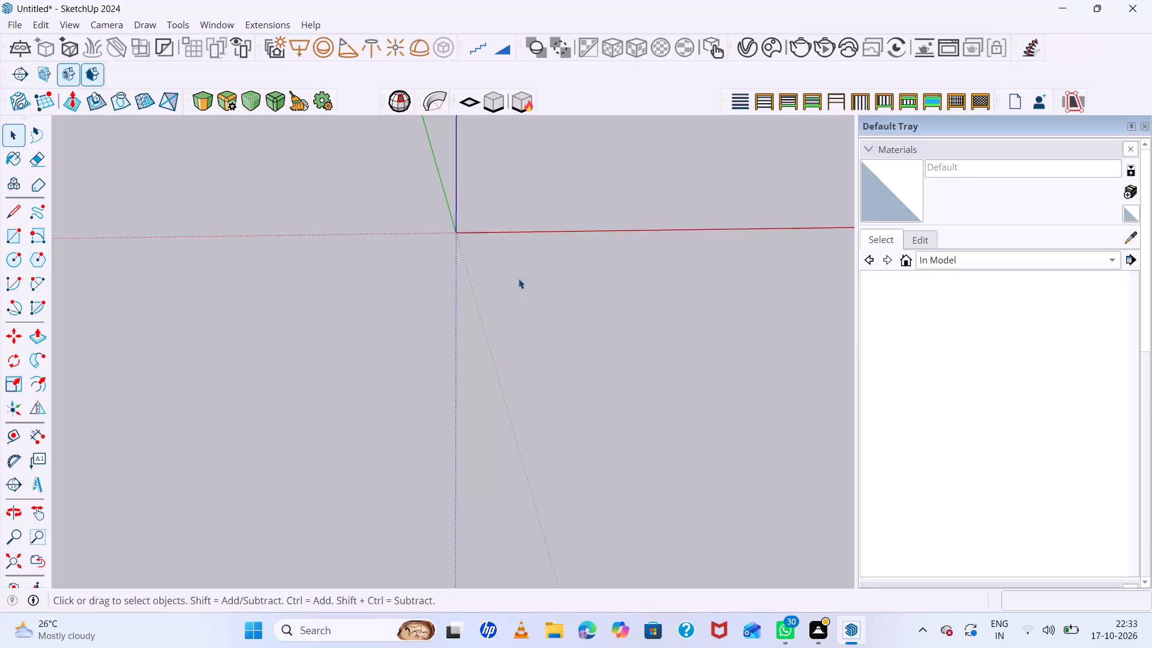
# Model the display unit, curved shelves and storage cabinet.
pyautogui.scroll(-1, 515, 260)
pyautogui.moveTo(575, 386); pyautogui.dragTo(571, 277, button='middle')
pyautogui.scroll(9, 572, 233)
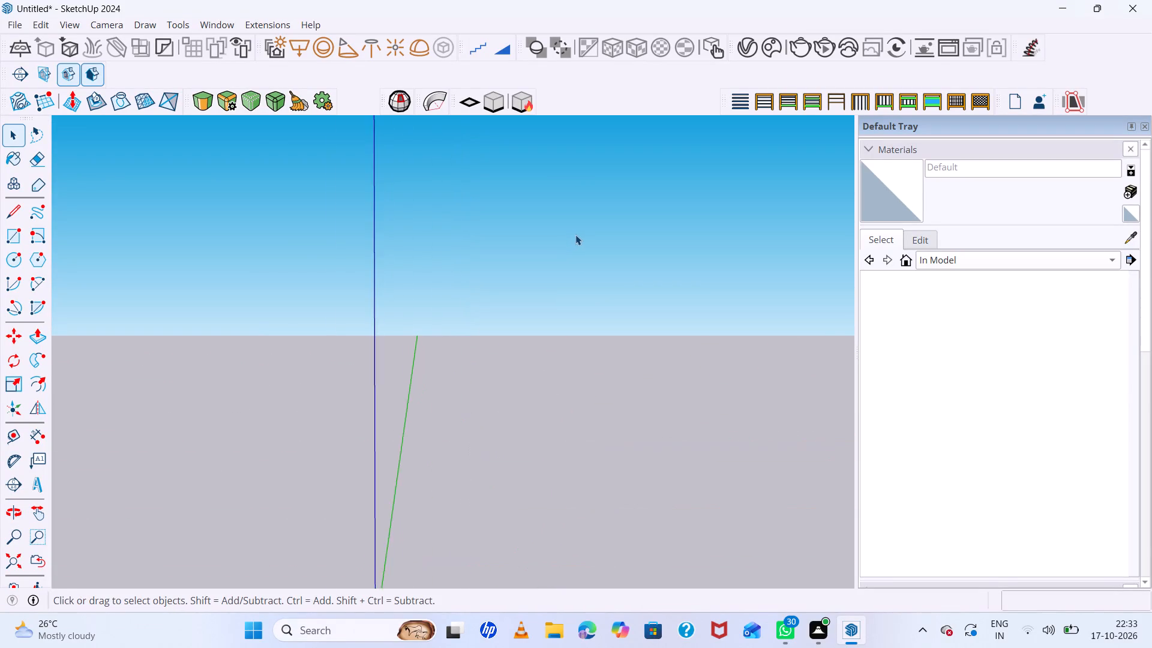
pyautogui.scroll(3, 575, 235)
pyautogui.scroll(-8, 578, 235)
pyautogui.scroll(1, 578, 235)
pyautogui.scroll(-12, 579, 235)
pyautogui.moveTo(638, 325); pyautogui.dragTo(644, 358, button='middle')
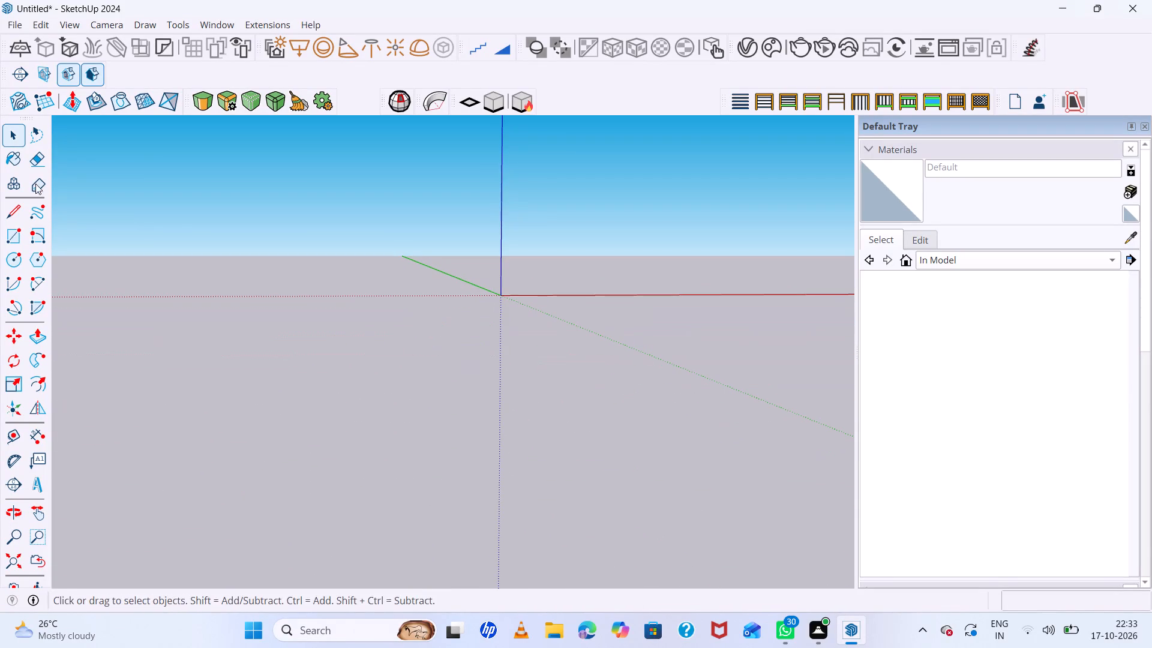
# Import the image file 11.jpeg from the Desktop folder.
pyautogui.click(15, 26)
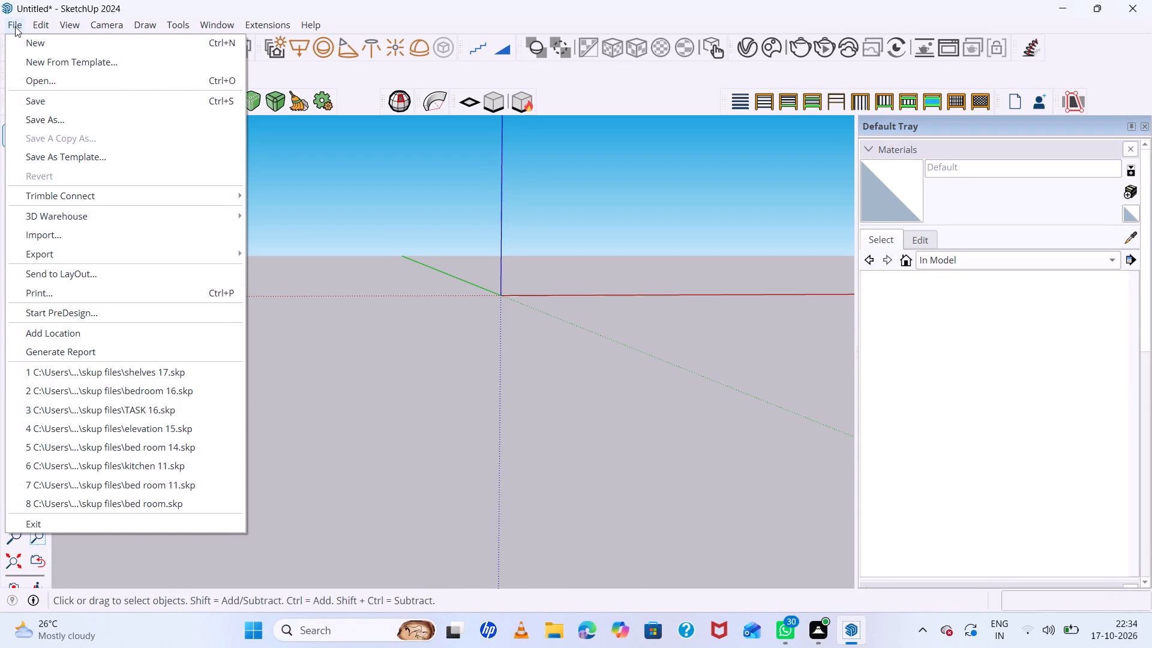
pyautogui.click(91, 239)
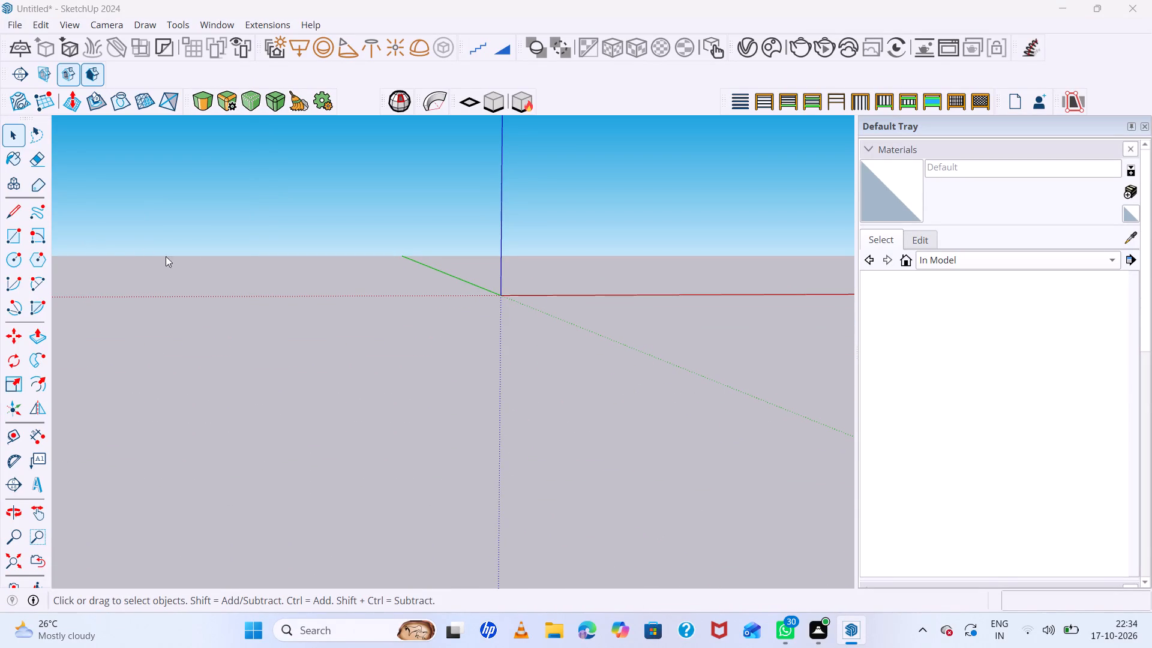
pyautogui.click(88, 238)
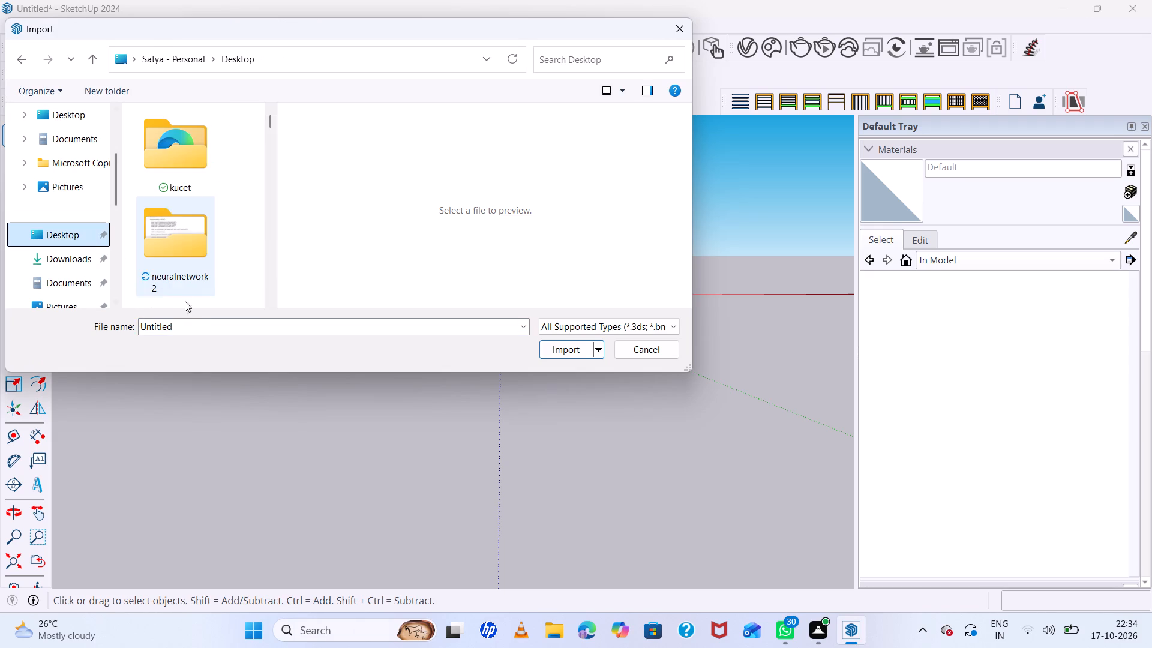
pyautogui.click(195, 323)
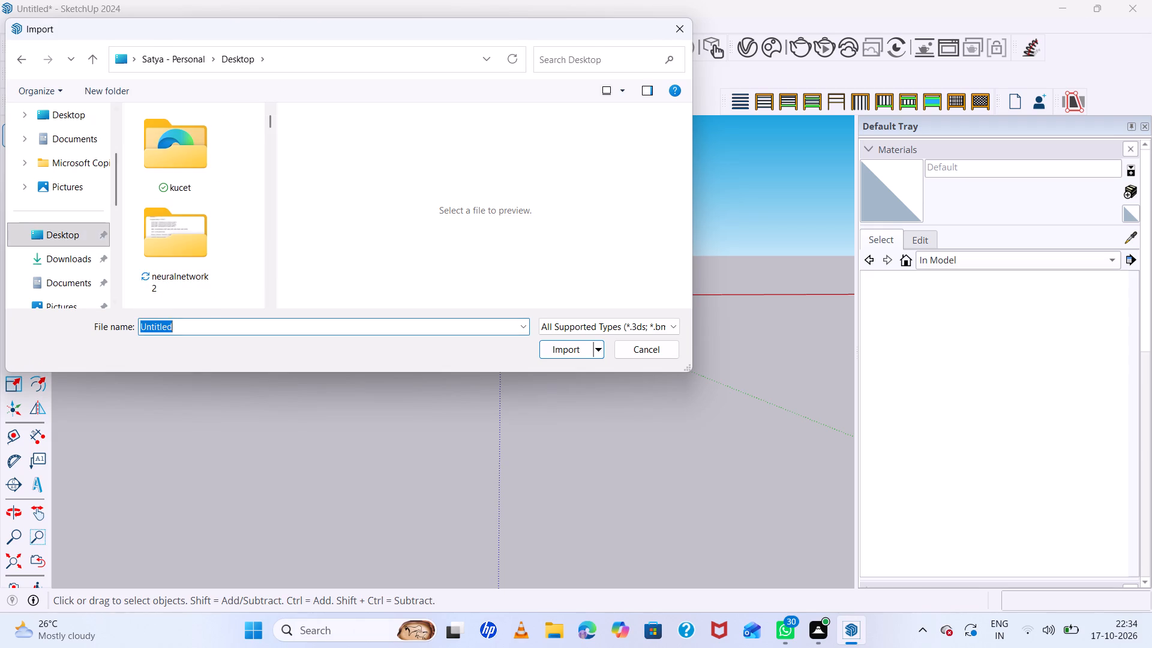
pyautogui.press('BackSpace')
pyautogui.write('11')
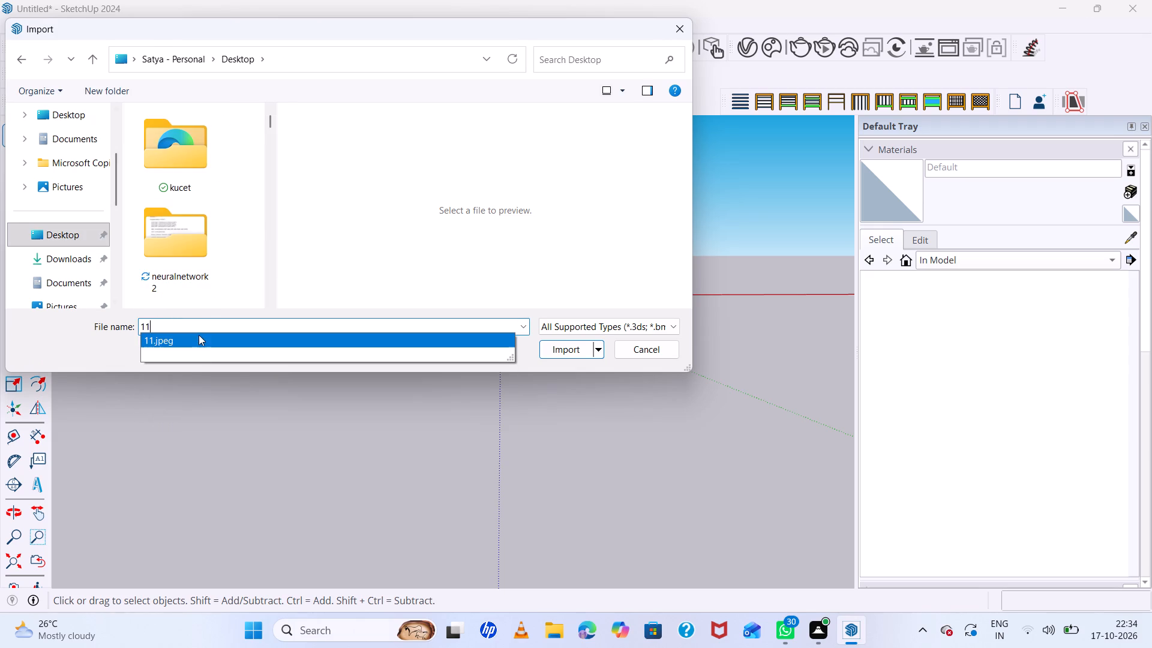
pyautogui.doubleClick(203, 347)
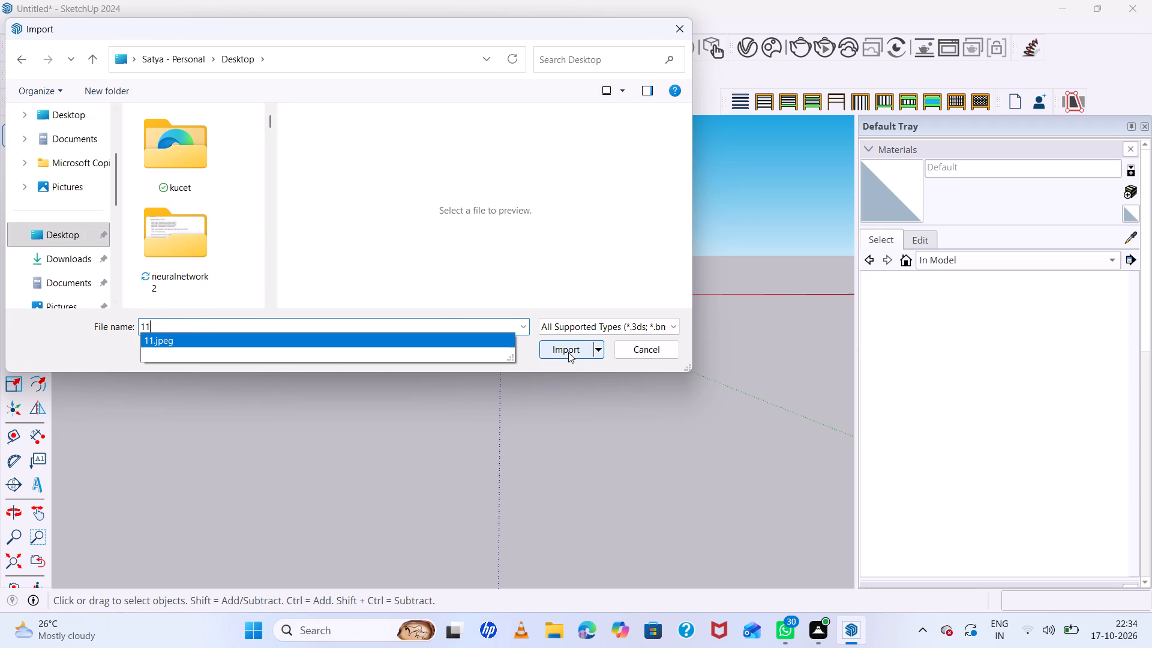
pyautogui.click(568, 352)
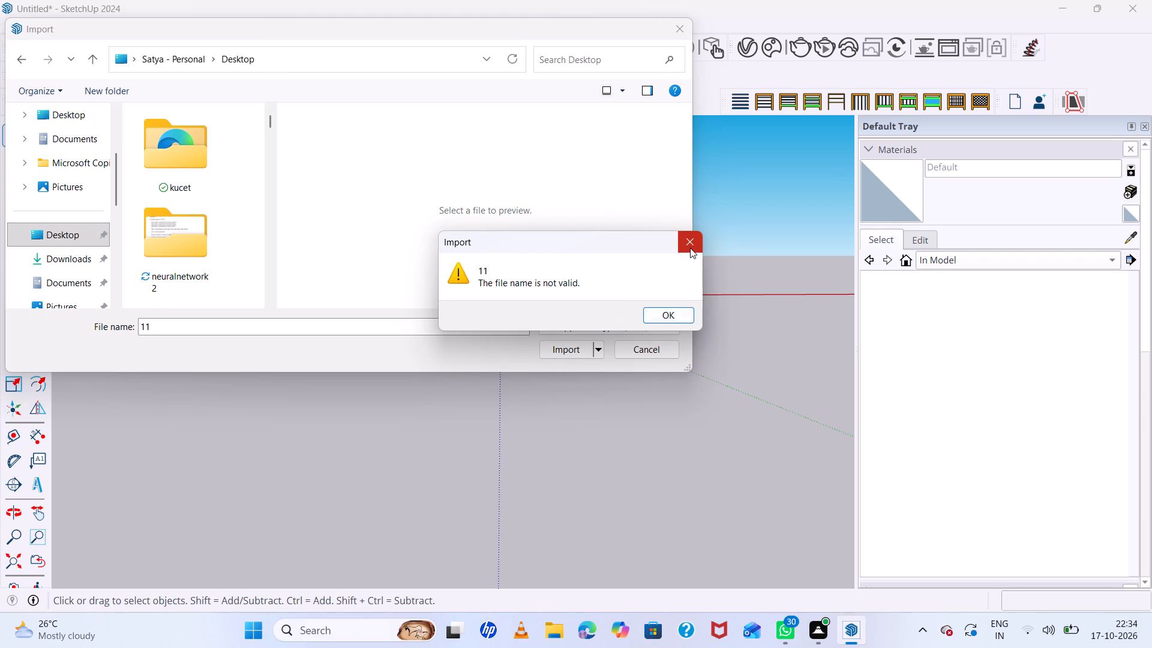
pyautogui.click(691, 244)
pyautogui.click(193, 323)
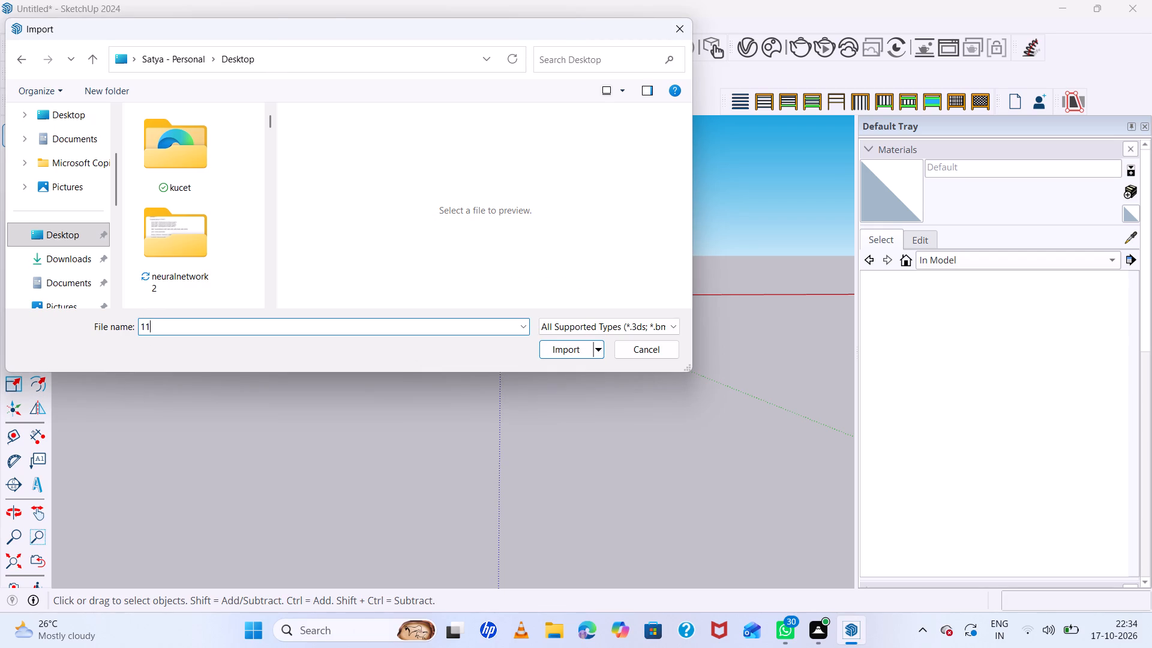
pyautogui.press('BackSpace')
pyautogui.press('BackSpace')
pyautogui.write('11')
pyautogui.click(193, 349)
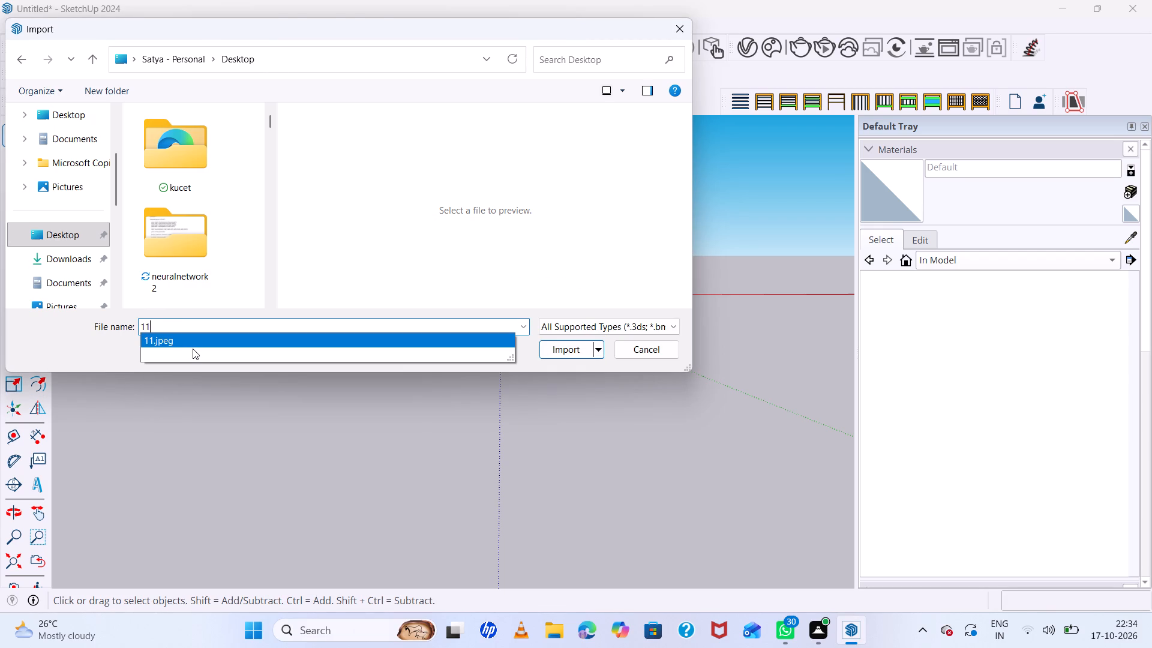
pyautogui.click(199, 340)
pyautogui.click(235, 340)
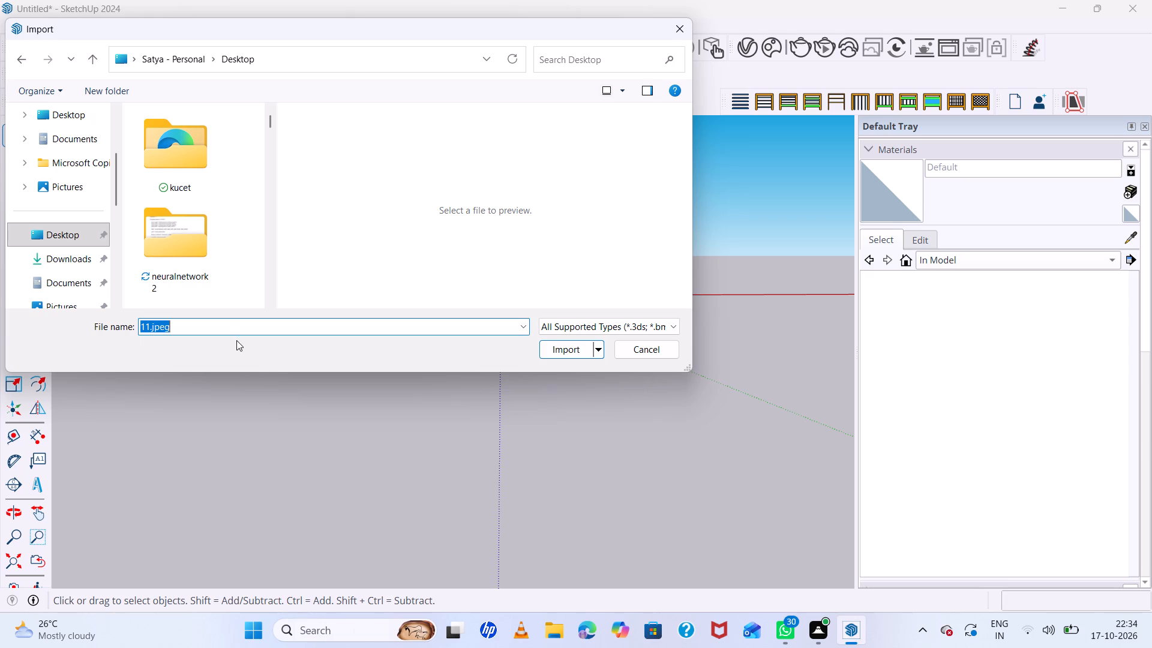
pyautogui.click(578, 346)
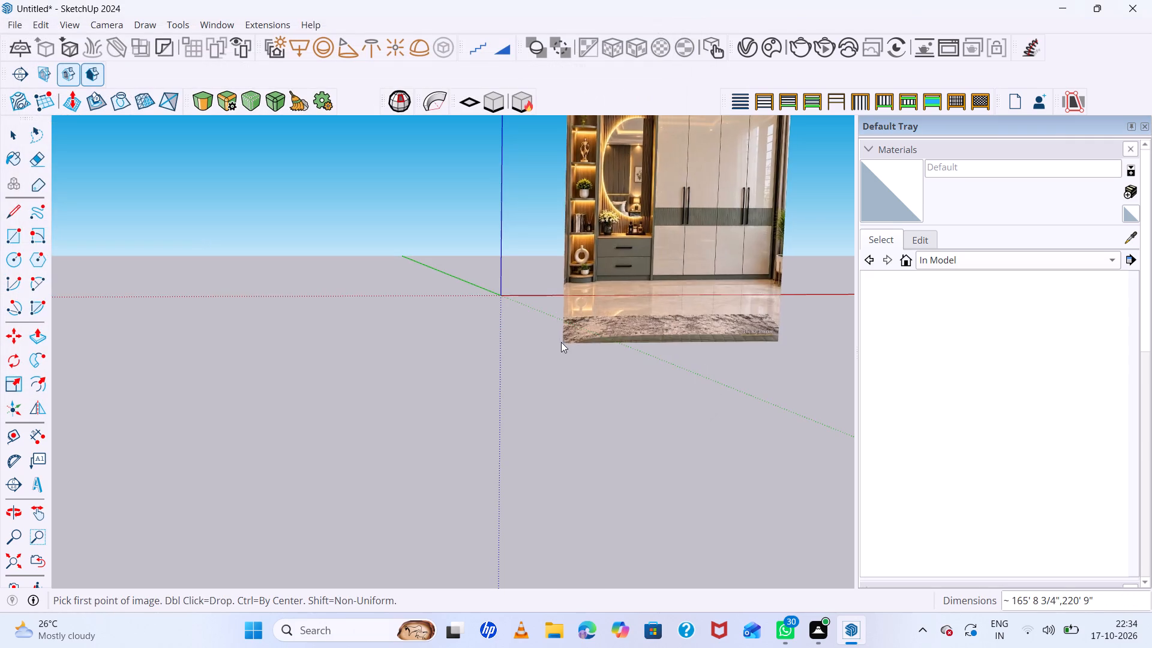
# Place the imported wardrobe image upright along the red axis, with its lower corner at the origin.
pyautogui.click(502, 296)
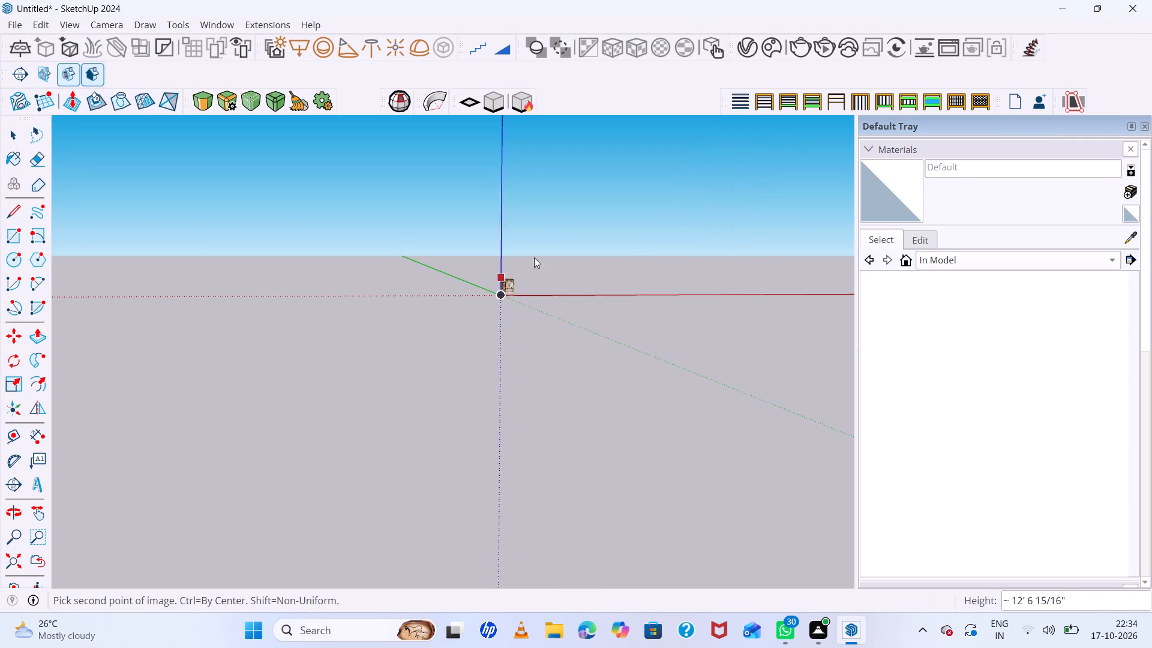
pyautogui.click(612, 188)
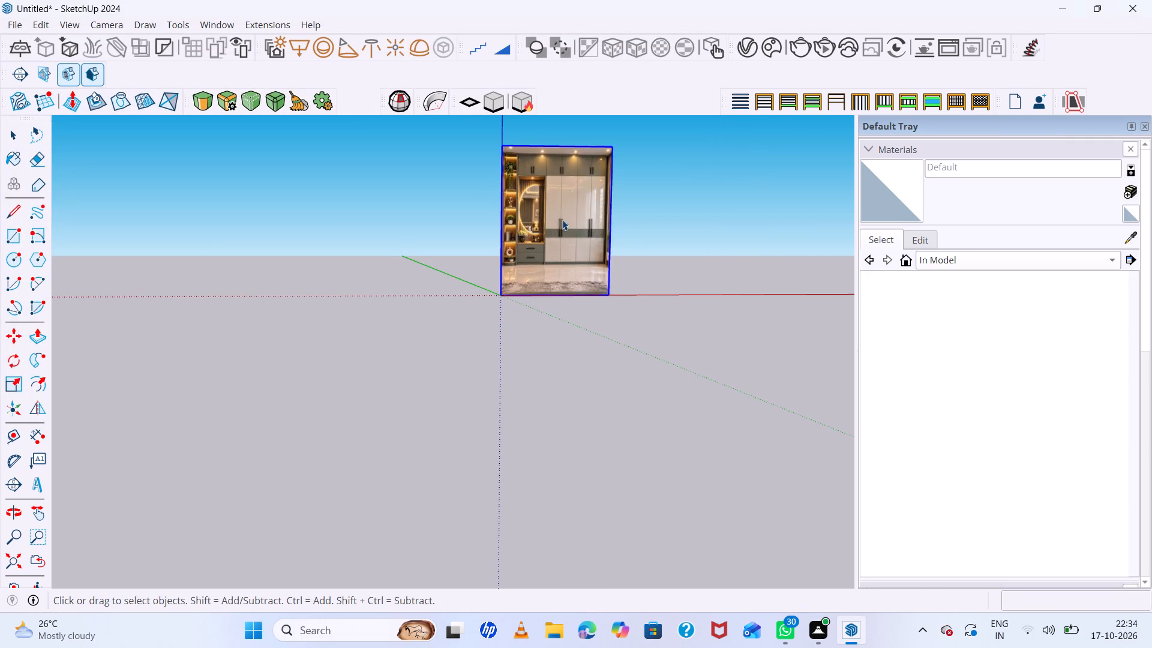
# Examine the wardrobe reference image from several angles and up close, including its shelves, mirror niche, drawers and doors.
pyautogui.scroll(-14, 449, 274)
pyautogui.moveTo(510, 268); pyautogui.dragTo(523, 362, button='middle')
pyautogui.scroll(11, 517, 253)
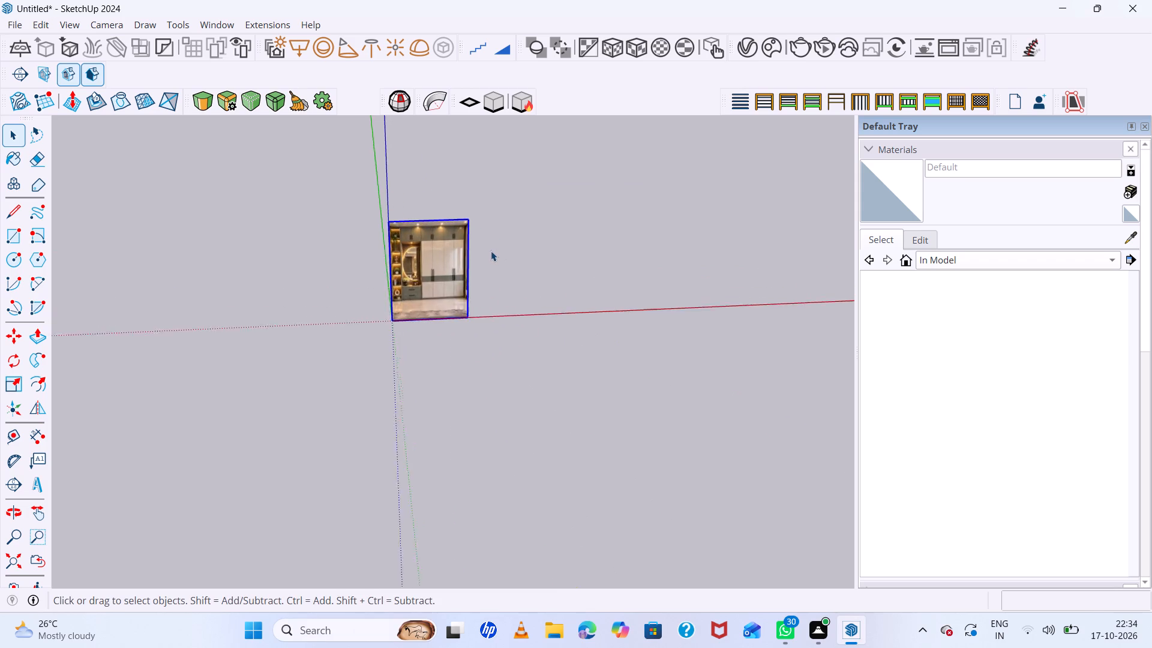
pyautogui.scroll(11, 491, 251)
pyautogui.moveTo(515, 321); pyautogui.dragTo(498, 176, button='middle')
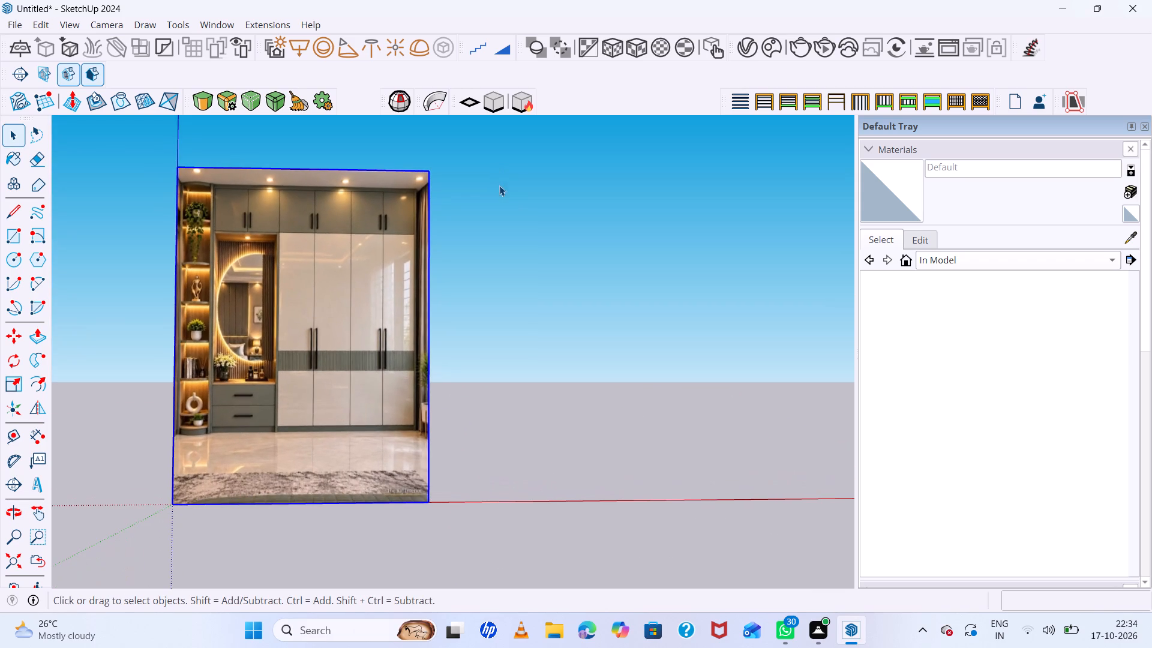
pyautogui.scroll(-6, 497, 212)
pyautogui.moveTo(545, 306); pyautogui.dragTo(460, 284, button='middle')
pyautogui.scroll(1, 460, 284)
pyautogui.scroll(3, 445, 204)
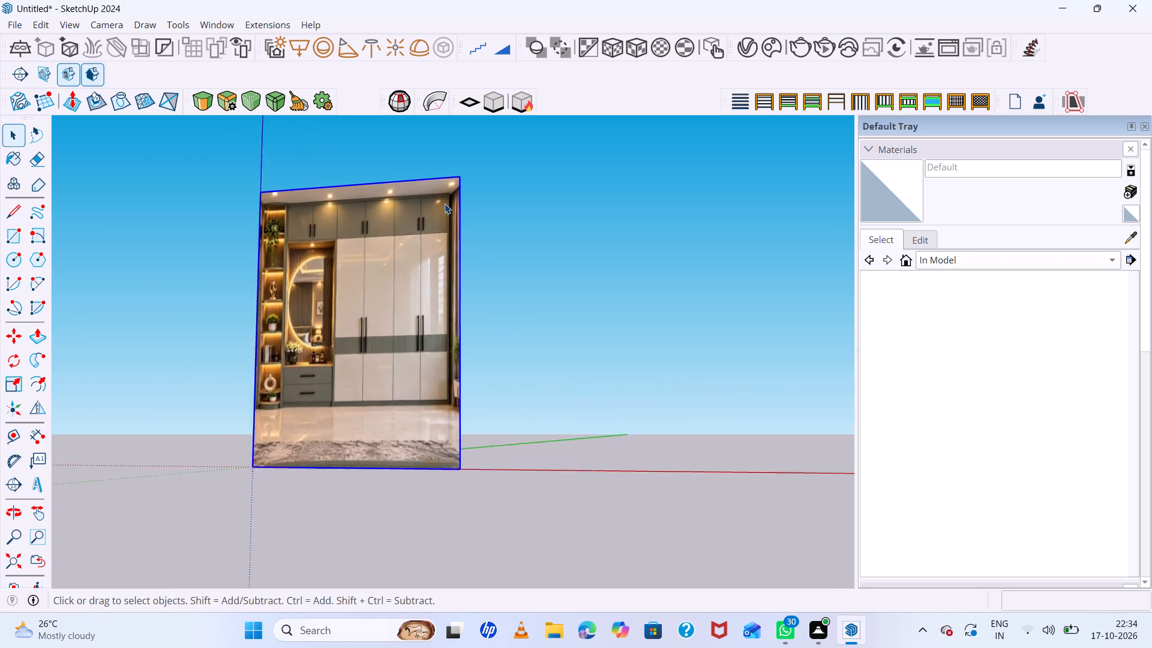
pyautogui.scroll(3, 445, 203)
pyautogui.scroll(-4, 445, 203)
pyautogui.moveTo(445, 205); pyautogui.dragTo(487, 296, button='middle')
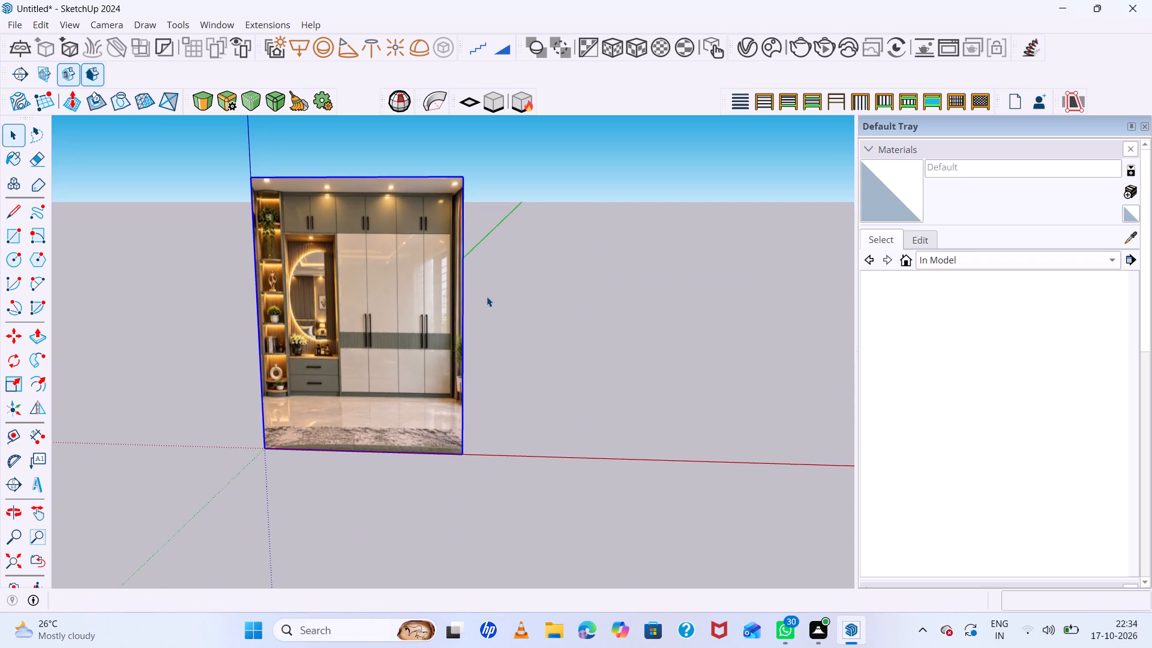
pyautogui.scroll(5, 487, 296)
pyautogui.scroll(-6, 487, 296)
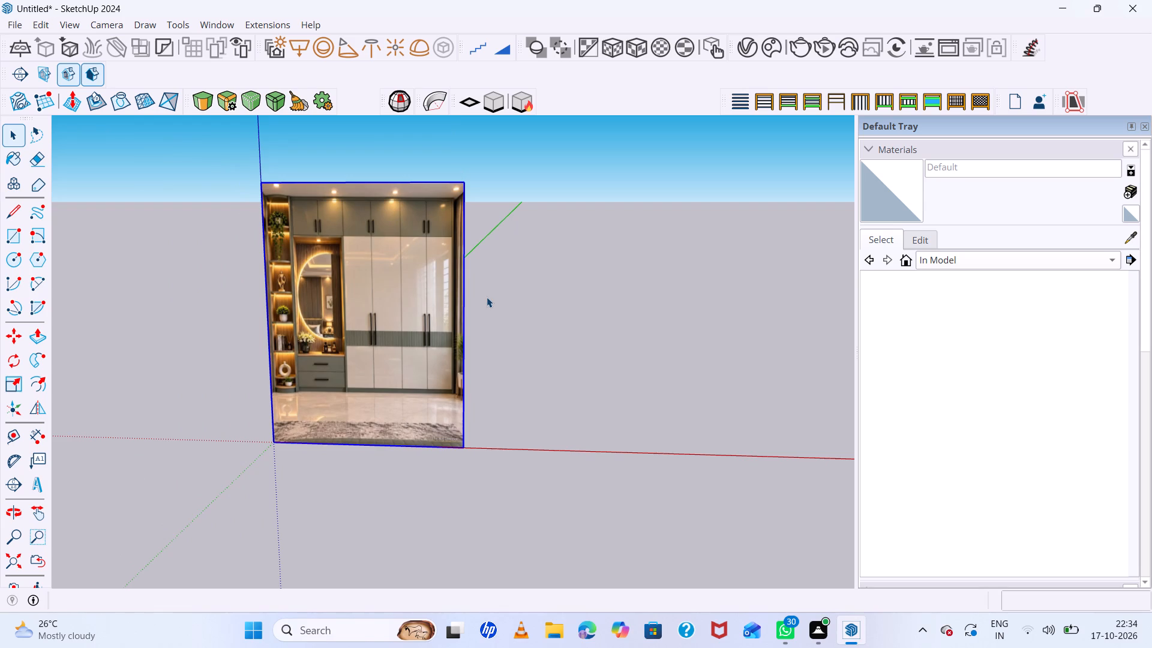
pyautogui.moveTo(524, 297); pyautogui.dragTo(644, 299, button='middle')
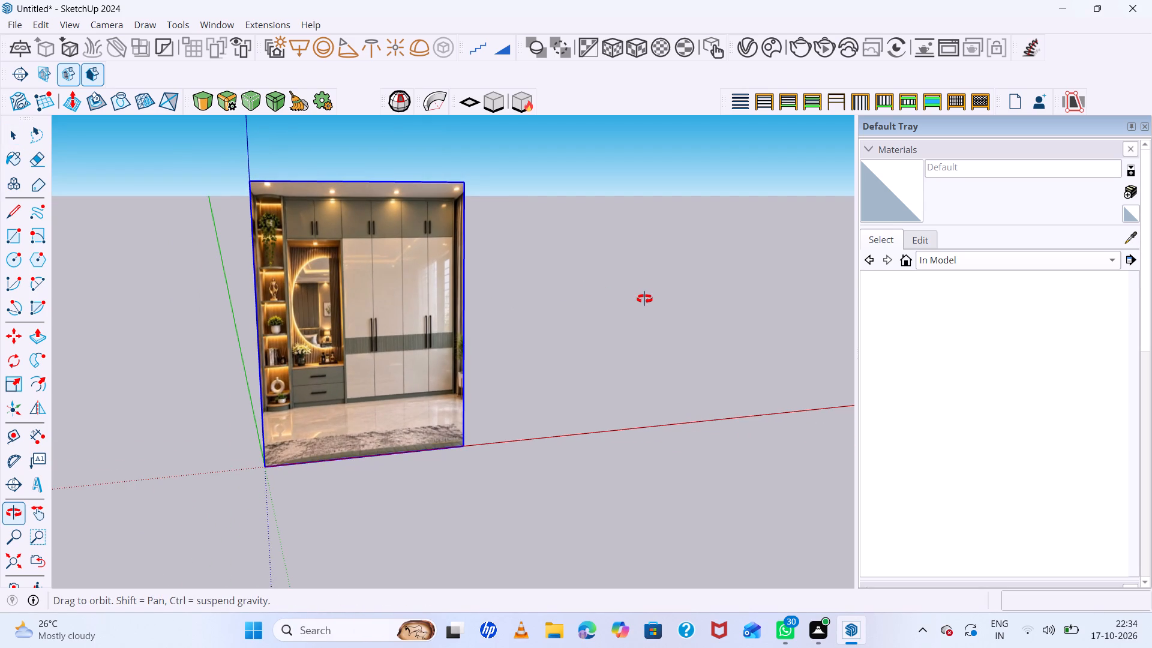
pyautogui.moveTo(644, 299); pyautogui.dragTo(530, 302, button='middle')
pyautogui.middleClick(530, 302)
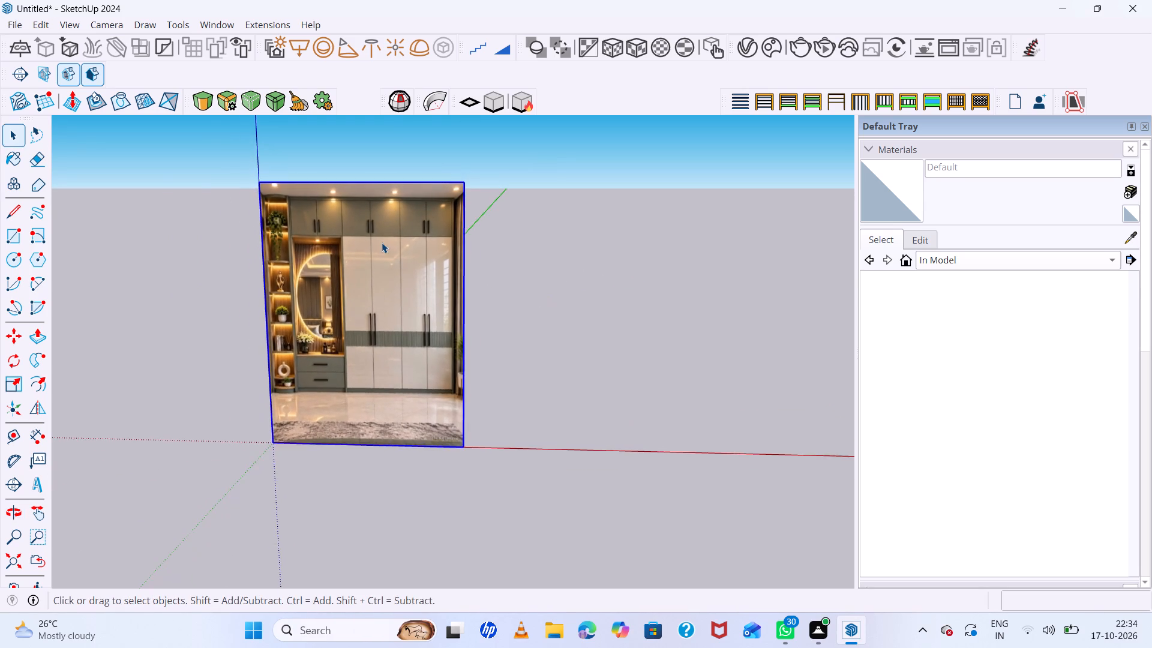
pyautogui.scroll(7, 382, 242)
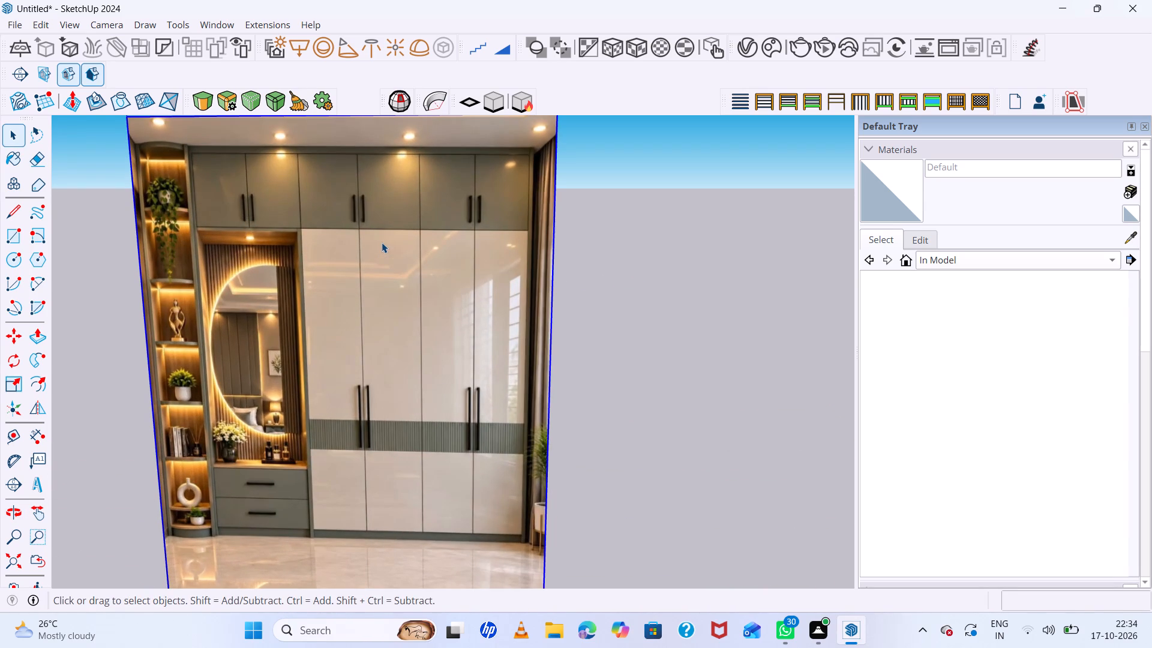
pyautogui.scroll(6, 382, 242)
pyautogui.scroll(-7, 382, 242)
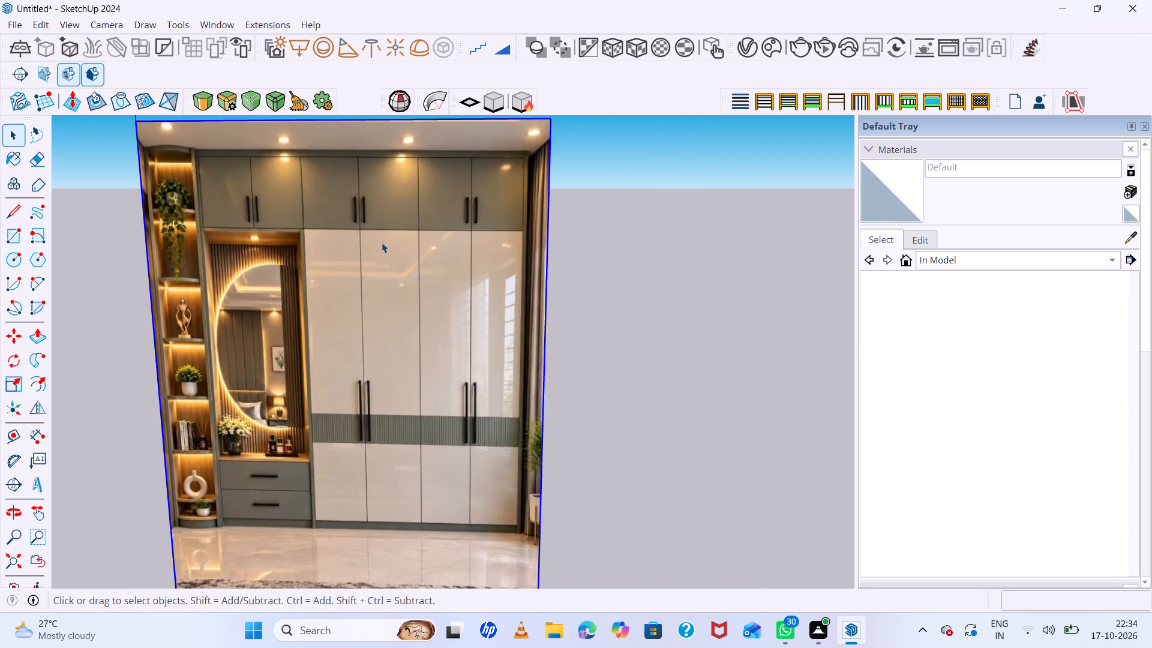
pyautogui.scroll(-12, 382, 242)
pyautogui.moveTo(382, 242); pyautogui.dragTo(392, 284, button='middle')
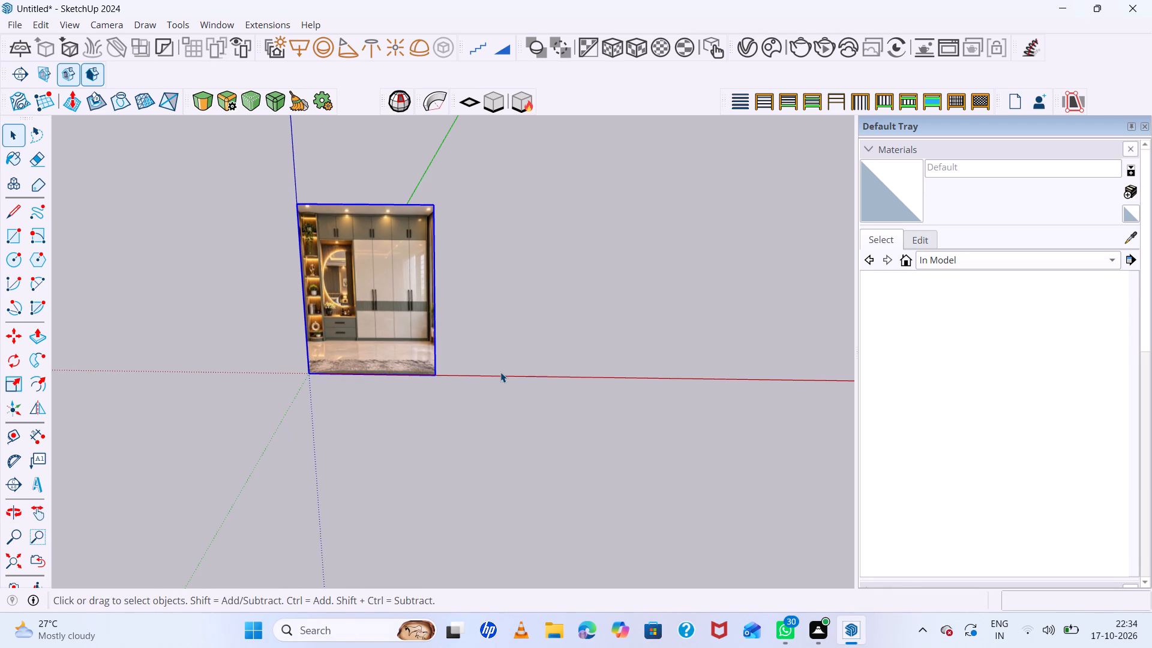
# Draw a vertical rectangle about 83' 9" wide and 106' 9" high on the red axis, beside the wardrobe image.
pyautogui.press('r')
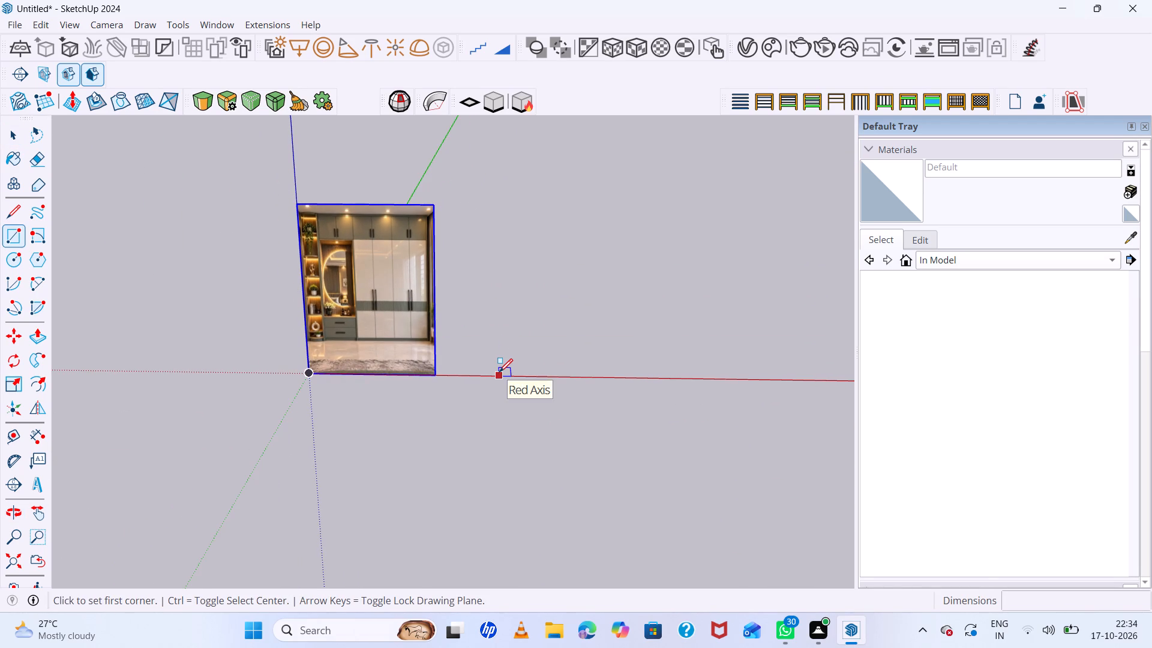
pyautogui.click(470, 374)
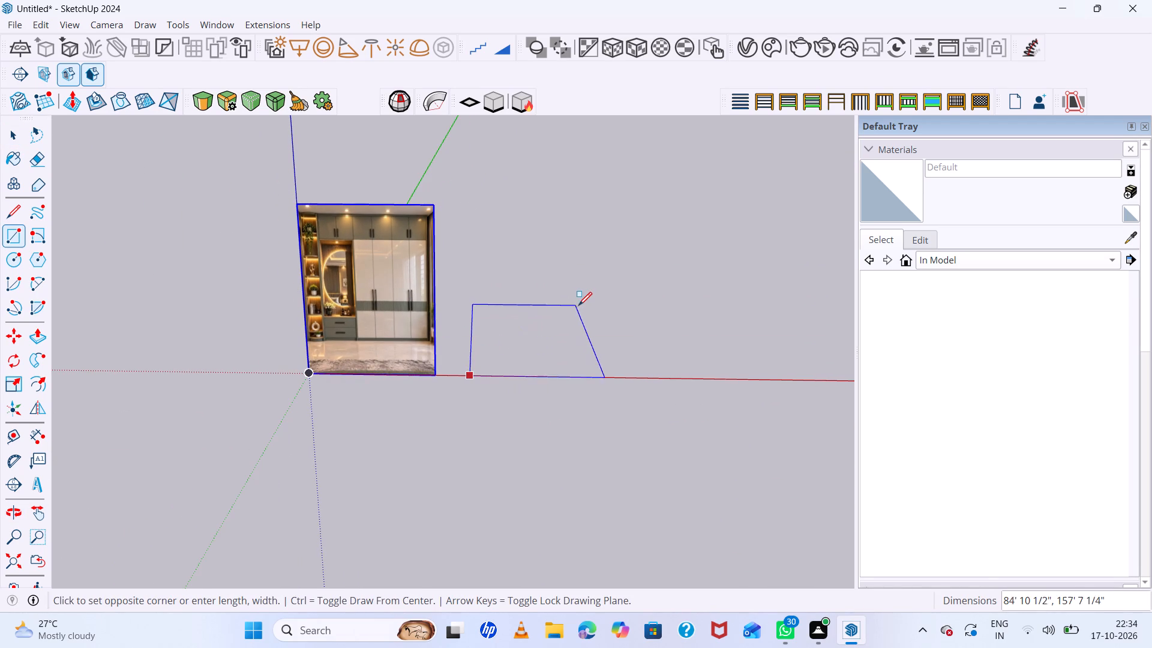
pyautogui.press('Left')
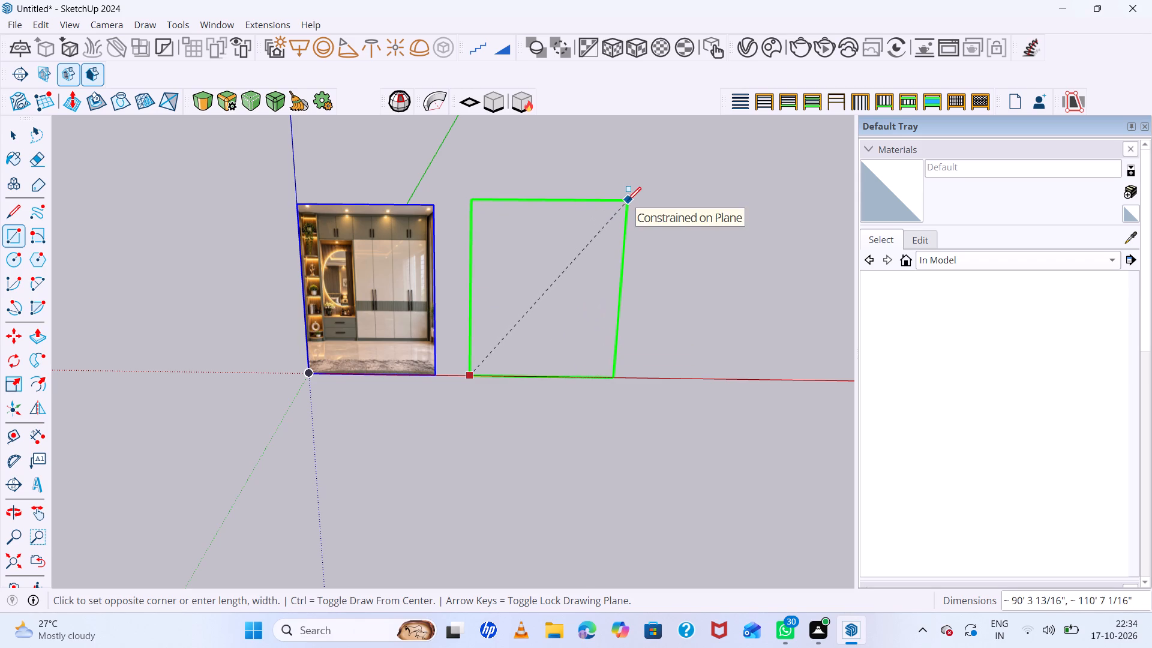
pyautogui.click(616, 208)
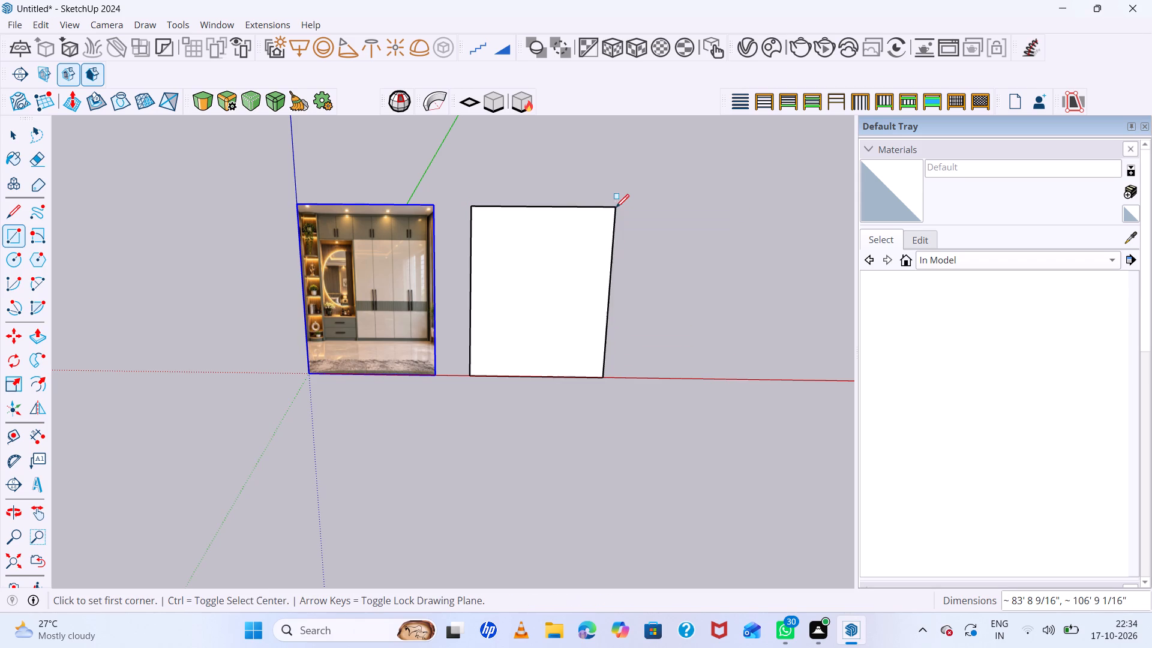
# Push/Pull the face of the rectangle beside the image by 4".
pyautogui.scroll(-11, 561, 290)
pyautogui.moveTo(596, 300); pyautogui.dragTo(516, 301, button='middle')
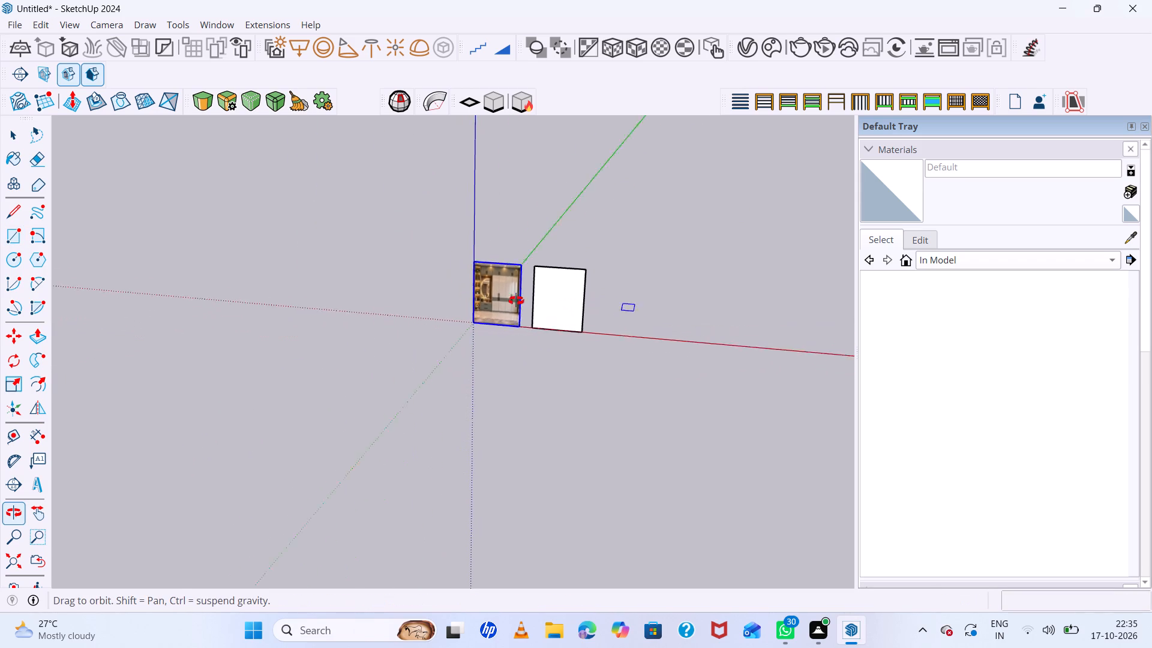
pyautogui.moveTo(516, 301); pyautogui.dragTo(375, 305, button='middle')
pyautogui.scroll(6, 560, 324)
pyautogui.press('space')
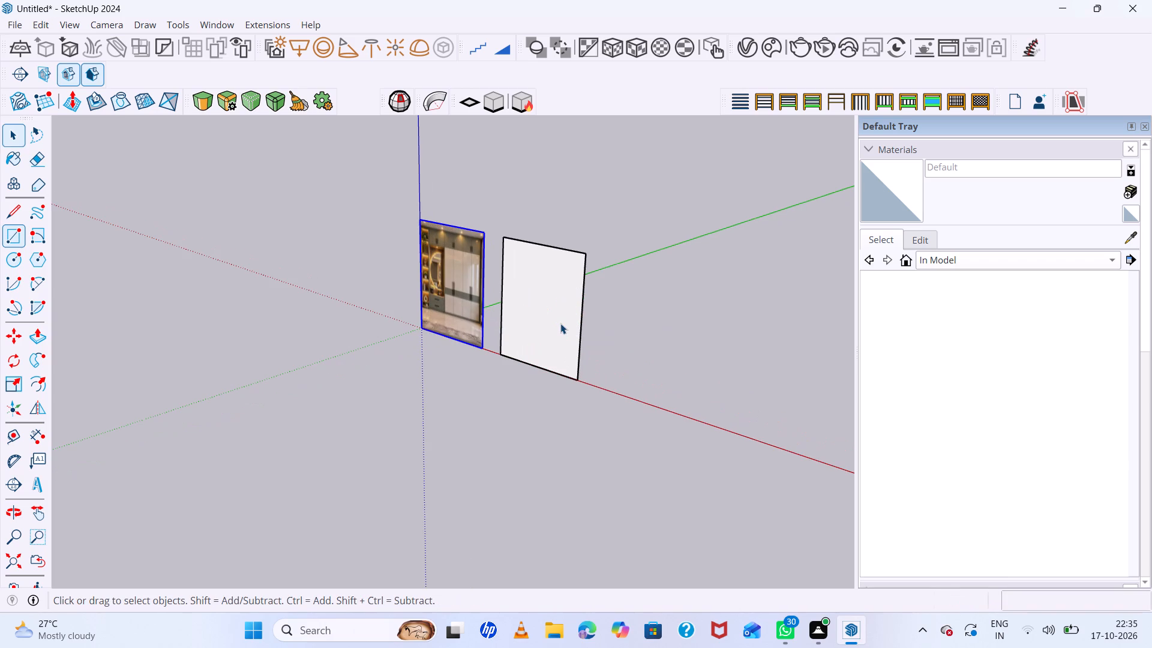
pyautogui.press('p')
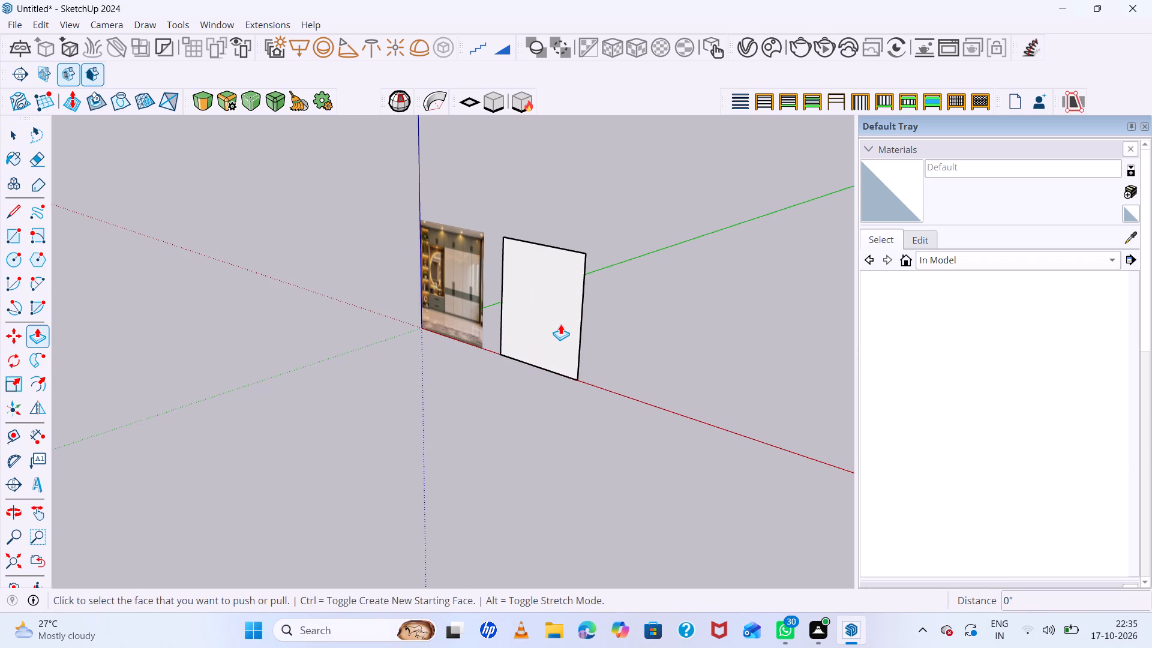
pyautogui.click(560, 324)
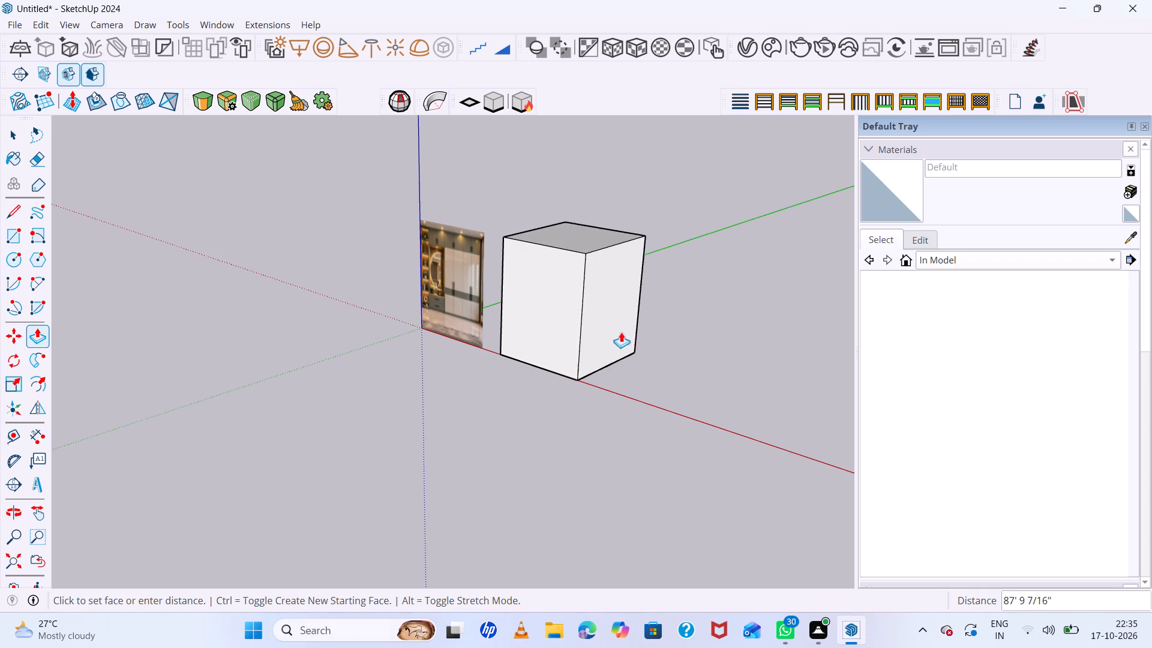
pyautogui.press('4')
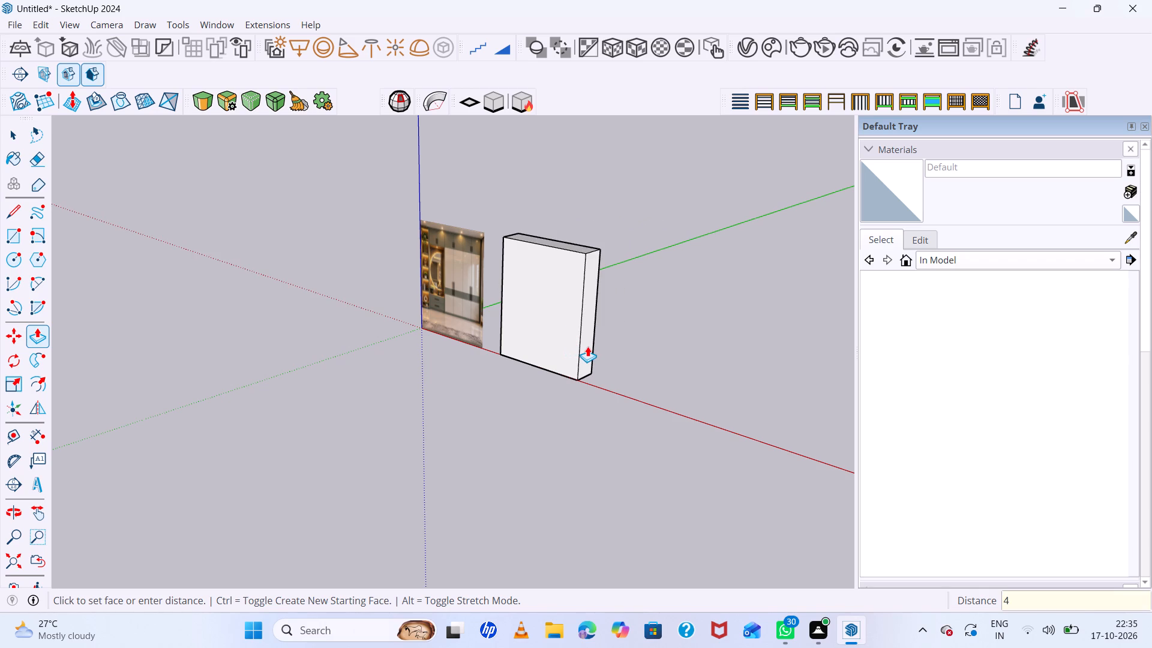
pyautogui.press('Return')
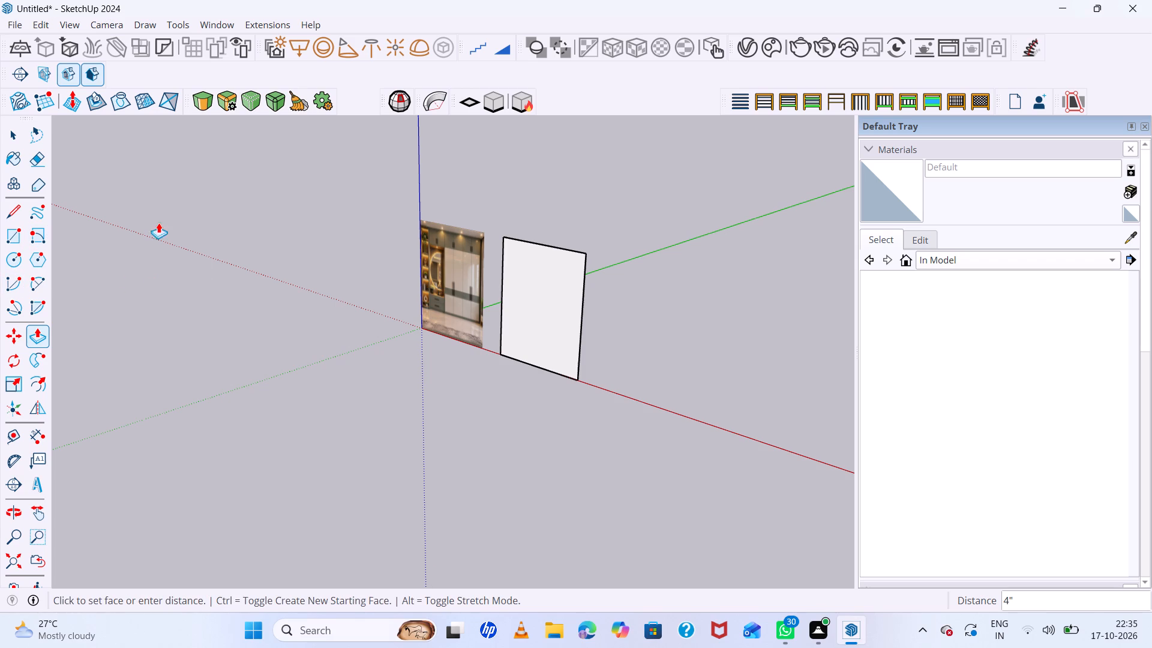
# Undo the 4" Push/Pull and the vertical rectangle beside the wardrobe image.
pyautogui.scroll(-13, 570, 335)
pyautogui.scroll(13, 575, 313)
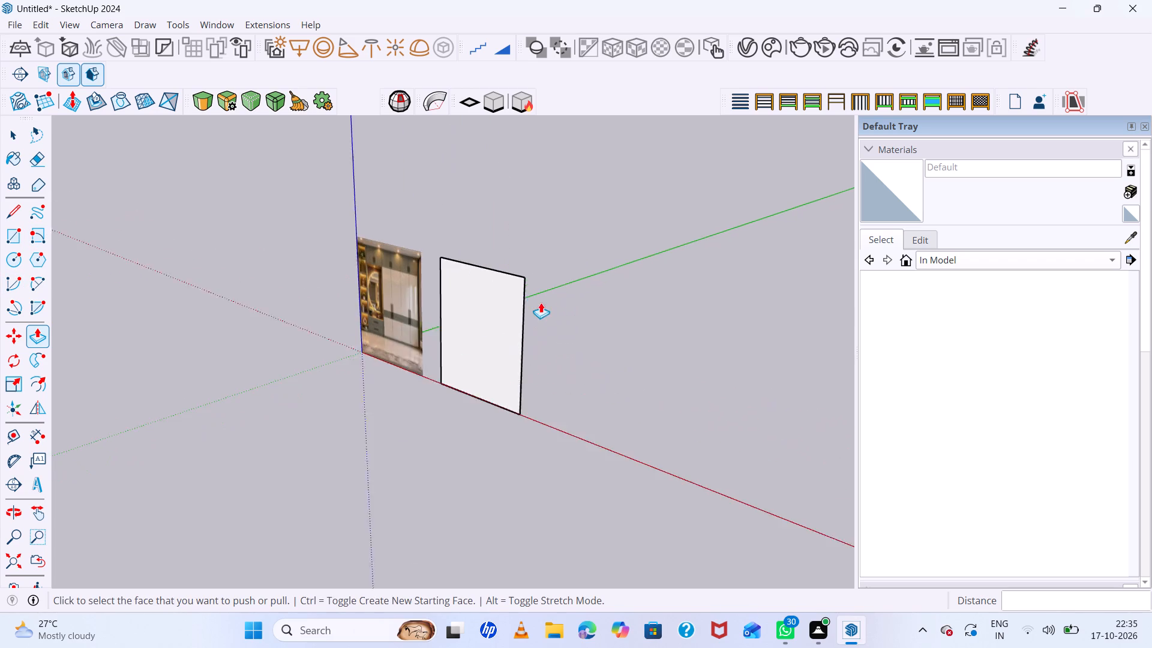
pyautogui.scroll(11, 541, 302)
pyautogui.moveTo(512, 295); pyautogui.dragTo(508, 349, button='middle')
pyautogui.middleClick(506, 349)
pyautogui.press('space')
pyautogui.scroll(15, 517, 303)
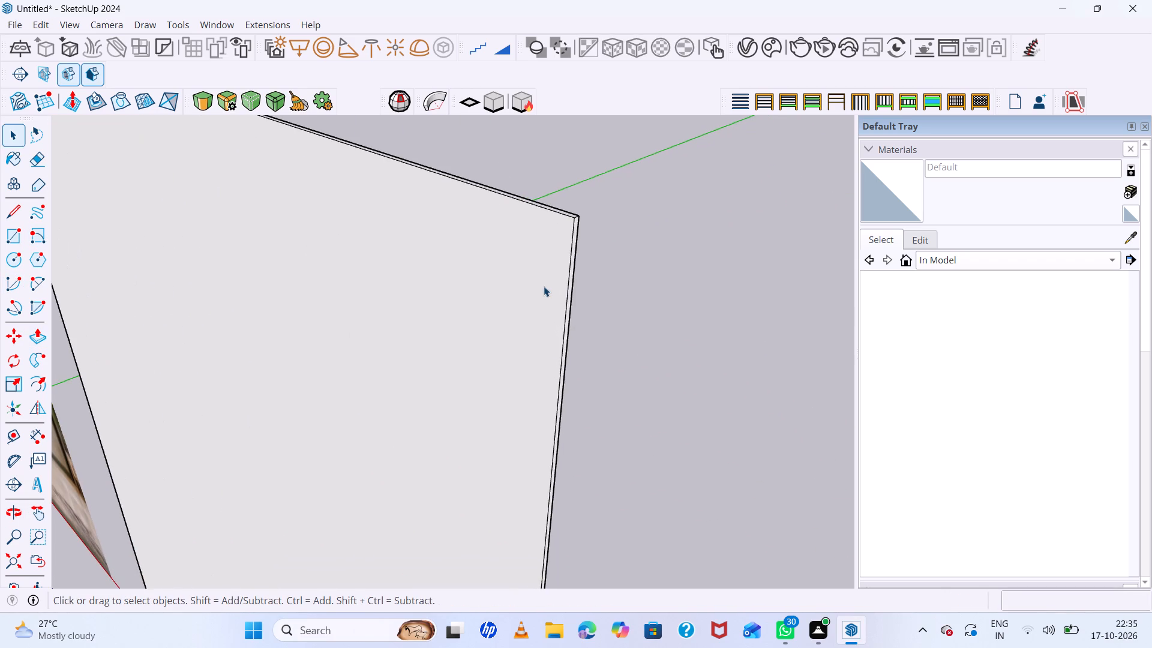
pyautogui.hotkey('ctrl', 'z')
pyautogui.hotkey('ctrl', 'z')
pyautogui.scroll(-11, 544, 286)
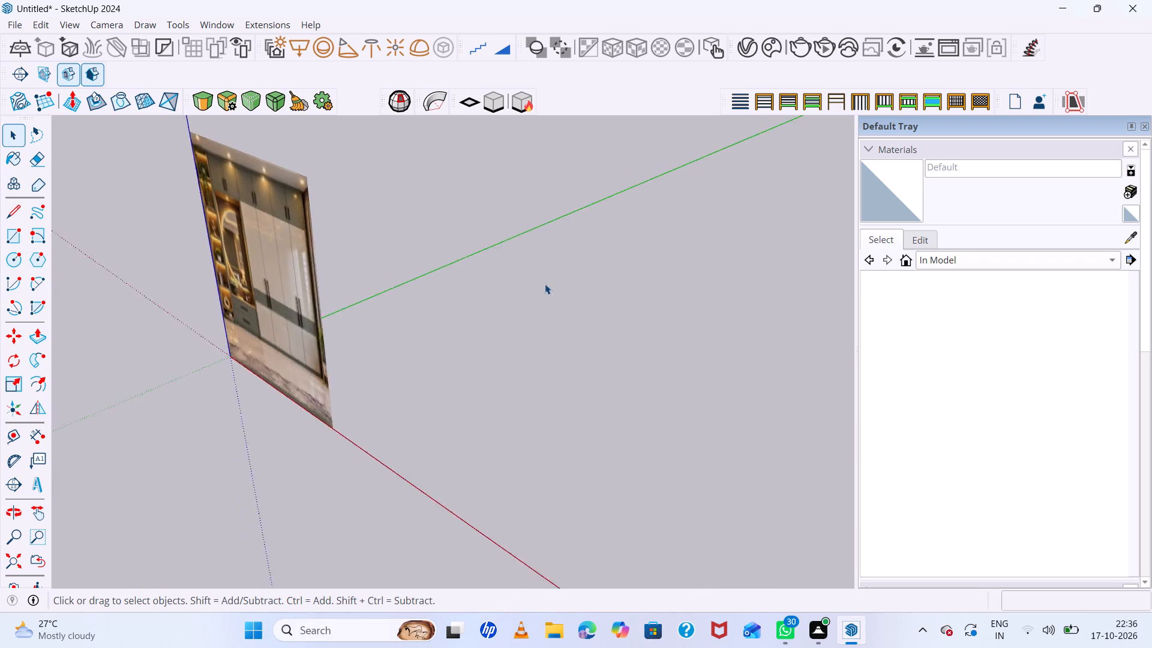
pyautogui.scroll(-14, 545, 284)
# Set the model's display precision to 0" for length, 0 in² for area and 0 in³ for volume.
pyautogui.moveTo(467, 336); pyautogui.dragTo(738, 334, button='middle')
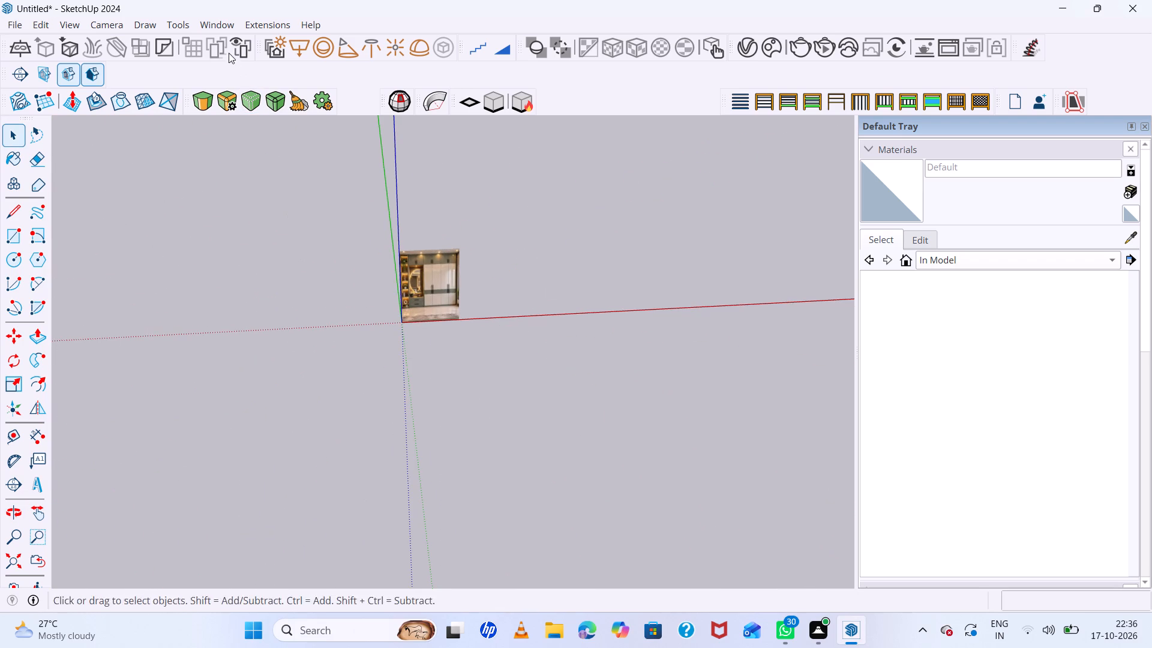
pyautogui.click(213, 26)
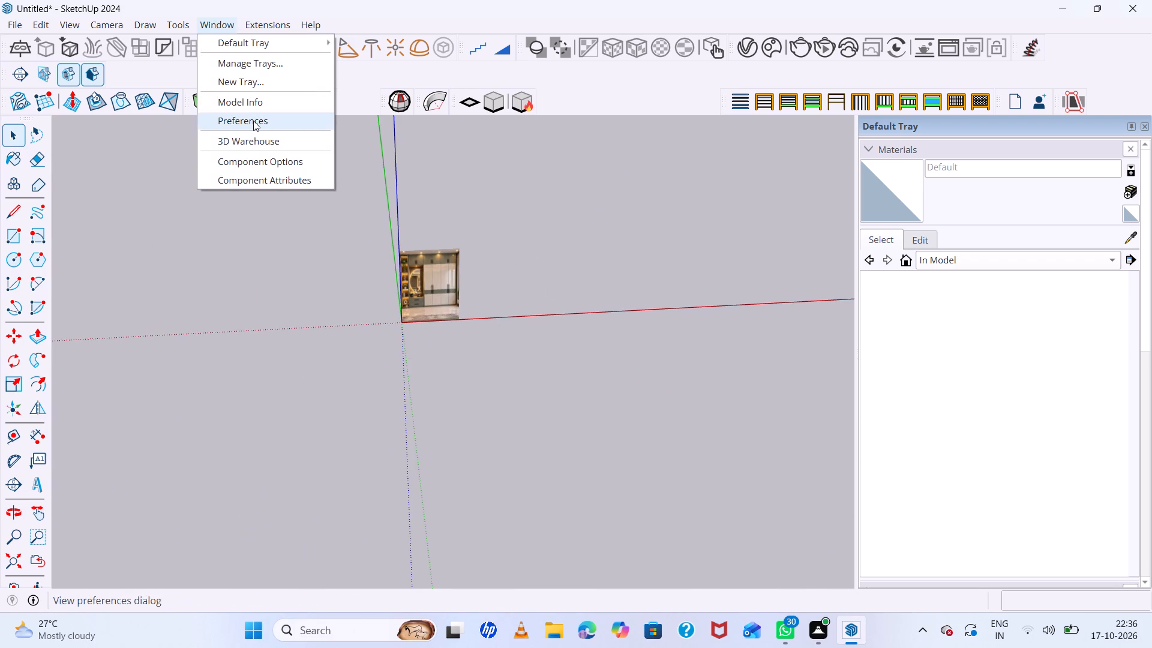
pyautogui.click(259, 101)
pyautogui.click(667, 254)
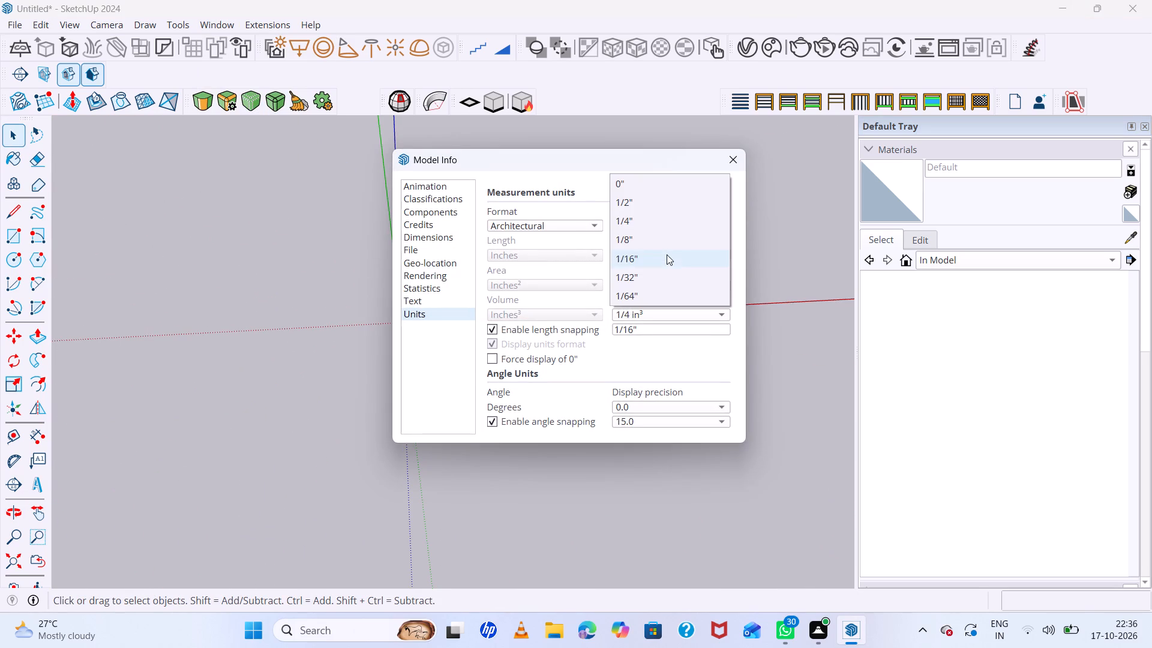
pyautogui.click(640, 181)
pyautogui.click(670, 287)
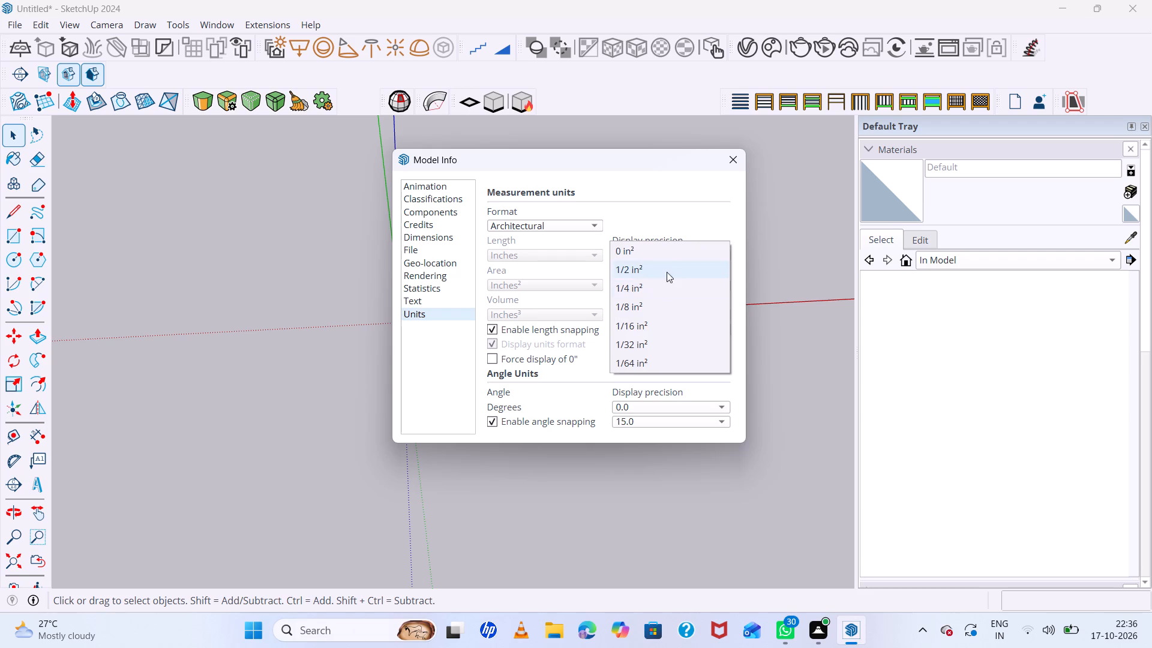
pyautogui.click(662, 245)
pyautogui.click(680, 314)
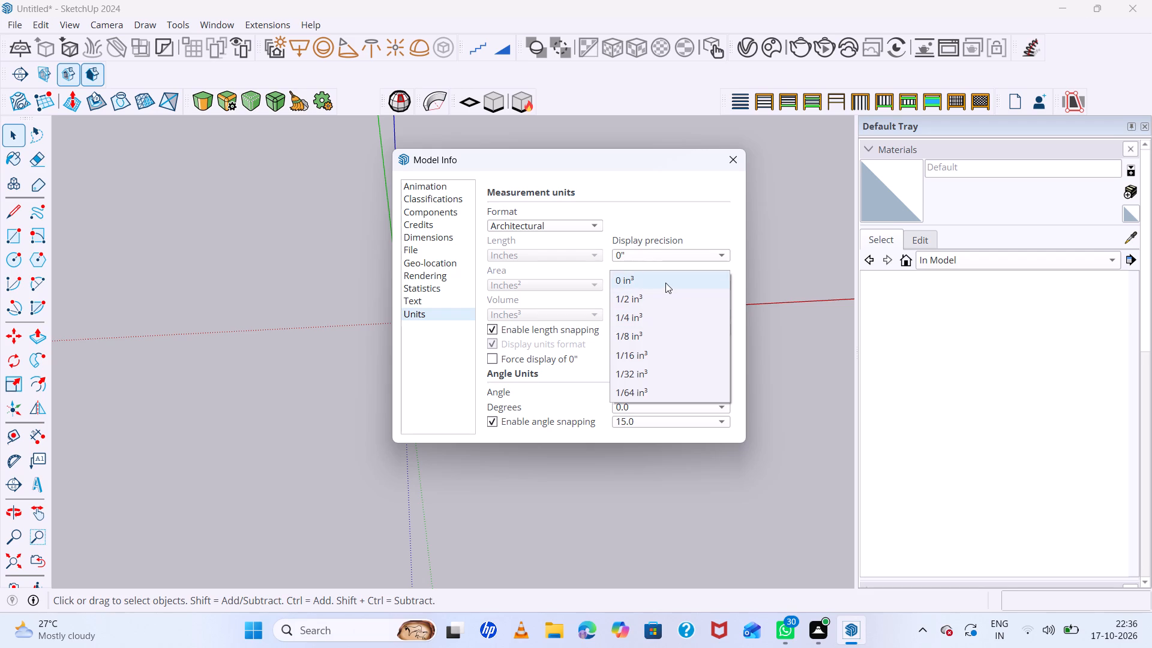
pyautogui.click(665, 283)
pyautogui.click(730, 157)
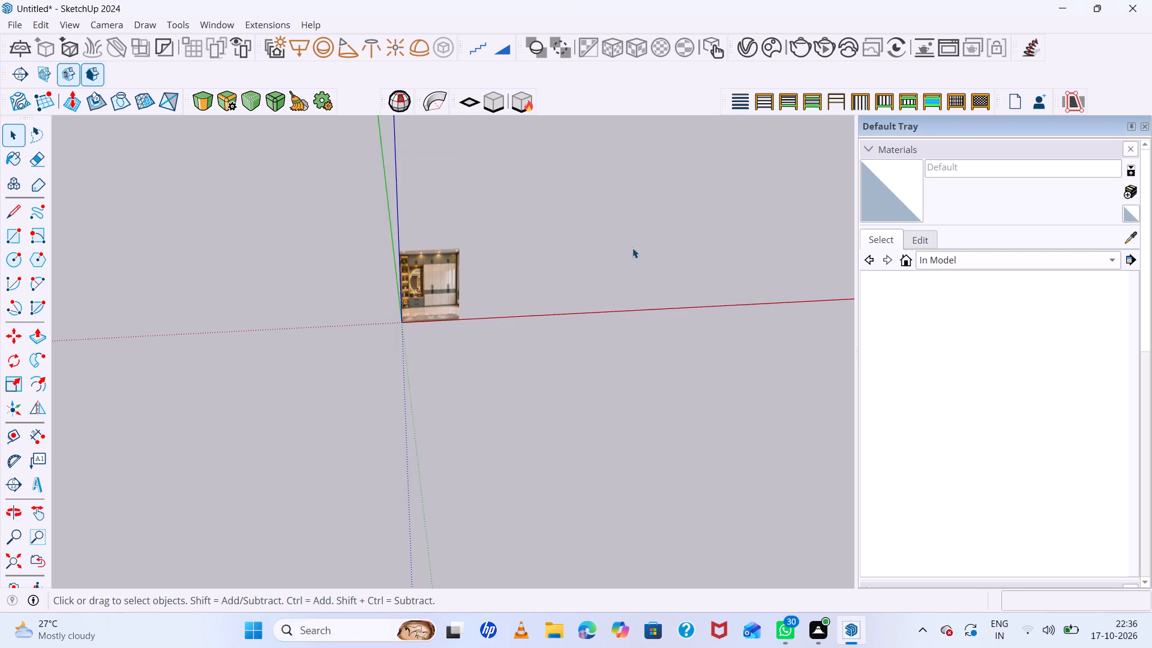
# Measure the wardrobe image's height along its edge on the blue axis with the Dimension tool.
pyautogui.scroll(12, 459, 306)
pyautogui.moveTo(536, 301); pyautogui.dragTo(524, 330, button='middle')
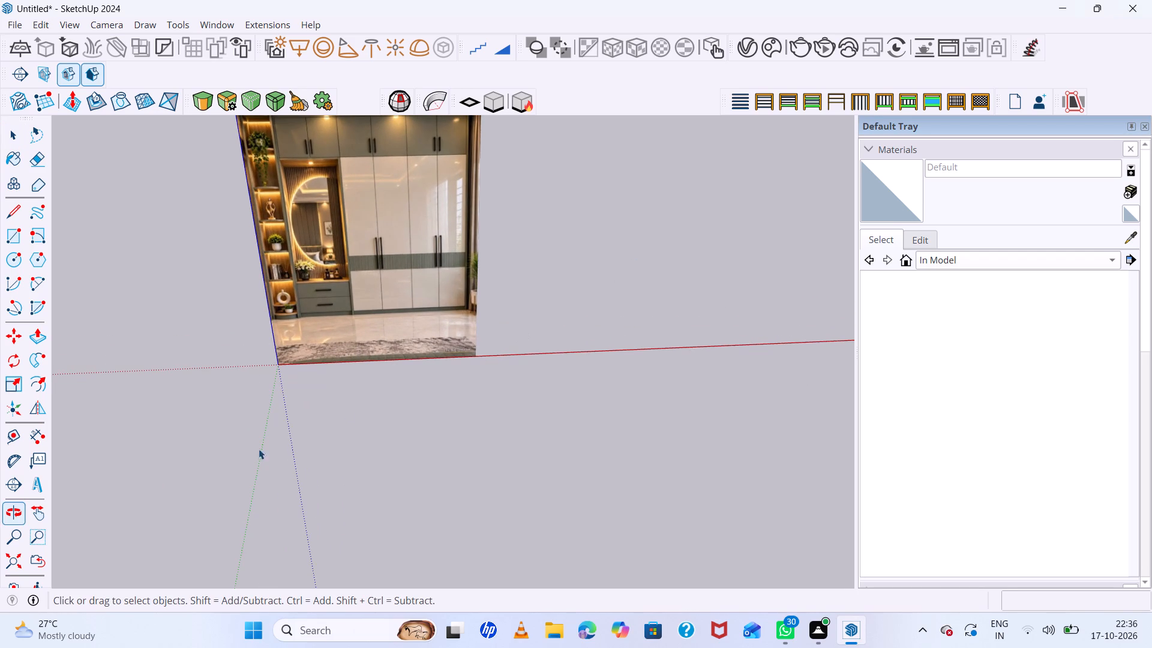
pyautogui.click(35, 434)
pyautogui.scroll(-6, 331, 445)
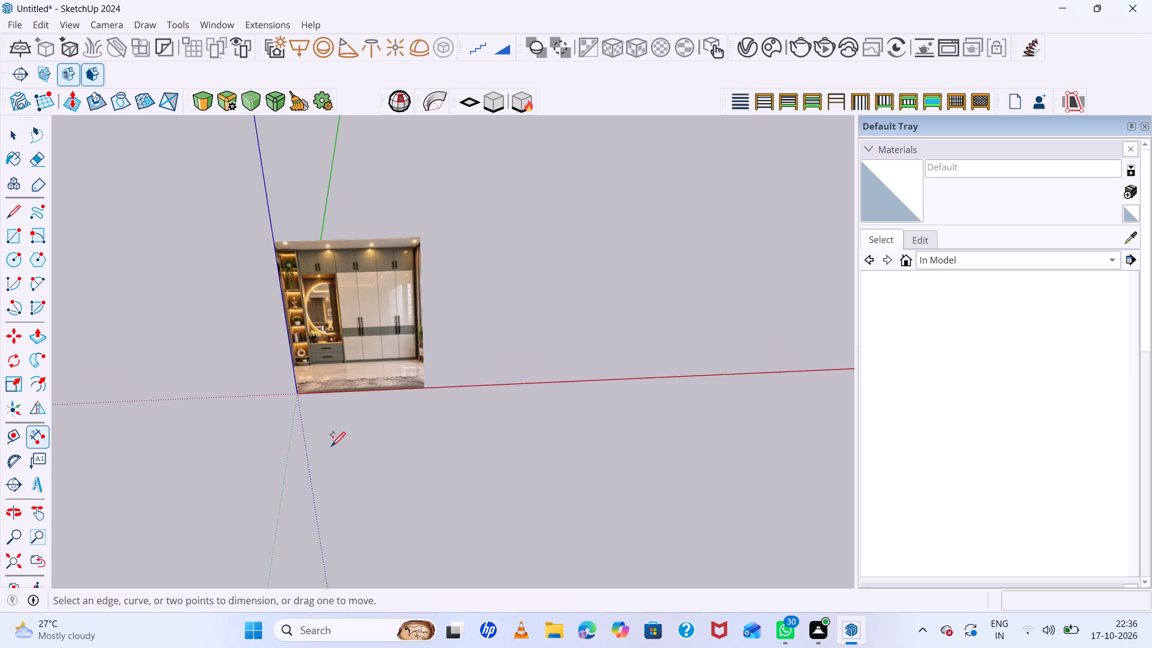
pyautogui.click(274, 242)
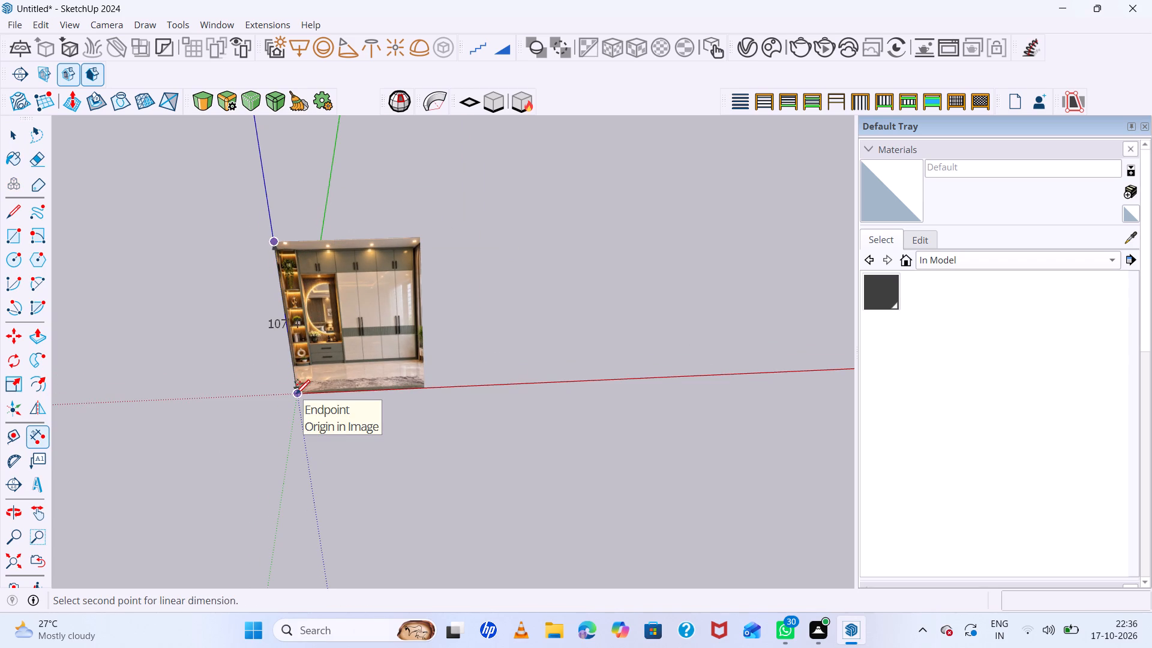
pyautogui.press('space')
# Scale the wardrobe image down uniformly to about 0.18, keeping its lower corner at the origin.
pyautogui.scroll(-6, 343, 328)
pyautogui.moveTo(350, 331); pyautogui.dragTo(354, 270, button='middle')
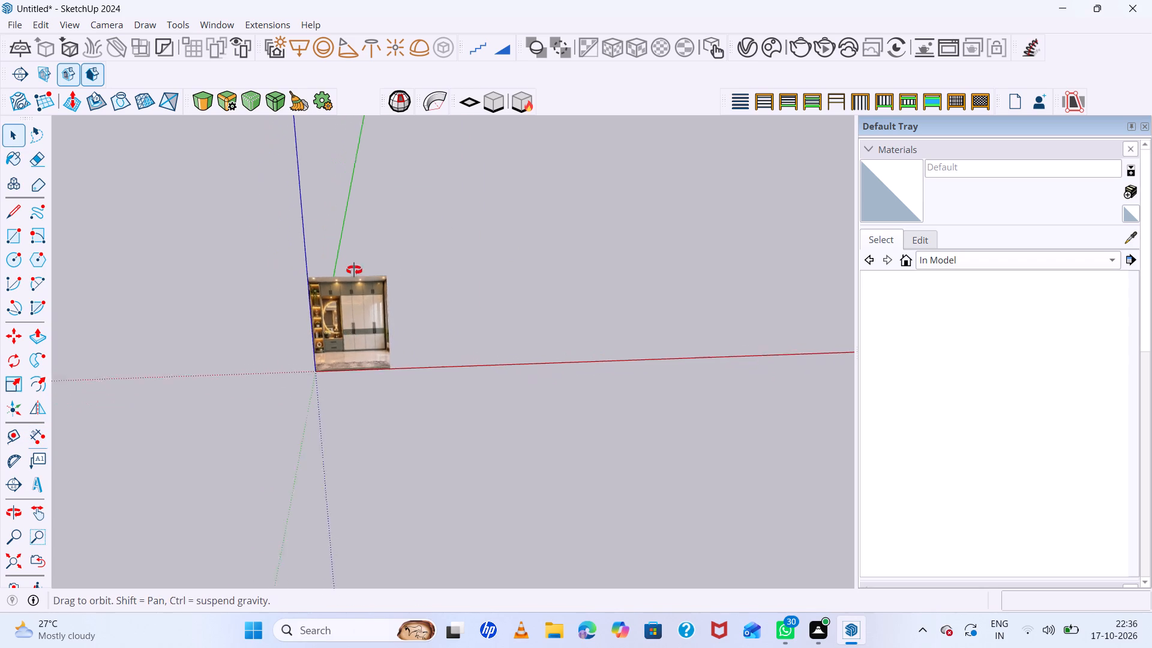
pyautogui.moveTo(354, 270); pyautogui.dragTo(358, 210, button='middle')
pyautogui.scroll(7, 332, 388)
pyautogui.scroll(5, 350, 340)
pyautogui.scroll(-7, 355, 338)
pyautogui.click(404, 311)
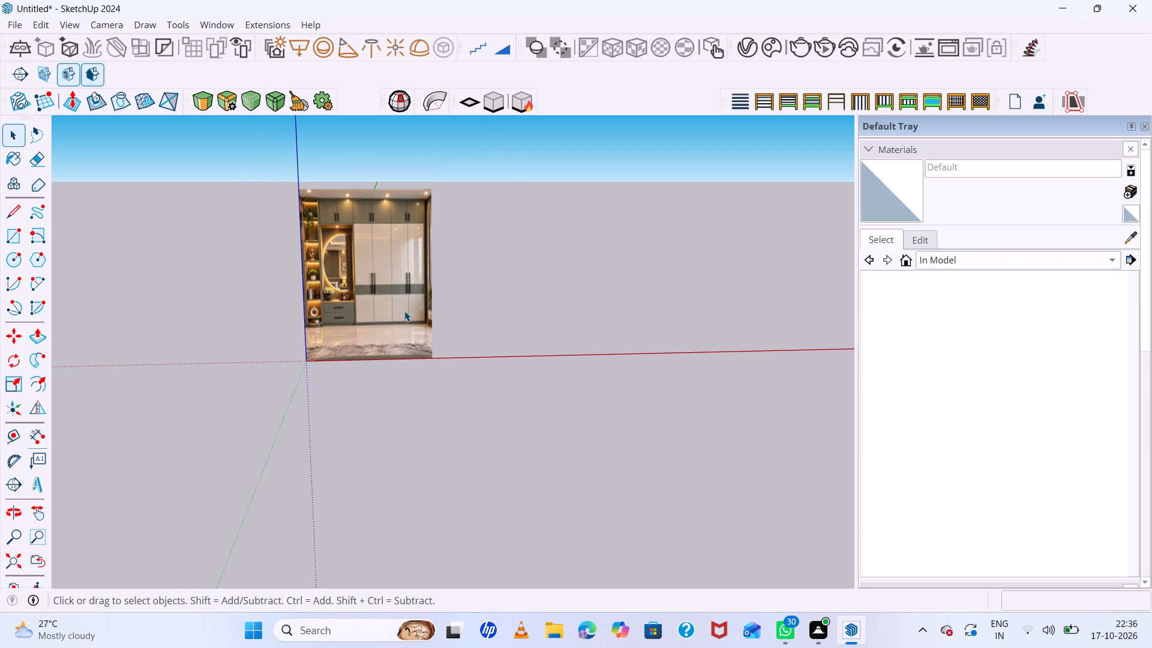
pyautogui.press('s')
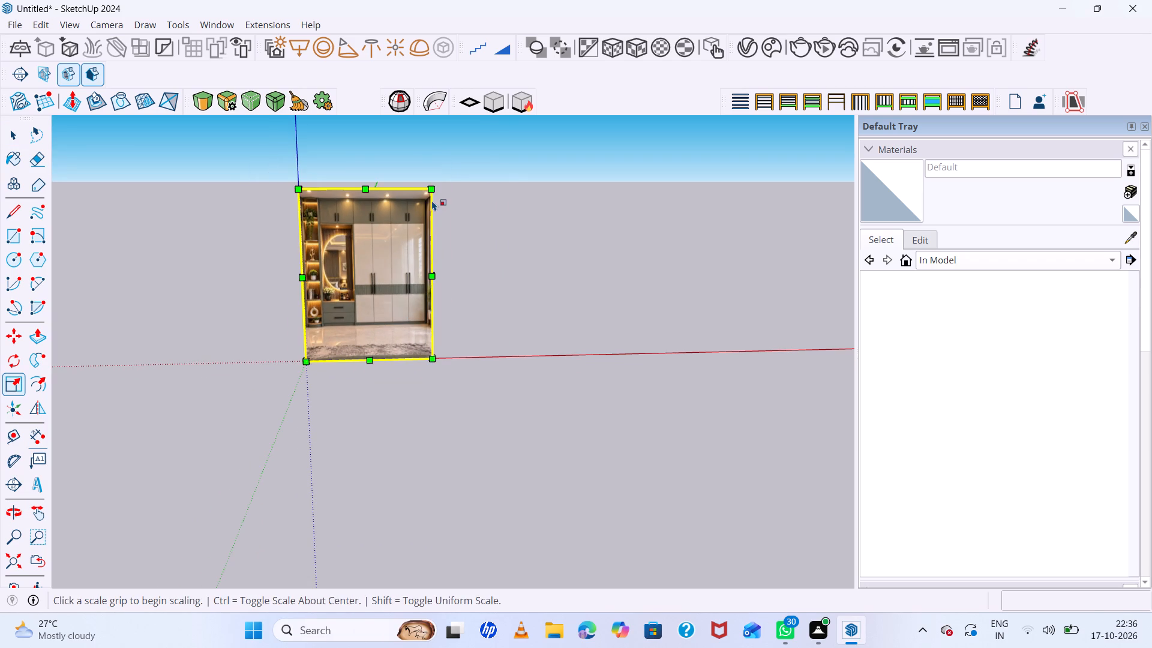
pyautogui.click(433, 190)
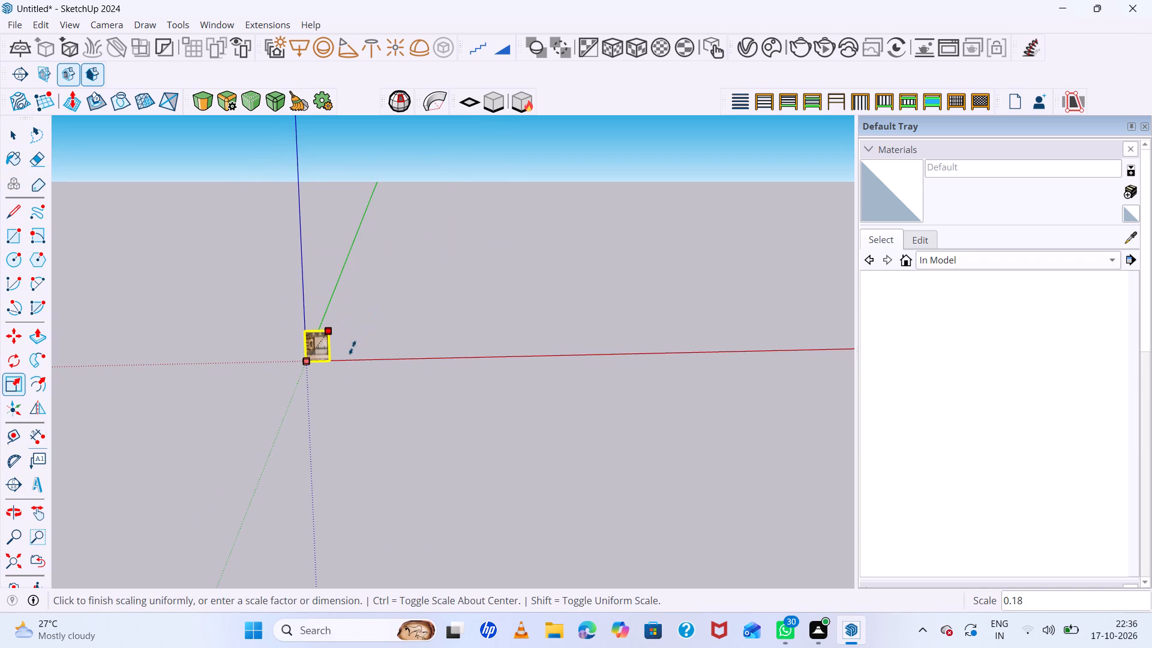
pyautogui.click(352, 347)
pyautogui.scroll(20, 332, 352)
pyautogui.scroll(1, 332, 352)
pyautogui.scroll(-7, 532, 346)
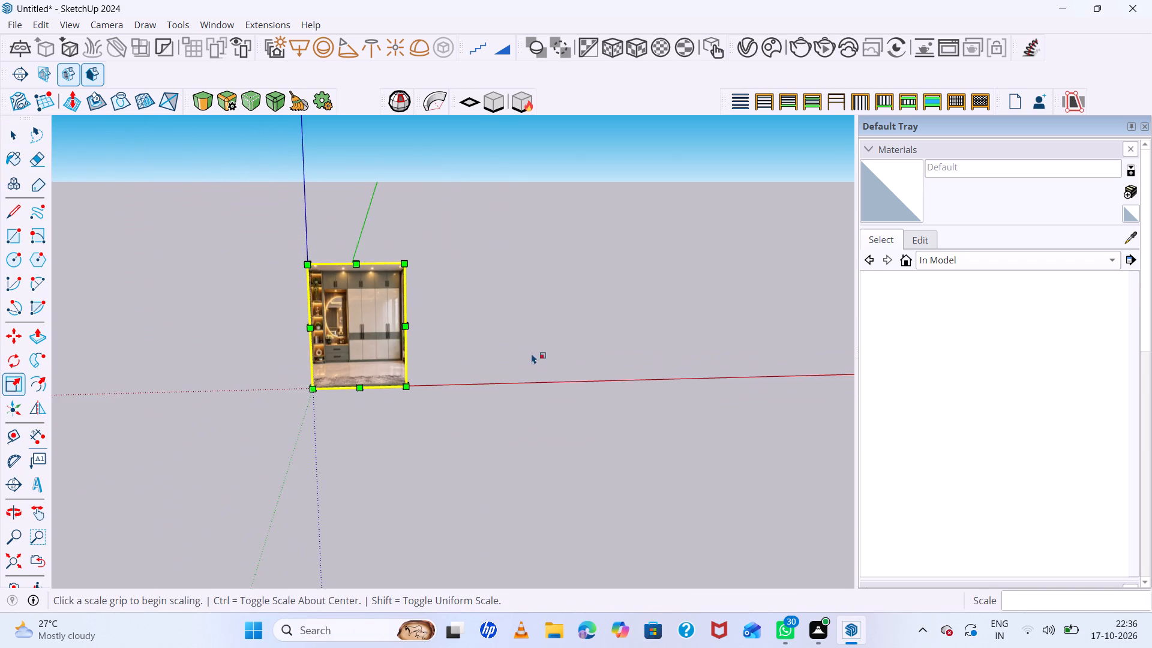
pyautogui.moveTo(532, 353); pyautogui.dragTo(513, 296, button='middle')
pyautogui.middleClick(512, 294)
pyautogui.scroll(6, 492, 361)
pyautogui.press('space')
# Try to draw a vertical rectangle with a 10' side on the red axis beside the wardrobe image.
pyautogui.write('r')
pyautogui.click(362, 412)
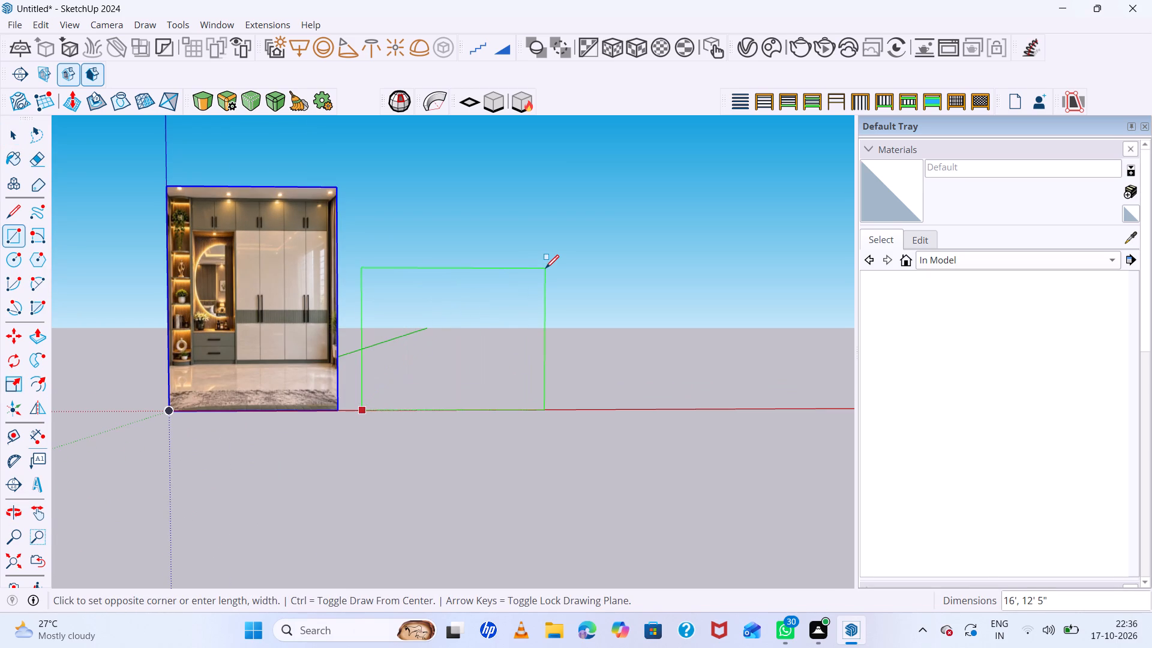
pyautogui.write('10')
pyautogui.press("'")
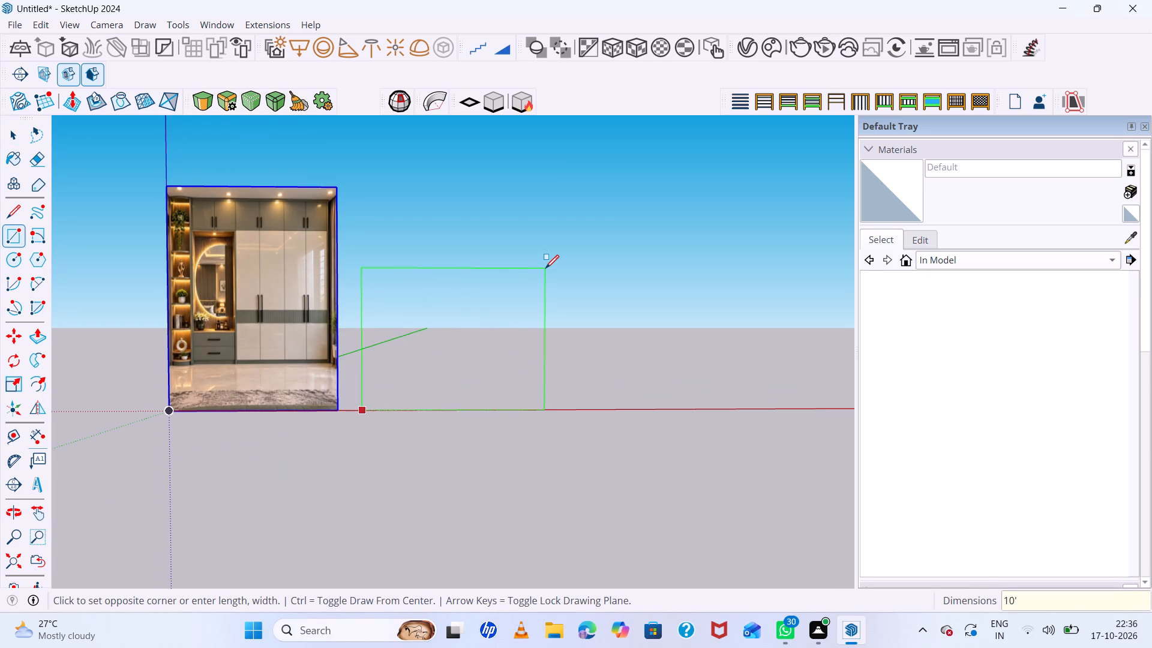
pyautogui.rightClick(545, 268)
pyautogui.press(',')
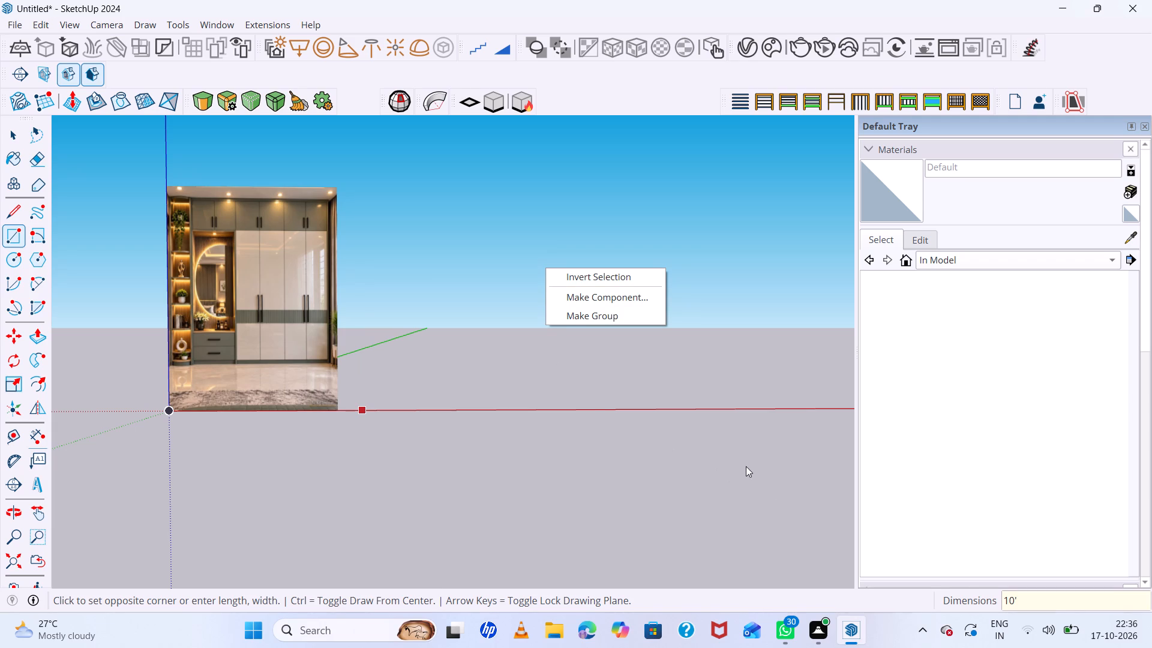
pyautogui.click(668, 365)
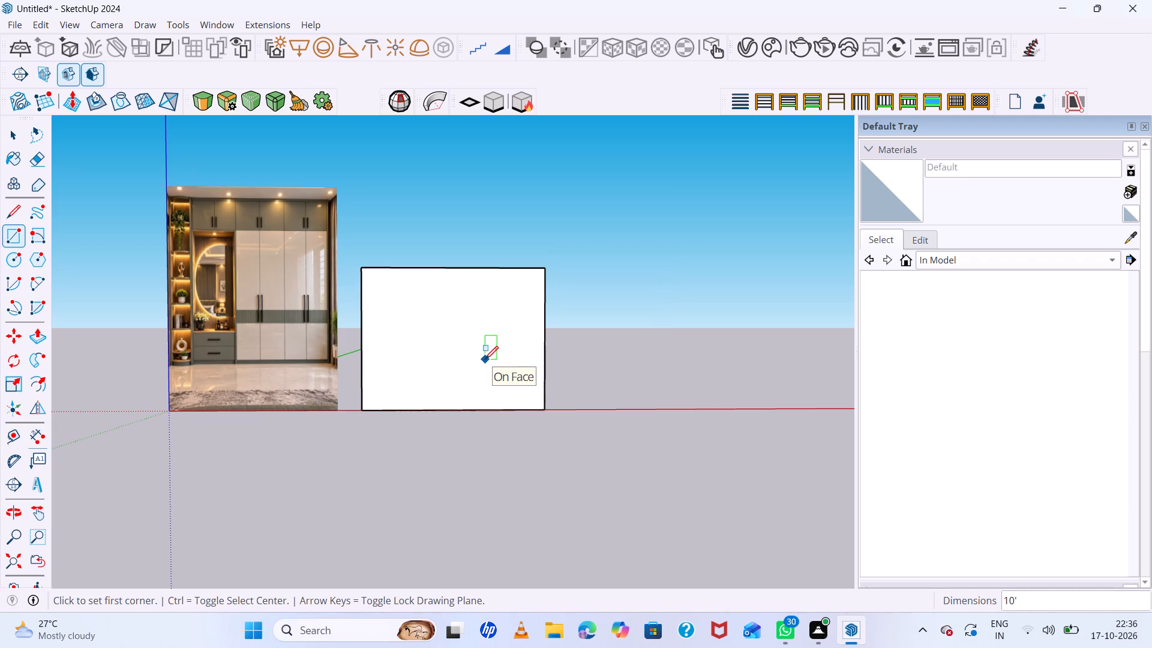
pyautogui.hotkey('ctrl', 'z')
# Draw a 10' by 10' vertical rectangle on the red axis, beside the wardrobe image.
pyautogui.click(371, 413)
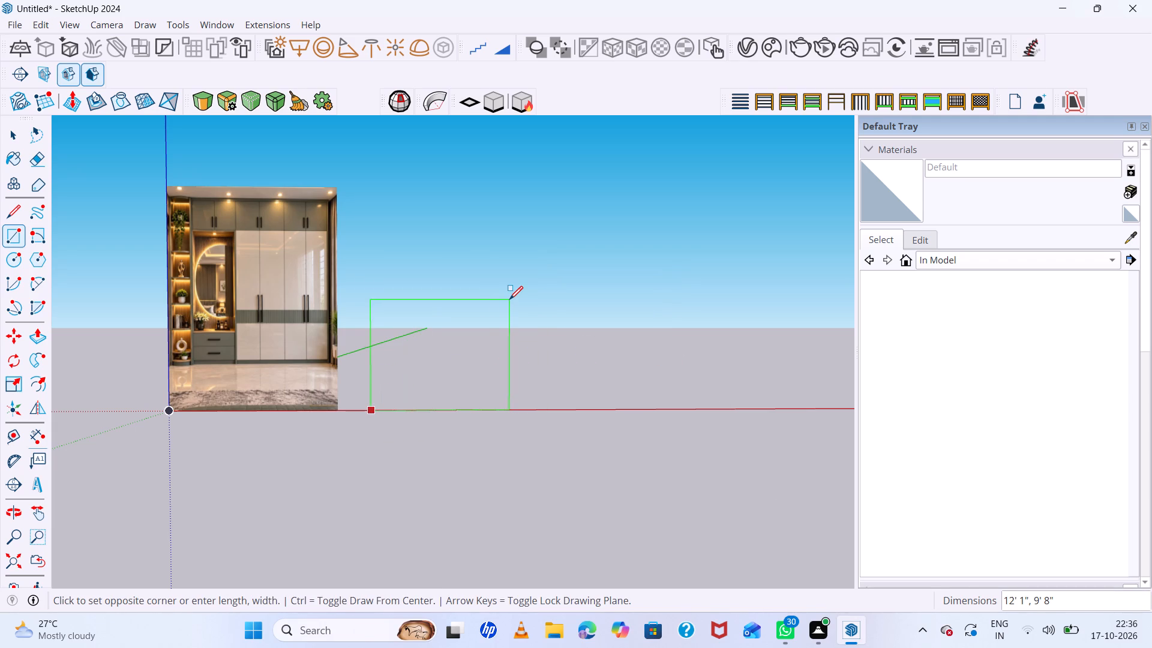
pyautogui.write('10')
pyautogui.press("'")
pyautogui.press(',')
pyautogui.write('10')
pyautogui.press("'")
pyautogui.press('Return')
pyautogui.scroll(7, 437, 326)
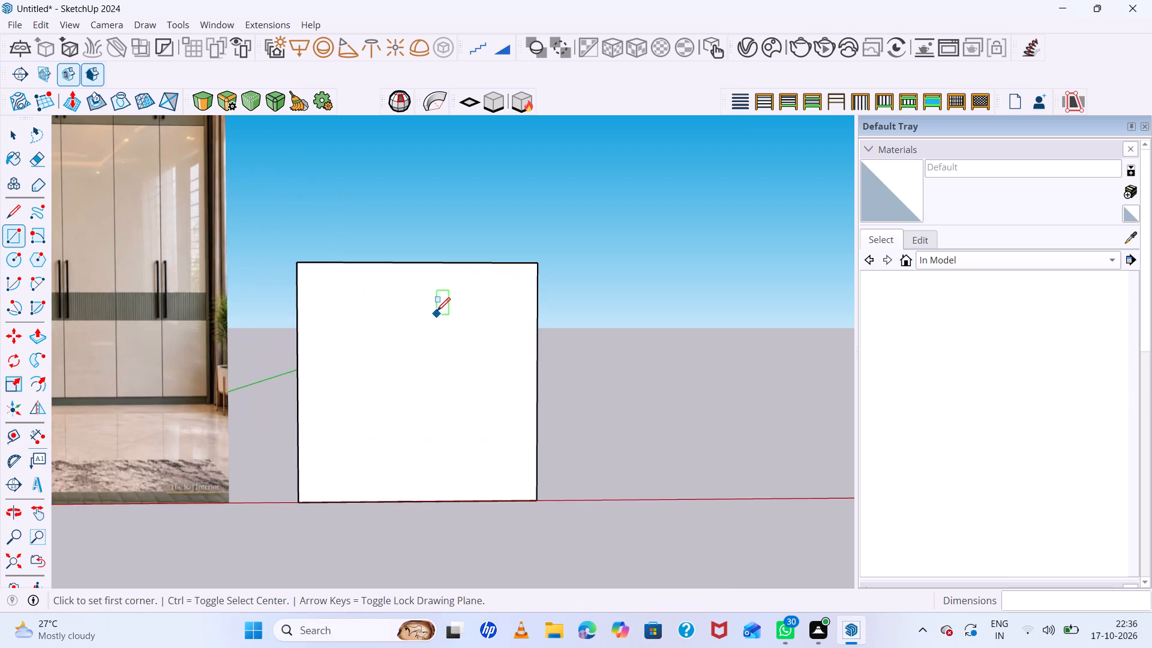
pyautogui.scroll(-13, 437, 311)
pyautogui.moveTo(438, 312); pyautogui.dragTo(364, 344, button='middle')
pyautogui.scroll(11, 373, 345)
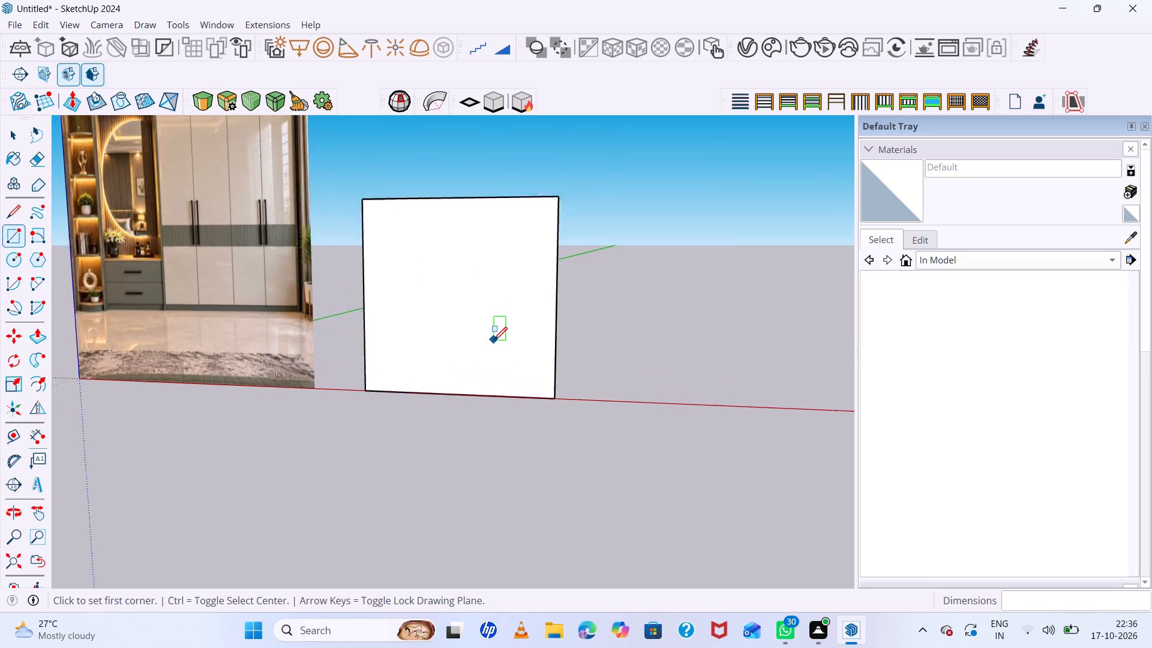
pyautogui.press('space')
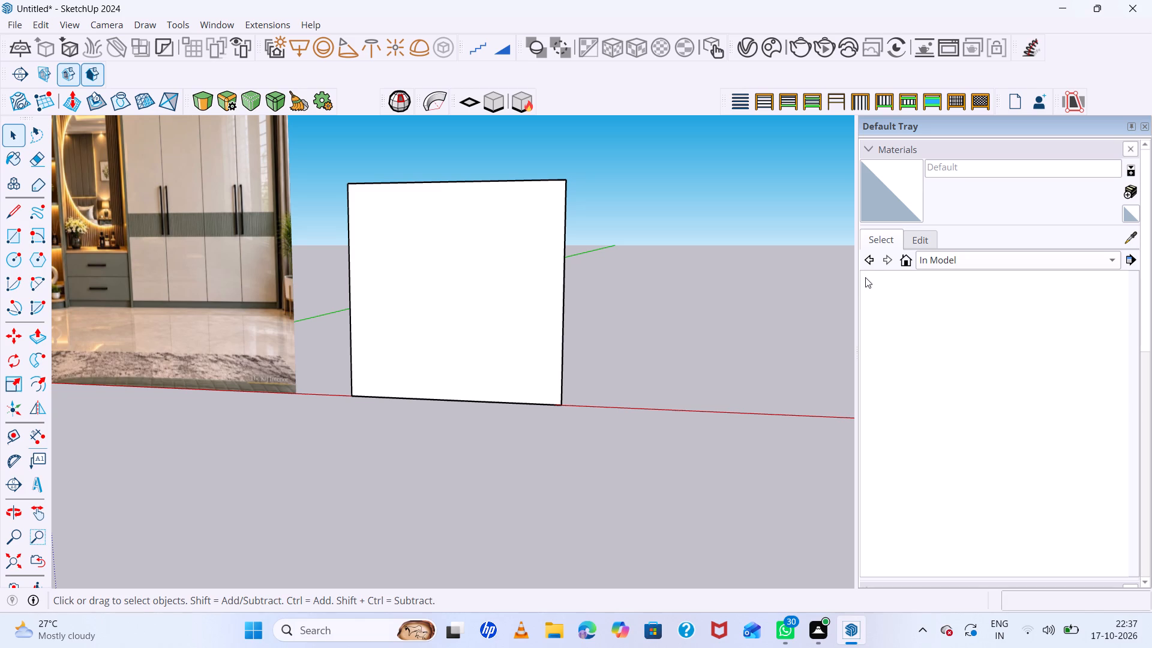
pyautogui.moveTo(872, 277); pyautogui.dragTo(890, 286)
# Push/Pull the face of the 10' square by 4" to give the back panel its thickness.
pyautogui.scroll(8, 531, 281)
pyautogui.scroll(-8, 535, 274)
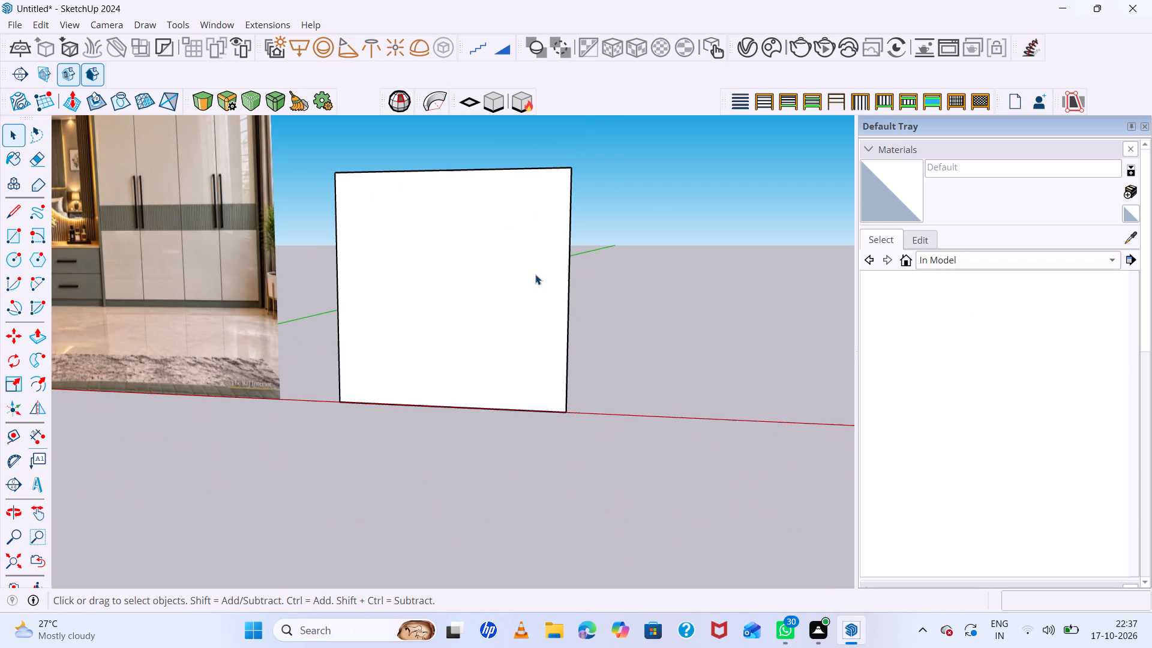
pyautogui.moveTo(505, 304); pyautogui.dragTo(456, 358, button='middle')
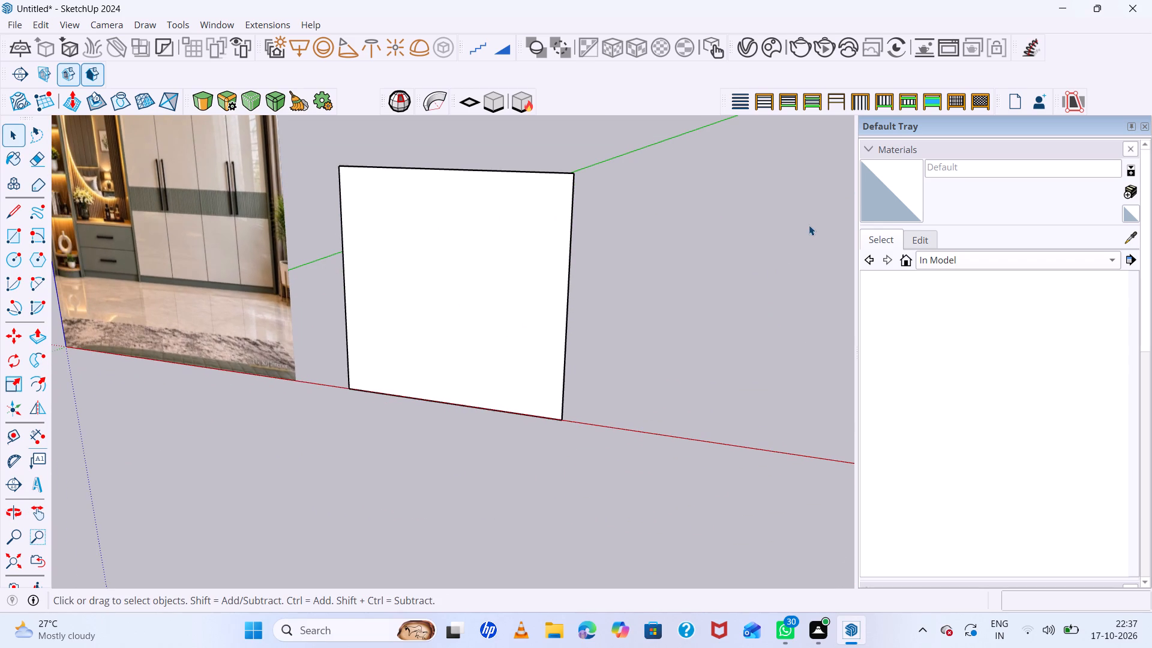
pyautogui.press('p')
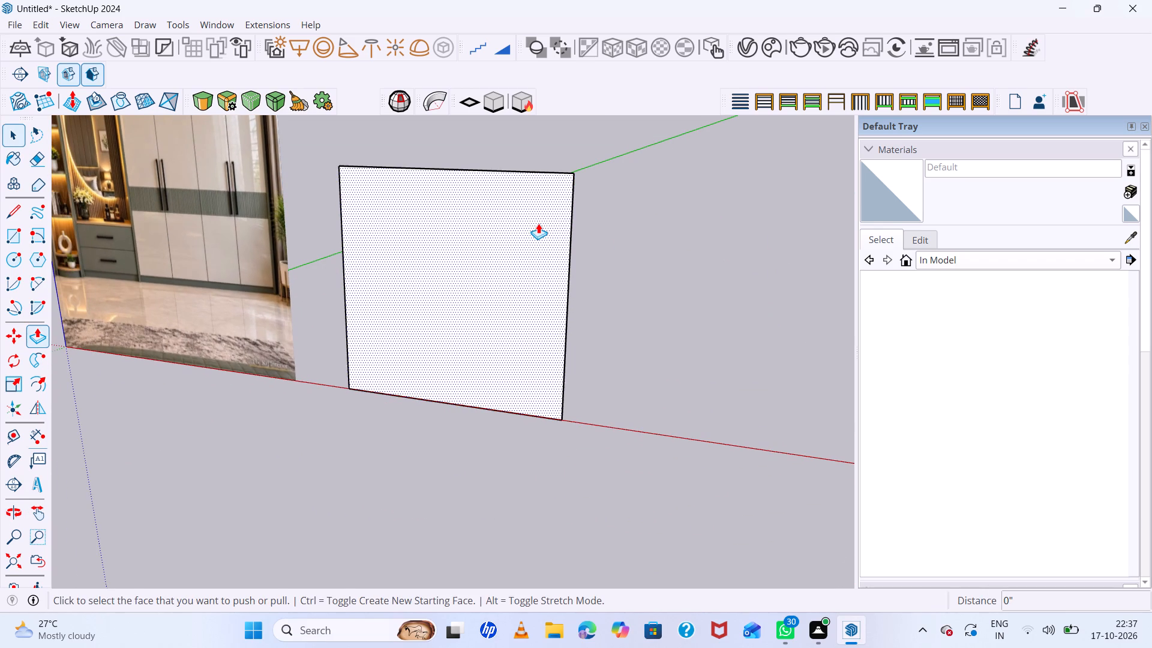
pyautogui.click(531, 229)
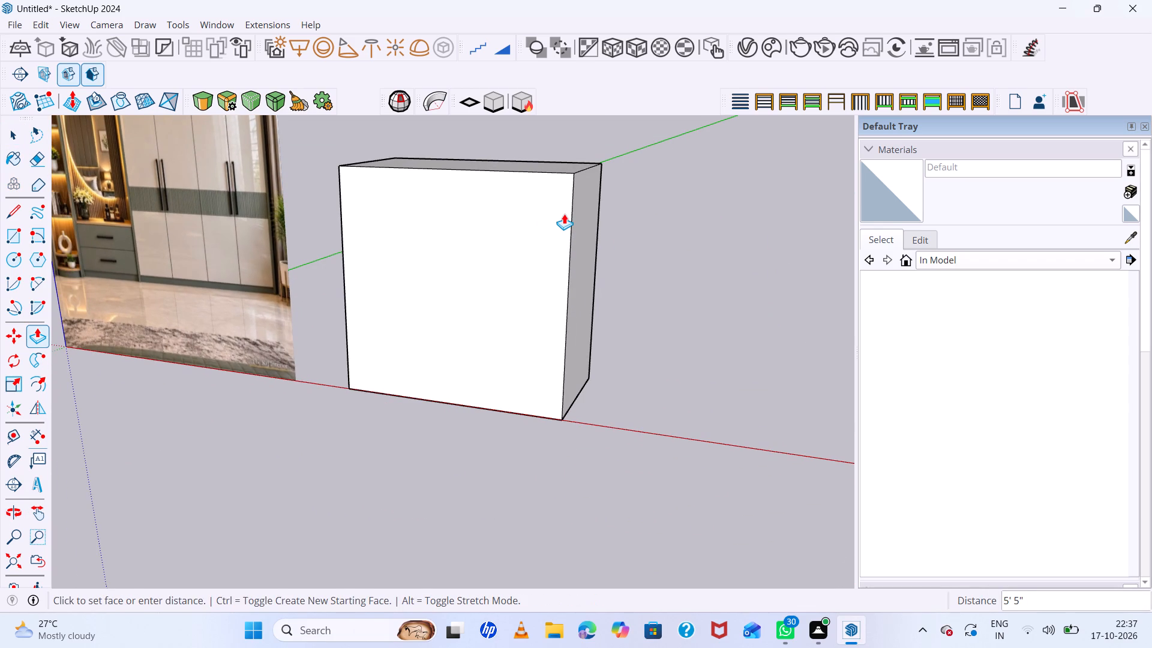
pyautogui.press('4')
pyautogui.press('Return')
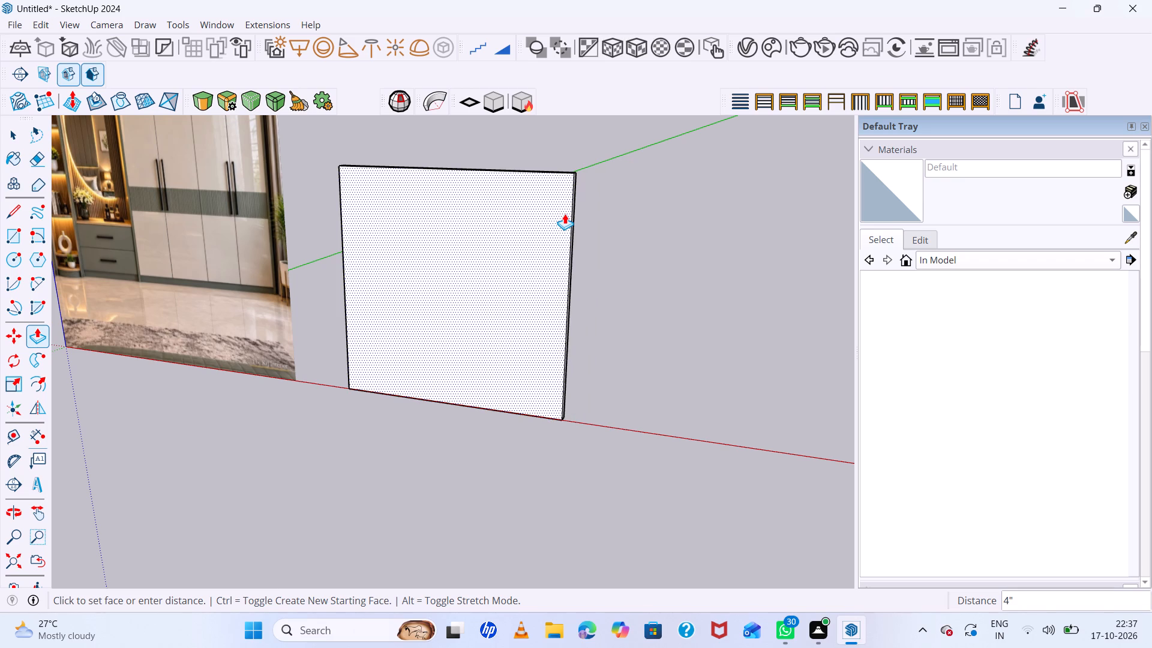
# Undo the 4" Push/Pull of the 10' square's face.
pyautogui.hotkey('ctrl', 'z')
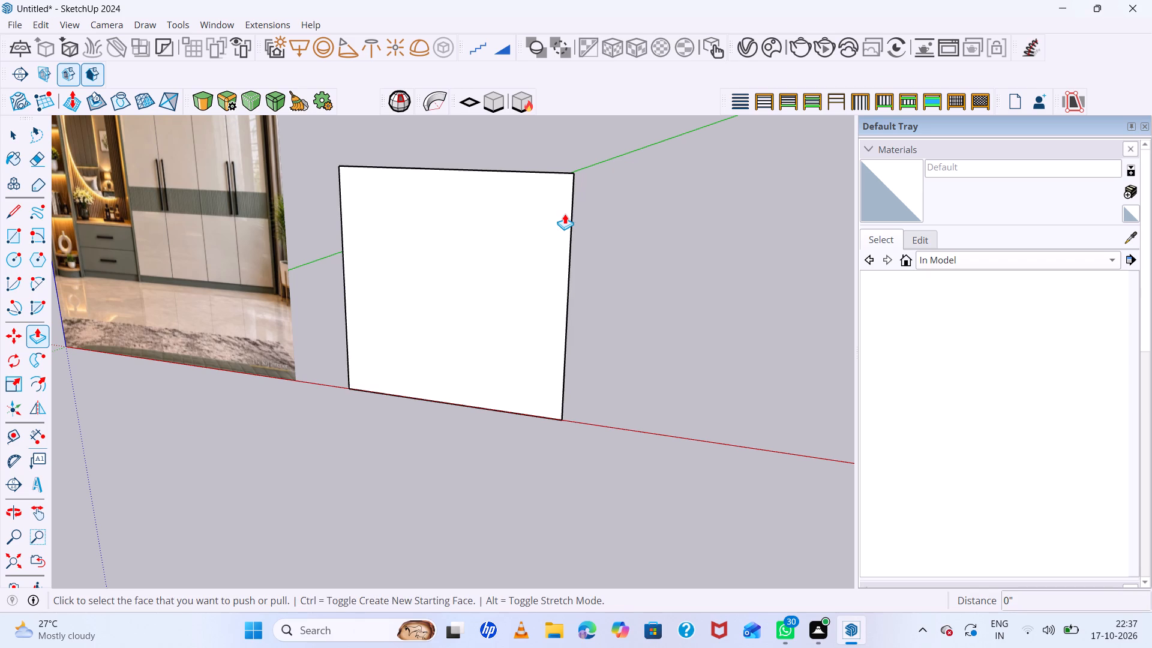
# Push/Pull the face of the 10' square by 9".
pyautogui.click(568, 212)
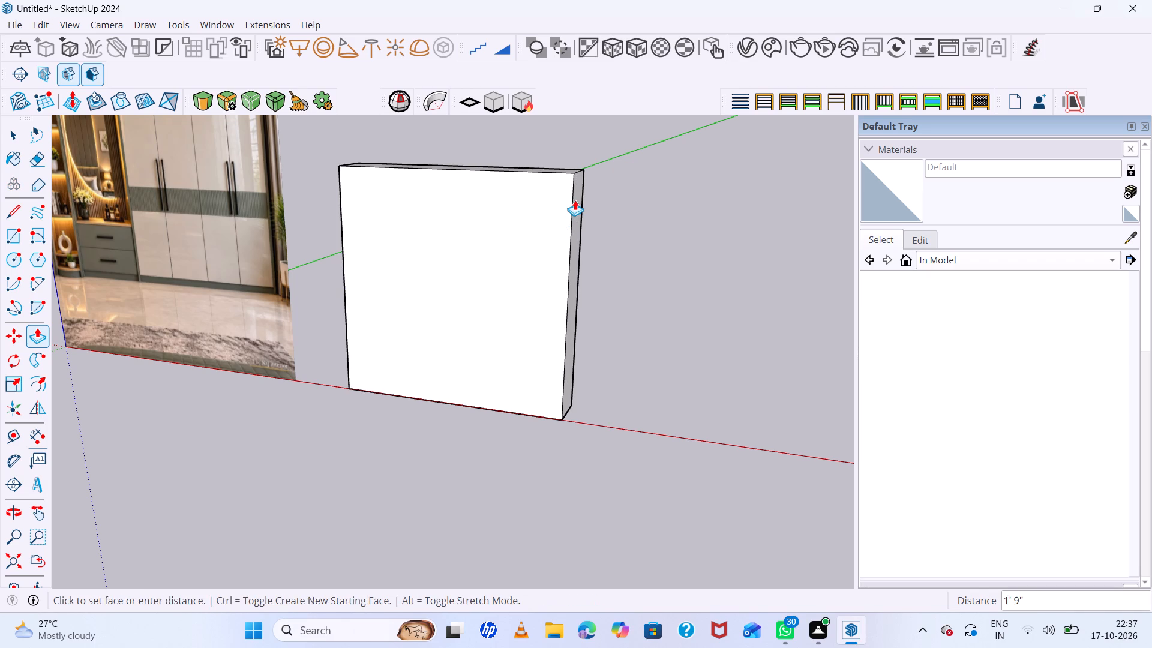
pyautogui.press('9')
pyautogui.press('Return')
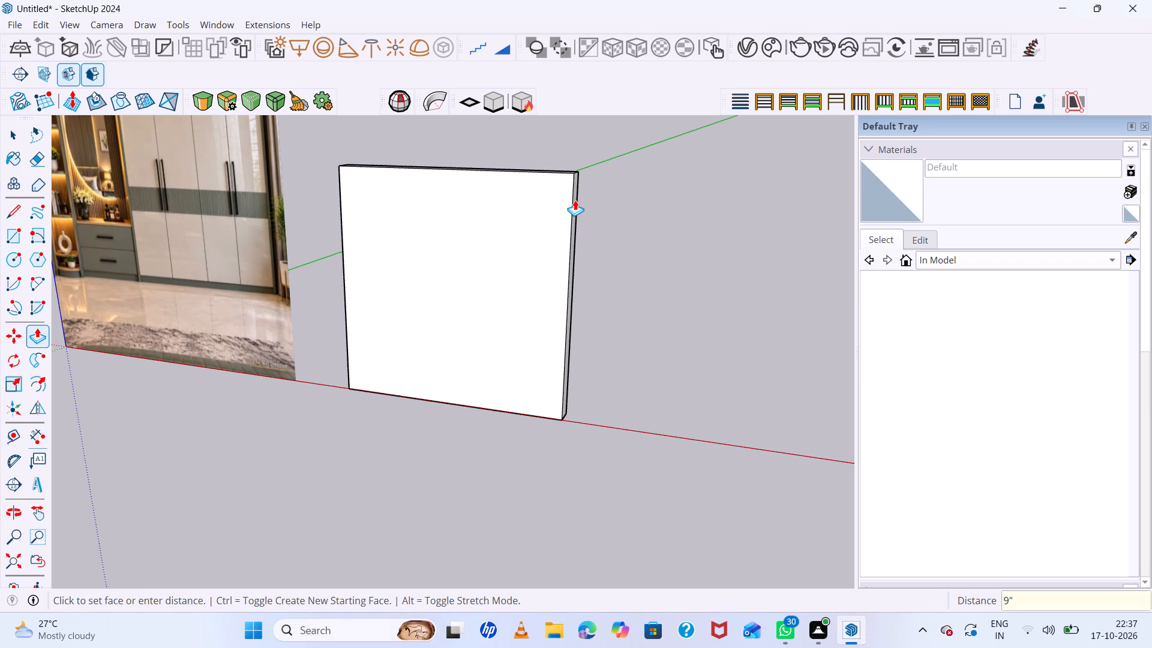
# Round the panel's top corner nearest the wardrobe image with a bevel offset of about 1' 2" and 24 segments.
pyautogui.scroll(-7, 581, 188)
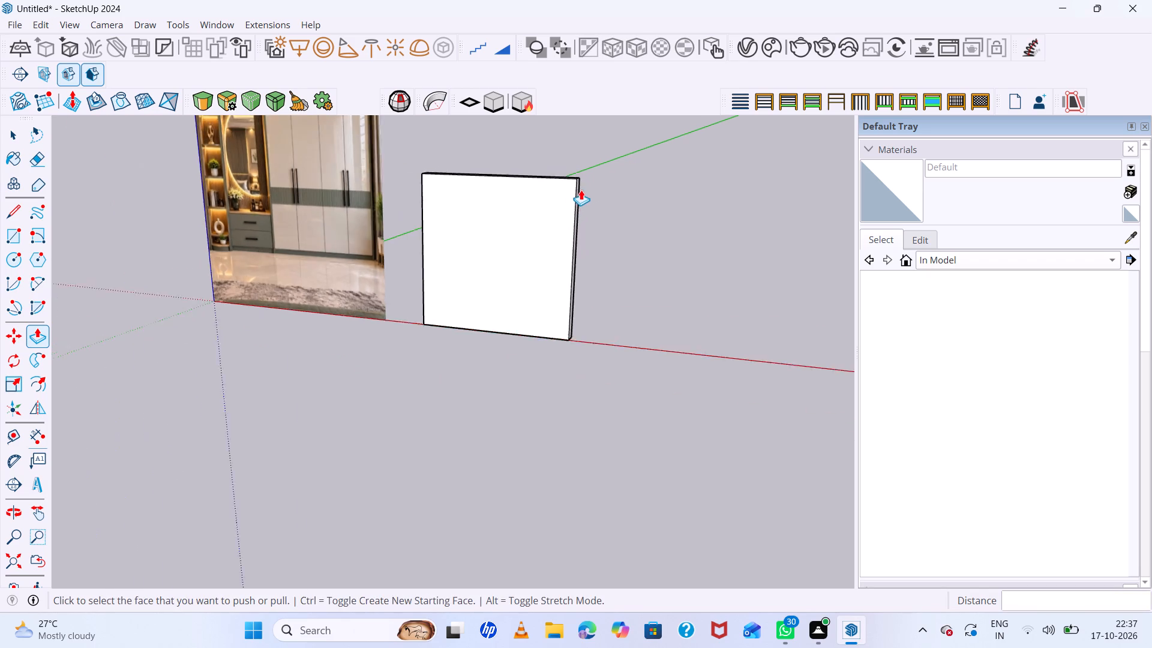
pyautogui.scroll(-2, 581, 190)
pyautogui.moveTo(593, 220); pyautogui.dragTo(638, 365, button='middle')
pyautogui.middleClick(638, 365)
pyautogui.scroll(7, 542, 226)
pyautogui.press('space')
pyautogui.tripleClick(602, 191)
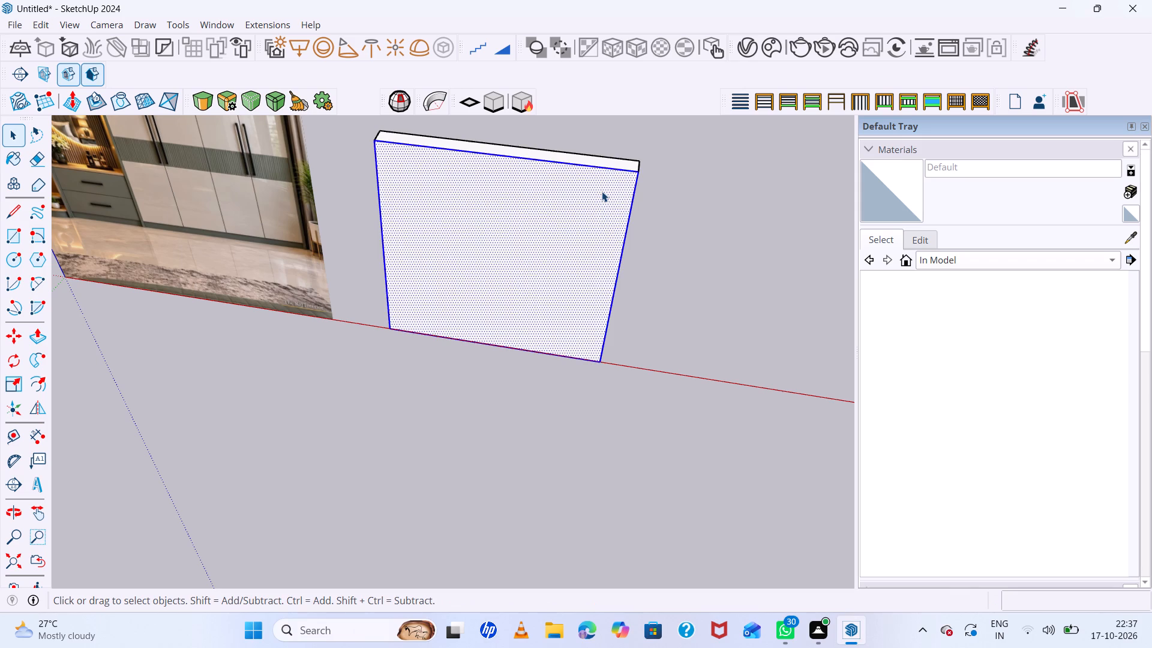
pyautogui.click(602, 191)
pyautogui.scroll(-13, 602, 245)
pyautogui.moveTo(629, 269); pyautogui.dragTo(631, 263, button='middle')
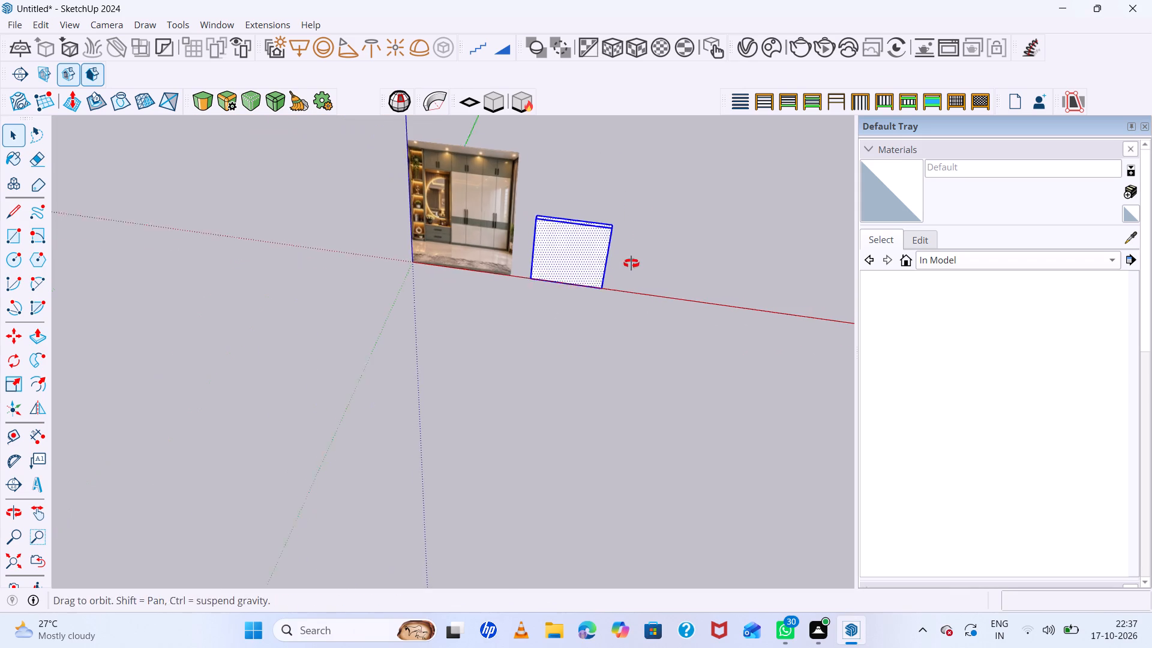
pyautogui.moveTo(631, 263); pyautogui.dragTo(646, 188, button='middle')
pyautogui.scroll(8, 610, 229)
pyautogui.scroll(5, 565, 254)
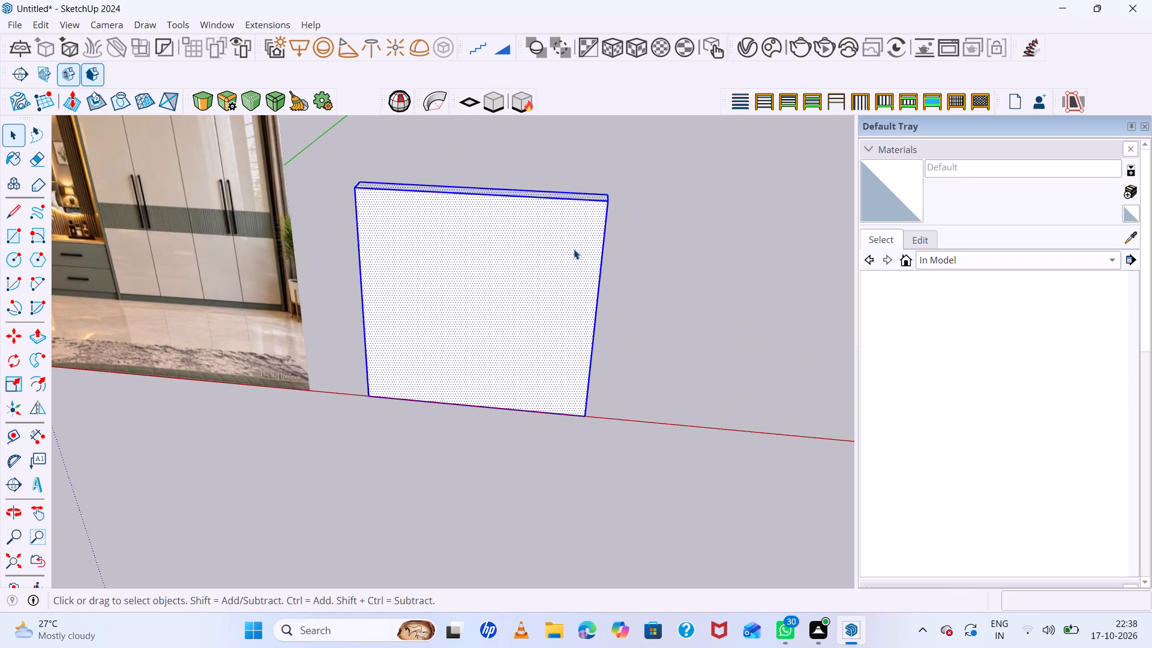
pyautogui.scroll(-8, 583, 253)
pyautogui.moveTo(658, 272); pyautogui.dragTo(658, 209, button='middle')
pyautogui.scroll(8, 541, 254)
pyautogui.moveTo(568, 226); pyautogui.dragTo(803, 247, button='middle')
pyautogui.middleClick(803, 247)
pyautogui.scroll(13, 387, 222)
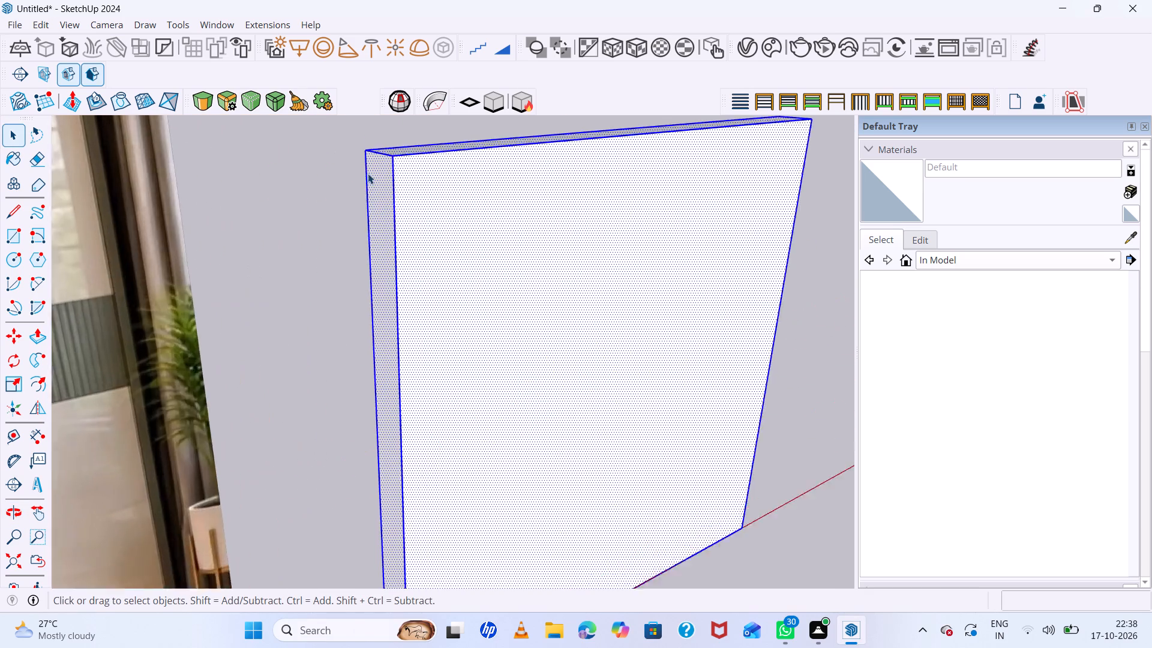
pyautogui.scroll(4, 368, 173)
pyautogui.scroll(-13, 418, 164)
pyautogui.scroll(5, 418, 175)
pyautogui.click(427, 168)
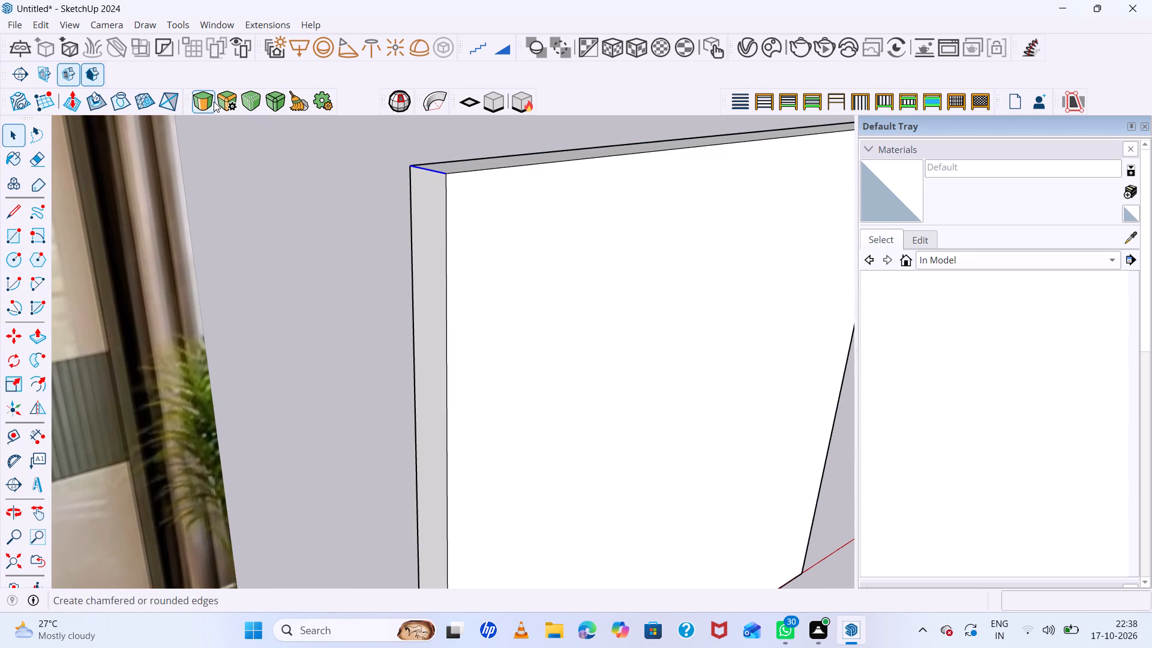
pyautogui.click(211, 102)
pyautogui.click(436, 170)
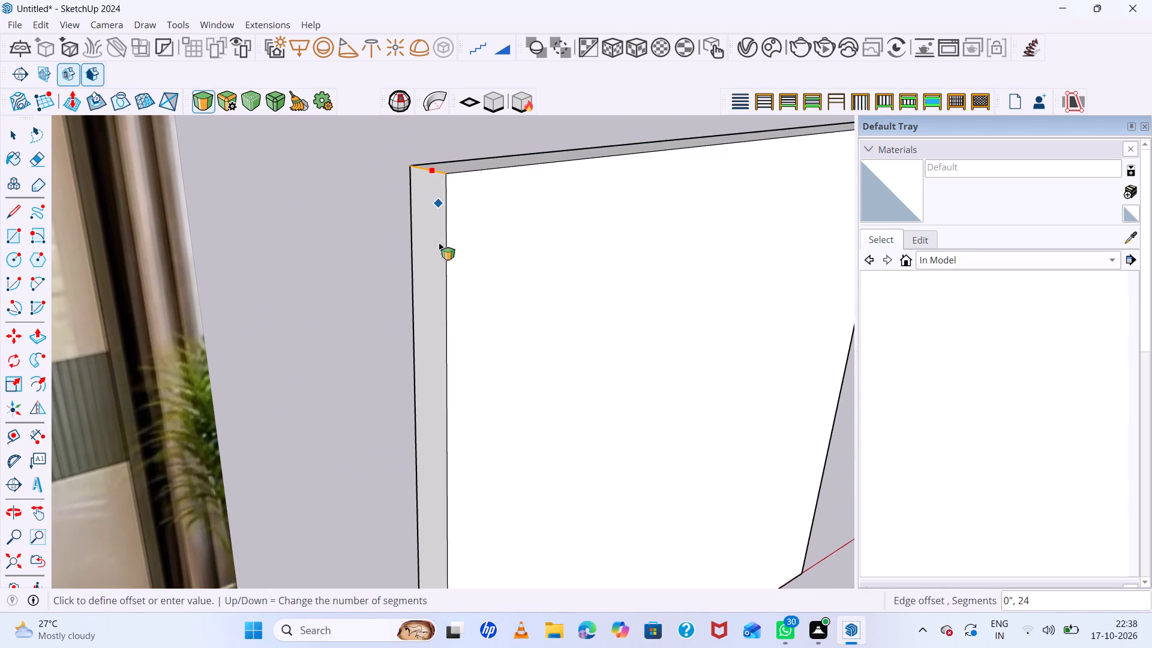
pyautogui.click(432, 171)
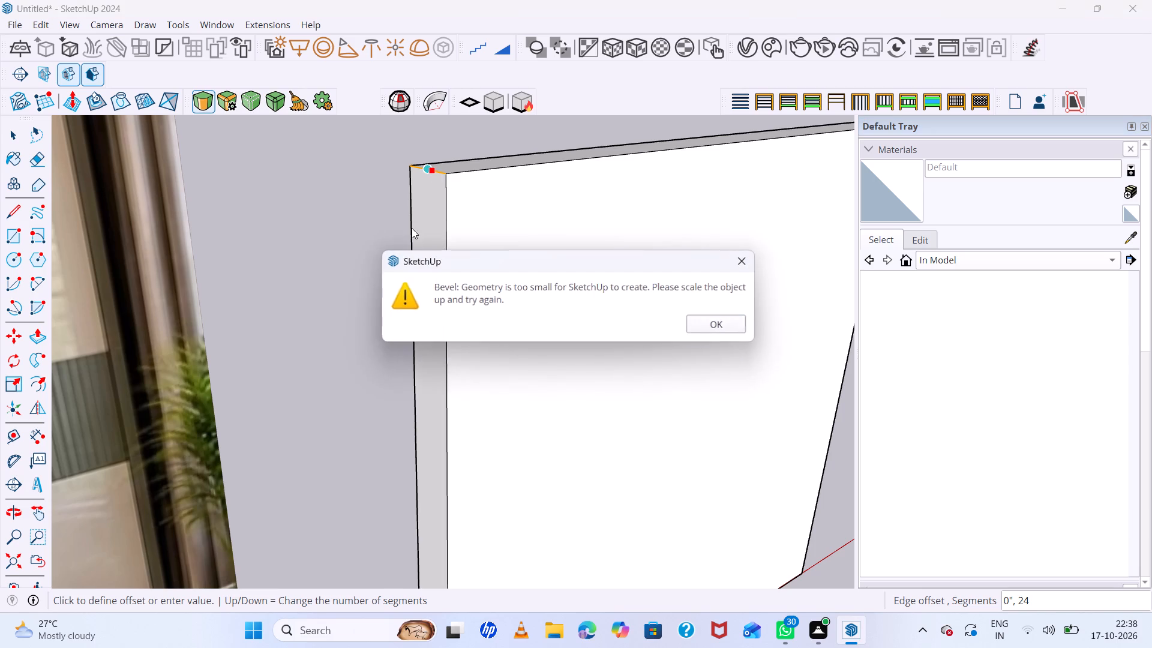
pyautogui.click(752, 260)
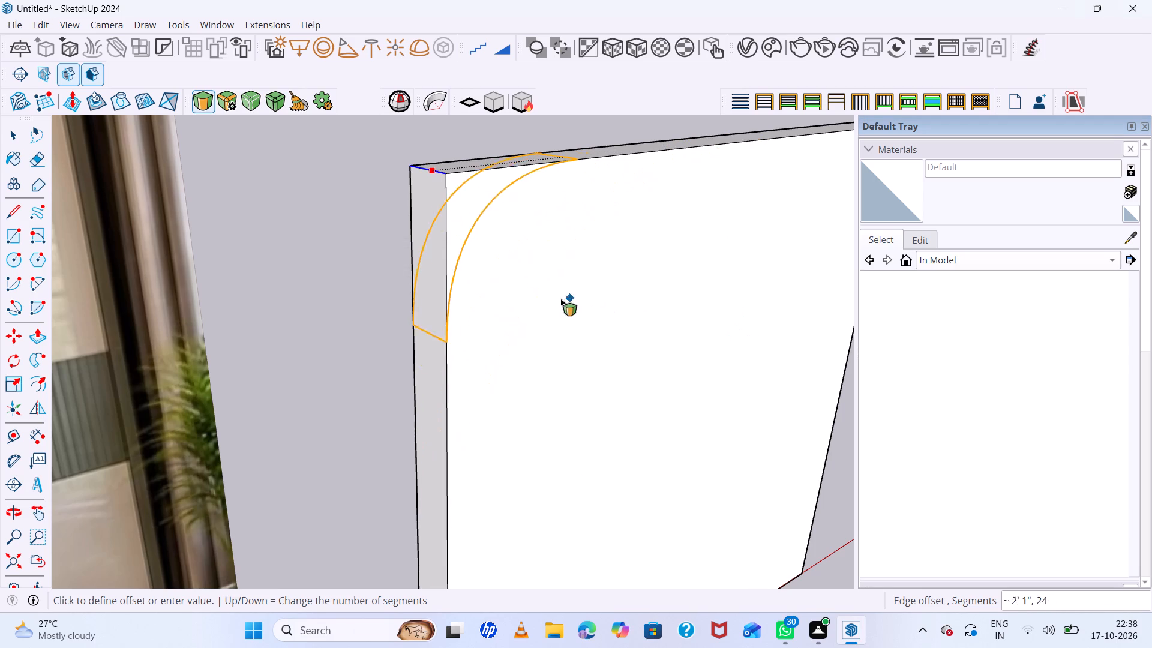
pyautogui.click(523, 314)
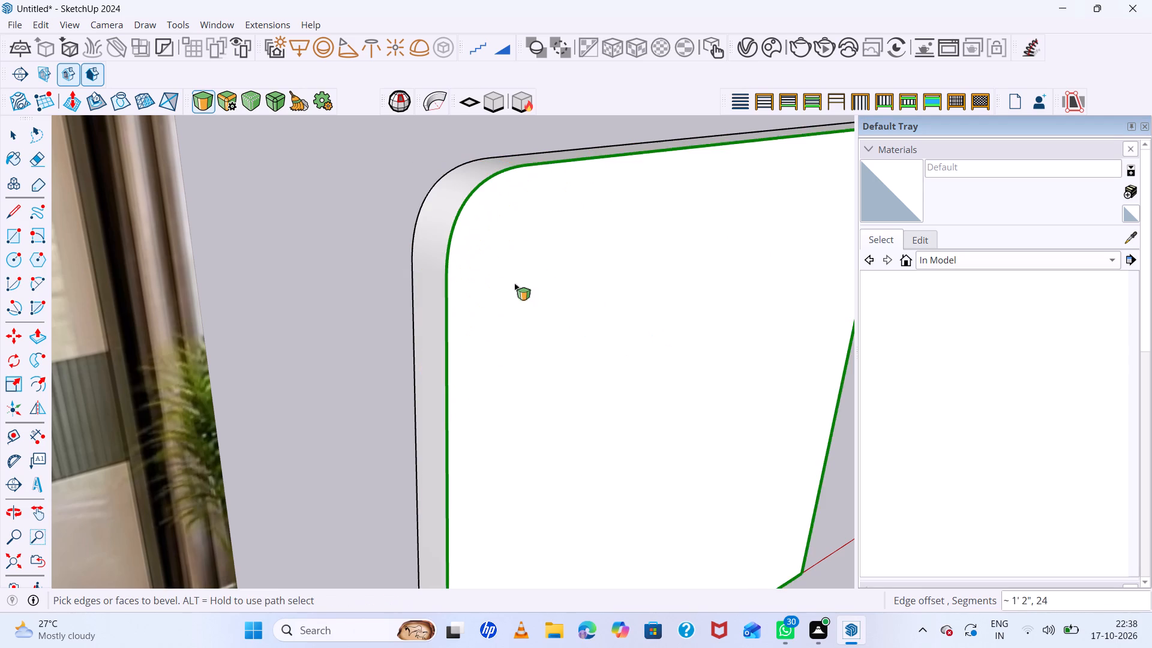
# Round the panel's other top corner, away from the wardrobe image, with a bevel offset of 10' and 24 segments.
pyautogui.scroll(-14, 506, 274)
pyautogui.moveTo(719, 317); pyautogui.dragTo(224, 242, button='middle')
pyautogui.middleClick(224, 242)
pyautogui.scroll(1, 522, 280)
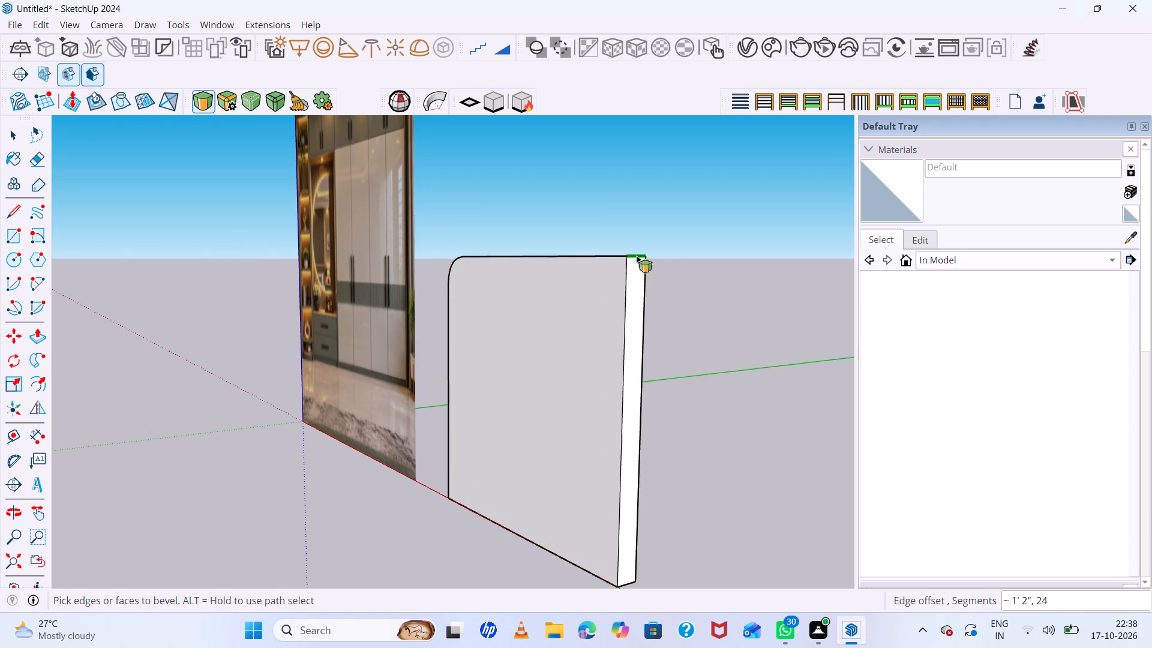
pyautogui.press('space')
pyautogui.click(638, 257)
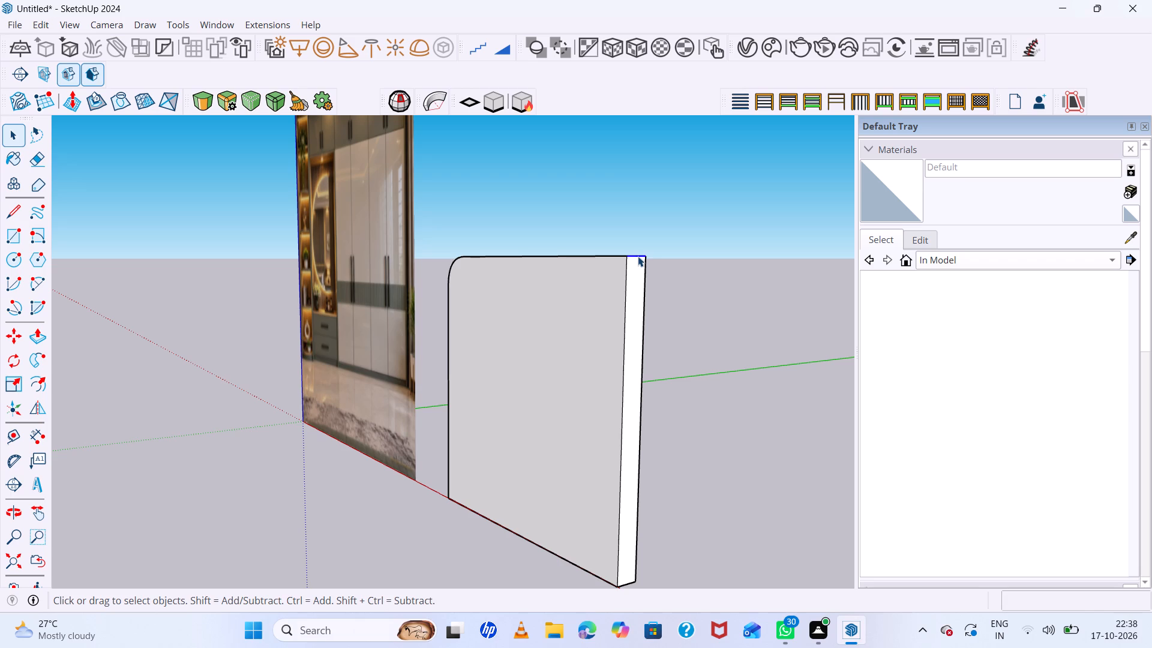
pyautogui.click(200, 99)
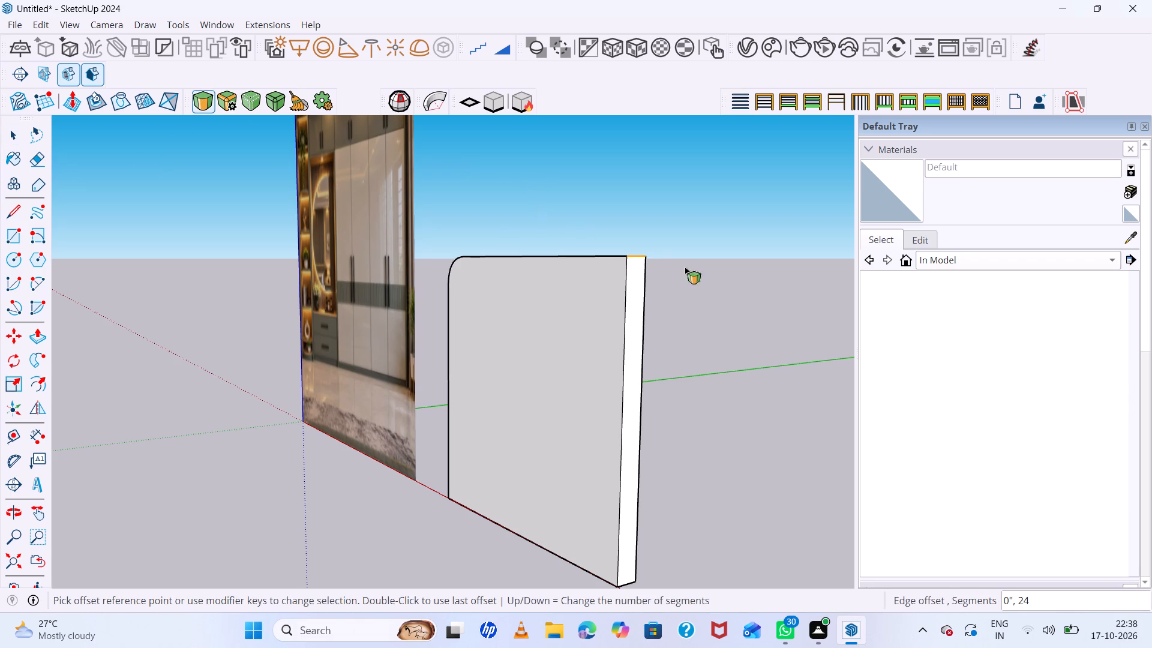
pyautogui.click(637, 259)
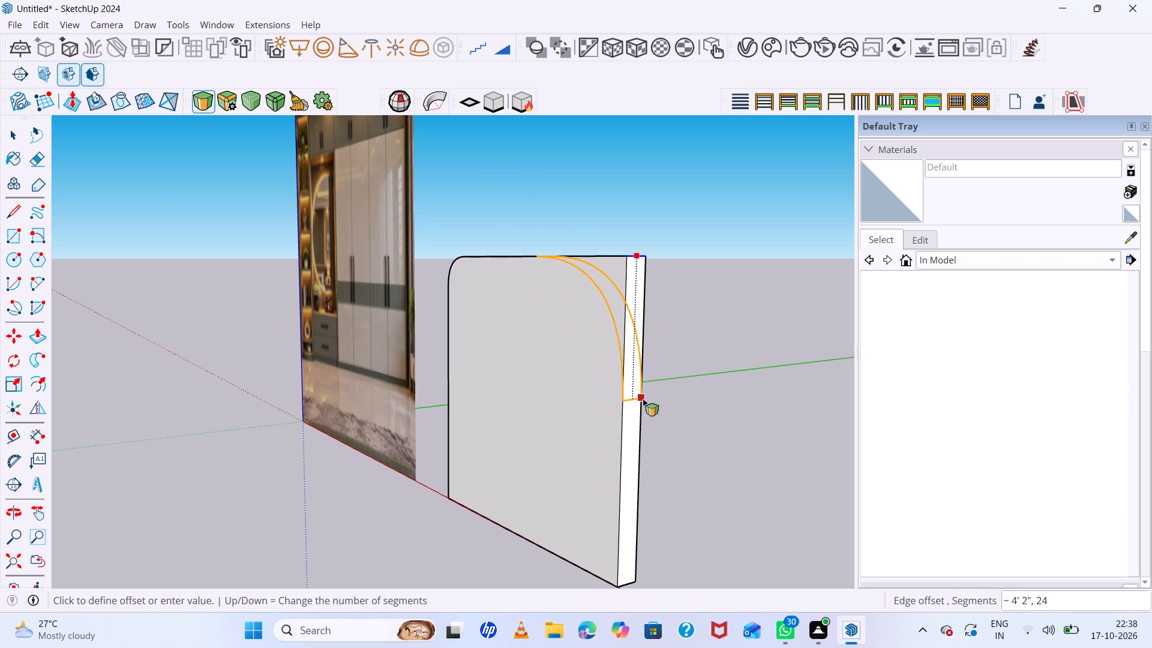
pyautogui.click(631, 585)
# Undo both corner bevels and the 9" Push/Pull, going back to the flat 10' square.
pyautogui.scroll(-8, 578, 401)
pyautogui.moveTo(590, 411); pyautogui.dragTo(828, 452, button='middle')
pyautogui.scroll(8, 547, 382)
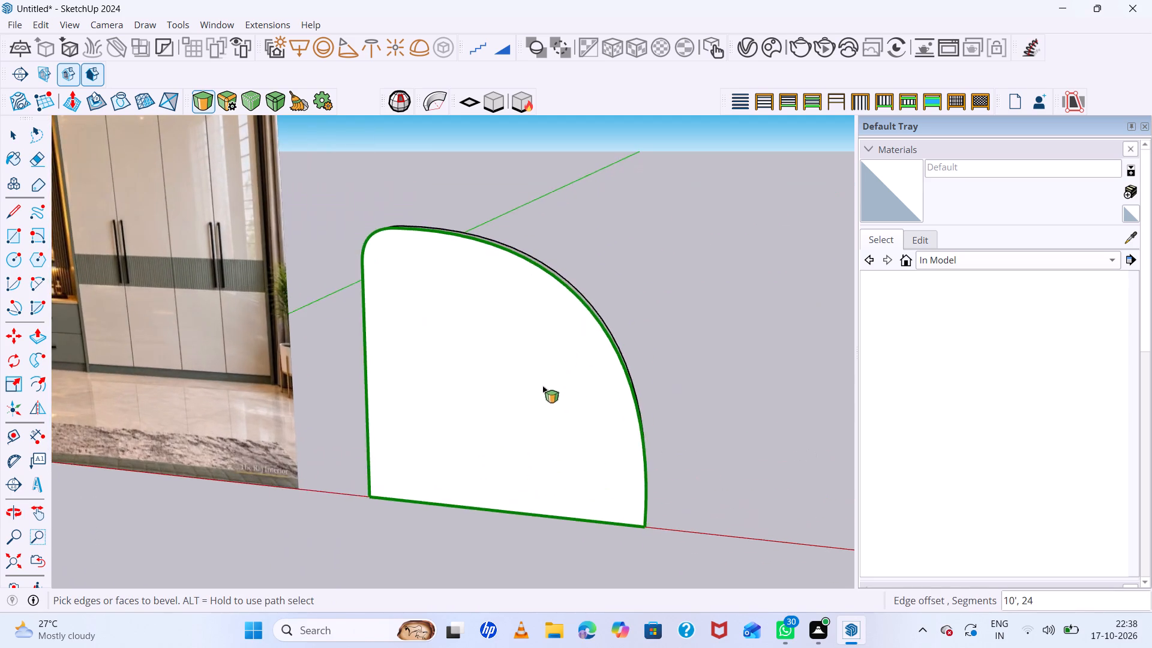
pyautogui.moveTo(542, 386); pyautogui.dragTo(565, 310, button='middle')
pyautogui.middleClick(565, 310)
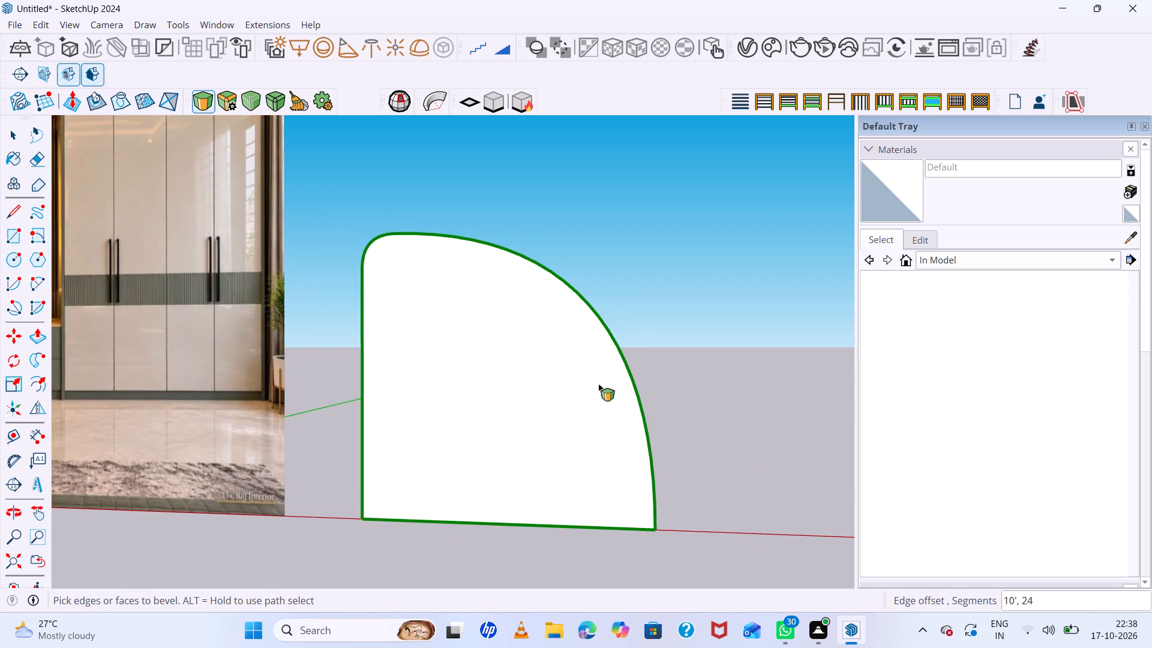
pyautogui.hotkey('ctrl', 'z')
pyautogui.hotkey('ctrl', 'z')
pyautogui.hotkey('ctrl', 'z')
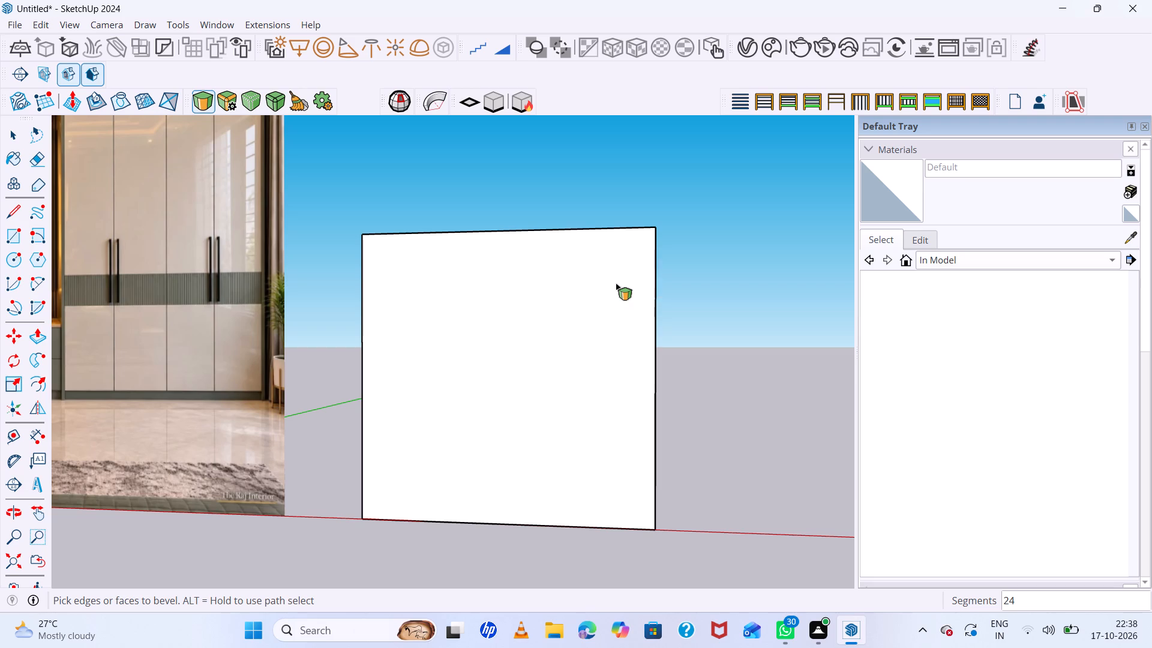
# Push/Pull the flat 10' square's face by 9" to give the back panel its thickness.
pyautogui.scroll(-8, 304, 424)
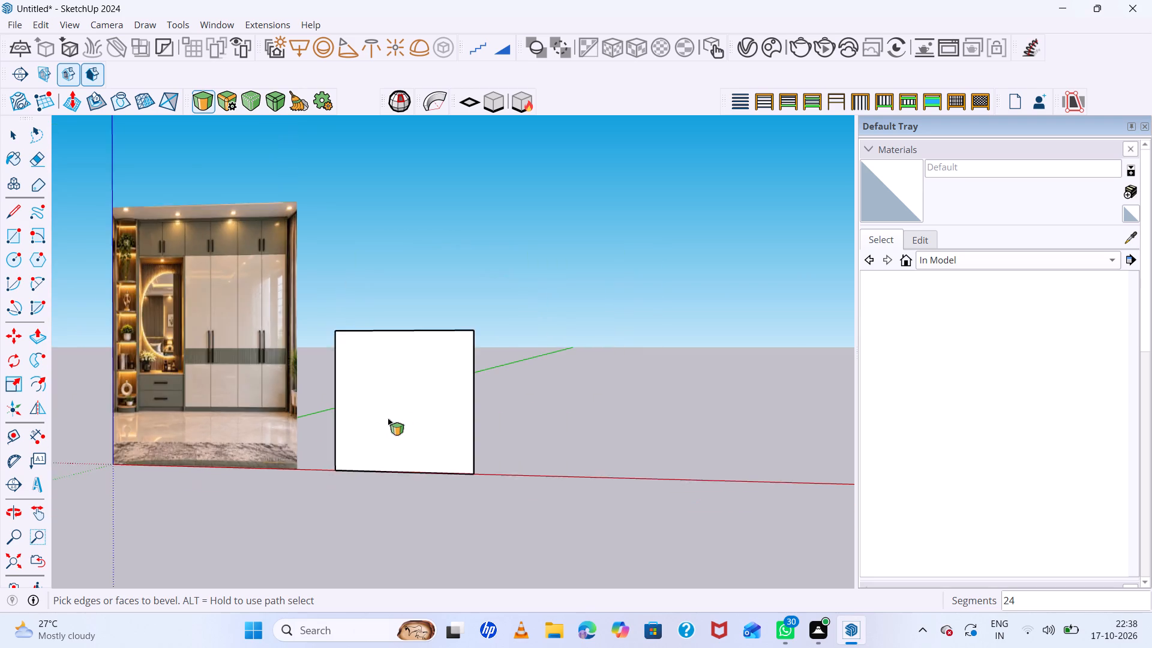
pyautogui.scroll(-8, 388, 418)
pyautogui.moveTo(418, 406); pyautogui.dragTo(533, 457, button='middle')
pyautogui.scroll(15, 268, 342)
pyautogui.scroll(-4, 285, 341)
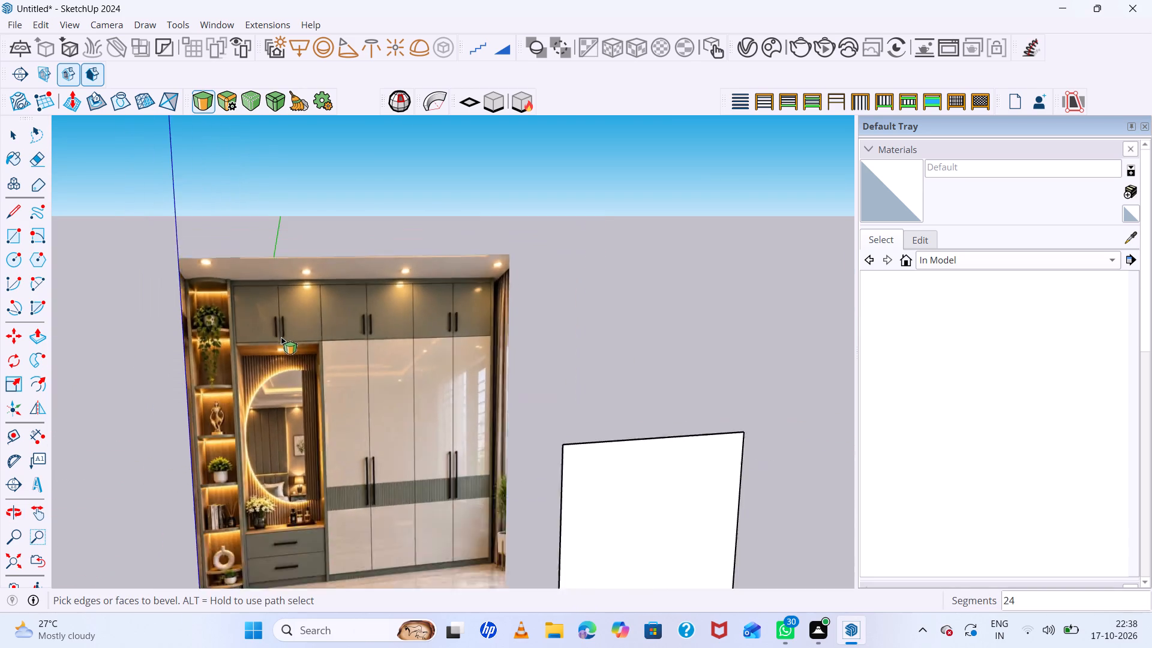
pyautogui.scroll(-3, 281, 337)
pyautogui.press('space')
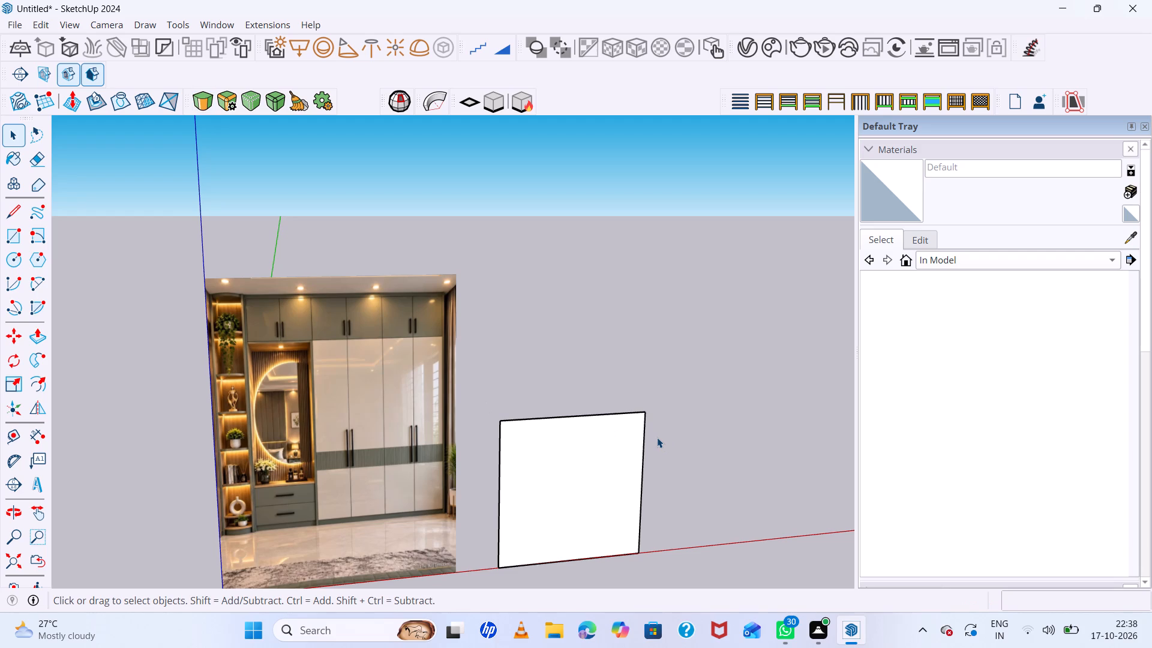
pyautogui.scroll(7, 578, 443)
pyautogui.moveTo(305, 392); pyautogui.dragTo(522, 470, button='middle')
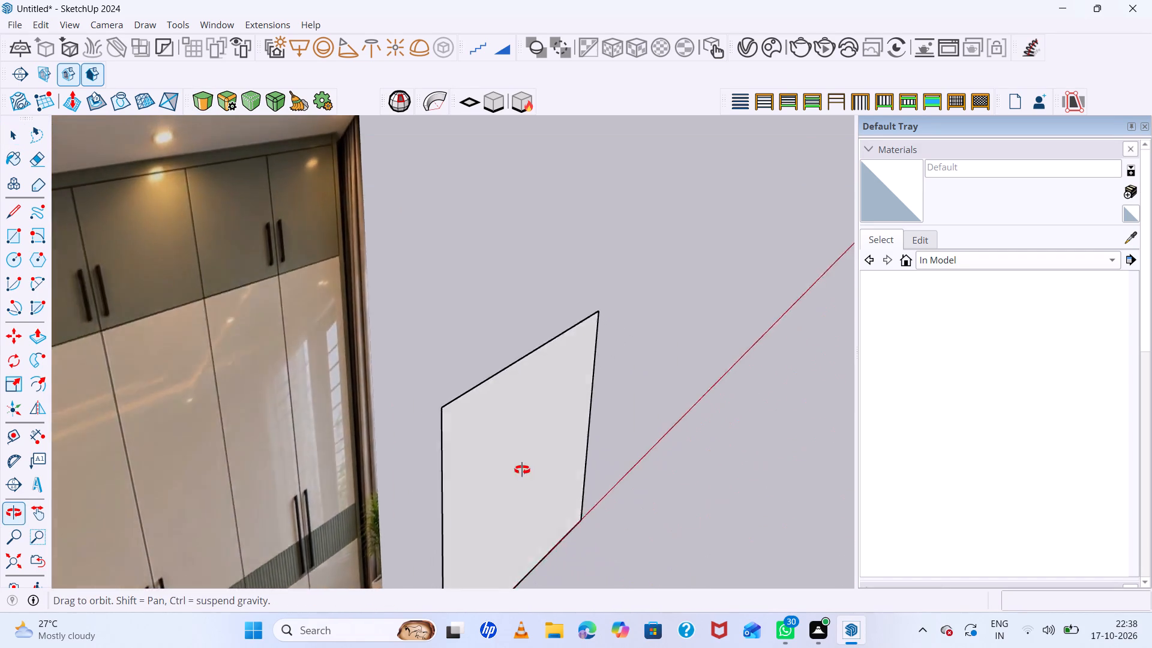
pyautogui.moveTo(522, 470); pyautogui.dragTo(547, 486, button='middle')
pyautogui.scroll(5, 491, 424)
pyautogui.press('p')
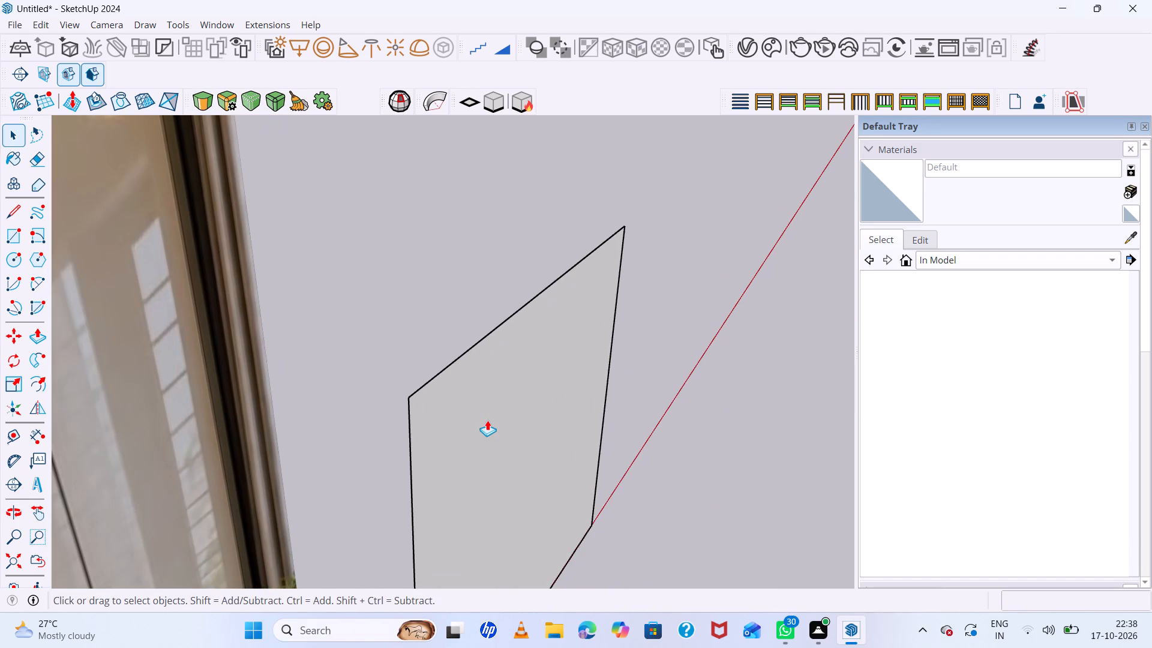
pyautogui.click(451, 403)
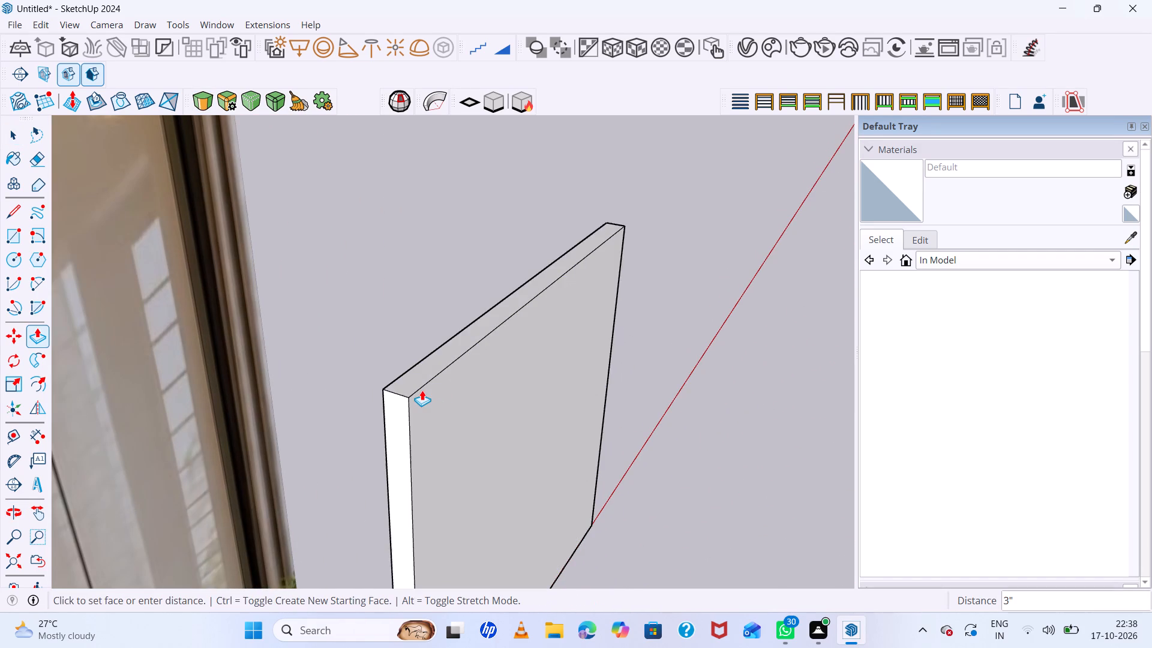
pyautogui.press('9')
pyautogui.press('Return')
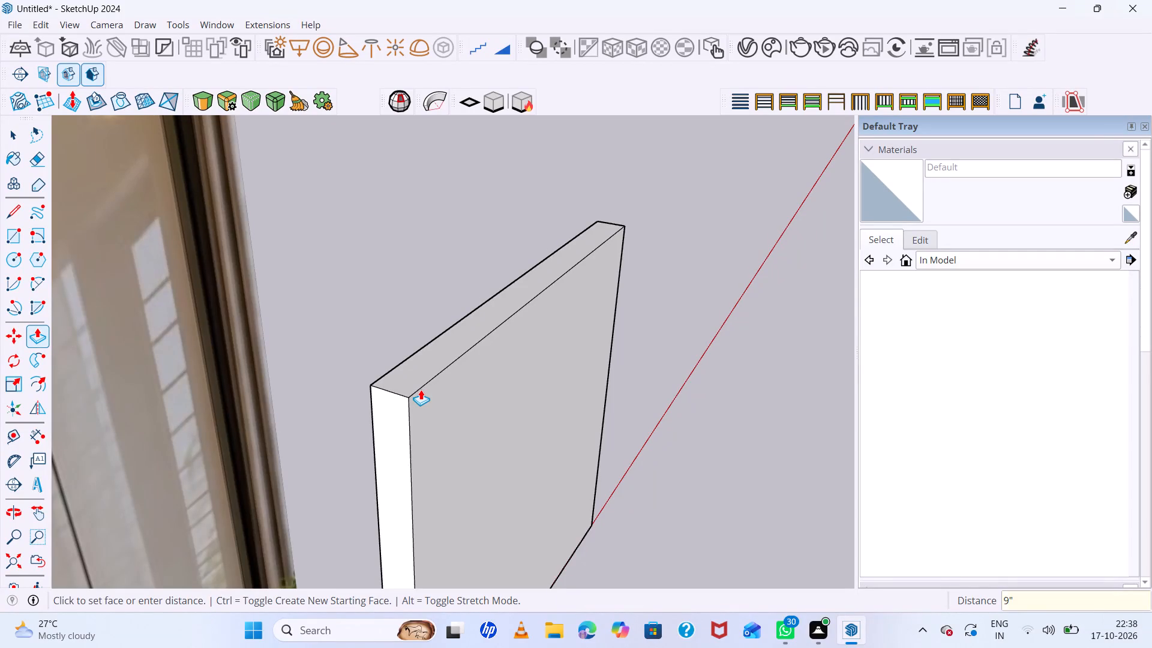
# Examine the thickened panel's top and side edges beside the wardrobe image from several angles.
pyautogui.press('space')
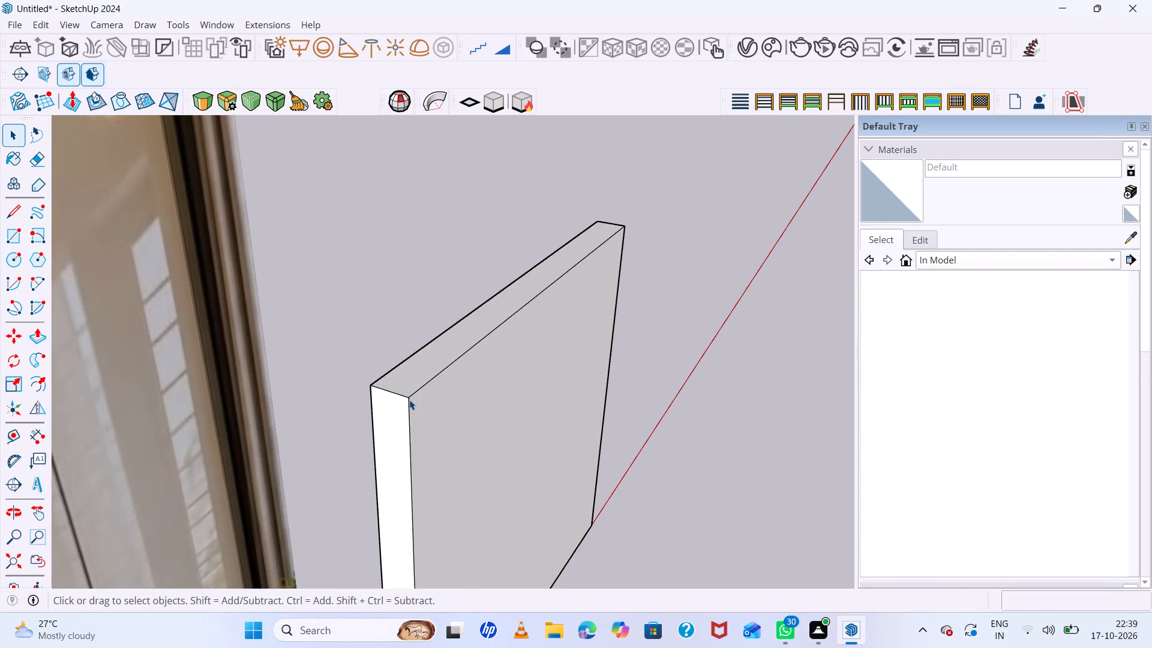
pyautogui.click(409, 400)
pyautogui.scroll(7, 409, 400)
pyautogui.tripleClick(409, 400)
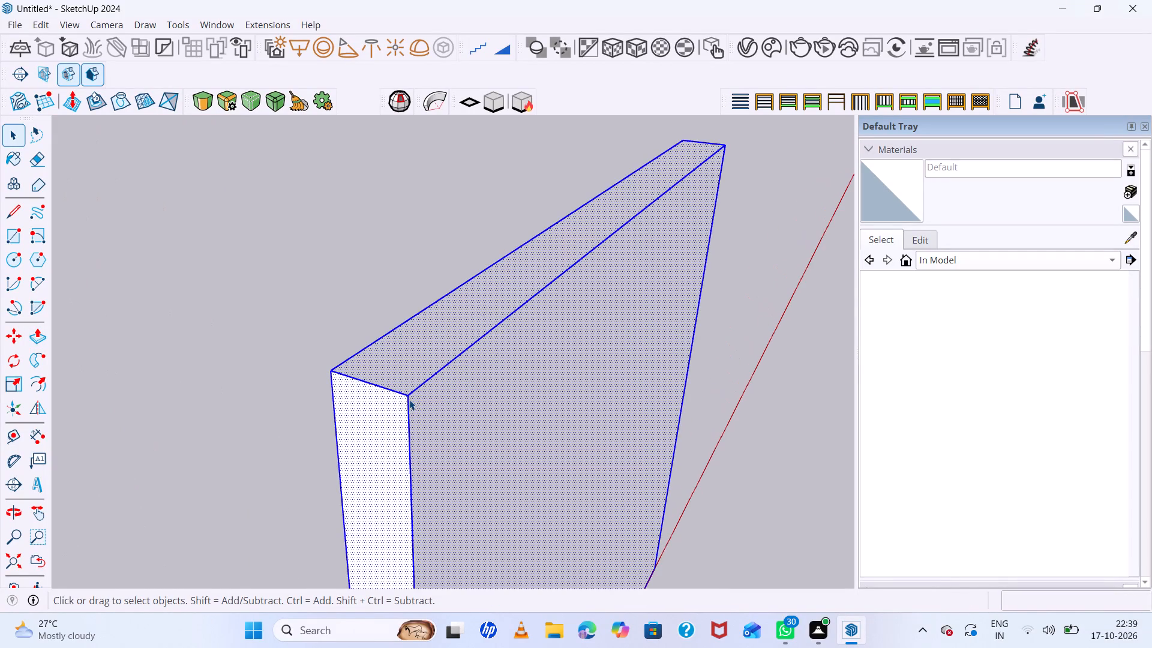
pyautogui.click(409, 400)
pyautogui.scroll(-20, 407, 392)
pyautogui.scroll(-2, 407, 392)
pyautogui.moveTo(546, 422); pyautogui.dragTo(545, 421, button='middle')
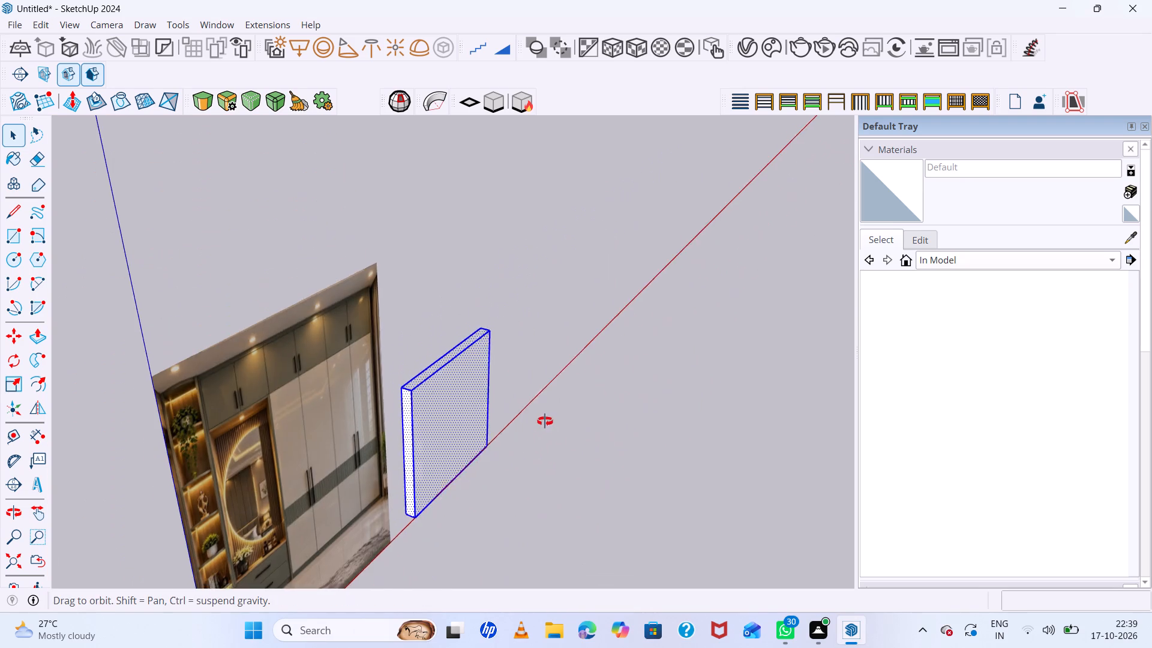
pyautogui.moveTo(545, 421); pyautogui.dragTo(365, 523, button='middle')
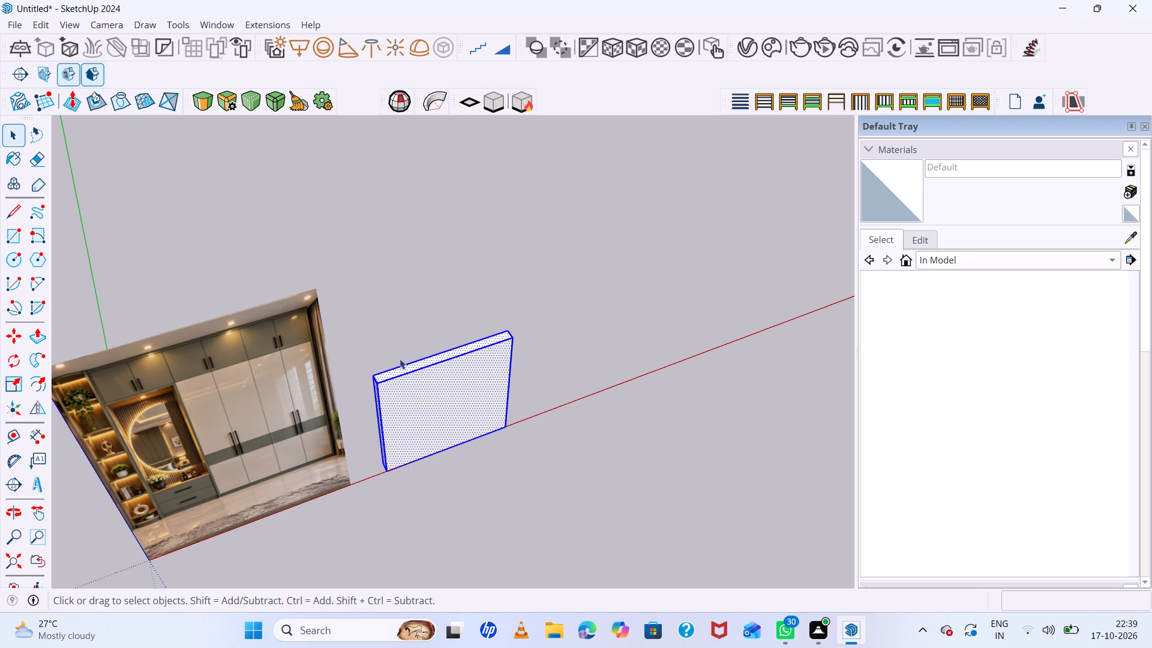
pyautogui.scroll(19, 395, 371)
pyautogui.moveTo(320, 377); pyautogui.dragTo(440, 267, button='middle')
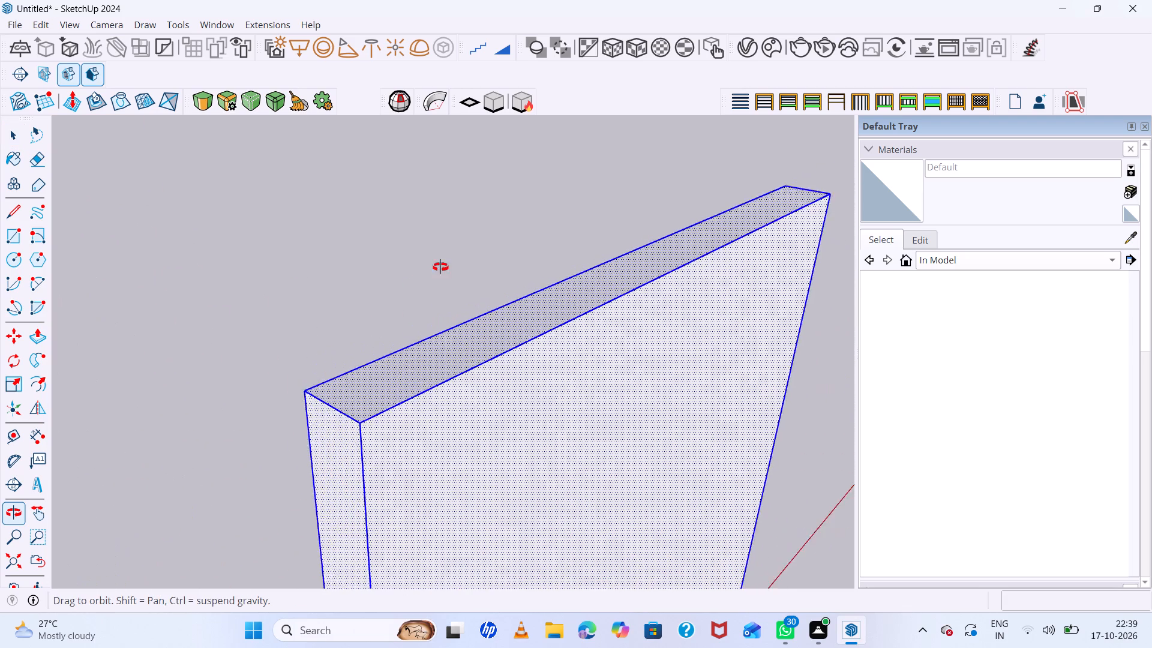
pyautogui.moveTo(440, 267); pyautogui.dragTo(4, 244, button='middle')
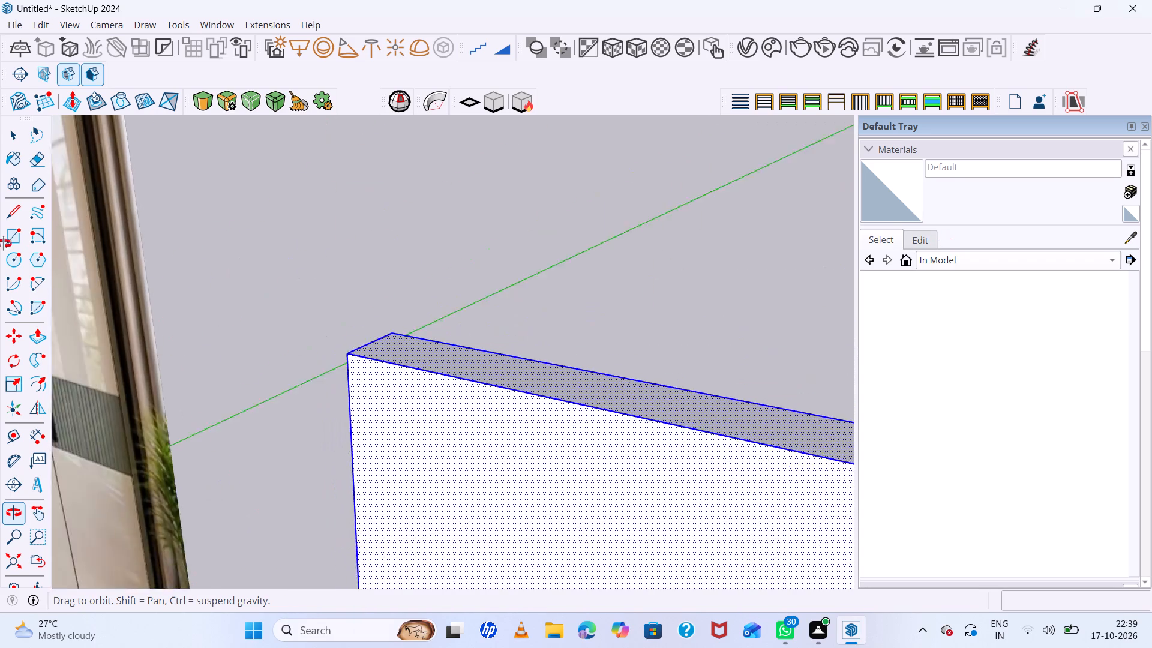
pyautogui.moveTo(4, 244); pyautogui.dragTo(413, 251, button='middle')
pyautogui.middleClick(413, 251)
pyautogui.scroll(-14, 414, 251)
pyautogui.scroll(-7, 418, 248)
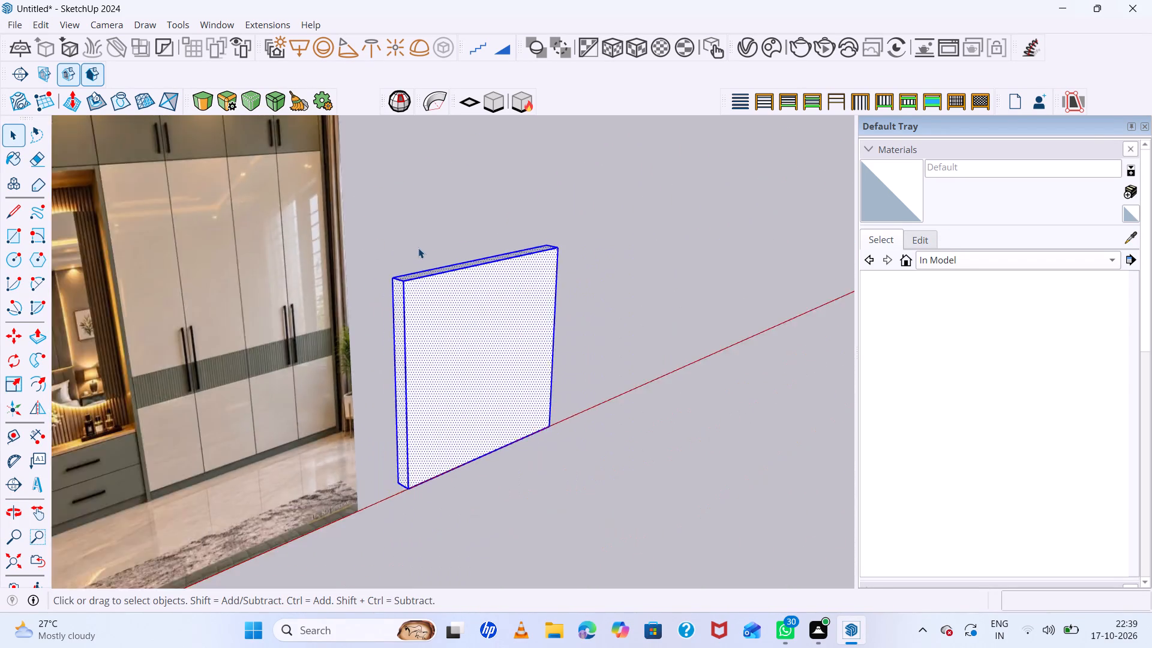
pyautogui.click(566, 239)
pyautogui.moveTo(443, 274); pyautogui.dragTo(271, 237, button='middle')
pyautogui.scroll(5, 352, 306)
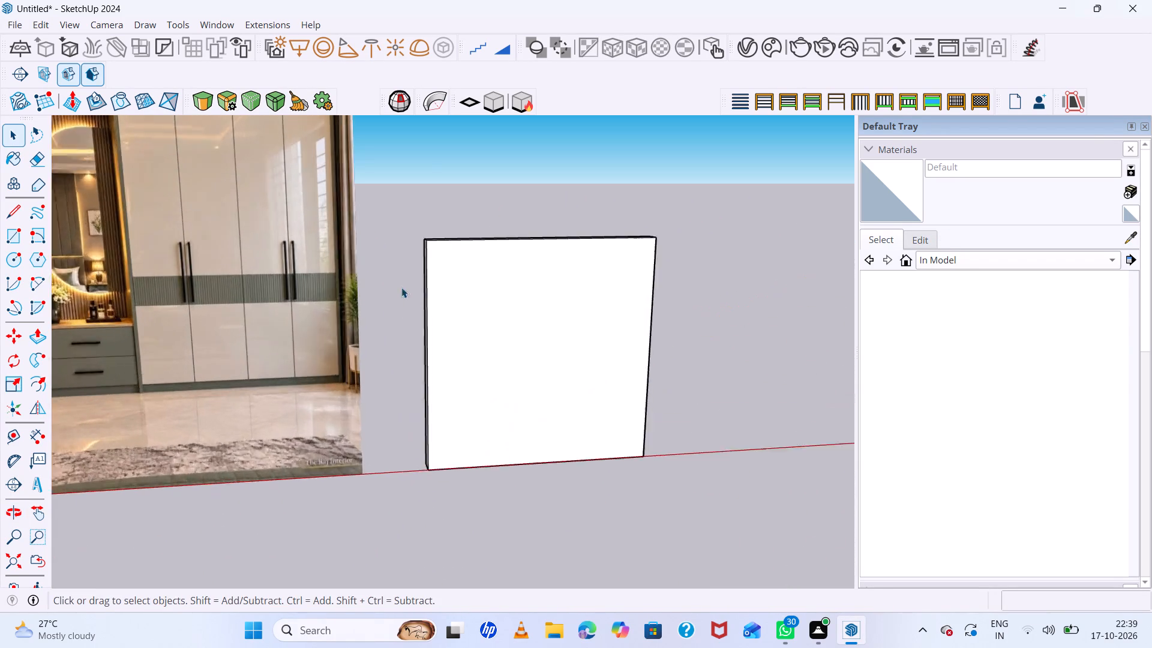
# Examine the panel's top corner nearest the wardrobe image up close, along with its overall shape beside the image.
pyautogui.scroll(1, 401, 287)
pyautogui.moveTo(469, 245); pyautogui.dragTo(533, 440, button='middle')
pyautogui.scroll(8, 471, 302)
pyautogui.scroll(6, 420, 273)
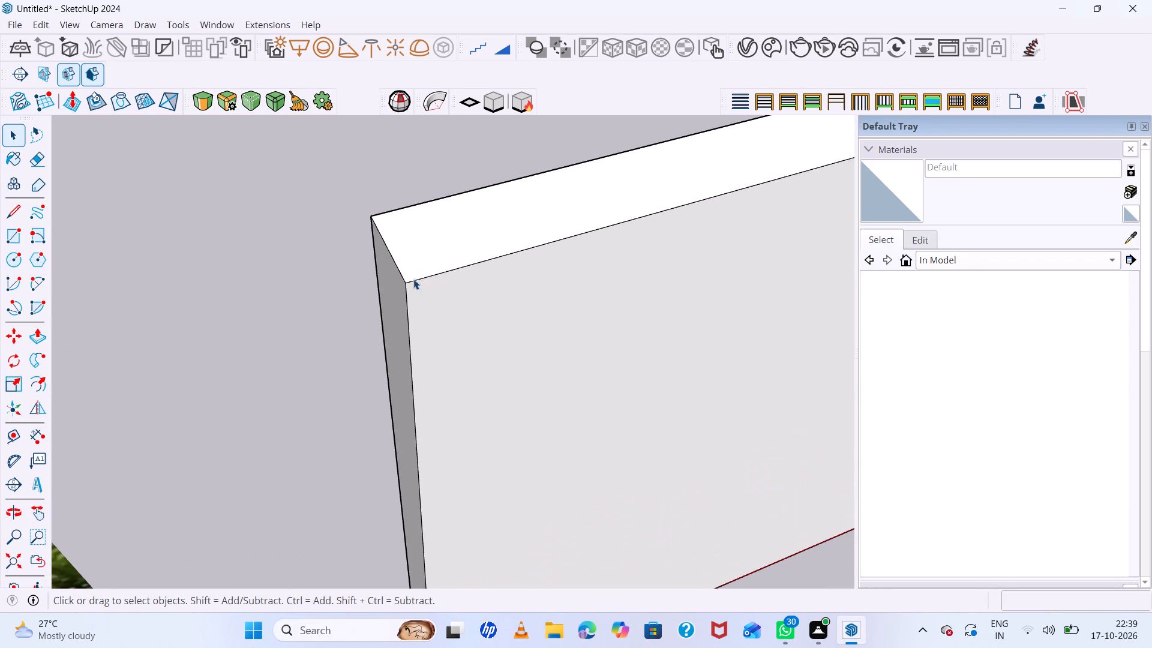
pyautogui.tripleClick(405, 281)
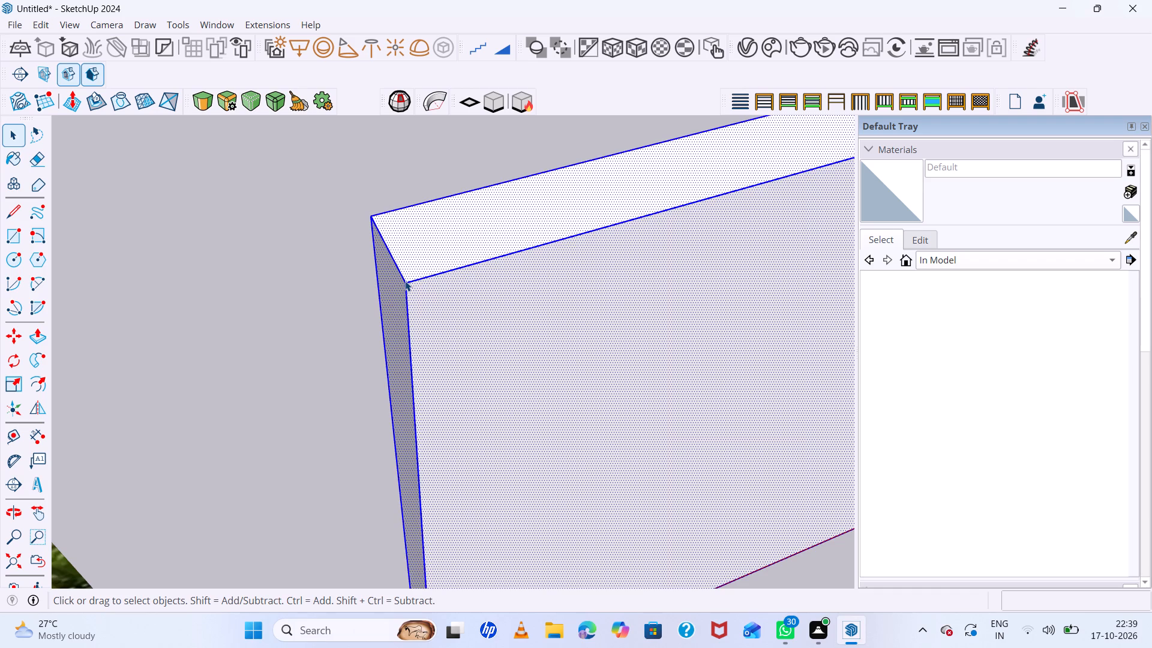
pyautogui.tripleClick(405, 281)
pyautogui.tripleClick(416, 289)
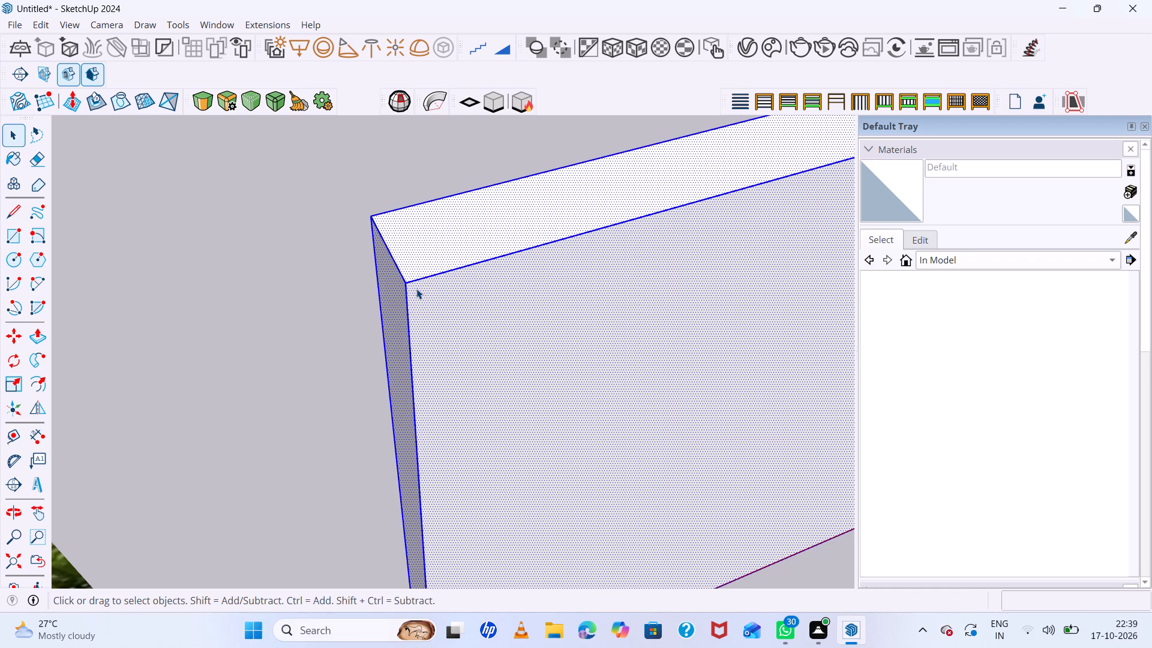
pyautogui.click(416, 289)
pyautogui.doubleClick(416, 289)
pyautogui.click(416, 266)
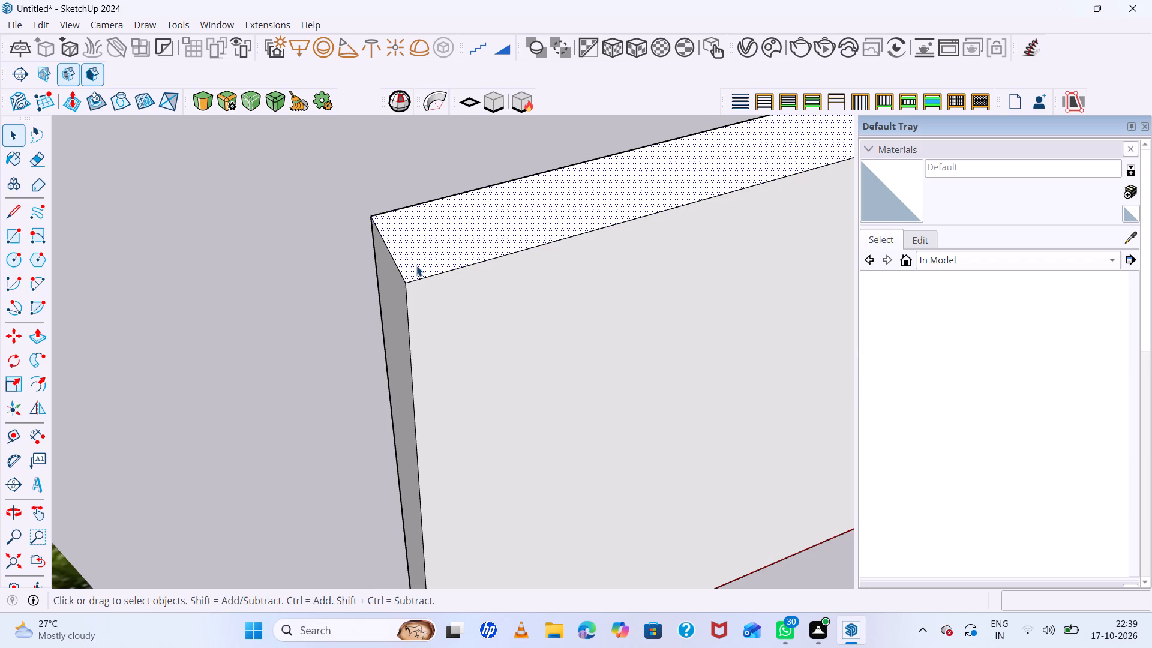
pyautogui.scroll(-6, 380, 278)
pyautogui.scroll(-6, 551, 295)
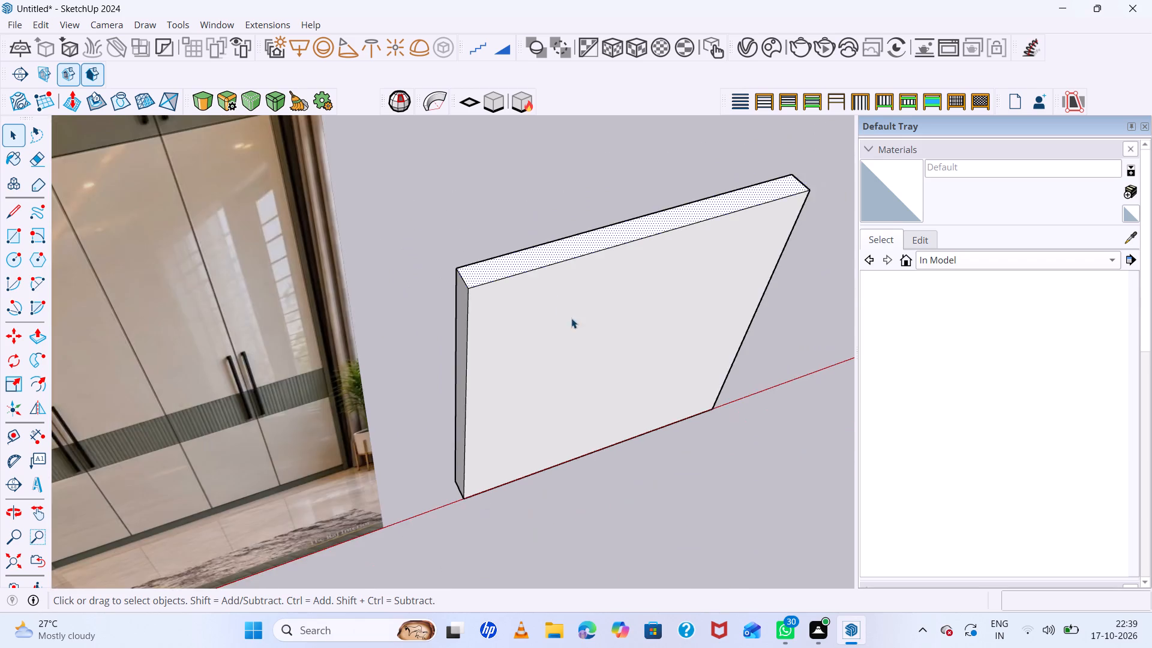
pyautogui.moveTo(572, 318); pyautogui.dragTo(497, 263, button='middle')
pyautogui.scroll(1, 572, 318)
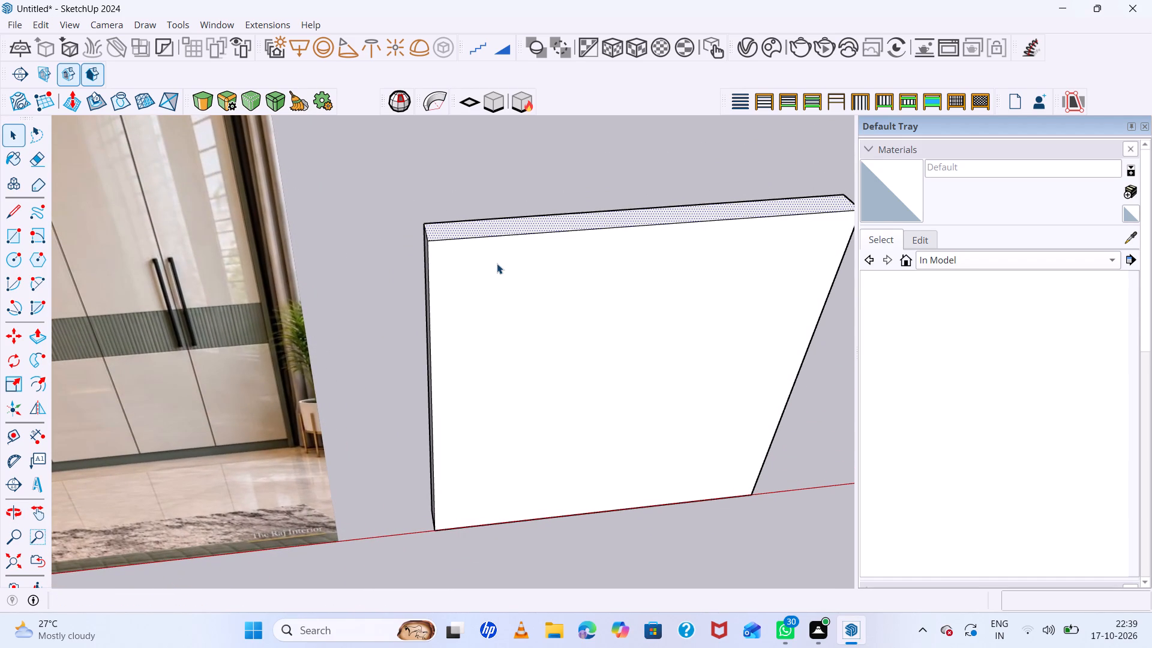
pyautogui.scroll(-12, 497, 263)
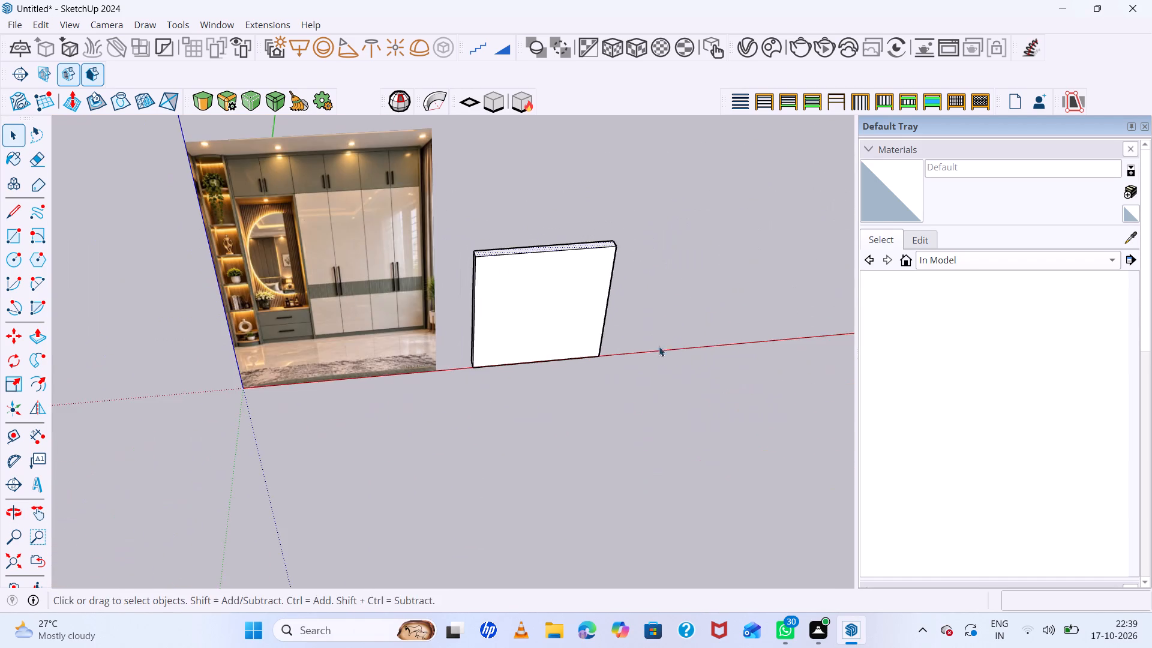
pyautogui.moveTo(669, 328); pyautogui.dragTo(661, 129, button='middle')
pyautogui.scroll(5, 604, 281)
pyautogui.moveTo(606, 300); pyautogui.dragTo(626, 303, button='middle')
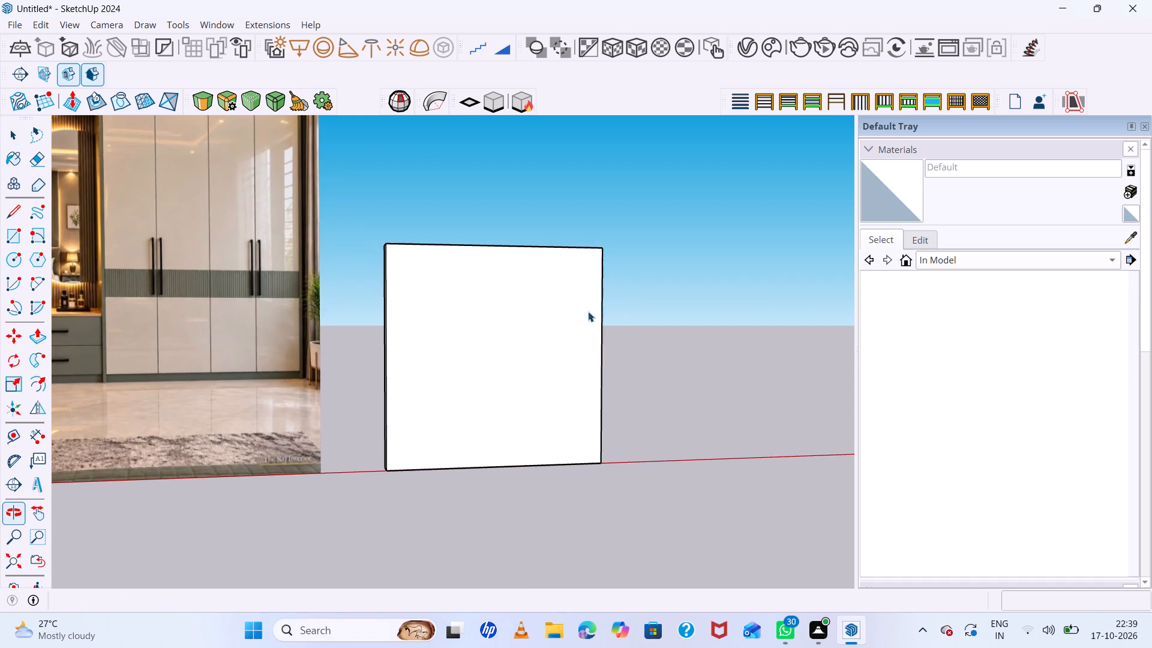
# Select all of the panel's connected faces and edges and make them a group.
pyautogui.scroll(5, 444, 269)
pyautogui.tripleClick(421, 265)
pyautogui.click(420, 265)
pyautogui.rightClick(420, 265)
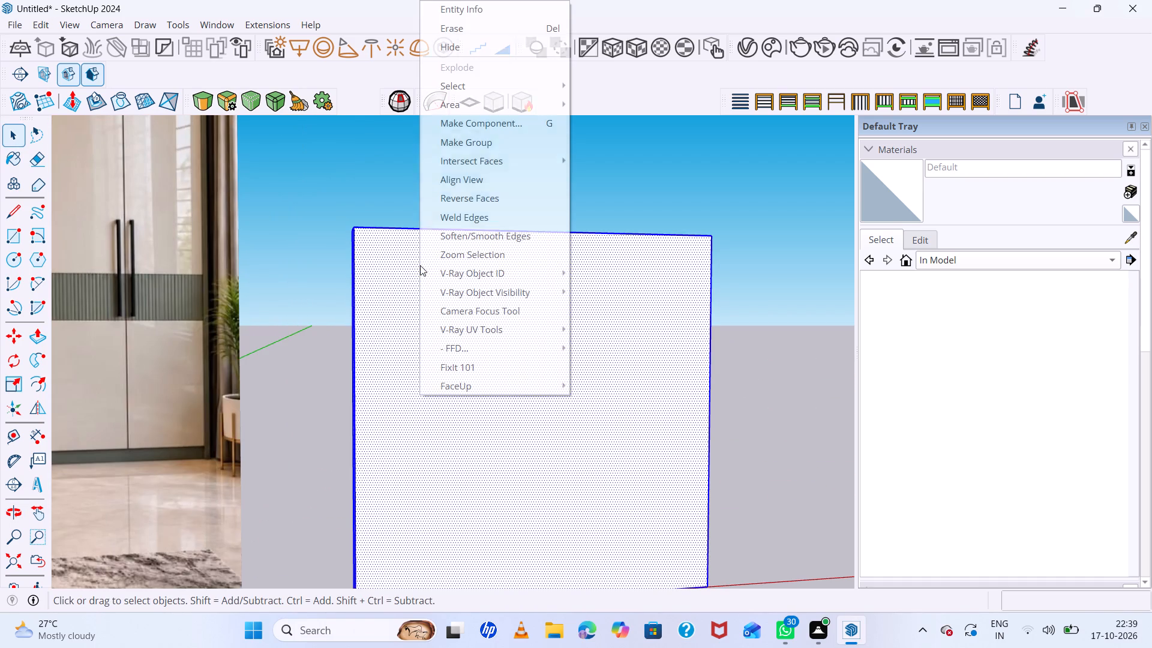
pyautogui.click(483, 145)
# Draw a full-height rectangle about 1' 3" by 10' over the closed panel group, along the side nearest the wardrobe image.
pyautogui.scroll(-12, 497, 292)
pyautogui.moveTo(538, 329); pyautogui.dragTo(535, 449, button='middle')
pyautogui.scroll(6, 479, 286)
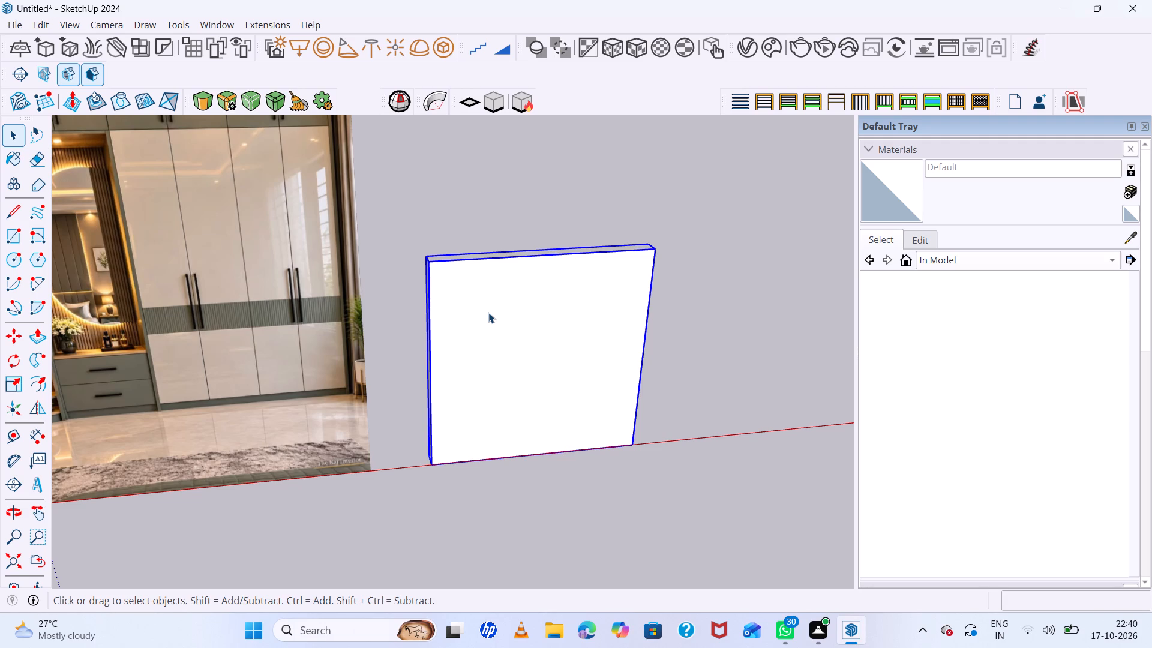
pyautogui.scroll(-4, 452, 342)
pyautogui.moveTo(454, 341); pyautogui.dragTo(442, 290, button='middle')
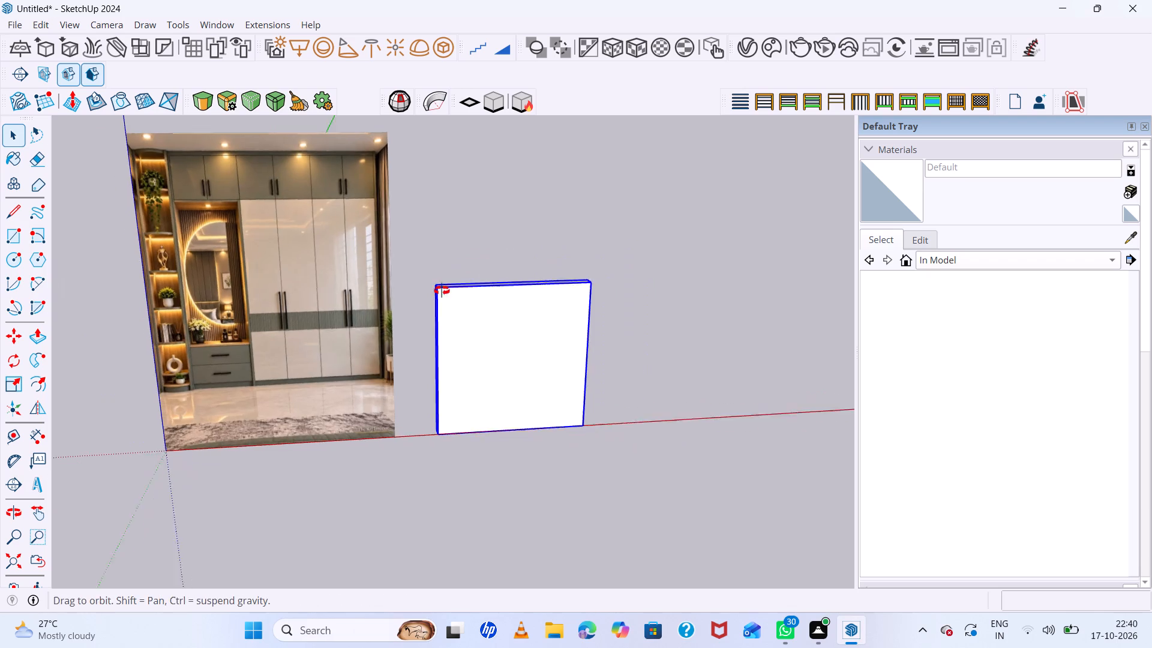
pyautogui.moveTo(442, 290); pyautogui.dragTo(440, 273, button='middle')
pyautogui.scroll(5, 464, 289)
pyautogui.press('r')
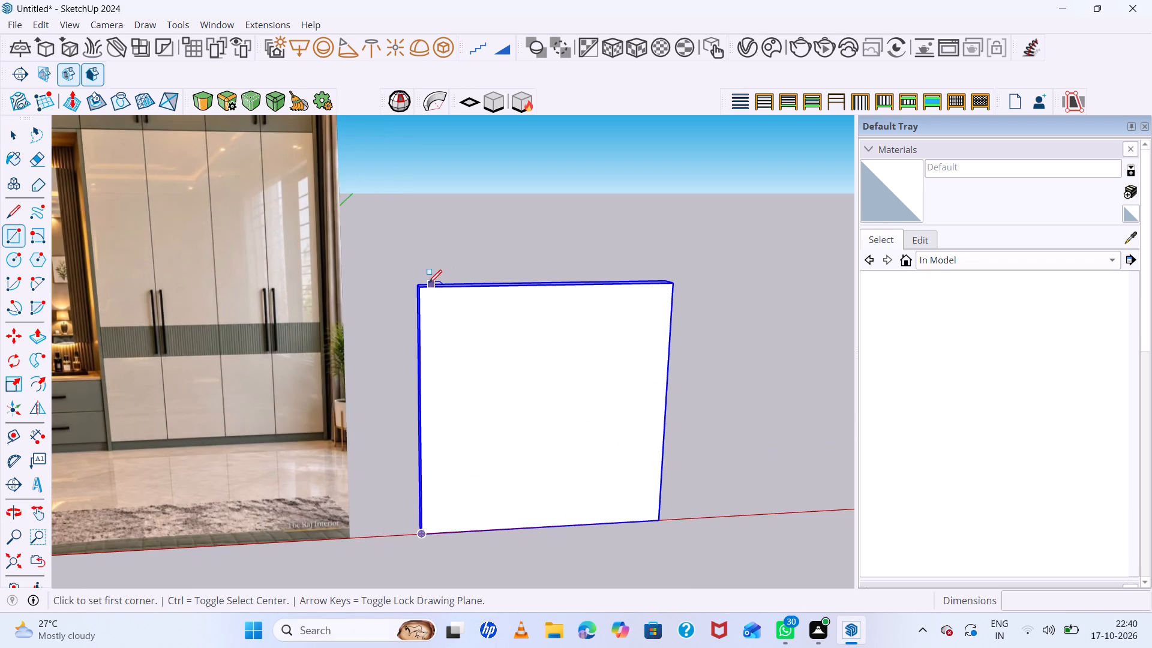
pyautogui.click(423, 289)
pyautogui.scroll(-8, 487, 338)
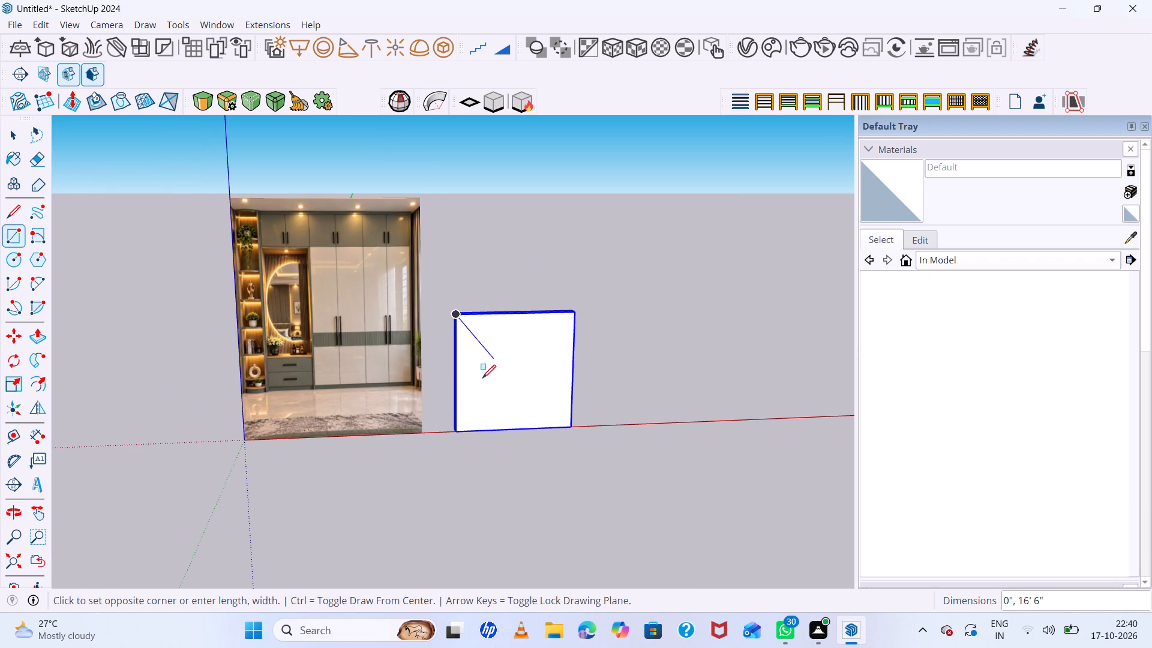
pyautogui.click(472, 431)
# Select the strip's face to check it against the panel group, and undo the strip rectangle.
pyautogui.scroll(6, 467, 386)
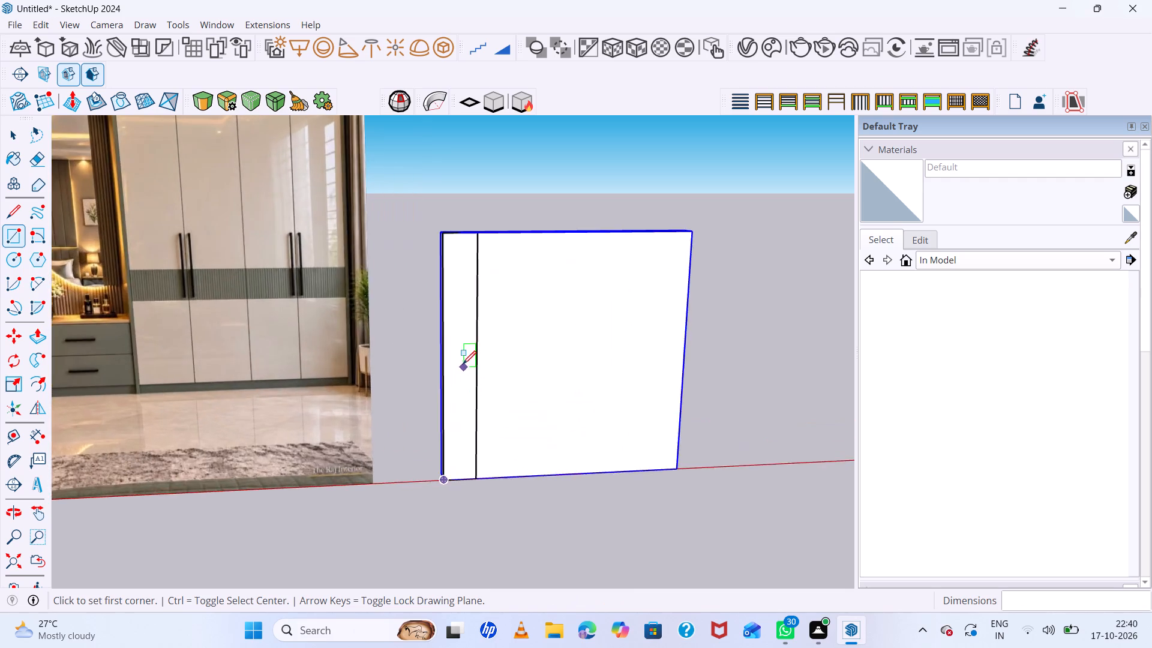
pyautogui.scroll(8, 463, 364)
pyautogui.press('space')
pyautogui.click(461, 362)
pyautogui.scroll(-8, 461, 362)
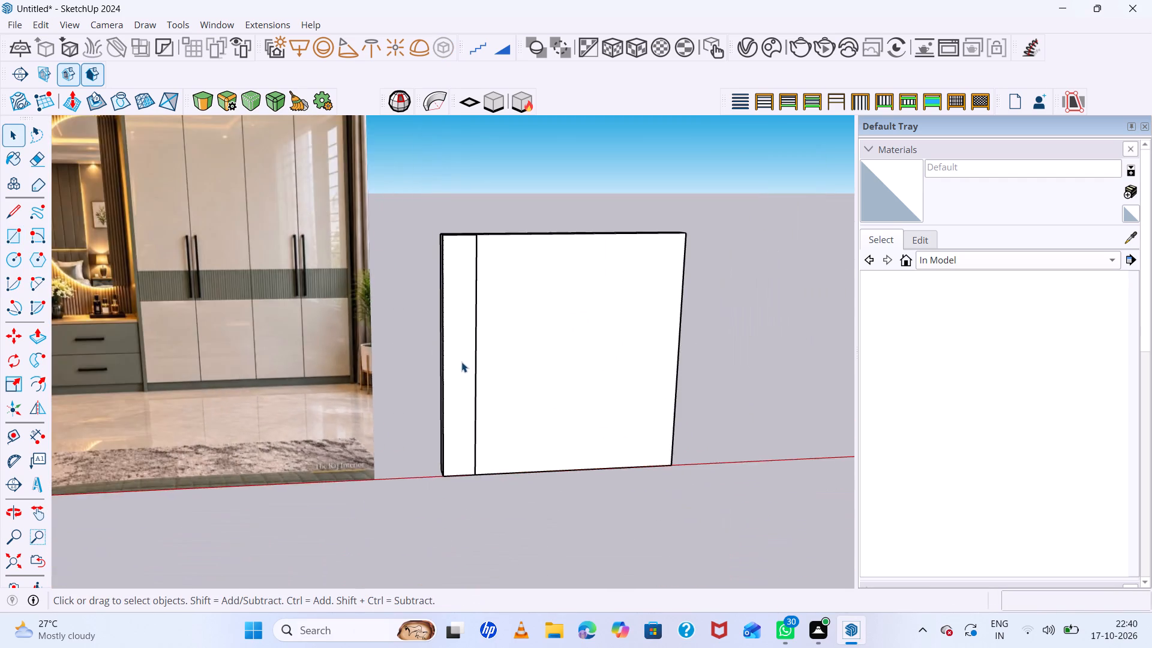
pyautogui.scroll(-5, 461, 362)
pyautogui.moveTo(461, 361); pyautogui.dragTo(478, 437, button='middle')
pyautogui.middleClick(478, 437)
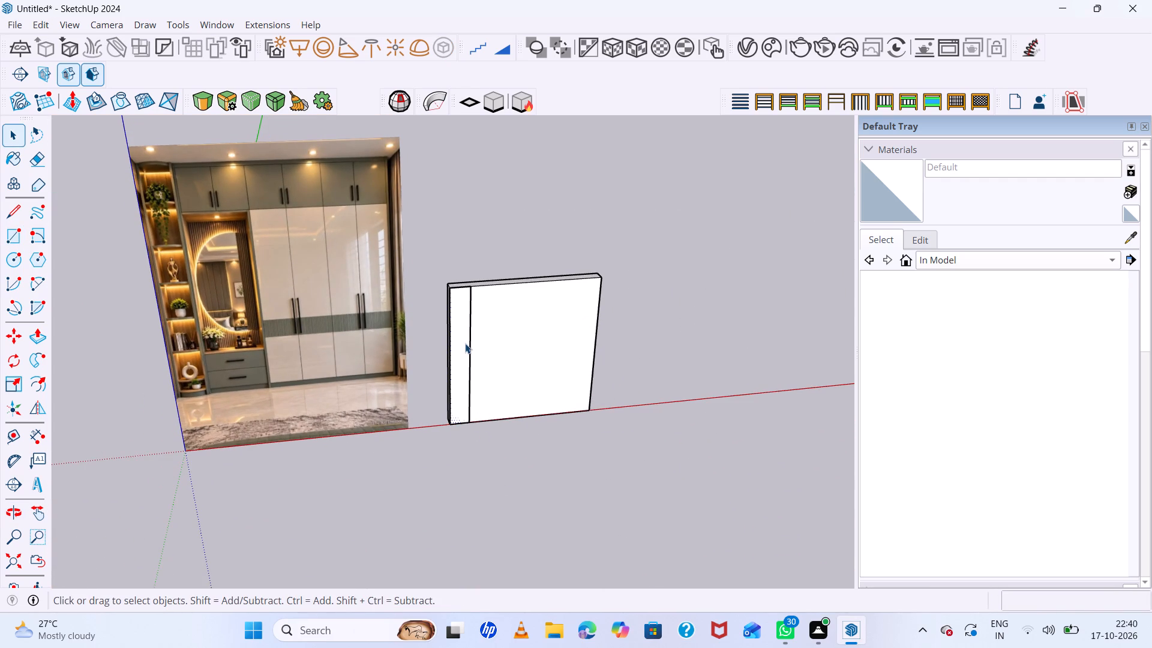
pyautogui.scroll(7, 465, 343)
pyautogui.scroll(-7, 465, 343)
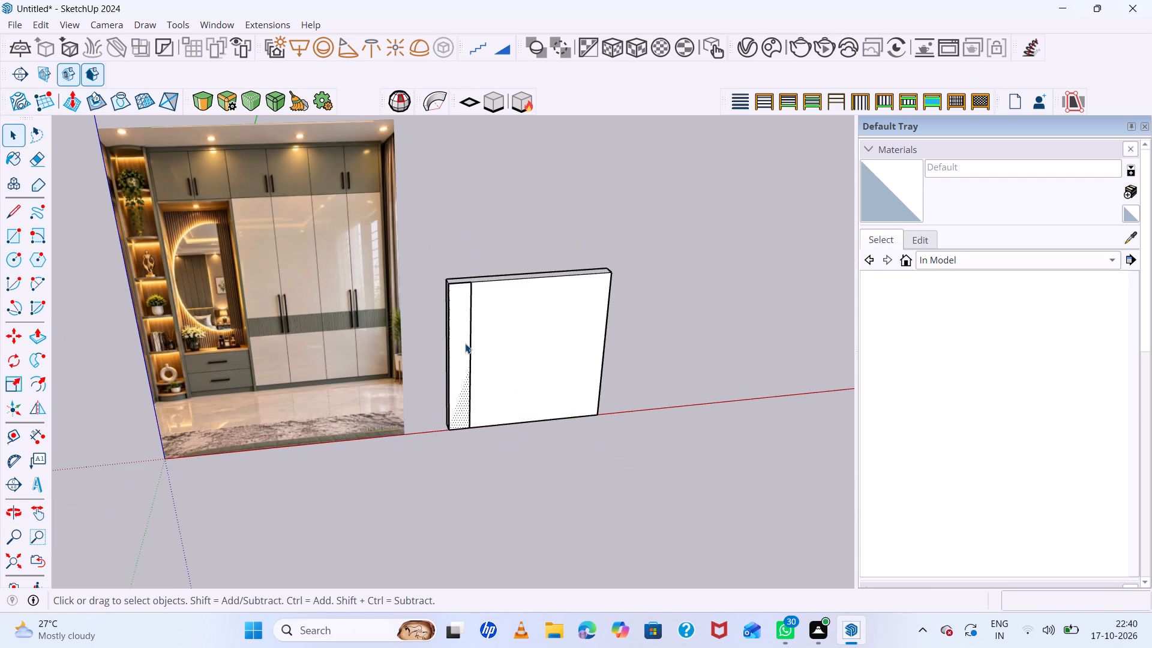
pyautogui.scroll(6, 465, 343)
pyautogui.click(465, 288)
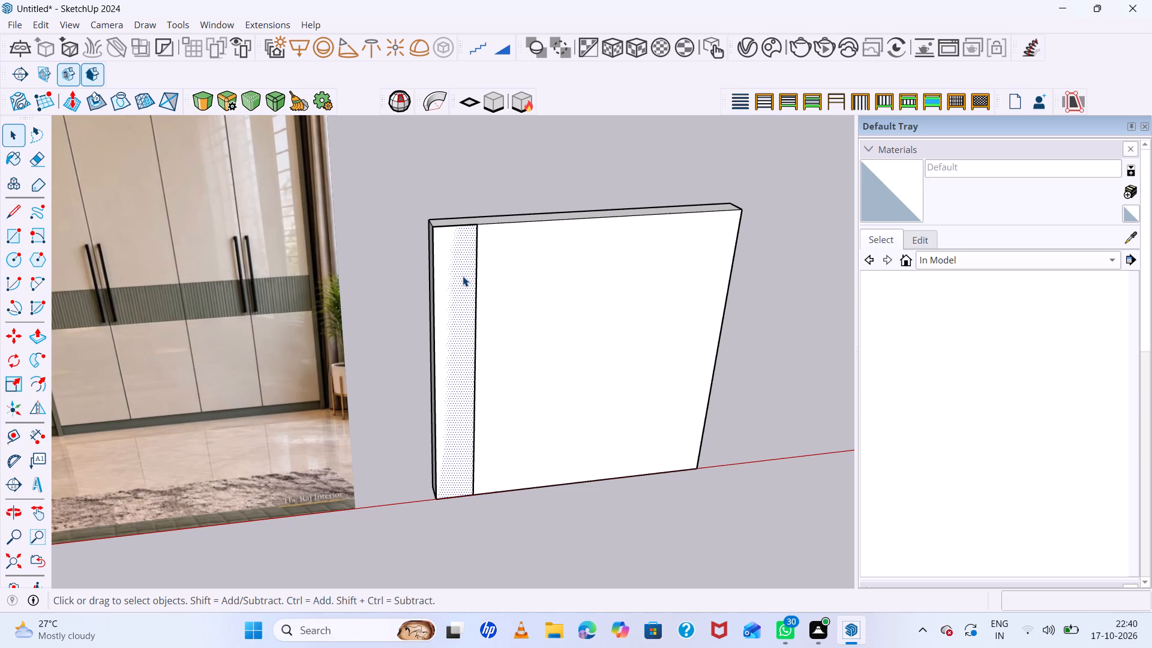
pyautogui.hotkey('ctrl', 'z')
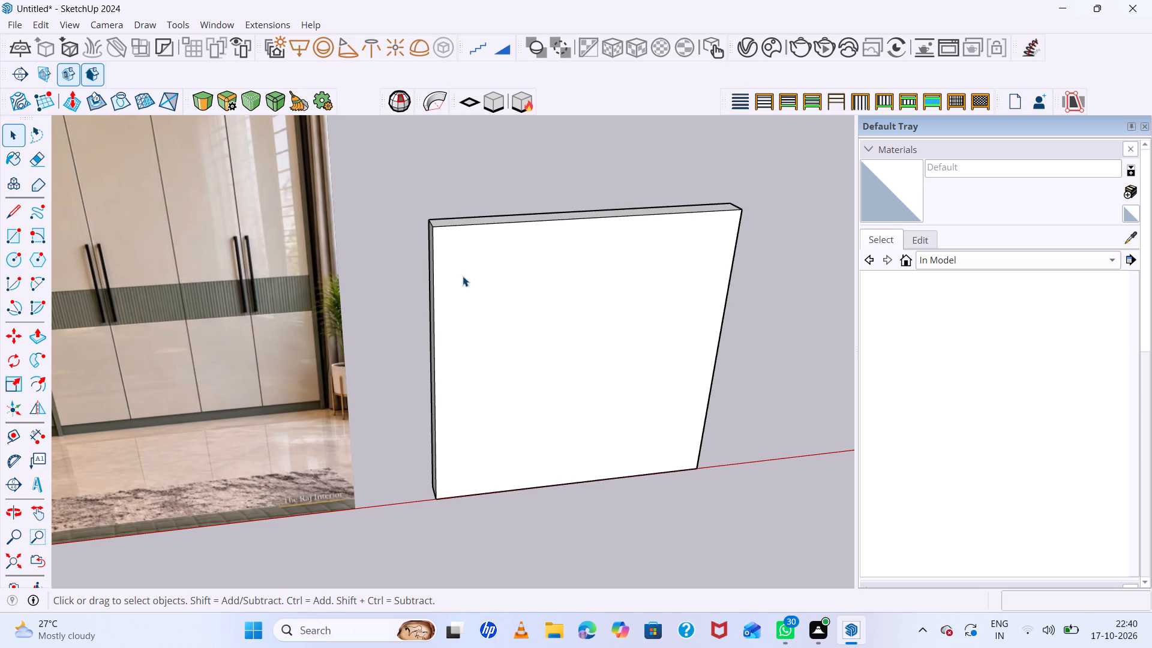
# Inside the panel group, draw a full-height rectangle about 1' 6" by 10' on the front face, along the side nearest the wardrobe image.
pyautogui.tripleClick(544, 302)
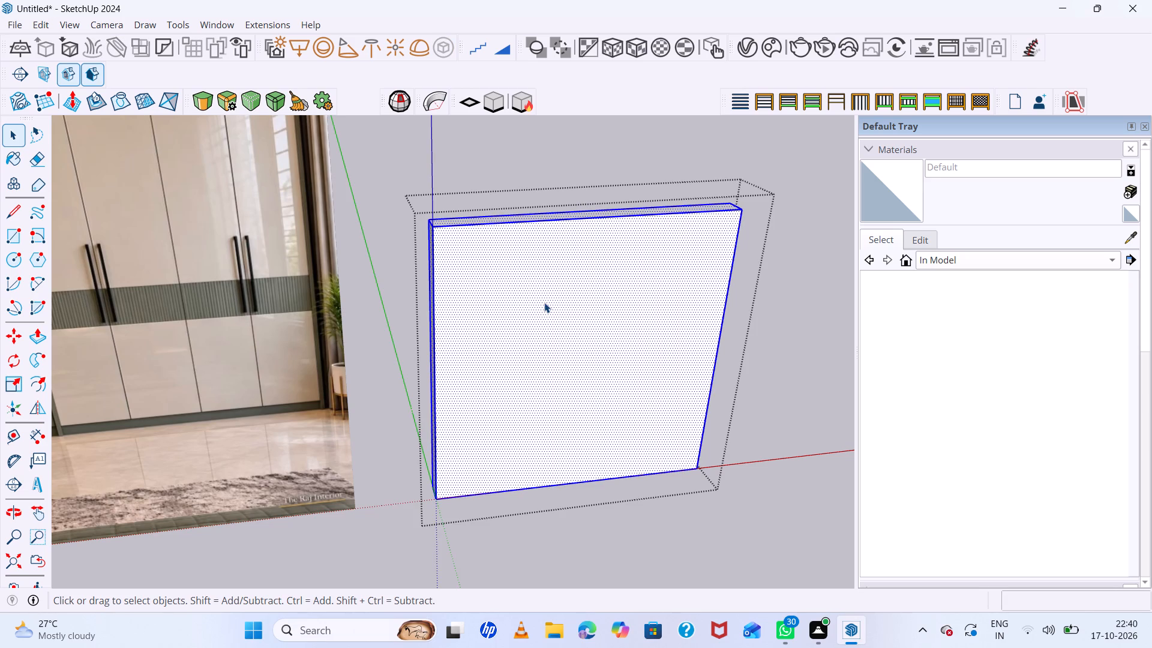
pyautogui.click(544, 302)
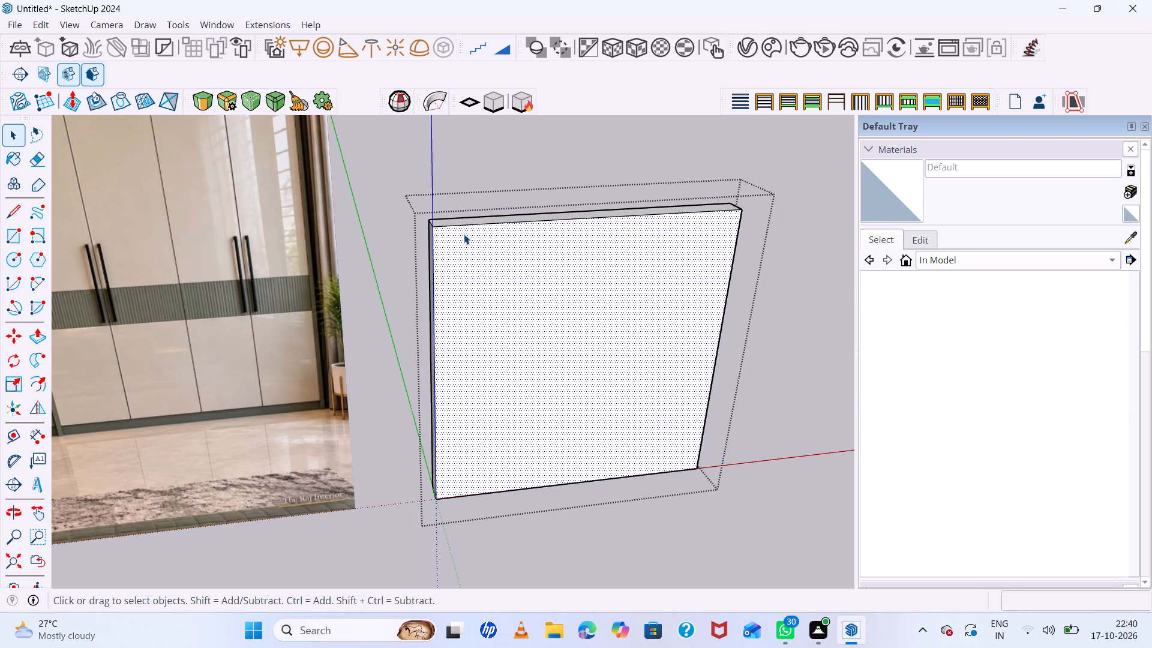
pyautogui.press('r')
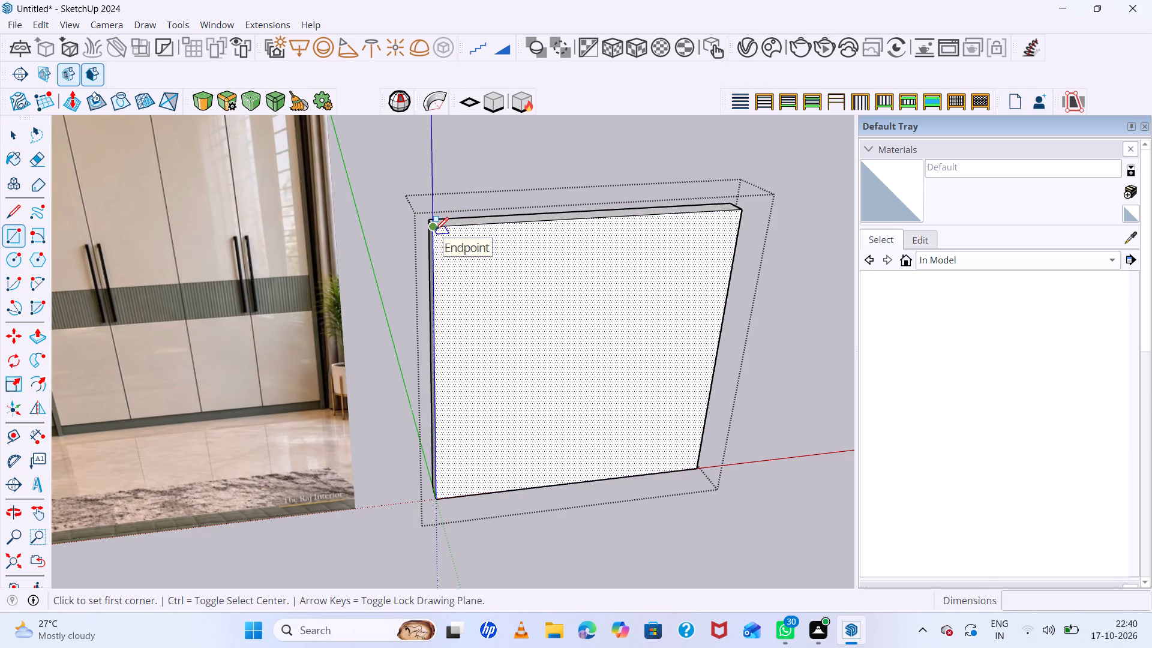
pyautogui.click(435, 230)
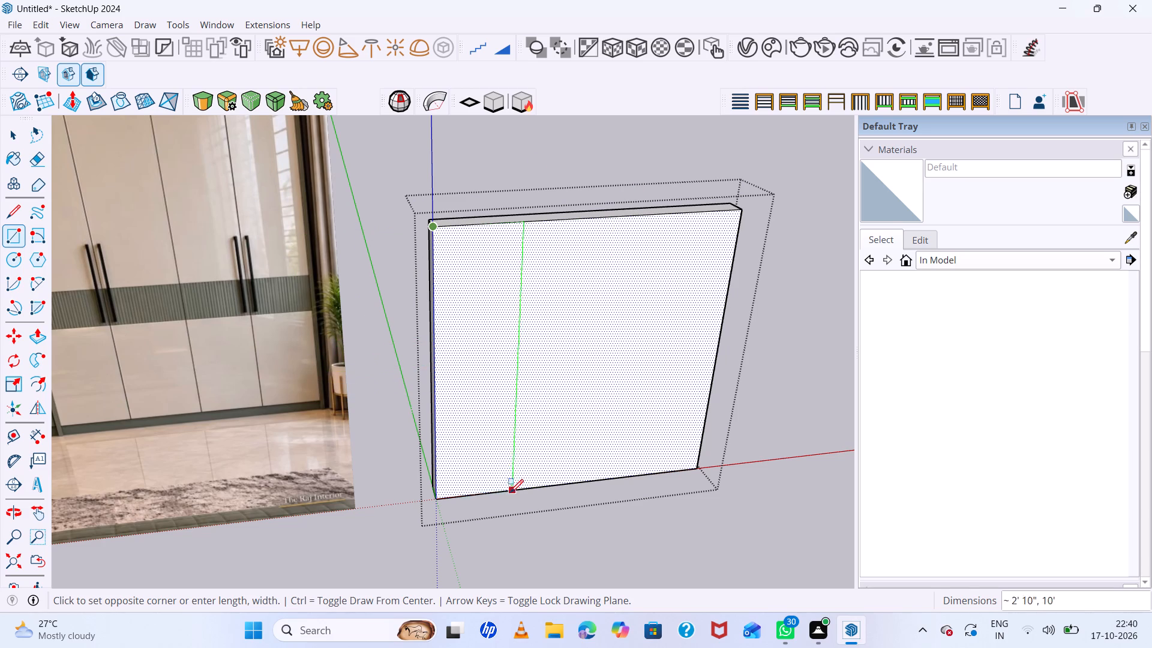
pyautogui.click(478, 497)
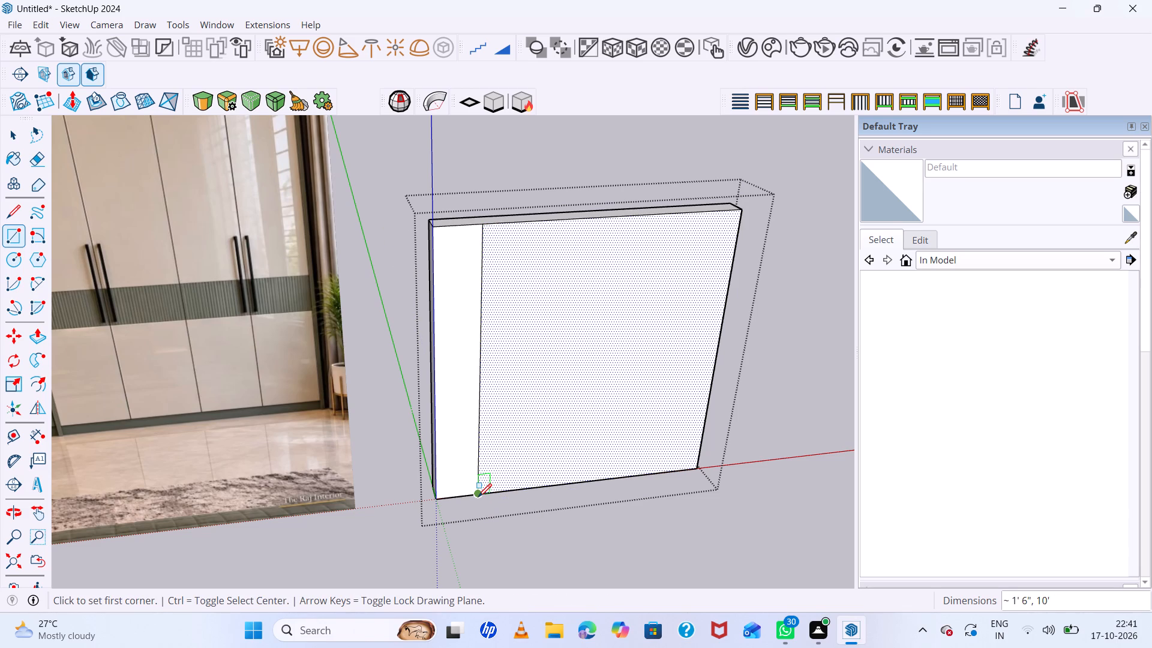
pyautogui.press(',')
pyautogui.press('space')
pyautogui.press('space')
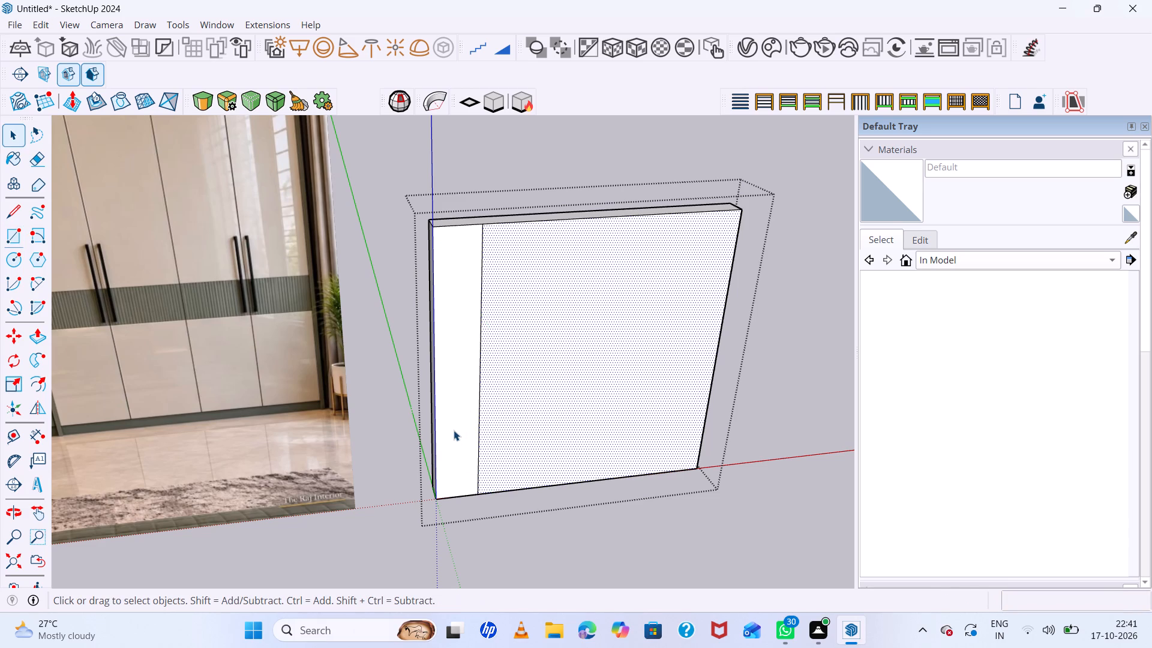
# Offset the narrow vertical strip's outline inward by 1" to form a frame border for the side shelves.
pyautogui.click(454, 430)
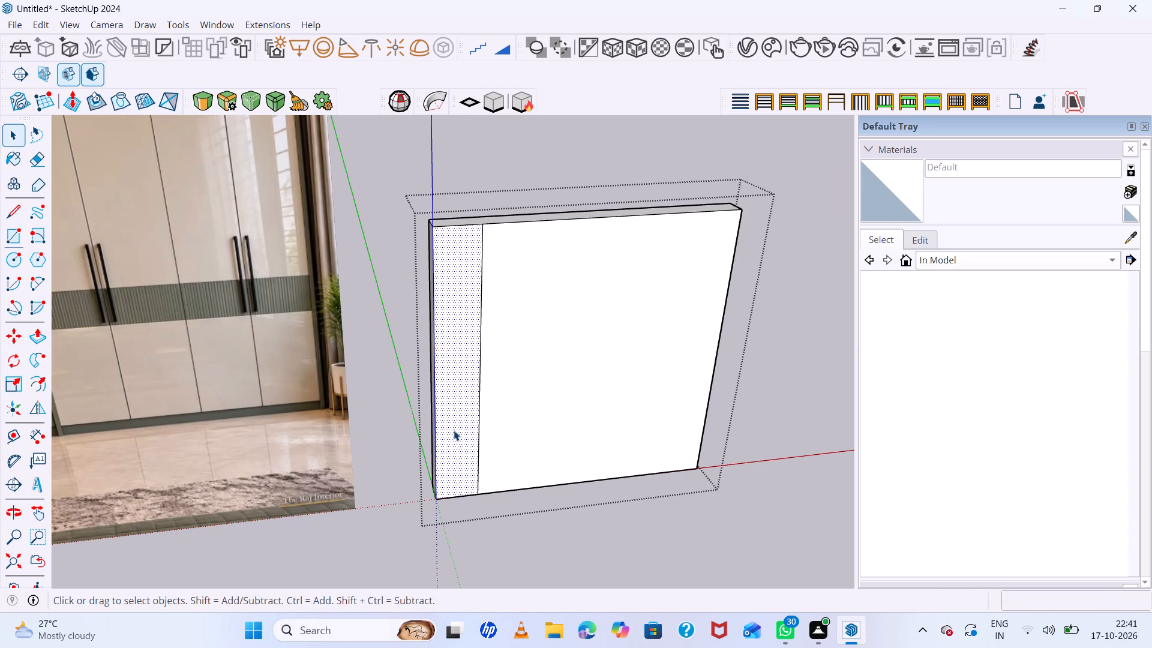
pyautogui.press('f')
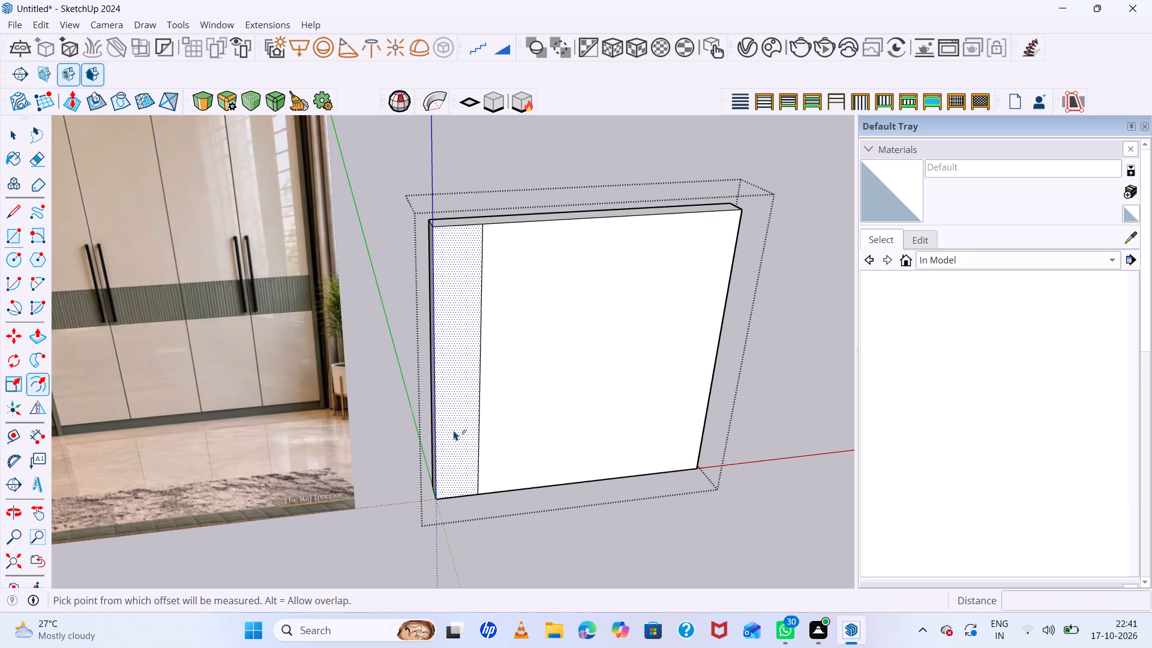
pyautogui.click(443, 356)
pyautogui.scroll(7, 445, 358)
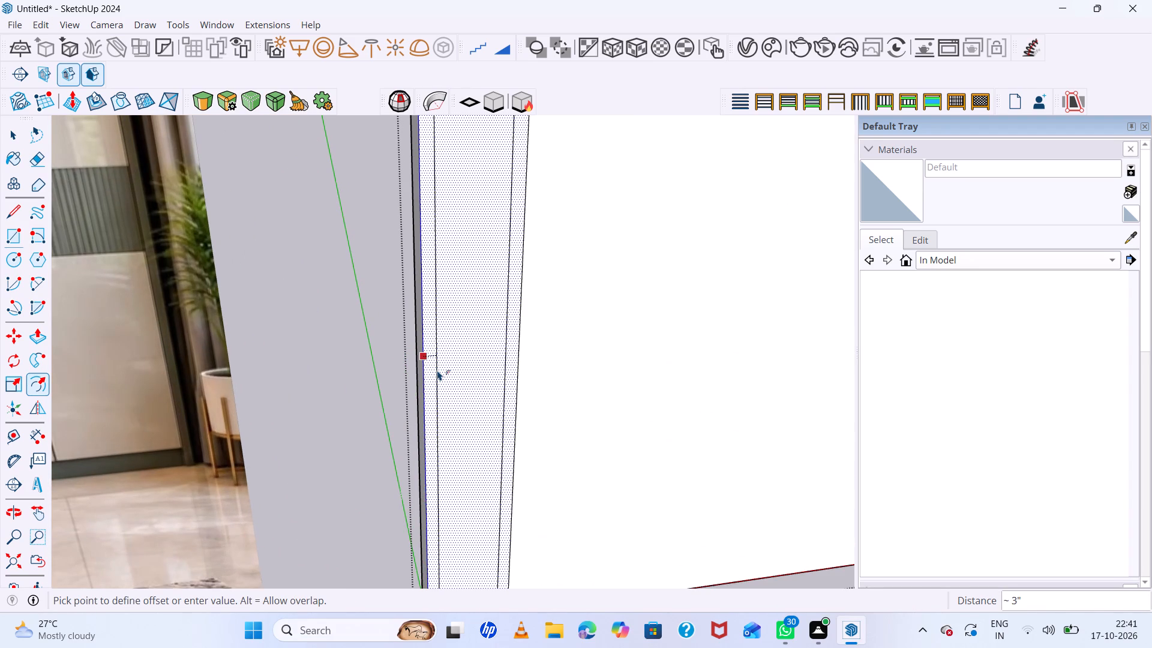
pyautogui.press('1')
pyautogui.press('Return')
pyautogui.scroll(-6, 438, 373)
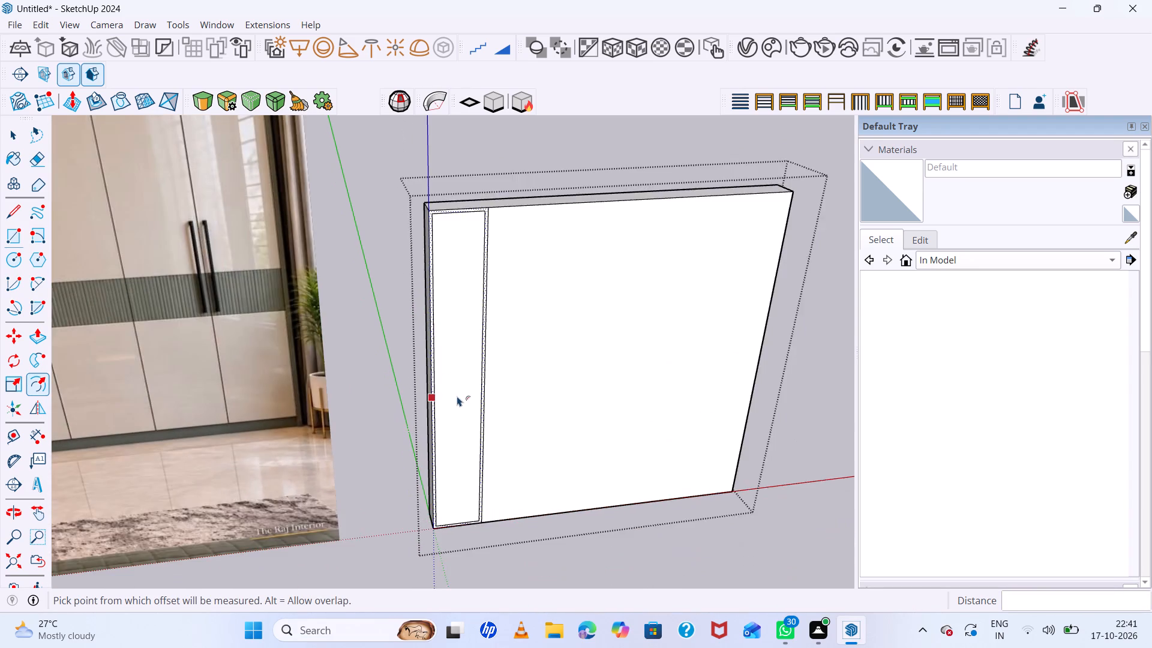
pyautogui.scroll(-6, 457, 396)
pyautogui.write('n')
pyautogui.press('space')
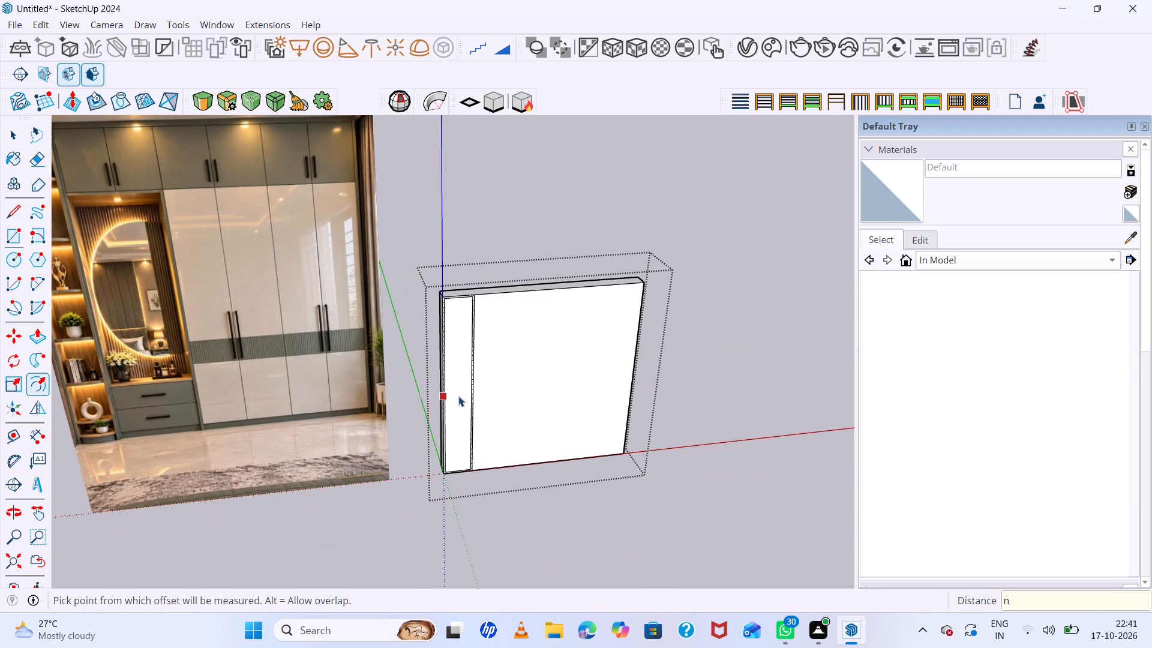
pyautogui.press('space')
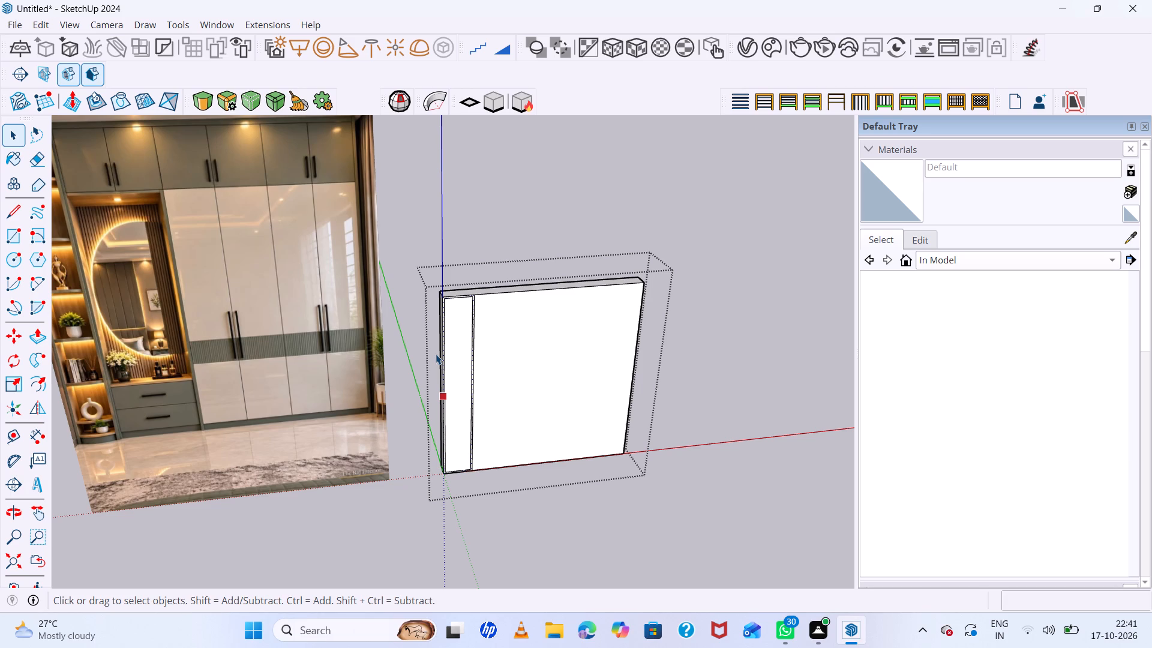
pyautogui.moveTo(514, 372); pyautogui.dragTo(601, 406, button='middle')
pyautogui.middleClick(601, 406)
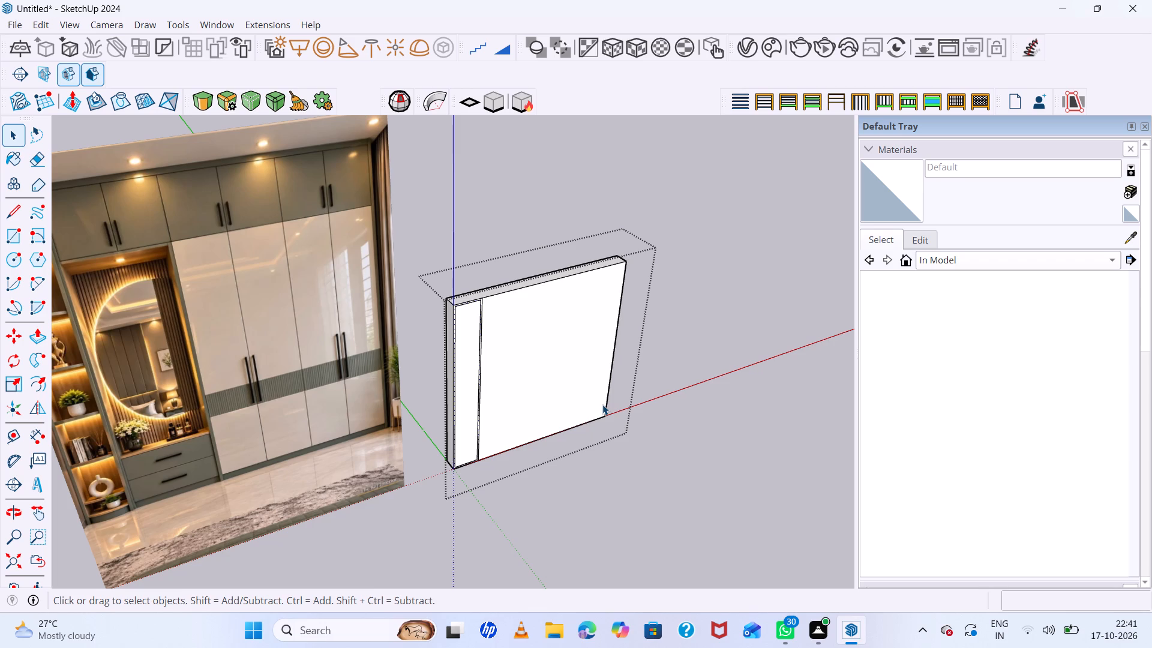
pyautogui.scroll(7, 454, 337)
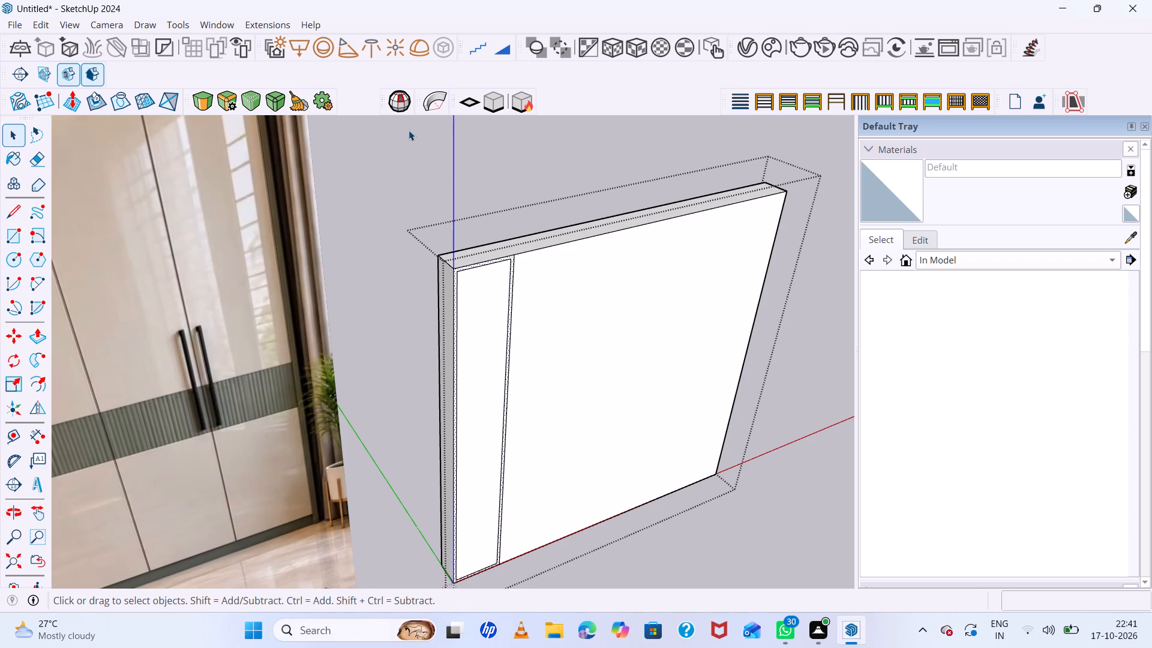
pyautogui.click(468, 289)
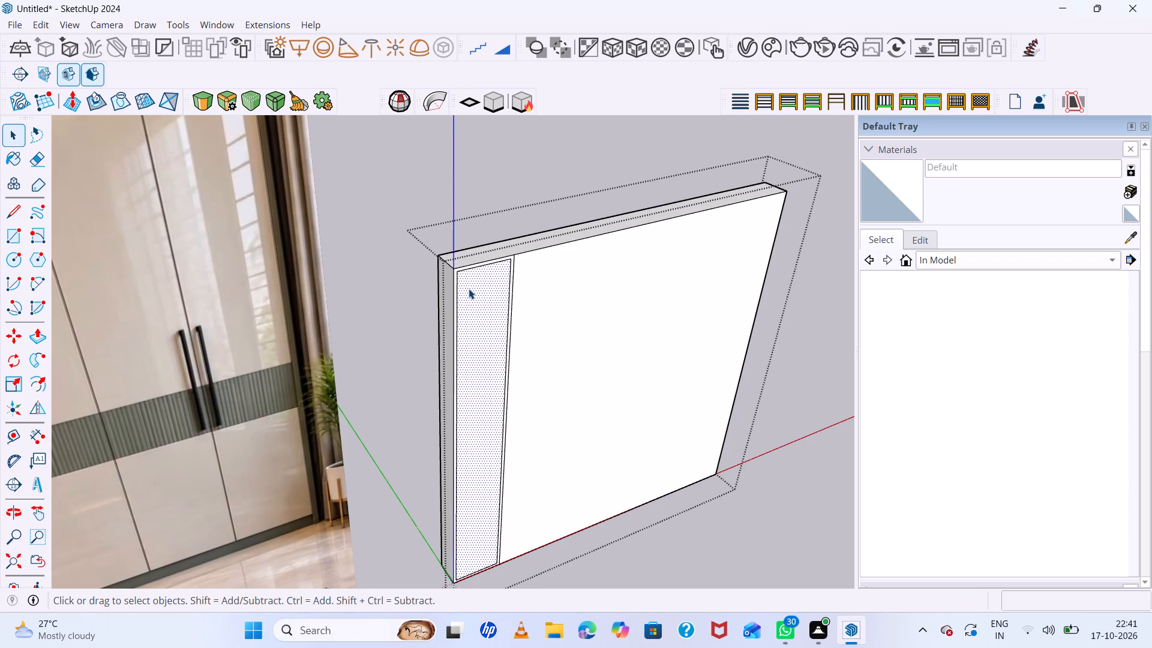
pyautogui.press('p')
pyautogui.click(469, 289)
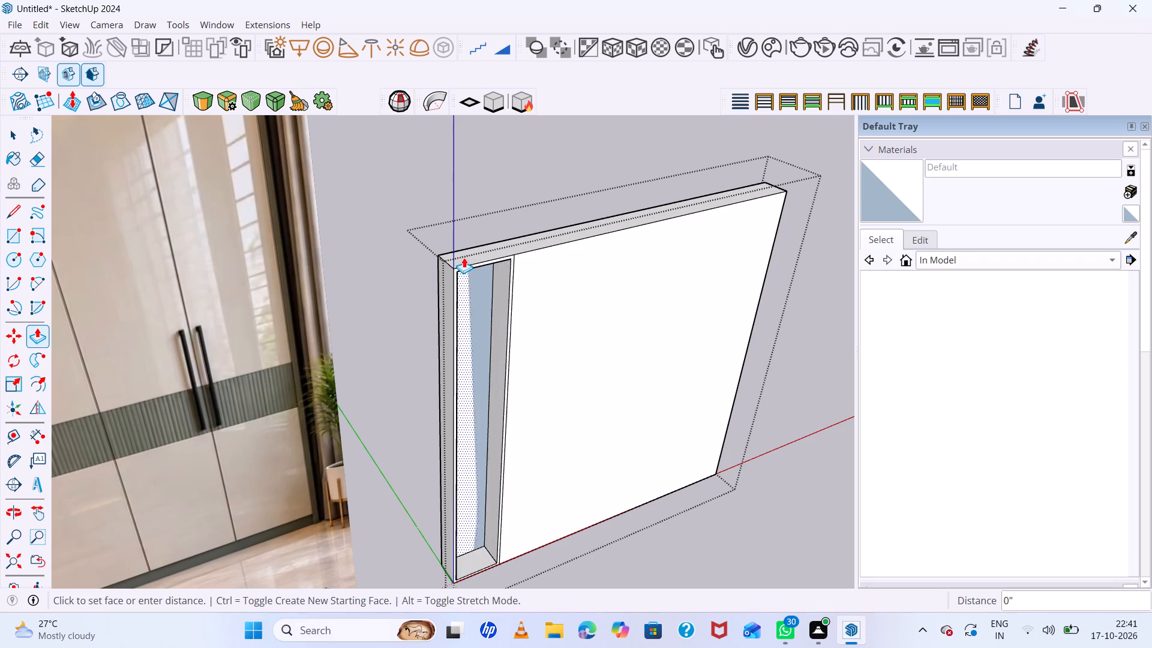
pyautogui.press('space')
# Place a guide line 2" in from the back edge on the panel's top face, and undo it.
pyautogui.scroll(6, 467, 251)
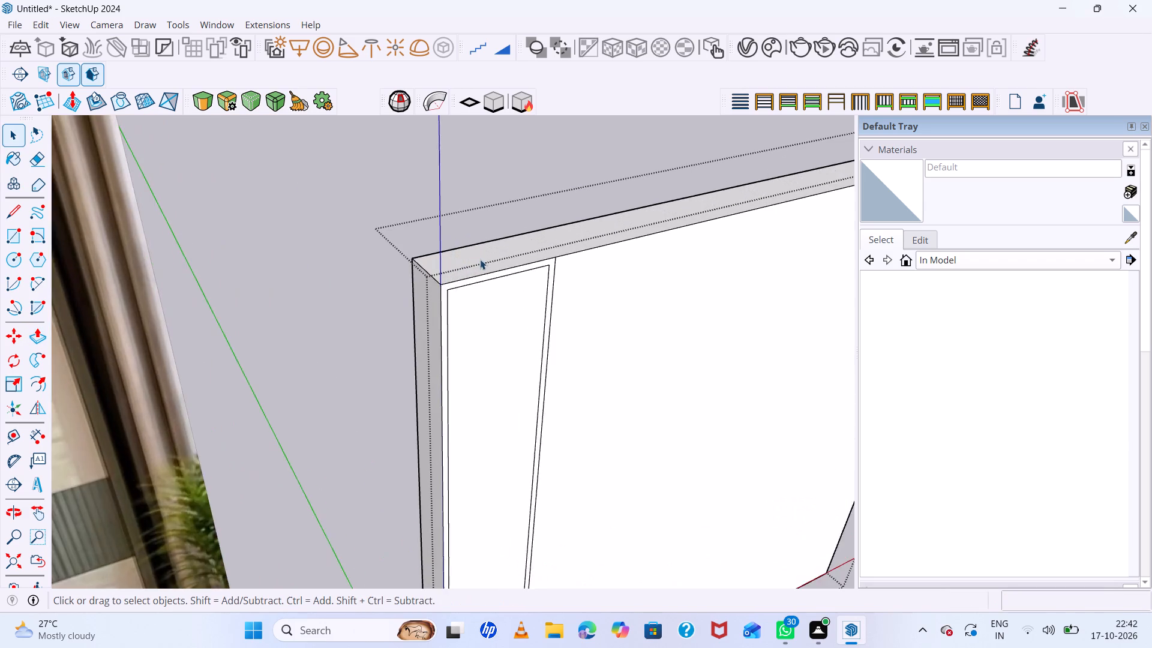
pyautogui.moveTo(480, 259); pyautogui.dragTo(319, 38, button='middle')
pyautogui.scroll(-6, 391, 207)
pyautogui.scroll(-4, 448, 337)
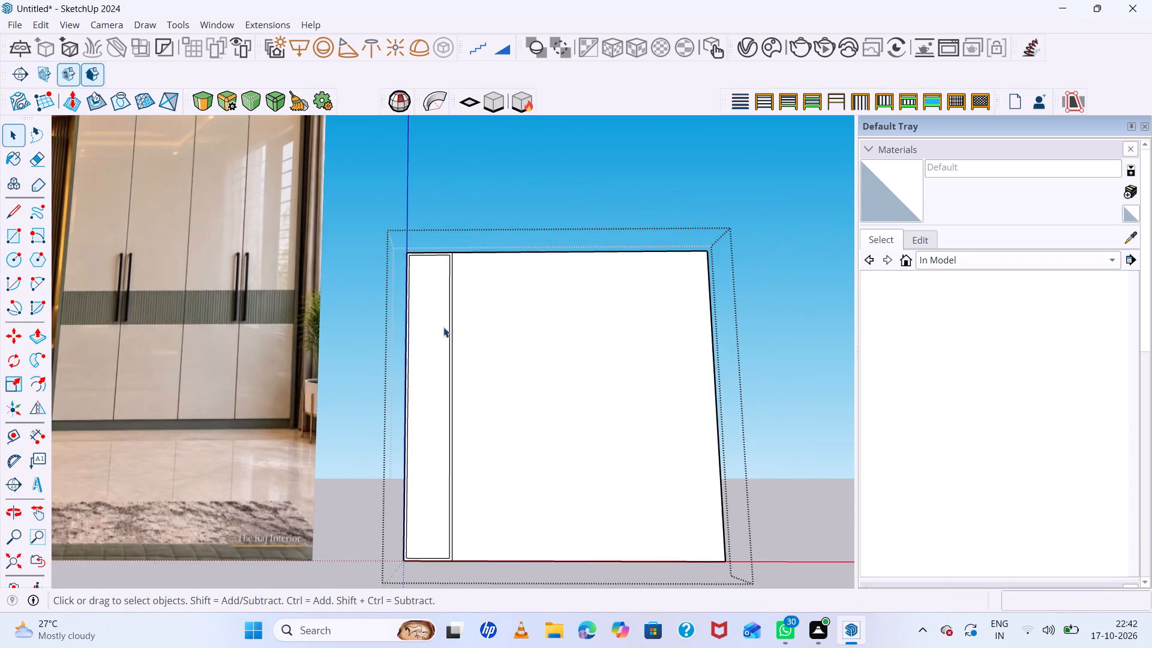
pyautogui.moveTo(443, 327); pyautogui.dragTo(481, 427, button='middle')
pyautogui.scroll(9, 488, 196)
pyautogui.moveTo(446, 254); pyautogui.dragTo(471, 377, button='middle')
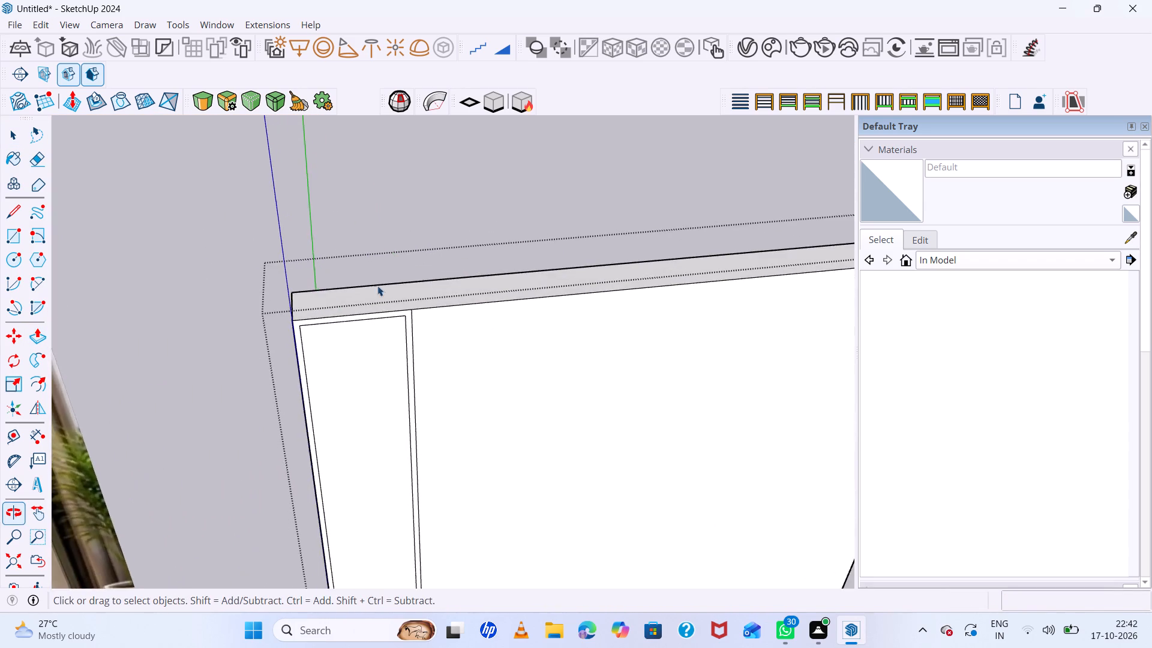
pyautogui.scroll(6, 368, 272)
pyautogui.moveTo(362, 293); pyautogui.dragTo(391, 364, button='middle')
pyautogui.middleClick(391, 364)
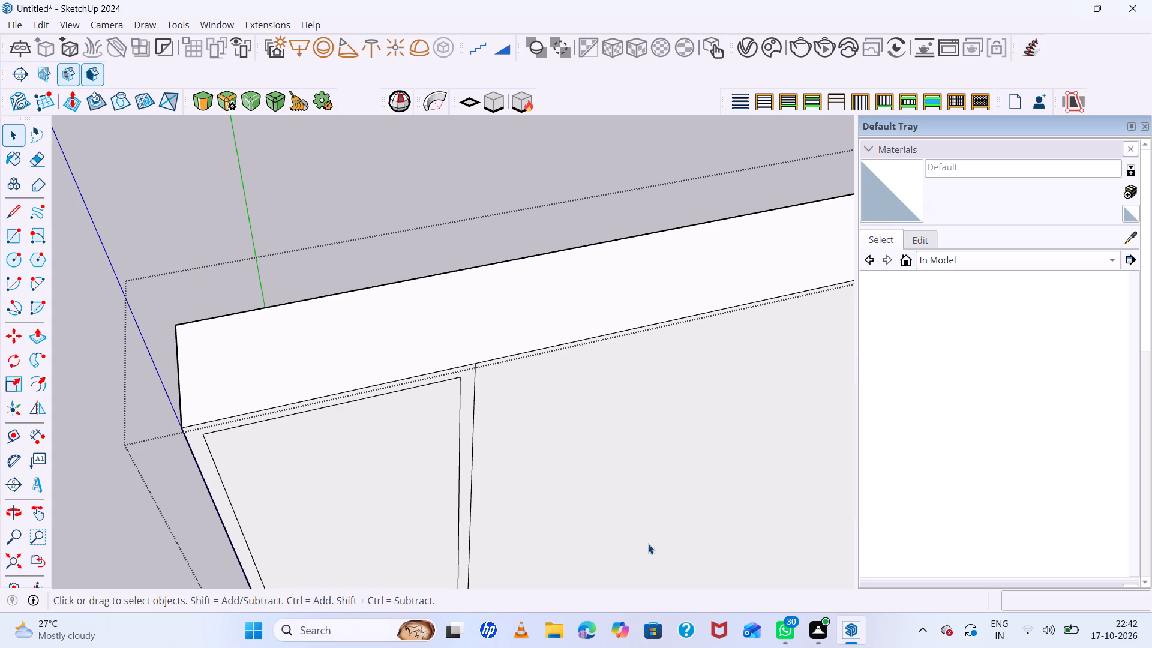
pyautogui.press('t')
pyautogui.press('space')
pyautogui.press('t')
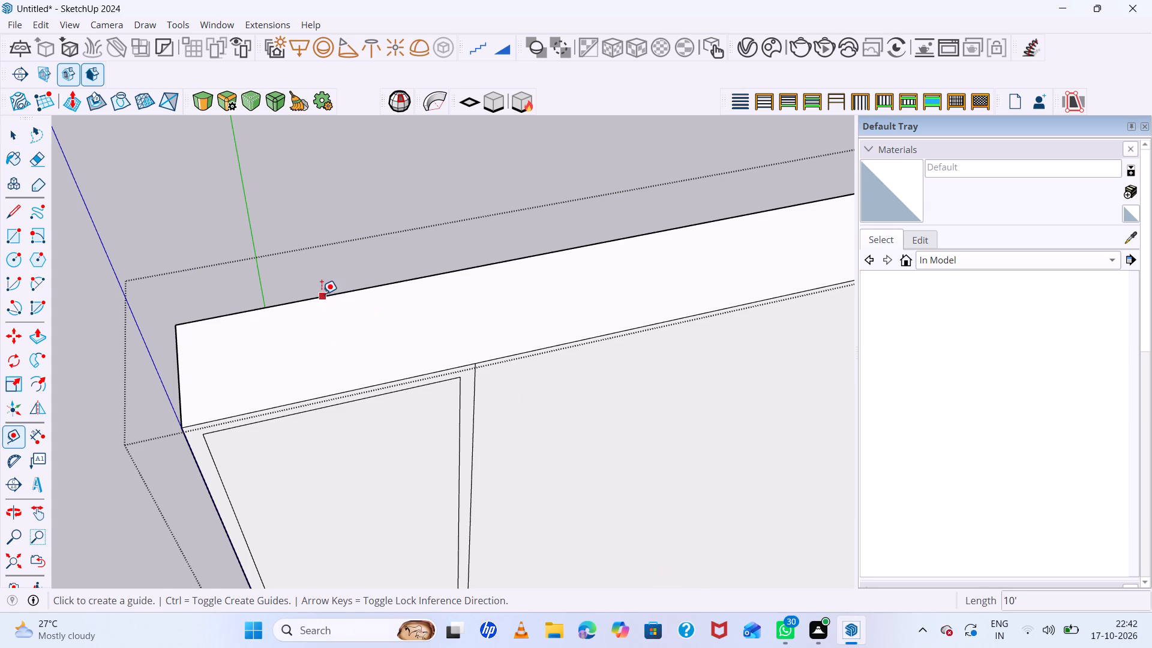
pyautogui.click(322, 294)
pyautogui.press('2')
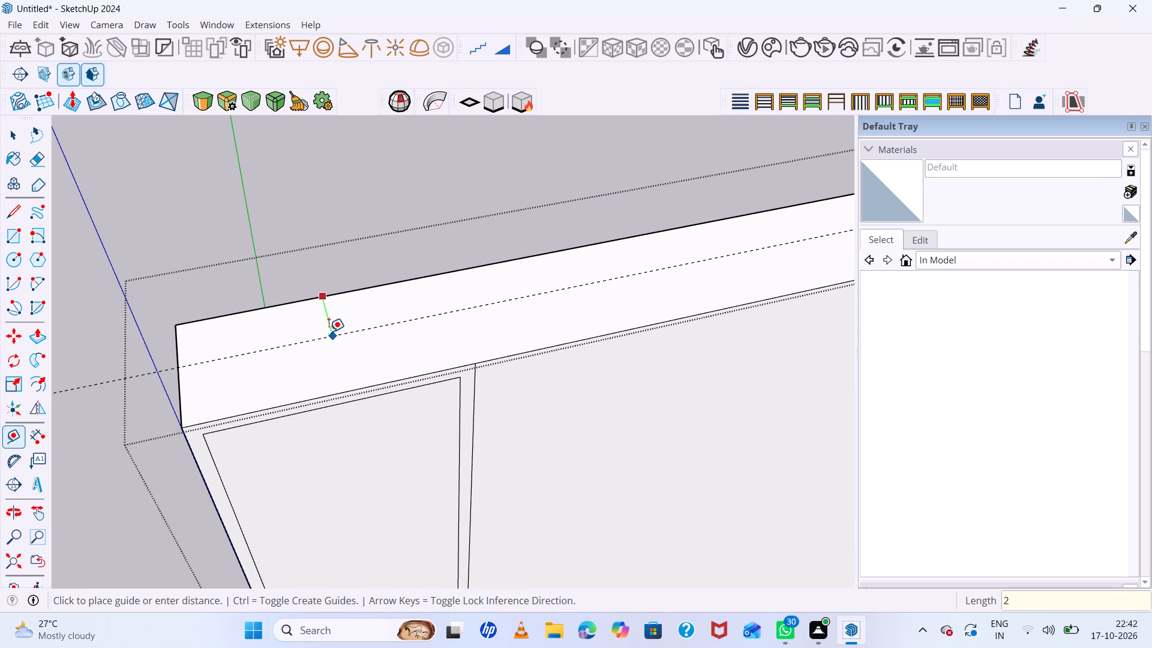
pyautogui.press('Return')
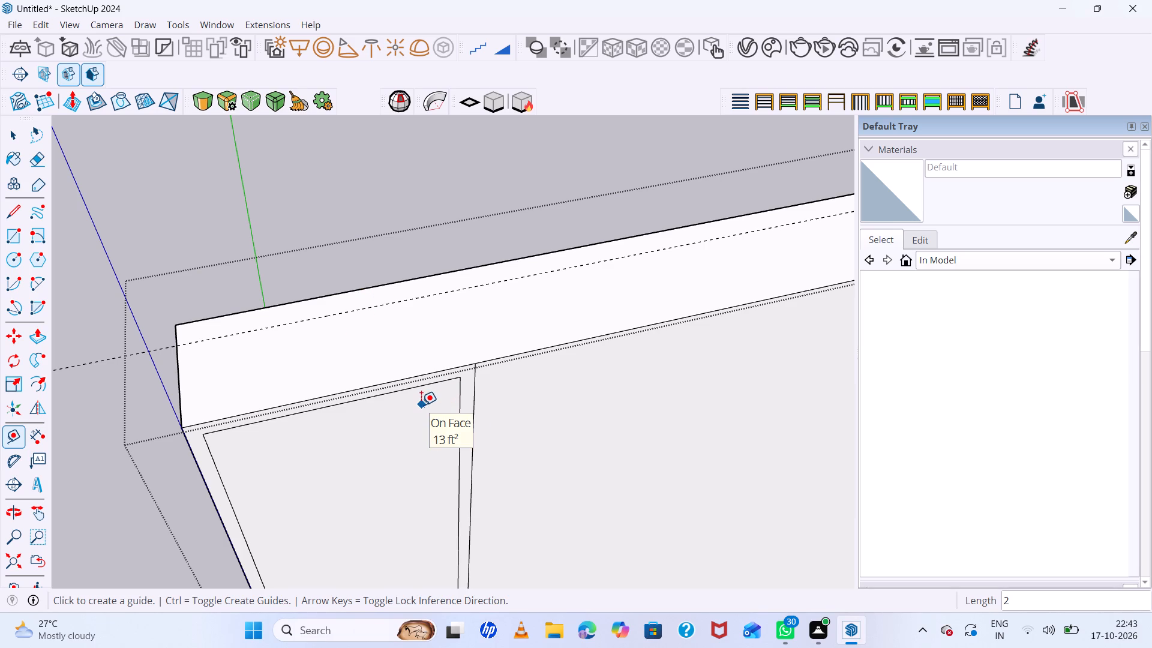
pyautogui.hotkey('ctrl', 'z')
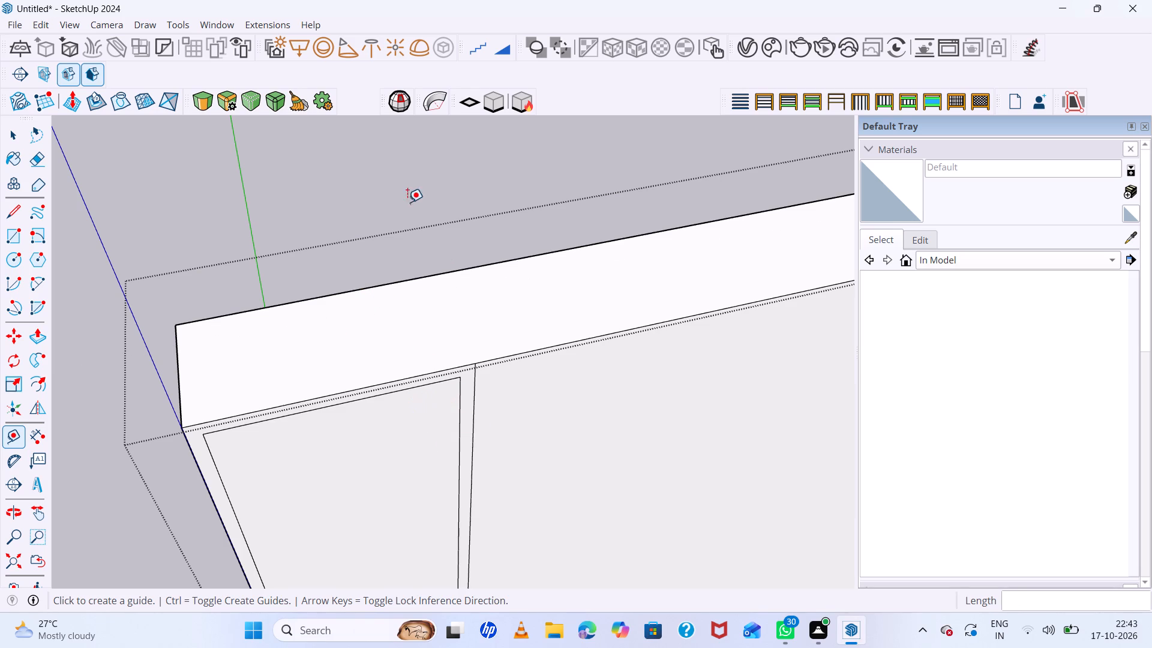
# Place a guide line 1" in from the back edge on the panel's top face.
pyautogui.click(378, 288)
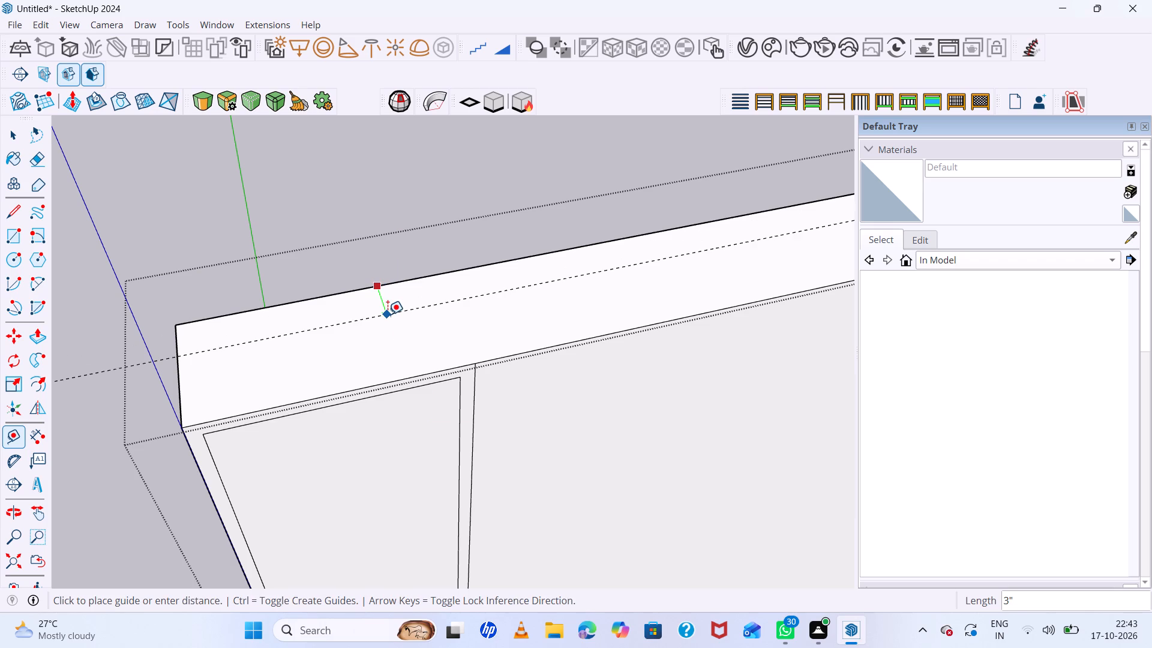
pyautogui.press('1')
pyautogui.press('Return')
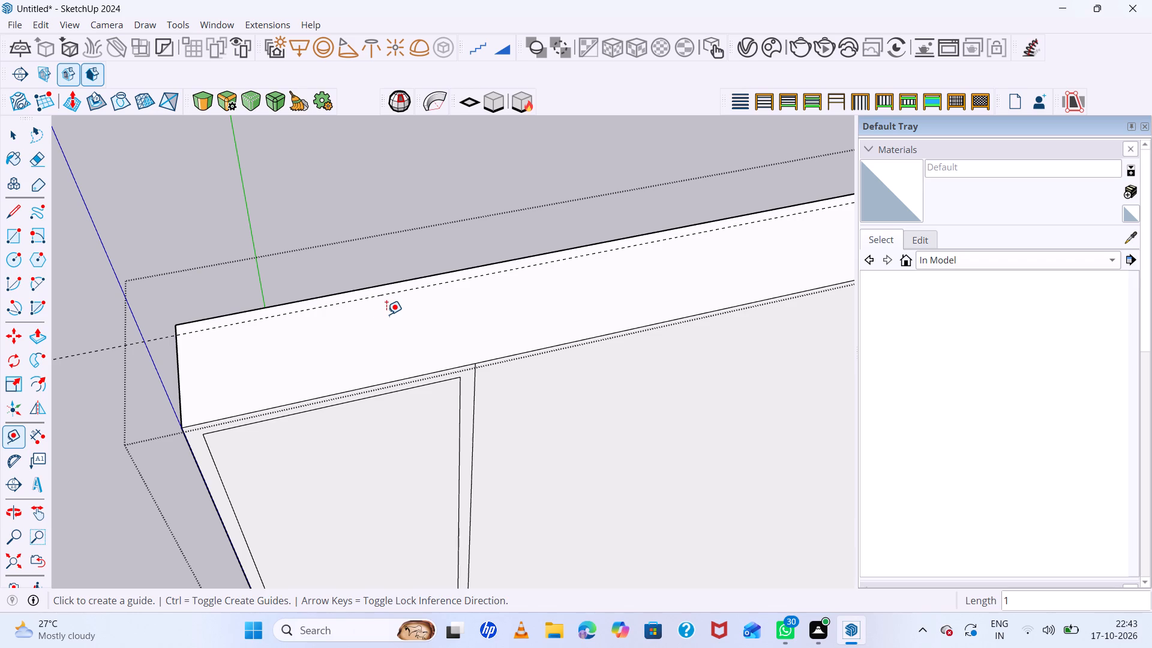
# Push the side shelf strip's inner face 8" into the panel, up to the guide line, to hollow out the shelf recess.
pyautogui.press('space')
pyautogui.click(417, 417)
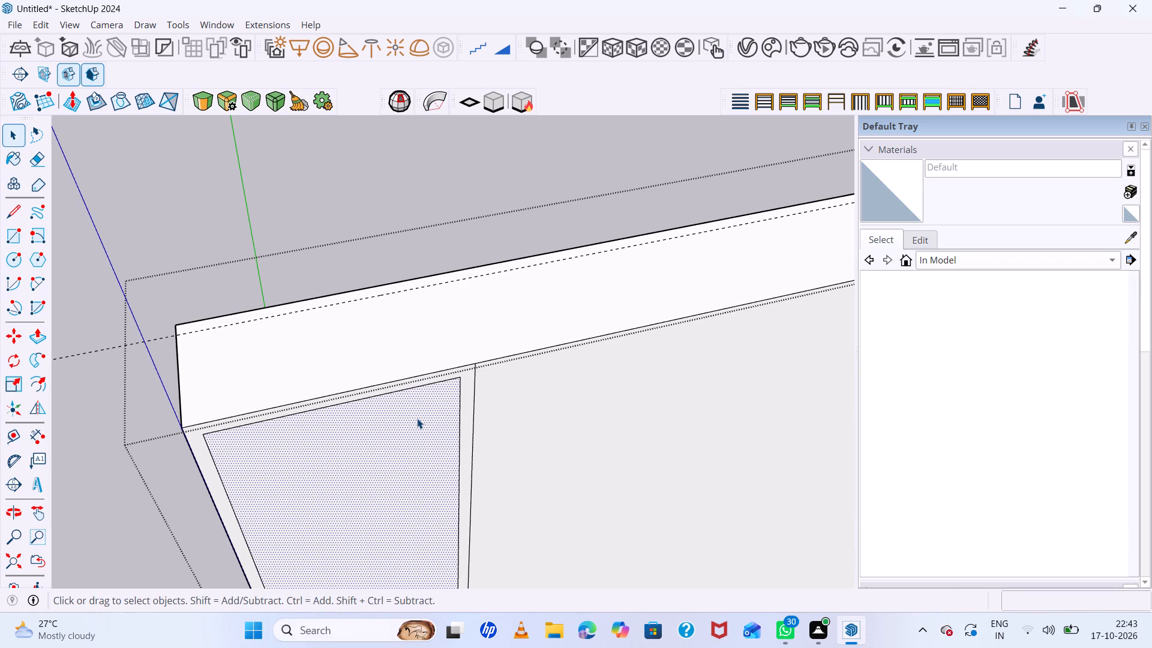
pyautogui.press('p')
pyautogui.click(417, 418)
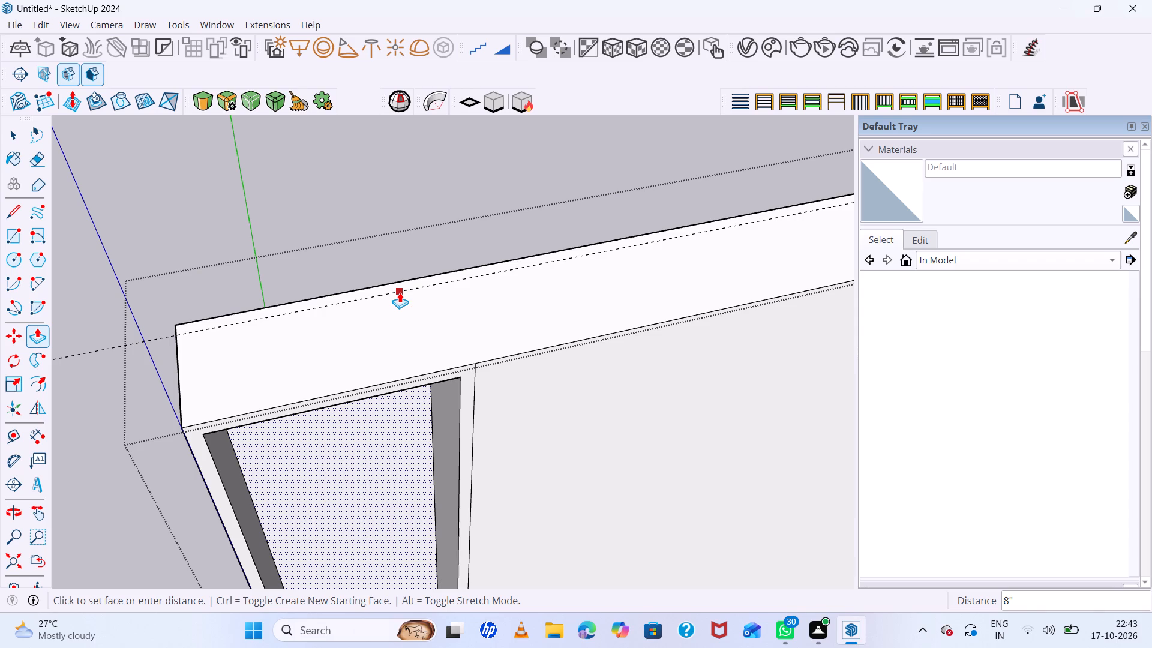
pyautogui.click(400, 291)
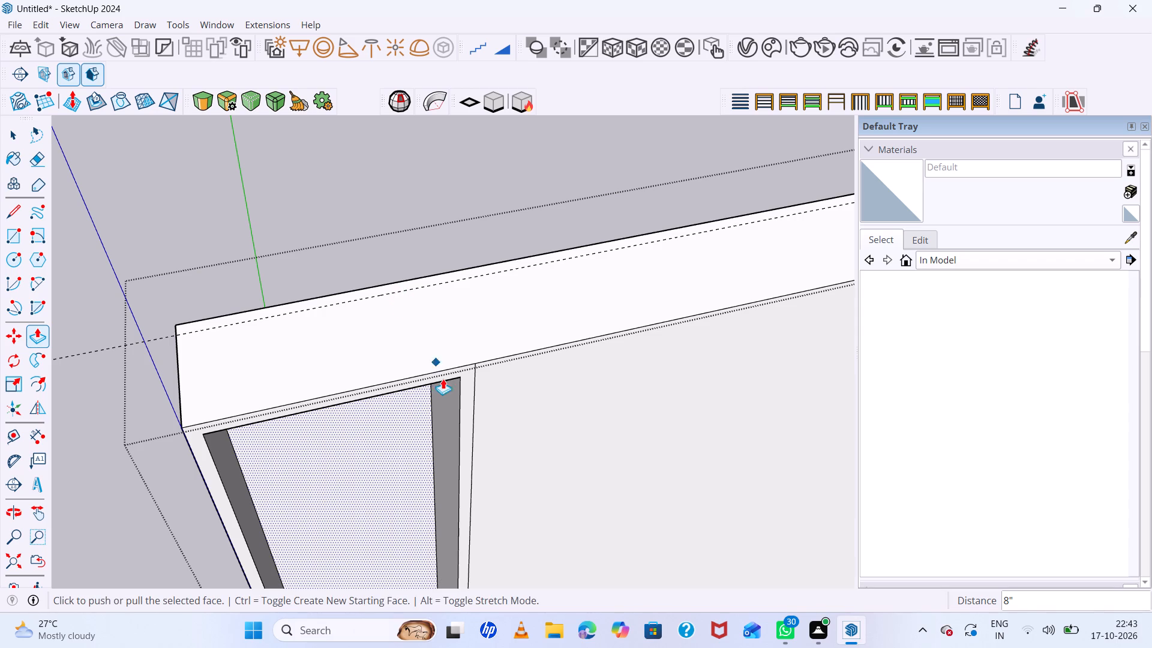
# Place a horizontal guide line about 2' 1" below the front face's top edge to mark the height of the upper cabinets.
pyautogui.scroll(-12, 467, 422)
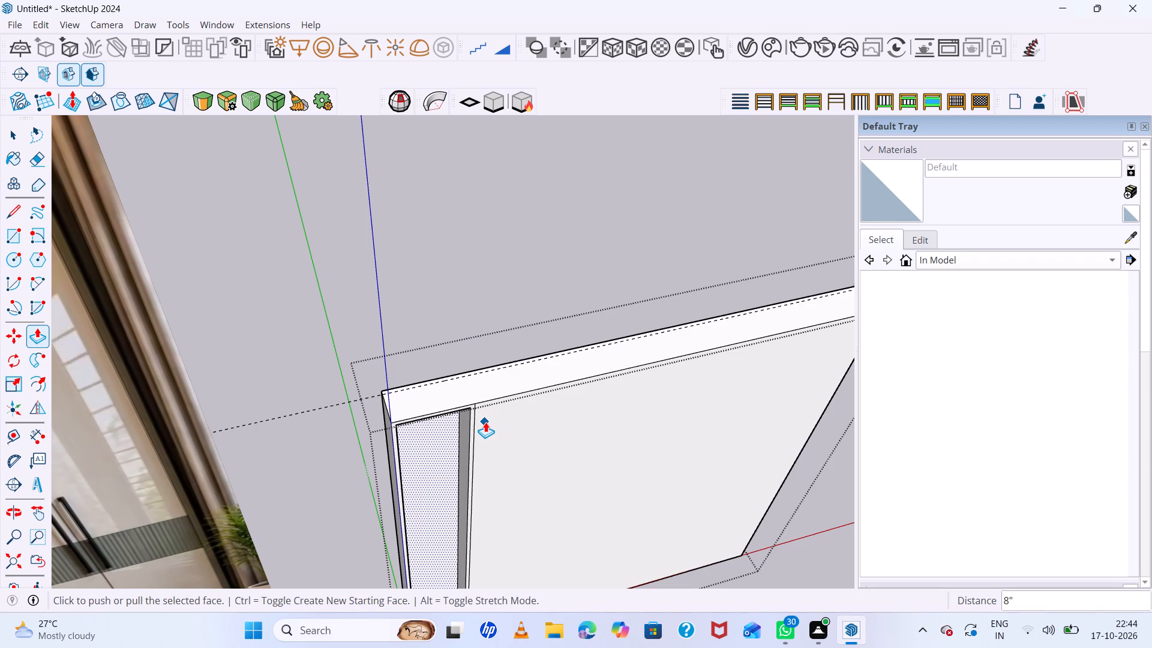
pyautogui.scroll(-8, 421, 334)
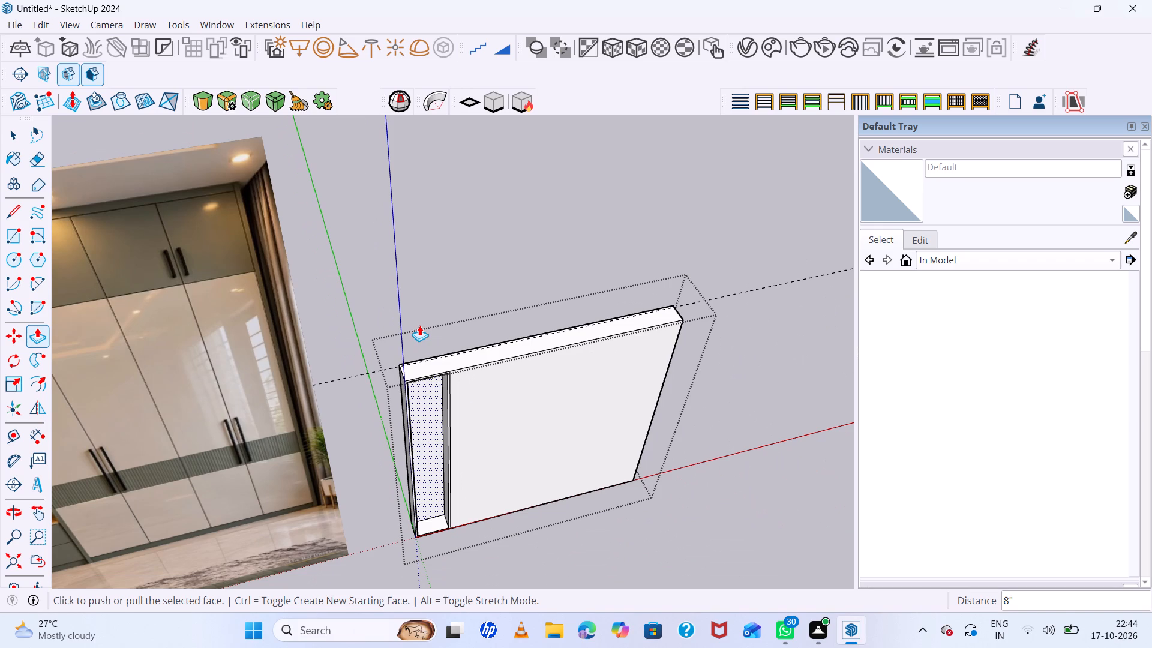
pyautogui.scroll(-5, 419, 325)
pyautogui.moveTo(448, 342); pyautogui.dragTo(488, 330, button='middle')
pyautogui.scroll(-4, 493, 306)
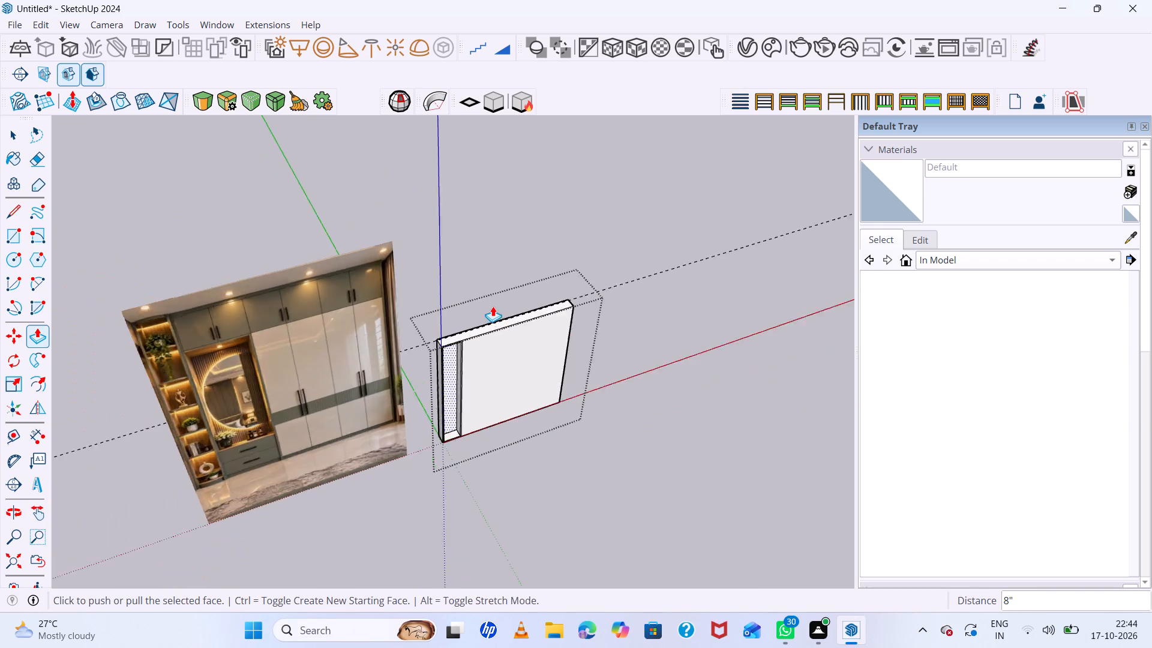
pyautogui.scroll(-9, 493, 306)
pyautogui.moveTo(562, 331); pyautogui.dragTo(426, 245, button='middle')
pyautogui.scroll(6, 366, 275)
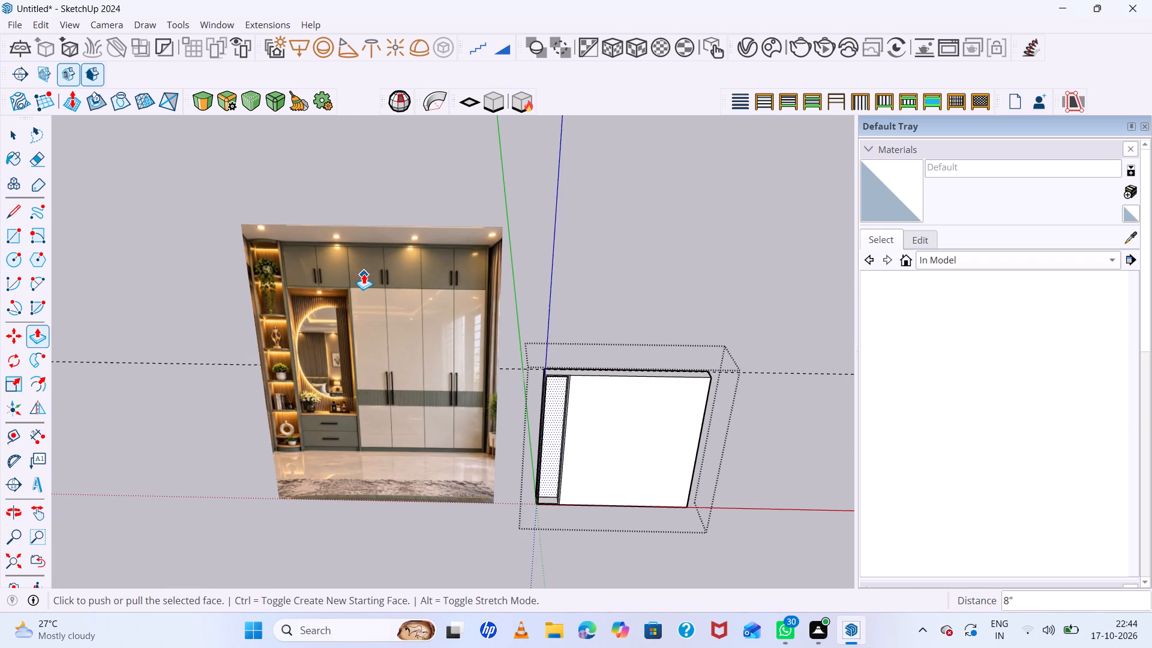
pyautogui.press('space')
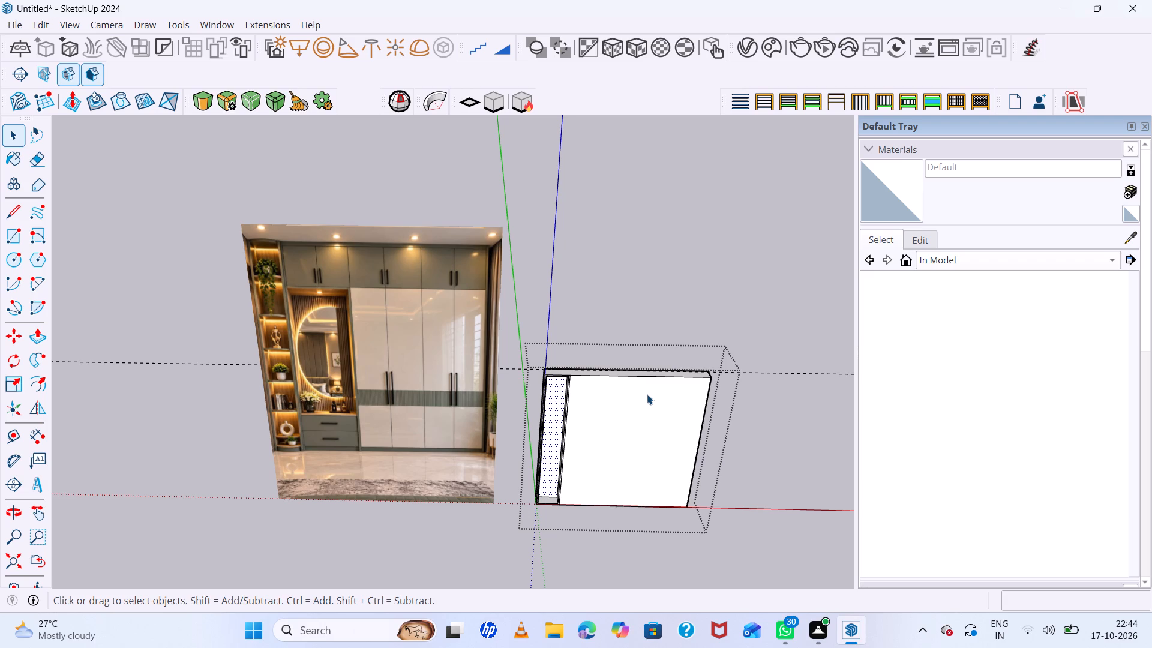
pyautogui.write('t')
pyautogui.press('space')
pyautogui.scroll(8, 641, 386)
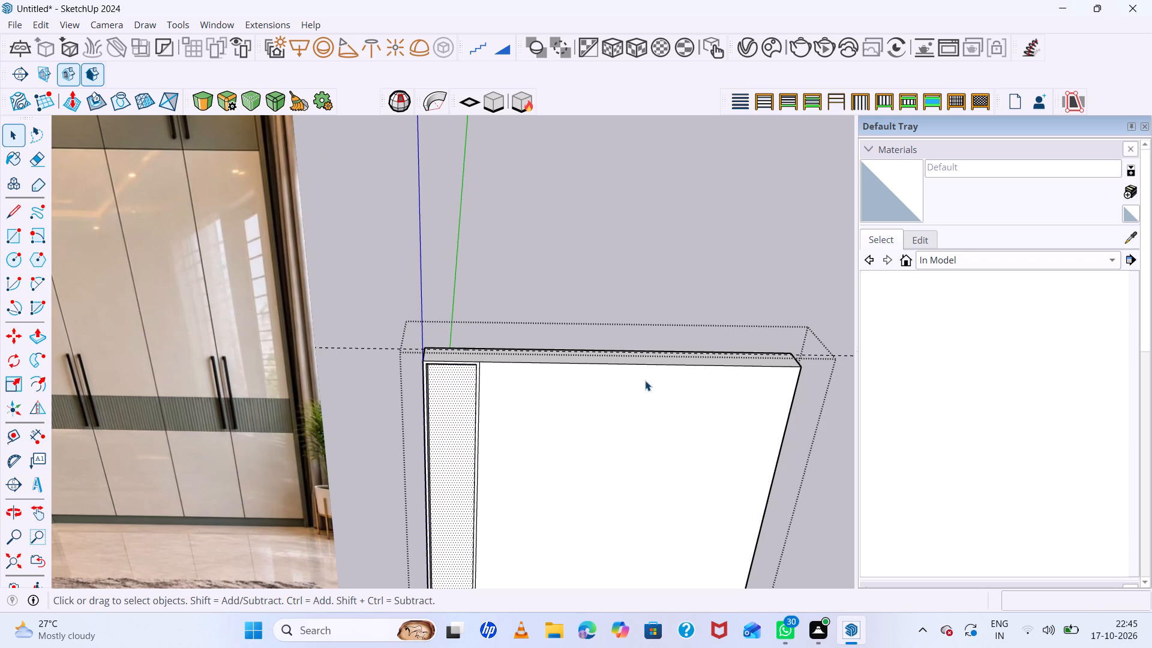
pyautogui.moveTo(653, 400); pyautogui.dragTo(592, 320, button='middle')
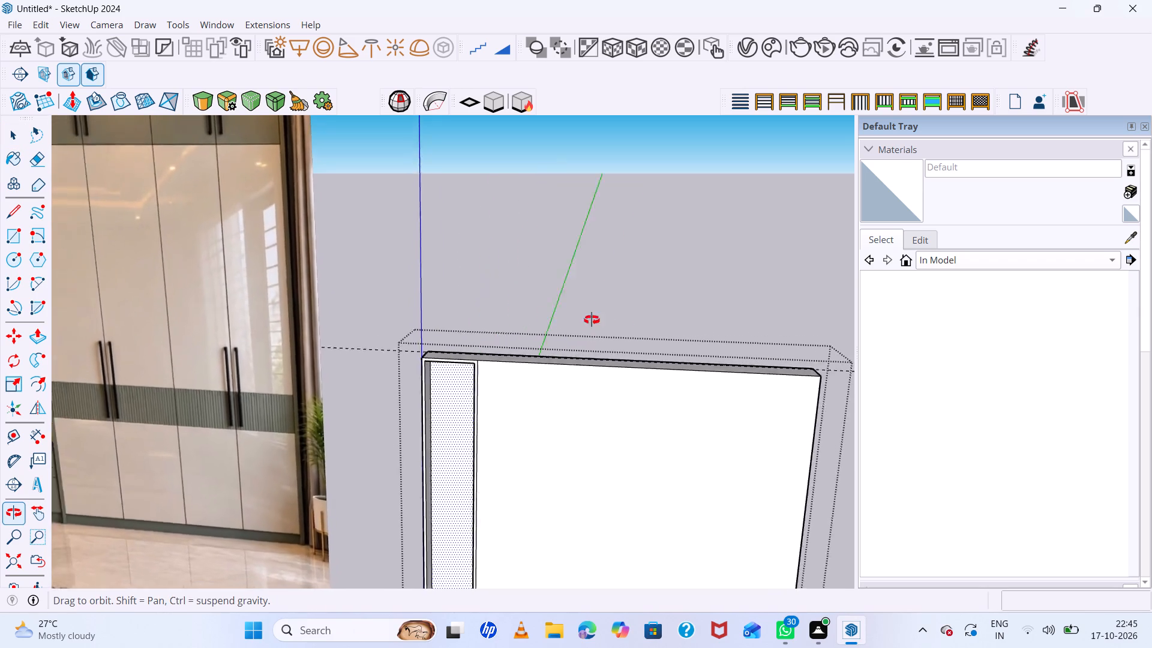
pyautogui.moveTo(592, 320); pyautogui.dragTo(444, 305, button='middle')
pyautogui.middleClick(444, 305)
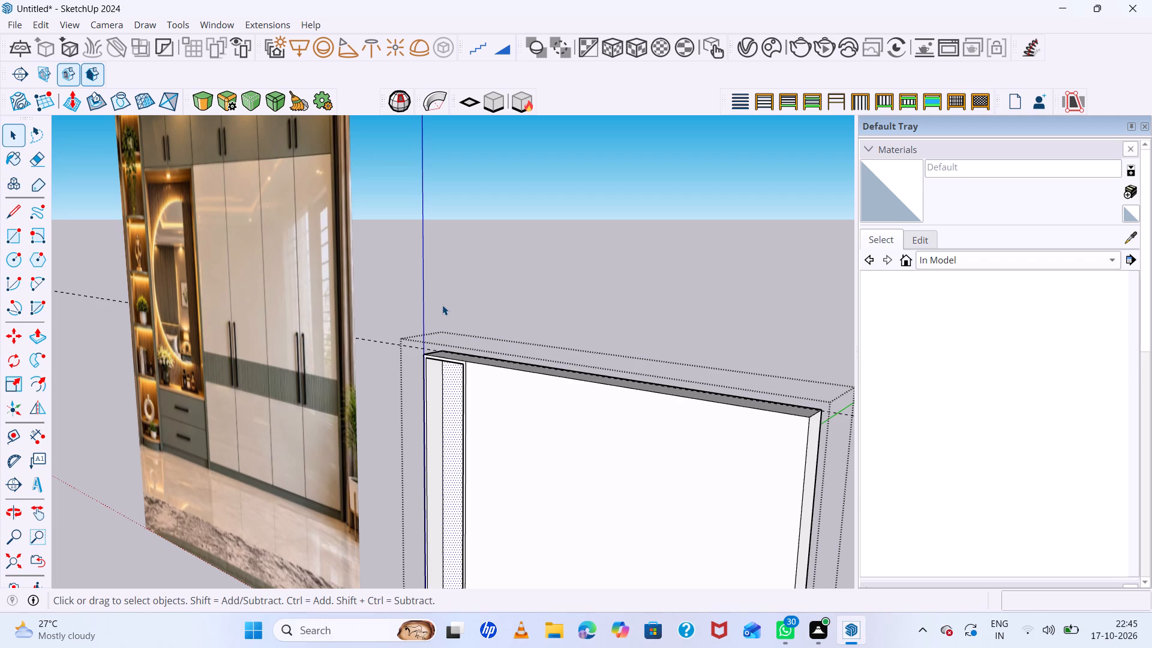
pyautogui.press('t')
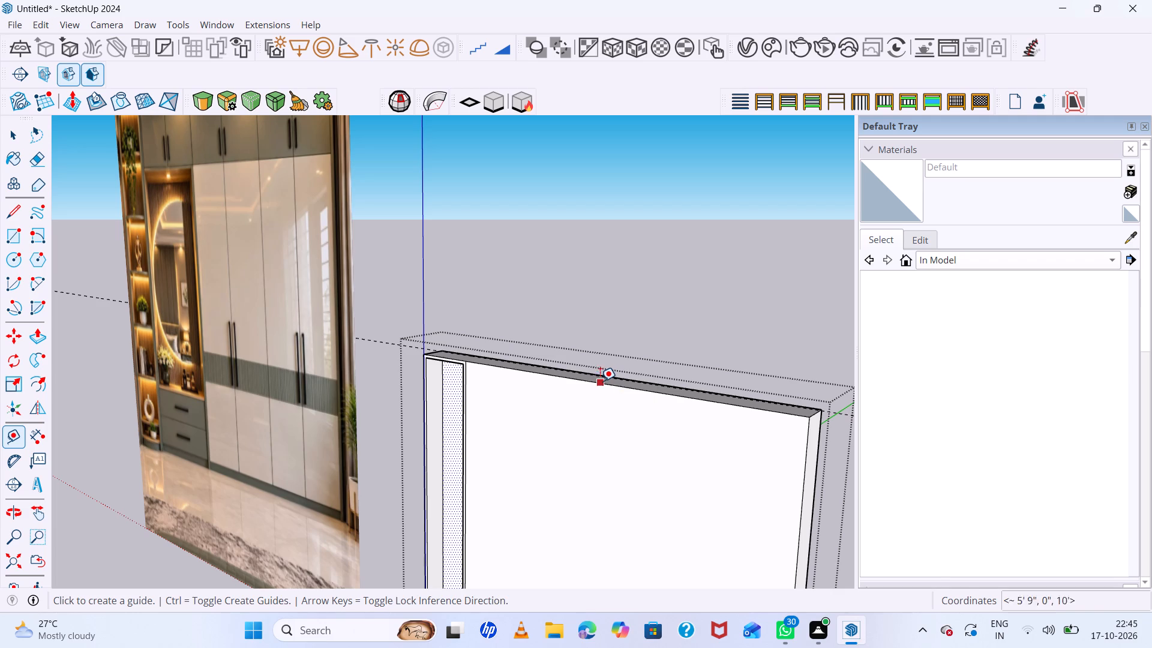
pyautogui.click(596, 386)
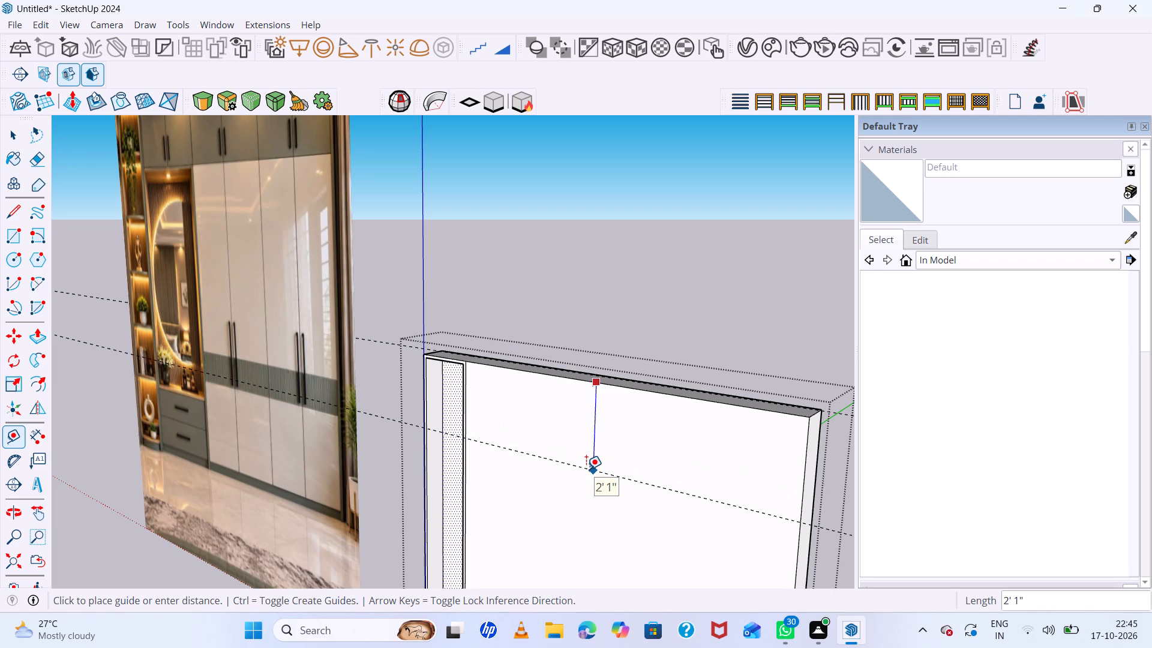
pyautogui.click(586, 469)
pyautogui.press('space')
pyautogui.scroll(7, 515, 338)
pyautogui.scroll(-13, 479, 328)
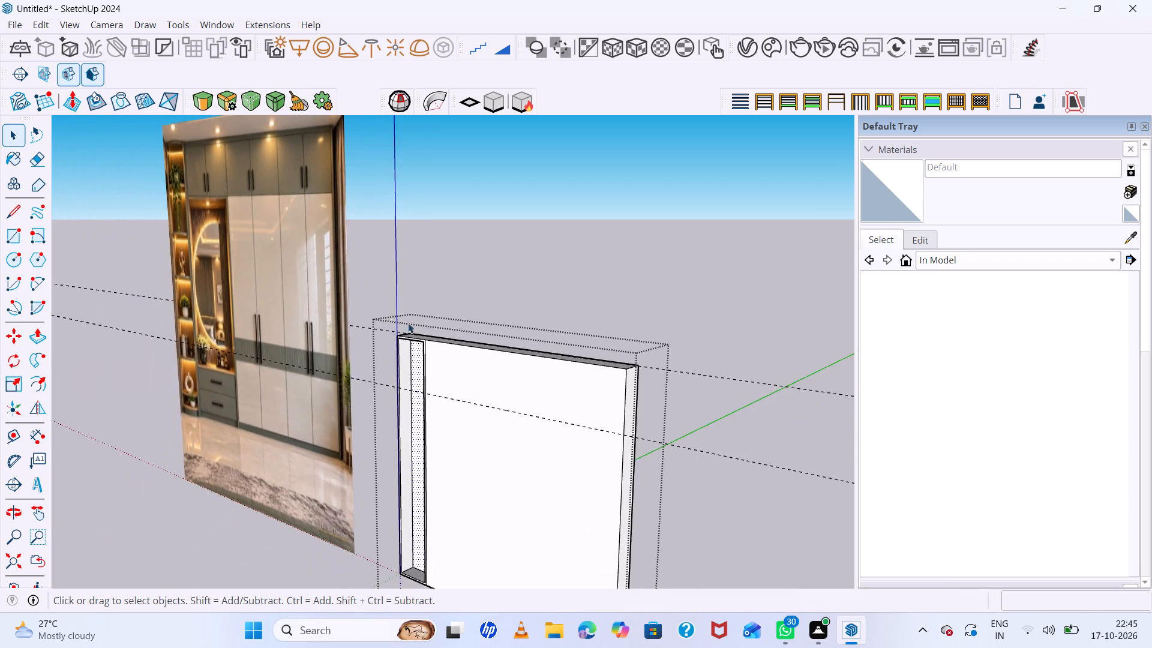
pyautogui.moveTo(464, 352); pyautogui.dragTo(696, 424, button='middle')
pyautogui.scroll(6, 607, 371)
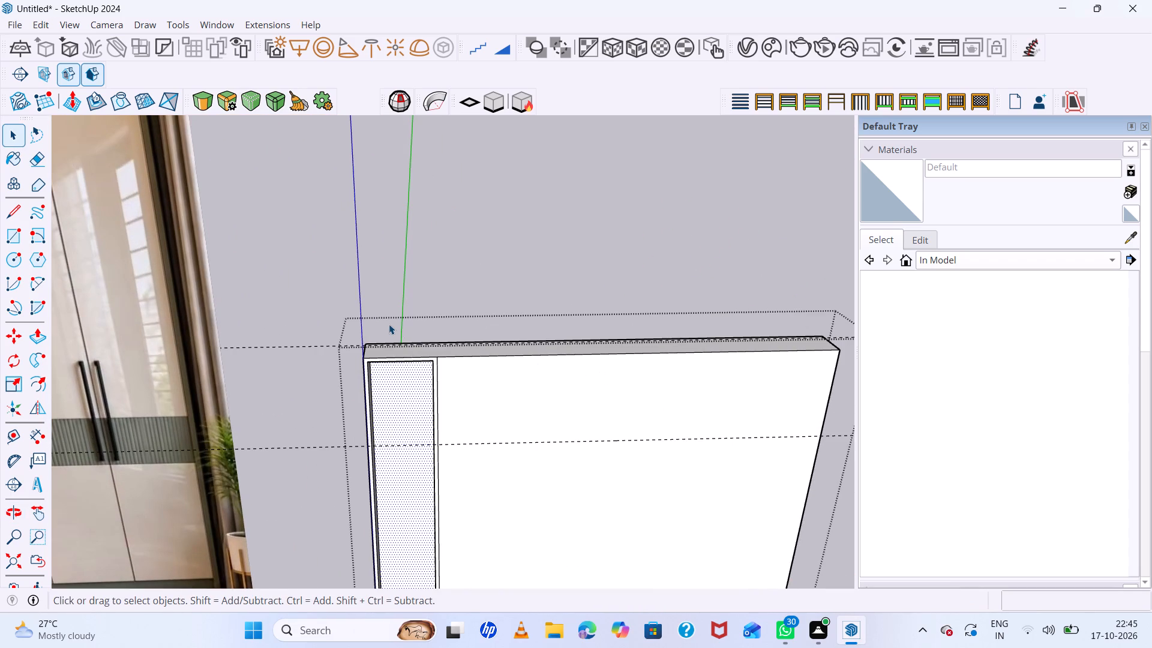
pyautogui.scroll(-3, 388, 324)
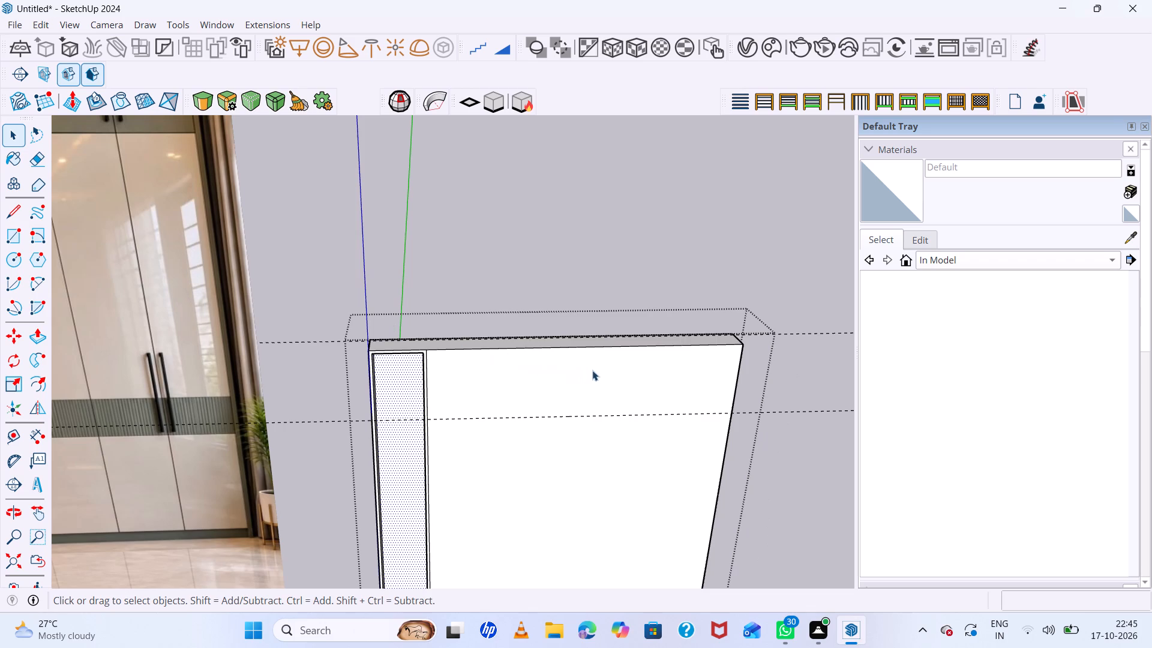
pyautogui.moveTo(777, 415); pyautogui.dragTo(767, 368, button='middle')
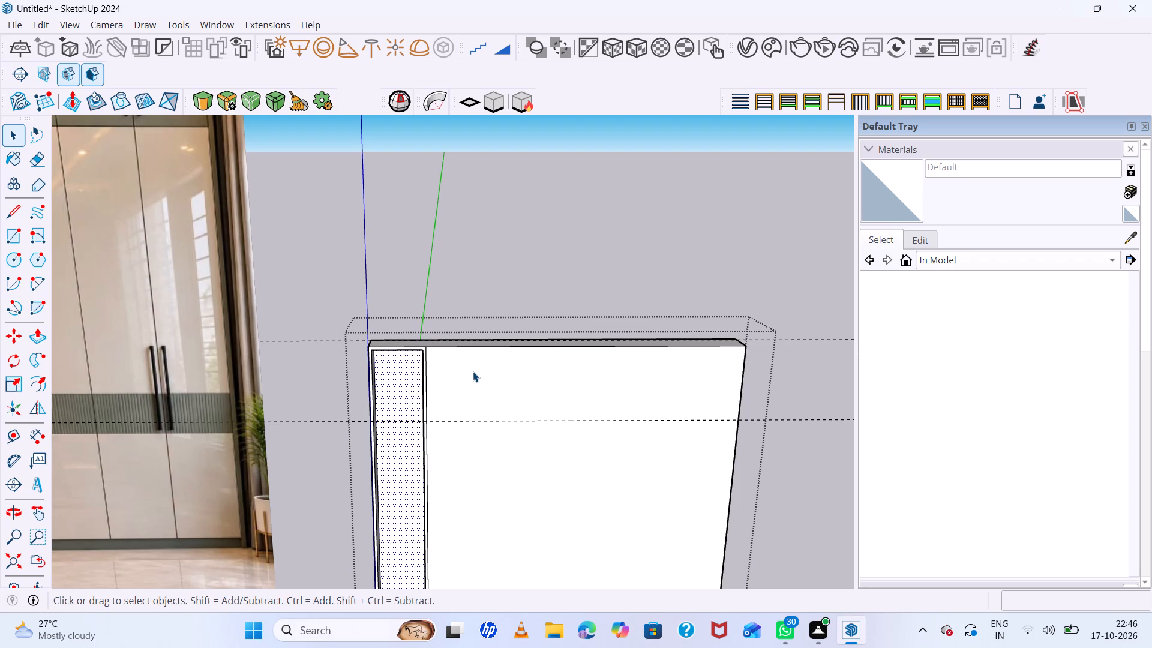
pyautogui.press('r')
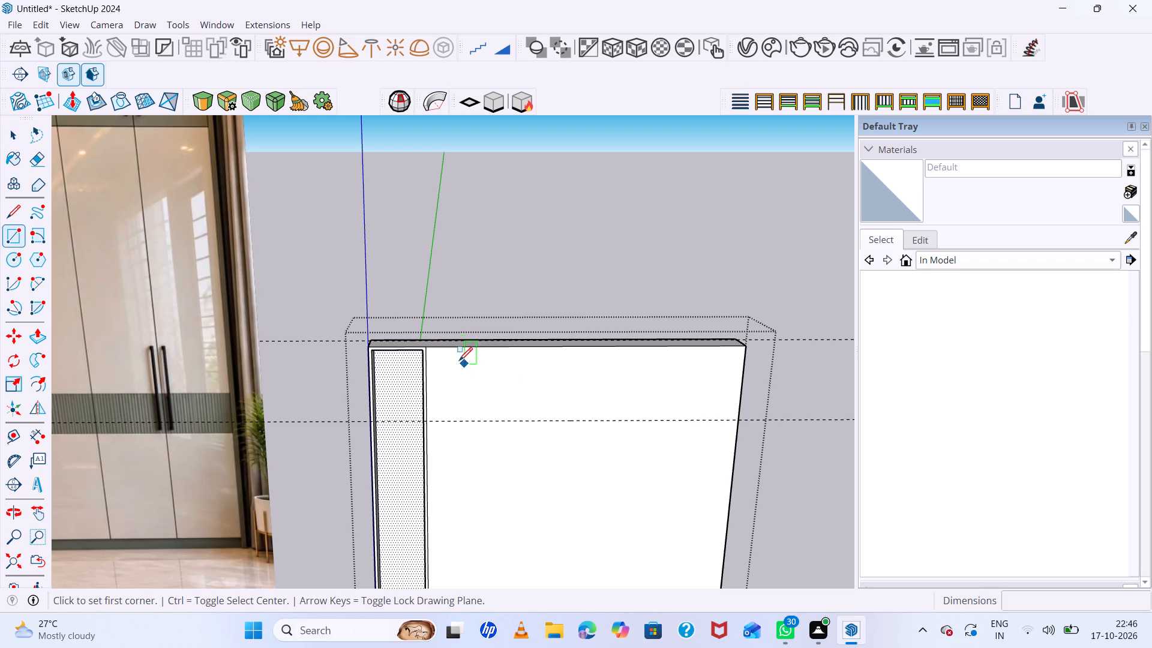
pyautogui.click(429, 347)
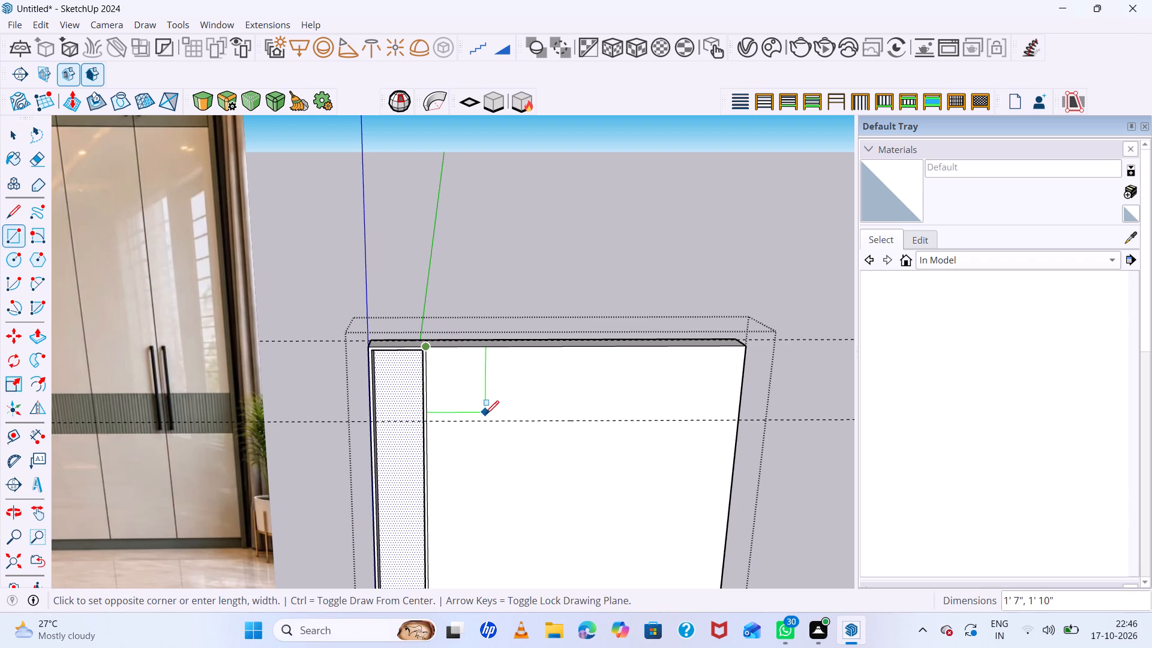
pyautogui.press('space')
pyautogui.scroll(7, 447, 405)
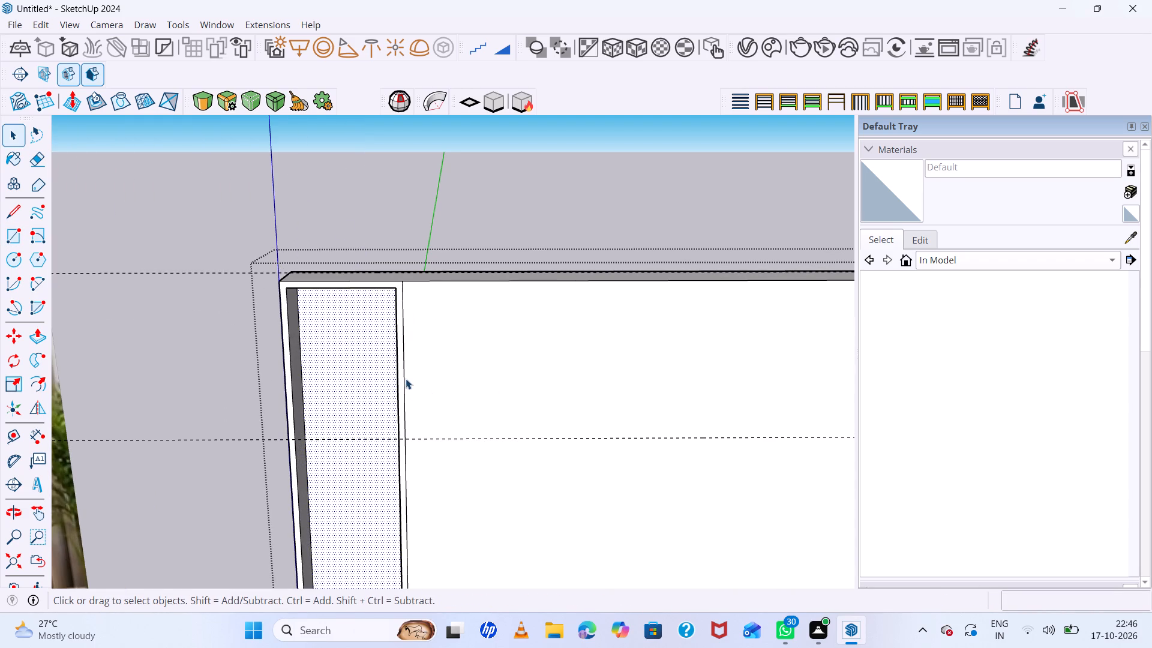
# Examine the reference image's upper cabinet doors and mirror niche to compare their layout with the panel.
pyautogui.click(405, 379)
pyautogui.click(405, 379)
pyautogui.scroll(-8, 428, 378)
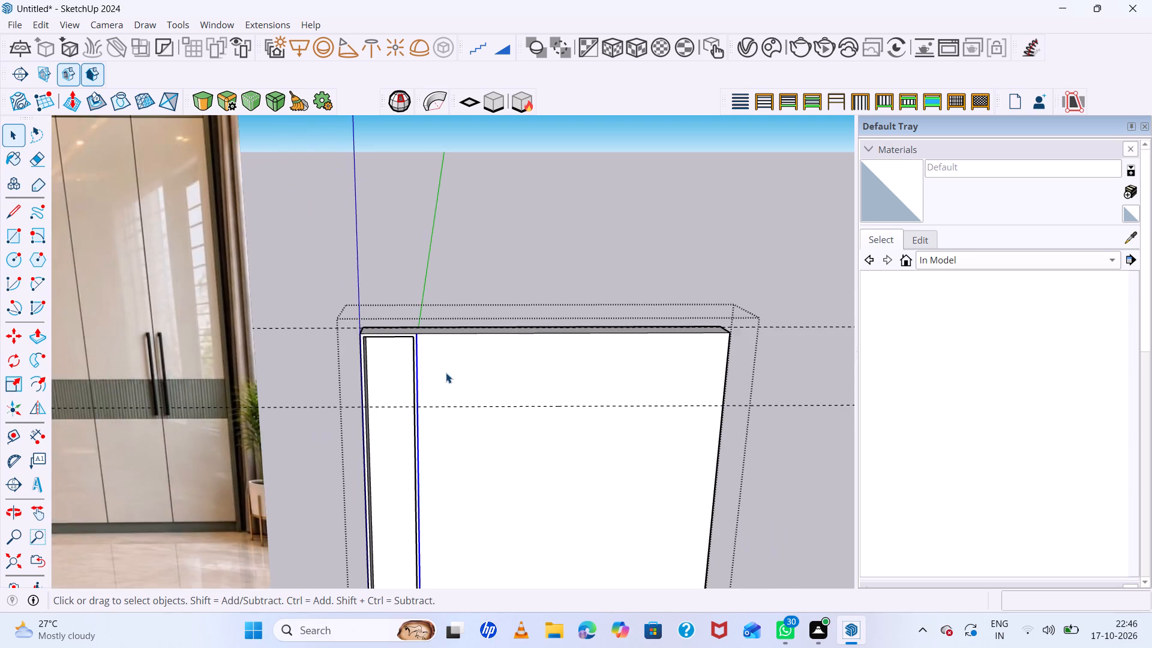
pyautogui.scroll(-7, 449, 368)
pyautogui.click(515, 282)
pyautogui.scroll(6, 541, 349)
pyautogui.moveTo(582, 391); pyautogui.dragTo(664, 395, button='middle')
pyautogui.scroll(1, 665, 393)
pyautogui.scroll(-20, 671, 375)
pyautogui.scroll(-4, 671, 375)
pyautogui.moveTo(688, 352); pyautogui.dragTo(631, 380, button='middle')
pyautogui.scroll(3, 552, 360)
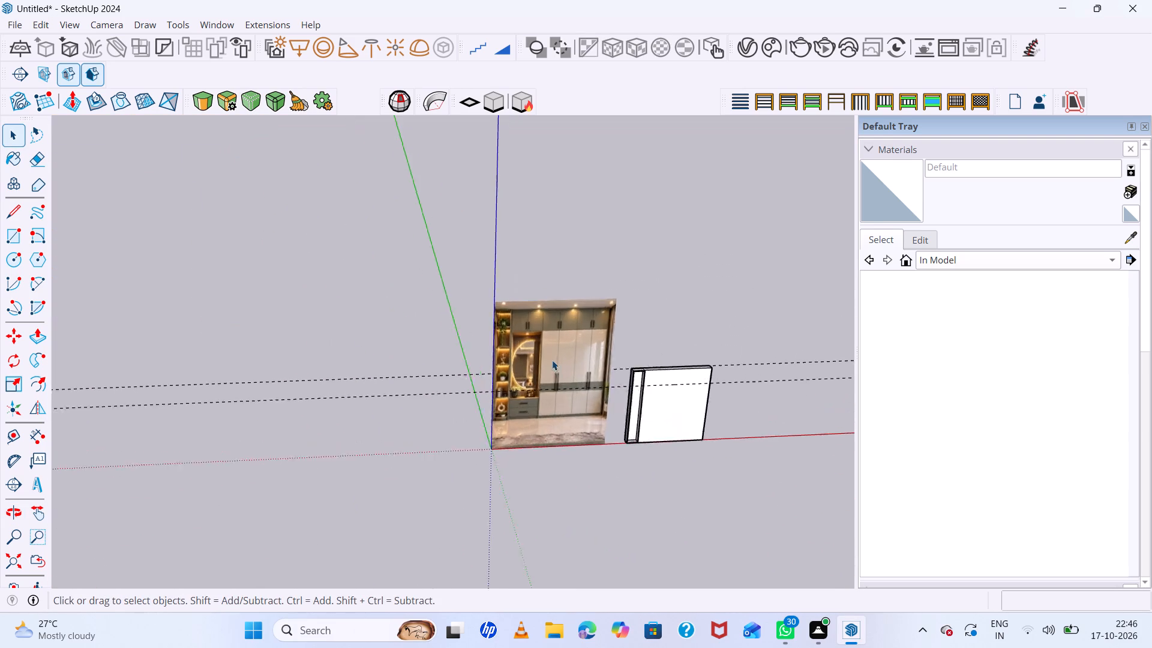
pyautogui.scroll(5, 552, 360)
pyautogui.scroll(15, 534, 275)
pyautogui.scroll(-7, 533, 275)
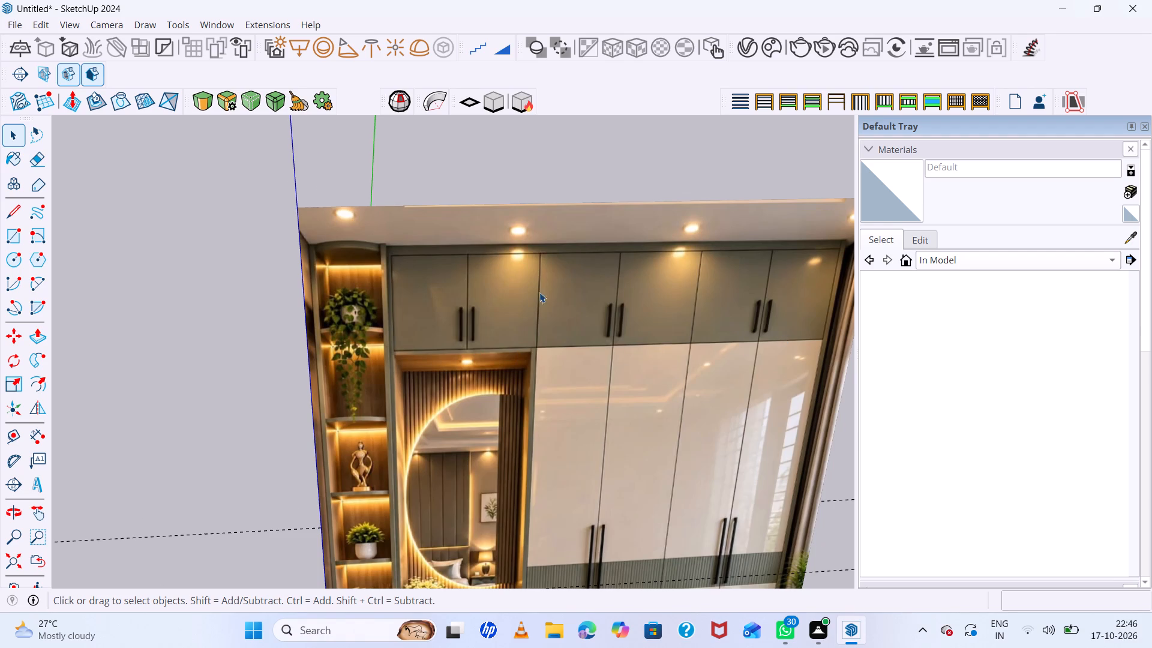
pyautogui.scroll(-8, 537, 292)
pyautogui.scroll(-7, 488, 280)
pyautogui.scroll(6, 887, 406)
pyautogui.scroll(6, 0, 0)
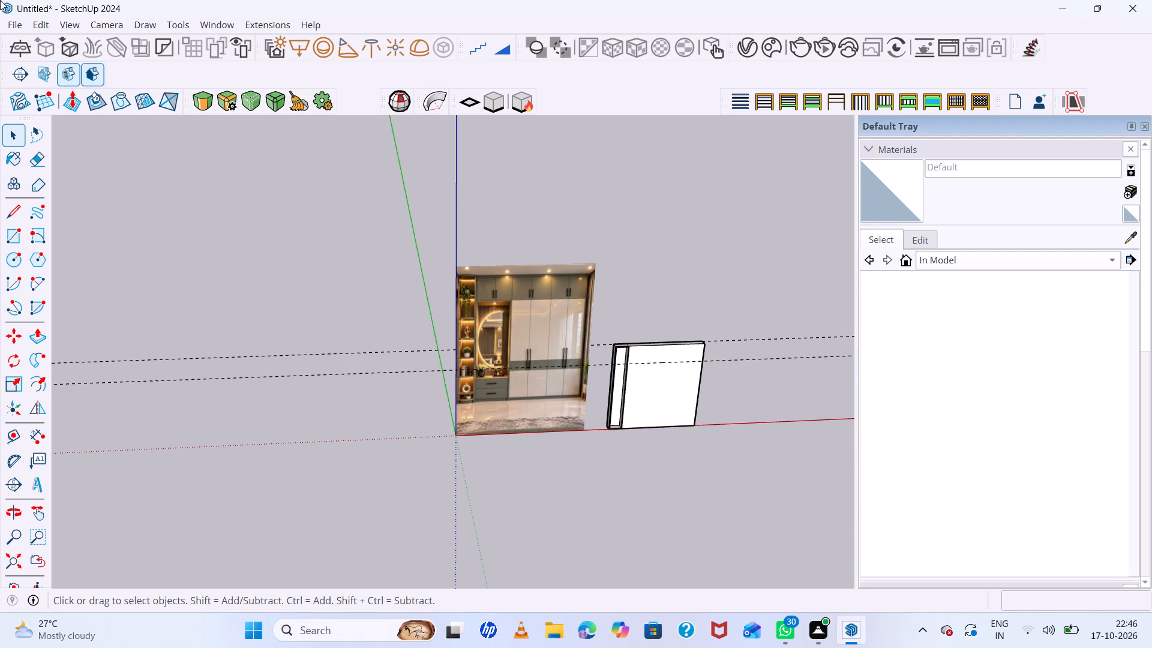
pyautogui.scroll(4, 100, 36)
pyautogui.scroll(5, 50, 22)
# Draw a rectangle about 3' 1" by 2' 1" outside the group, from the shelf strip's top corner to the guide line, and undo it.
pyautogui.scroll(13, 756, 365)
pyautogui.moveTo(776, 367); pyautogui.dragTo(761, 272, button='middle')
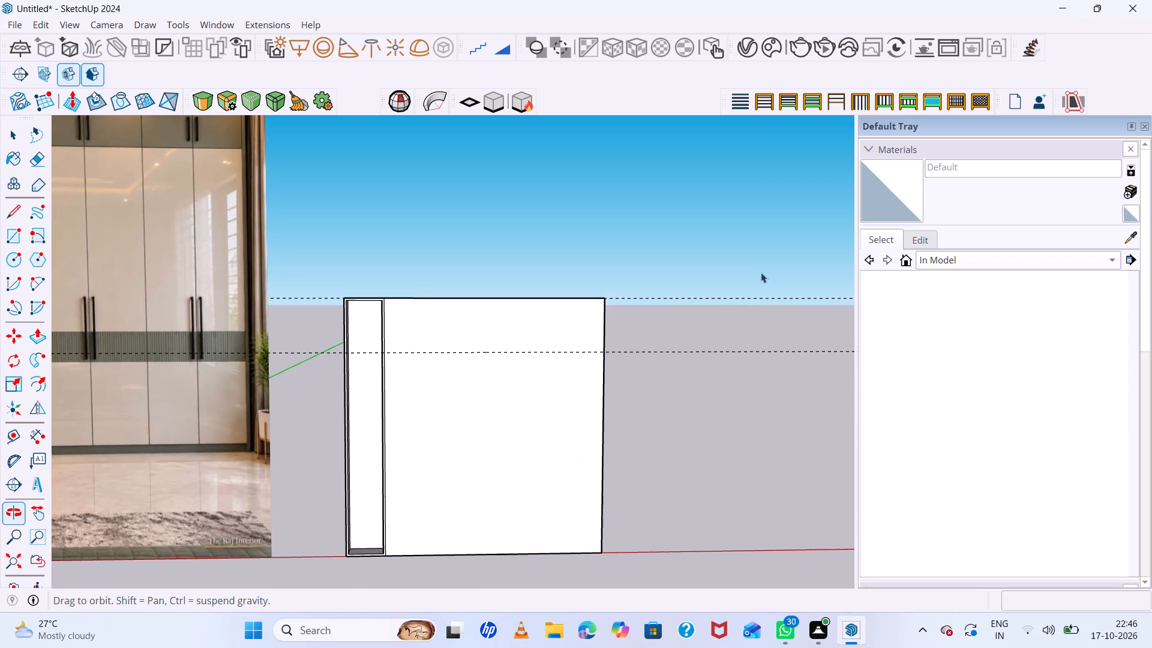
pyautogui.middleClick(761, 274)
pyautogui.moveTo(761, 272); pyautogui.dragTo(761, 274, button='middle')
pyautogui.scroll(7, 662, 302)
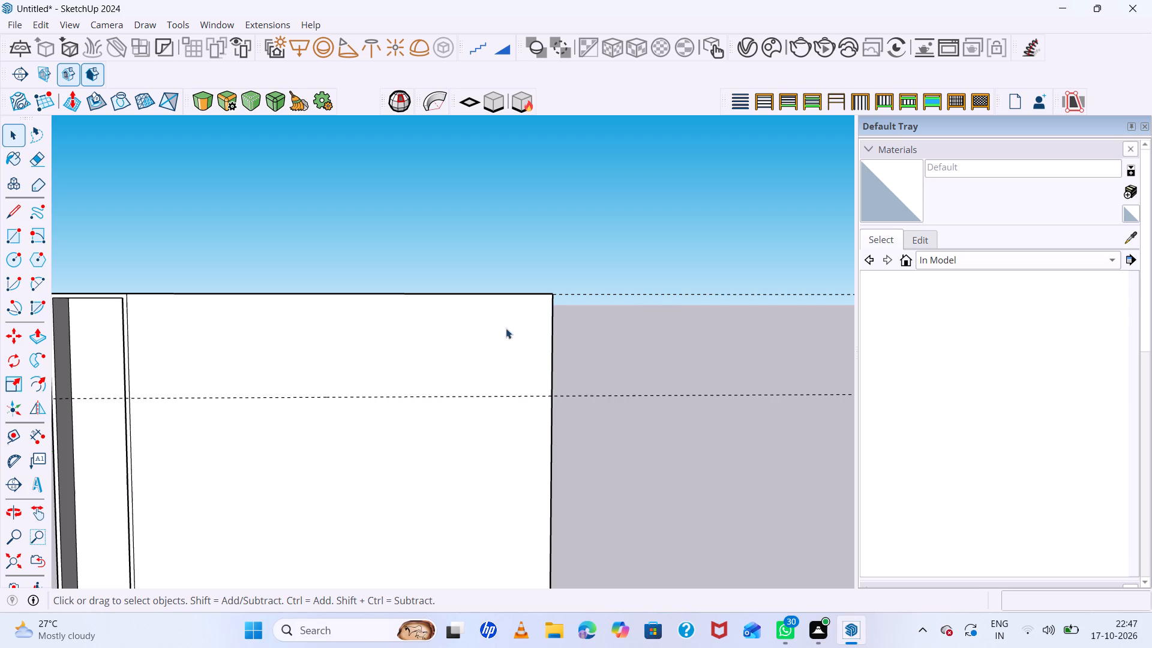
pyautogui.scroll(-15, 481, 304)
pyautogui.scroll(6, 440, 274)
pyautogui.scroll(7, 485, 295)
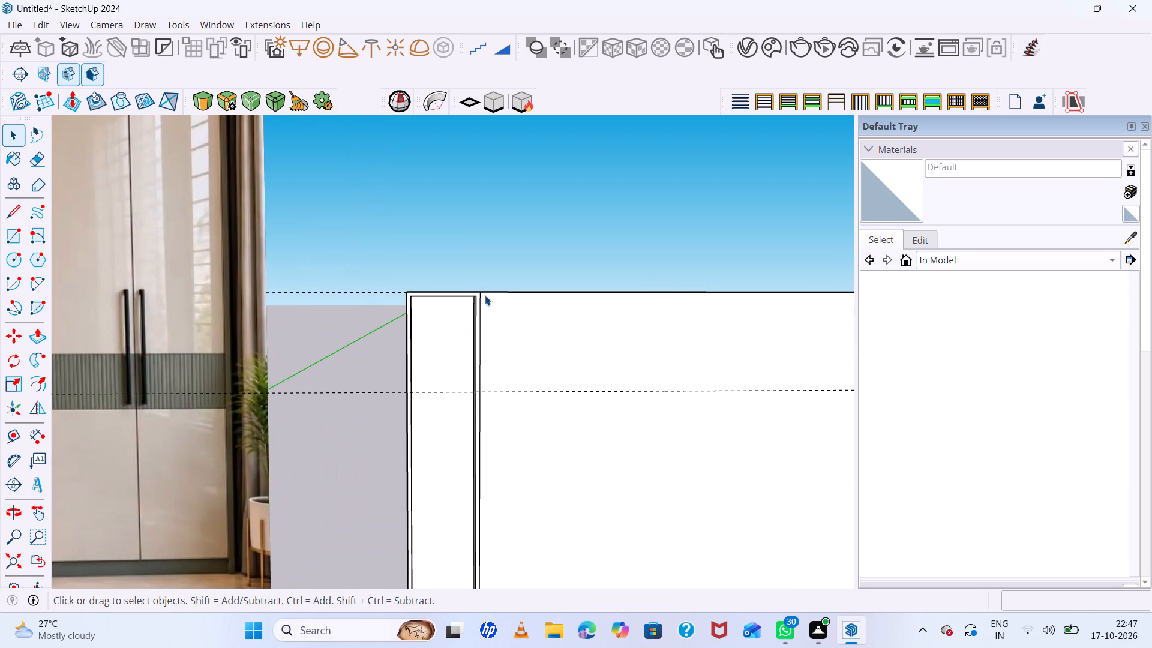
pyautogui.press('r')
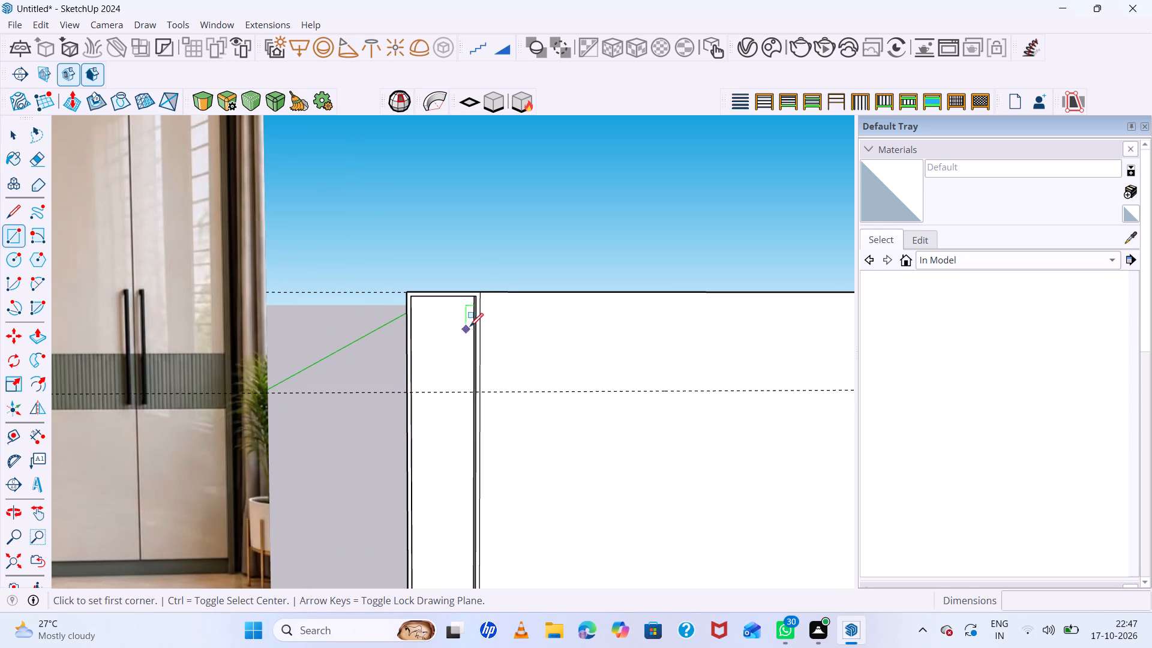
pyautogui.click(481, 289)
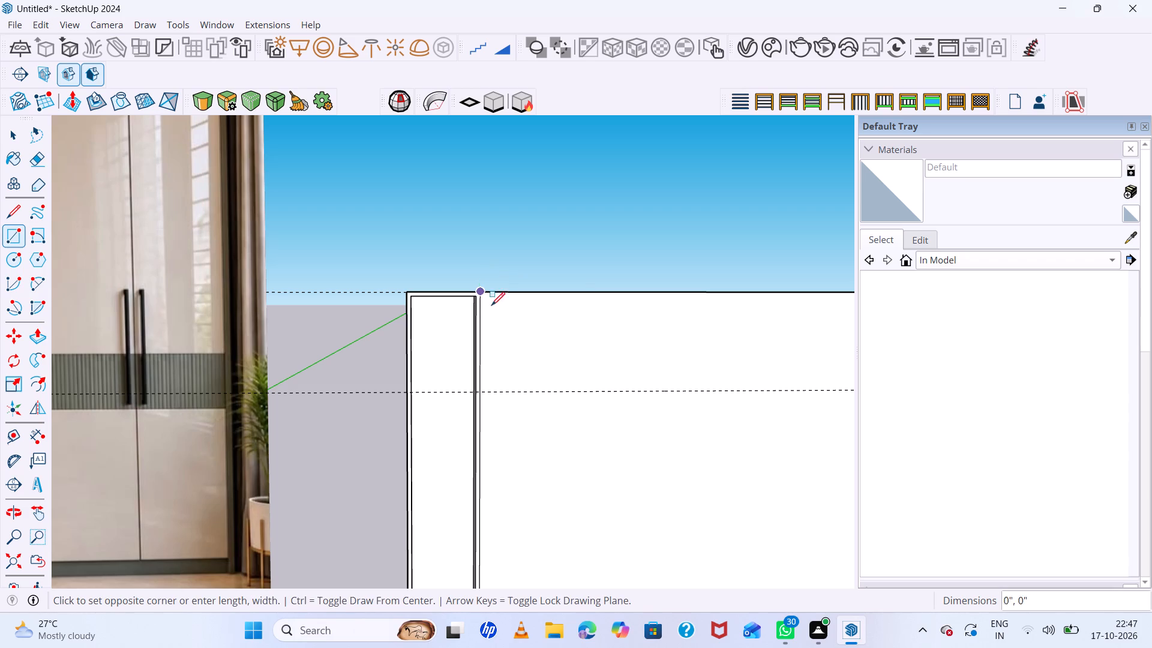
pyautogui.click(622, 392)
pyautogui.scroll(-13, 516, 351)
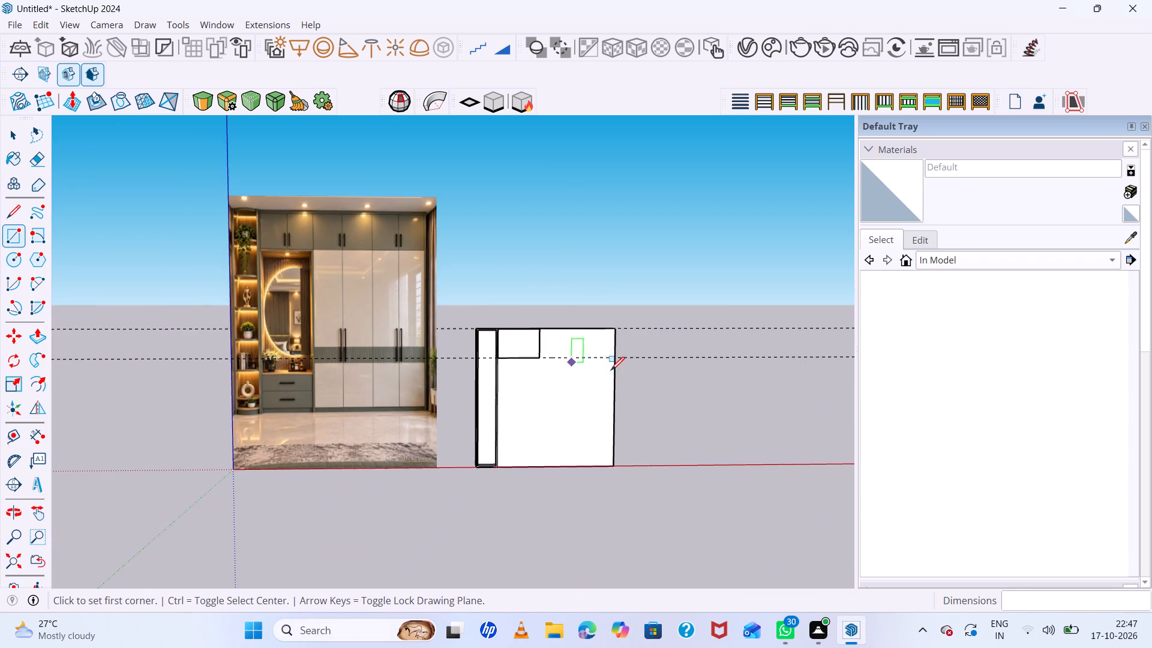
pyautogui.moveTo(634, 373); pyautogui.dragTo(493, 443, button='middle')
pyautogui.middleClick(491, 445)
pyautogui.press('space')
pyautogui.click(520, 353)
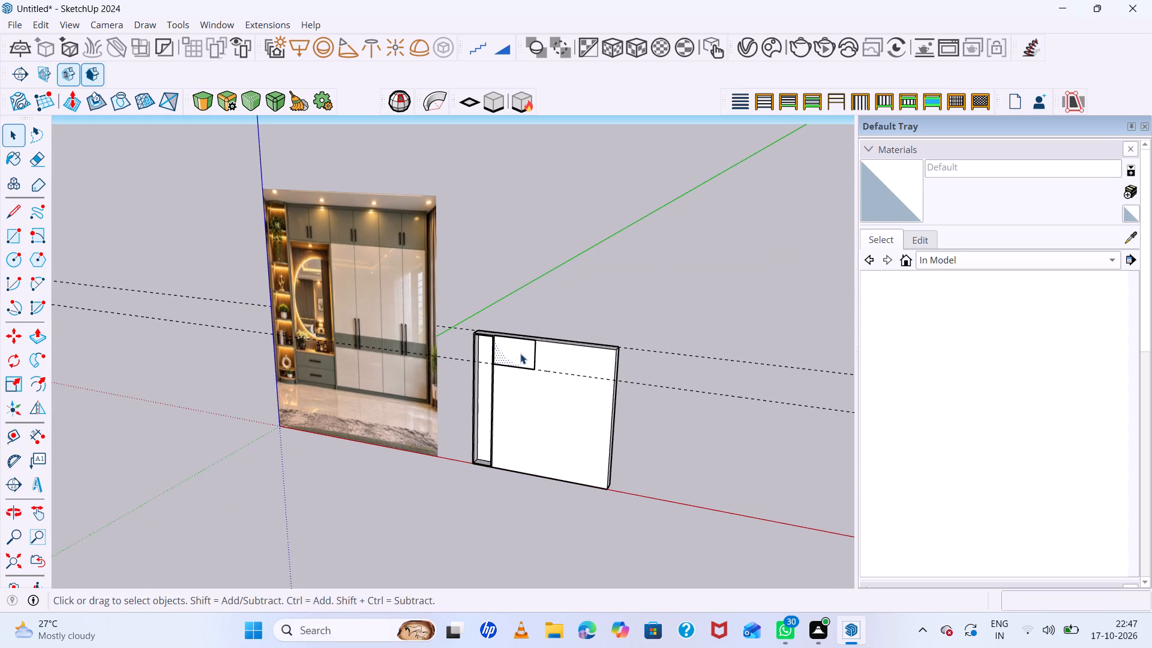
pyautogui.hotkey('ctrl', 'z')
# Inside the panel group, draw an upper cabinet rectangle about 2' 11" wide by 2' 1" high from the shelf strip's top corner to the guide line.
pyautogui.press('space')
pyautogui.tripleClick(535, 352)
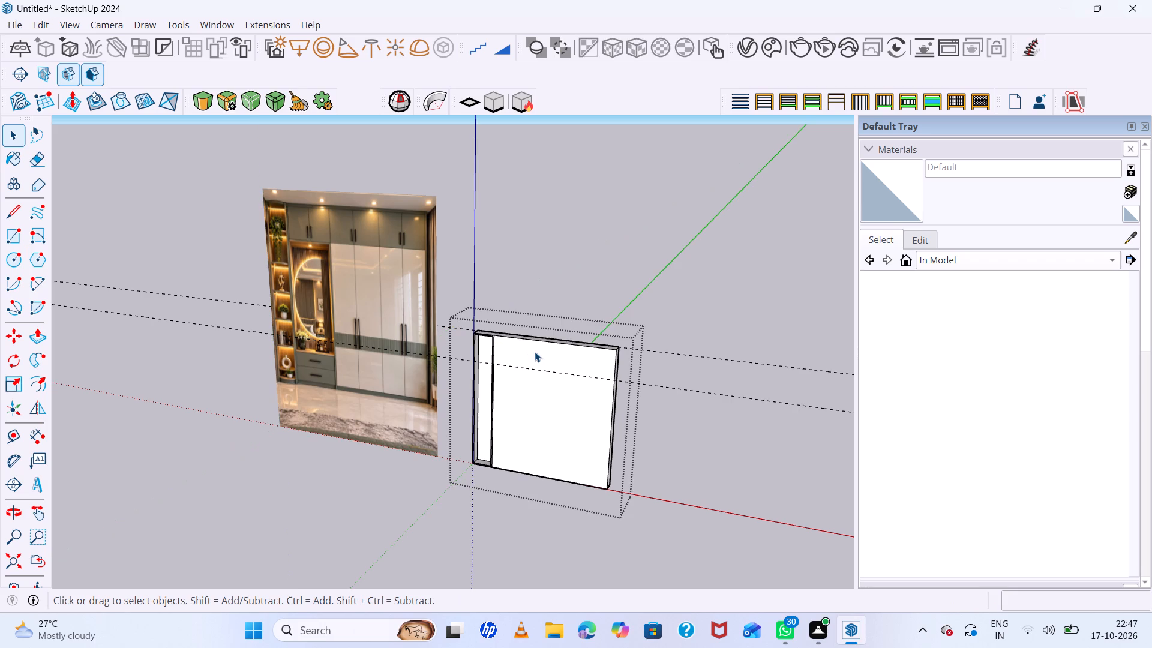
pyautogui.scroll(5, 535, 352)
pyautogui.click(535, 352)
pyautogui.scroll(4, 466, 341)
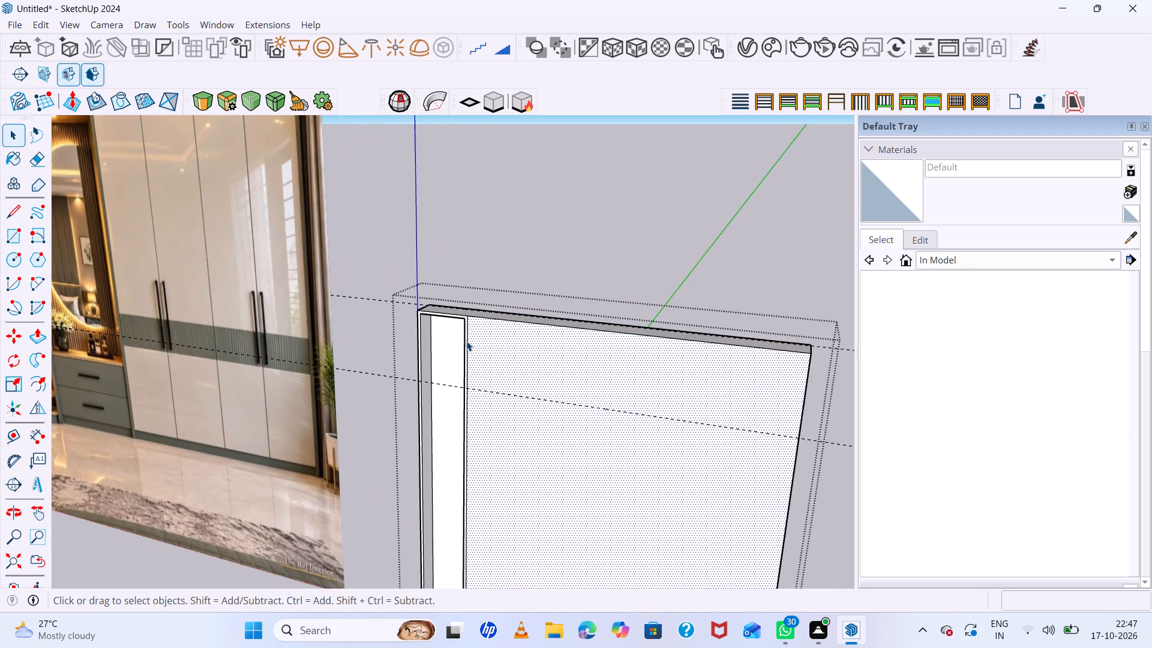
pyautogui.click(469, 337)
pyautogui.click(514, 352)
pyautogui.scroll(-11, 408, 306)
pyautogui.moveTo(487, 333); pyautogui.dragTo(607, 371, button='middle')
pyautogui.scroll(6, 630, 357)
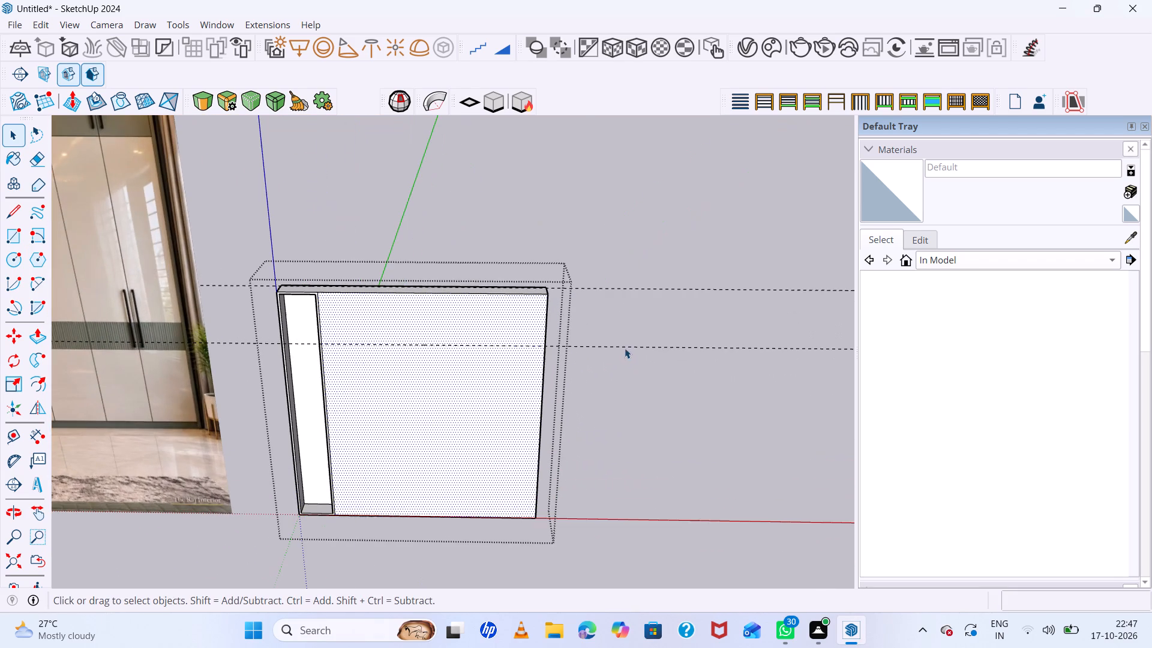
pyautogui.scroll(-5, 586, 328)
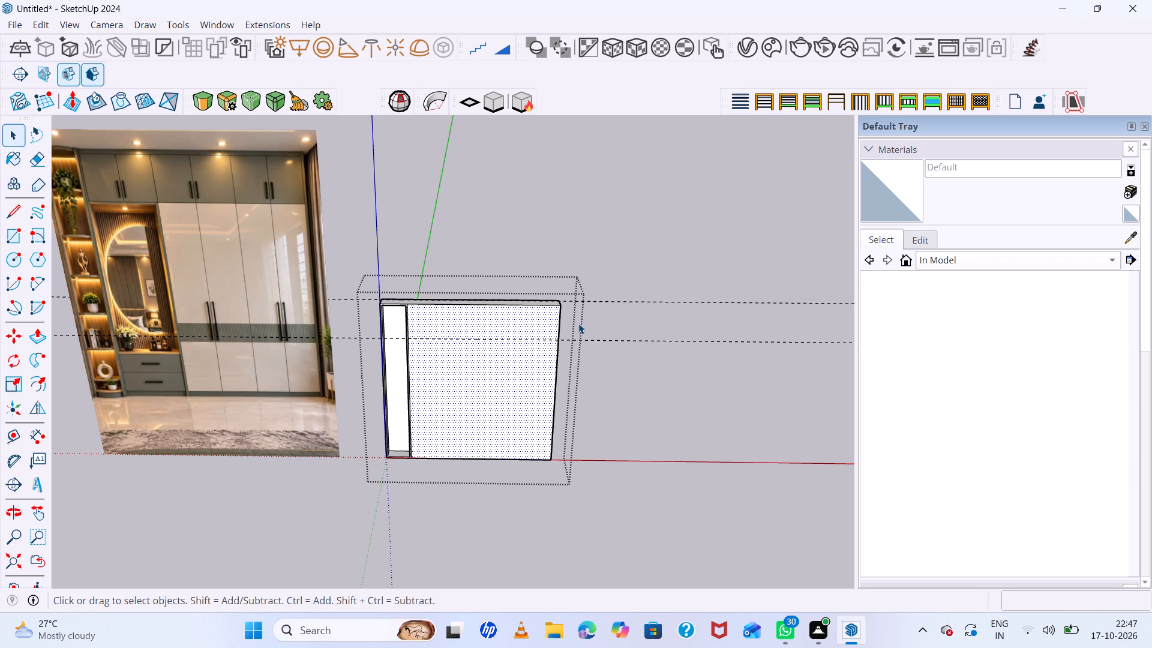
pyautogui.scroll(4, 444, 324)
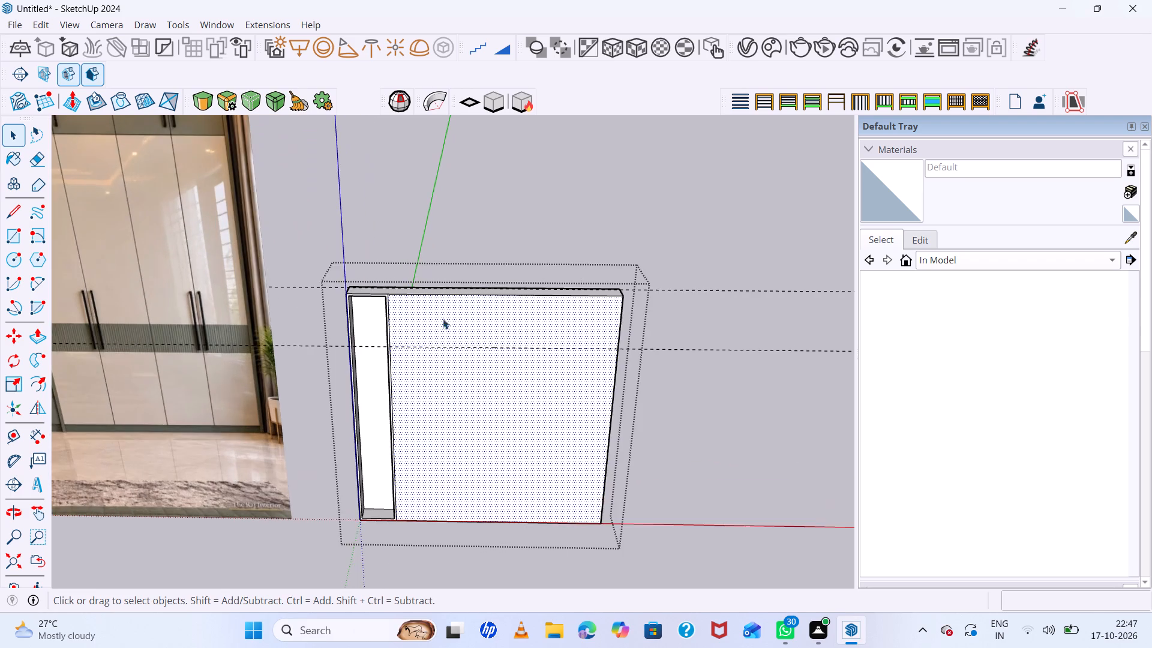
pyautogui.scroll(4, 427, 310)
pyautogui.press('r')
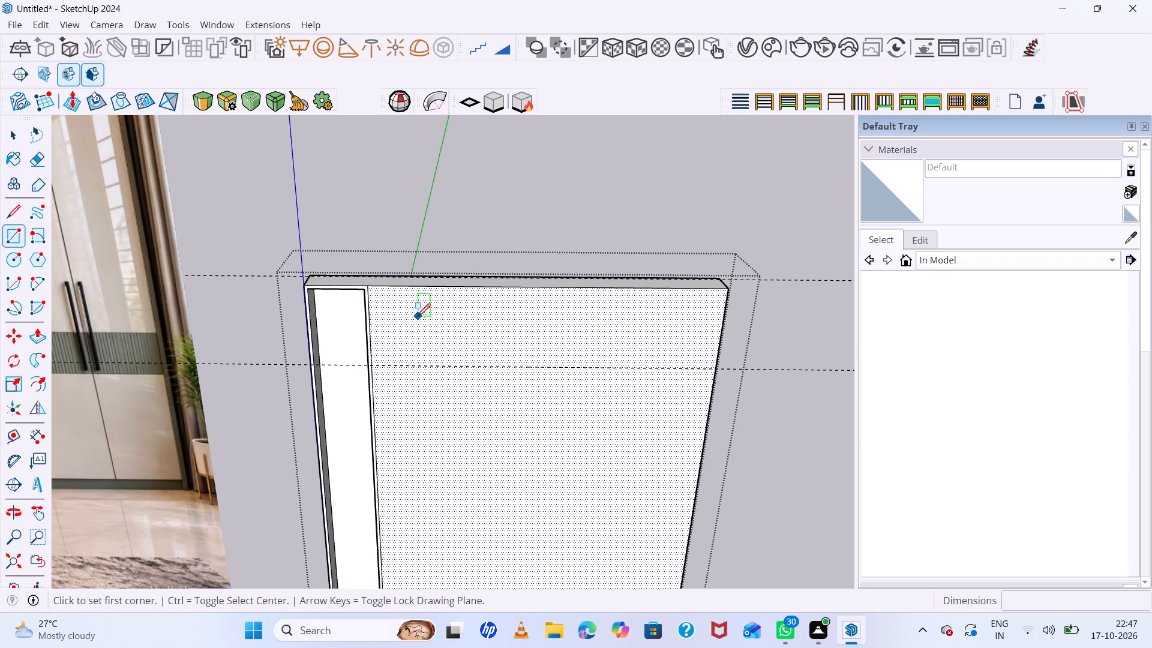
pyautogui.scroll(10, 372, 287)
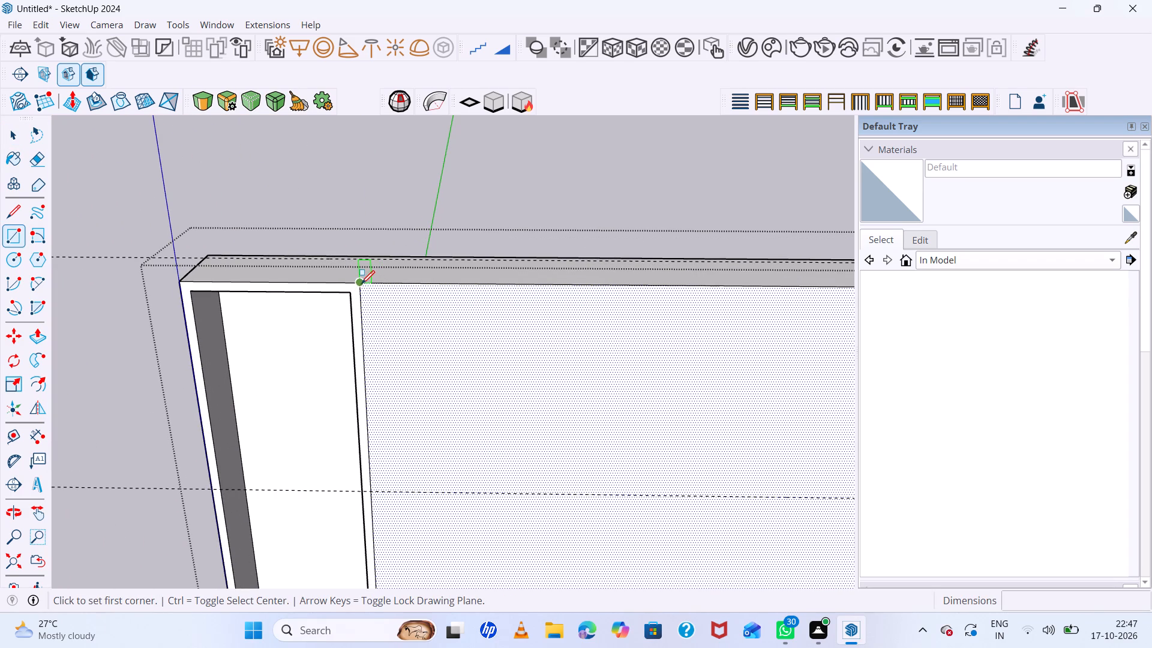
pyautogui.click(360, 283)
pyautogui.scroll(-7, 473, 386)
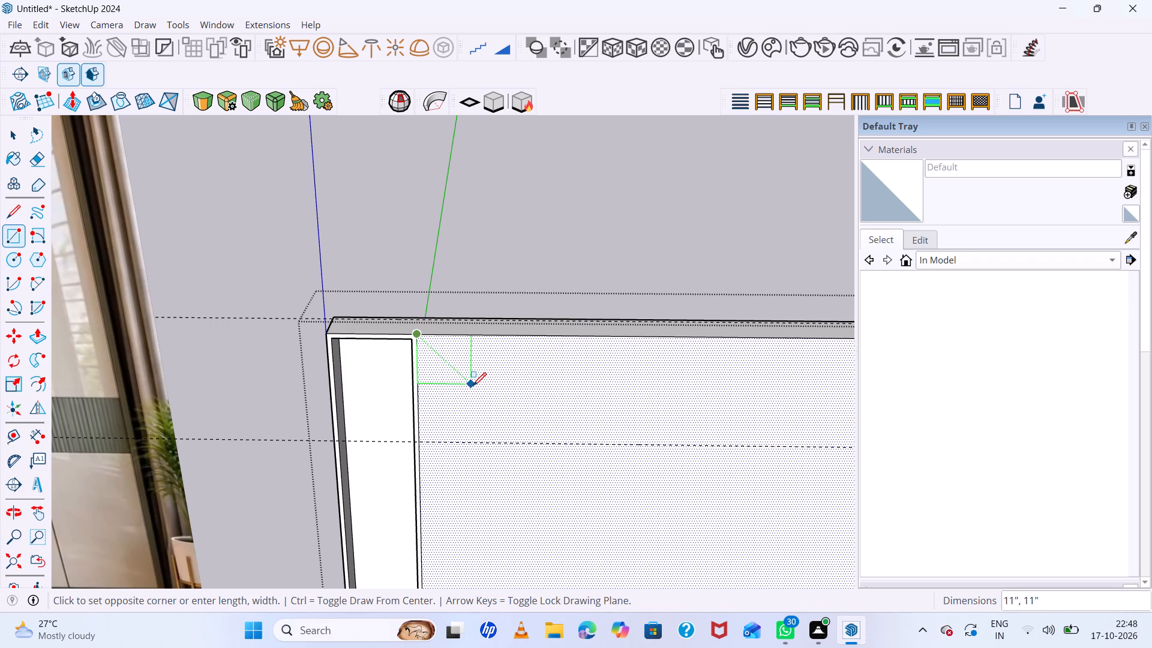
pyautogui.scroll(-5, 473, 386)
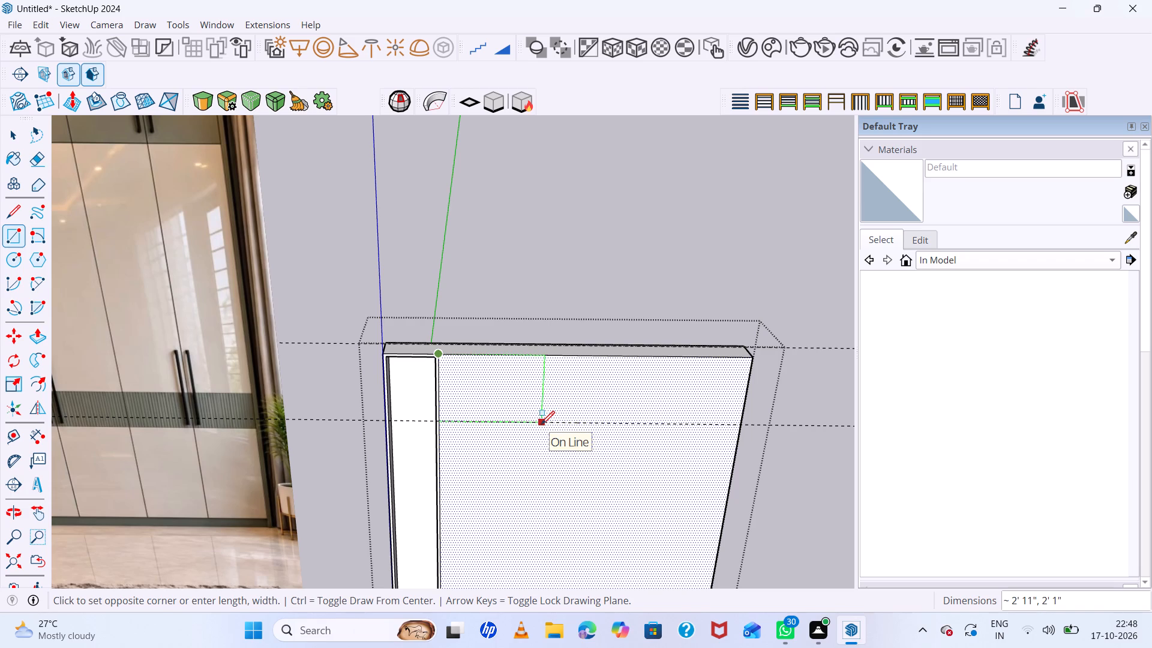
pyautogui.click(541, 424)
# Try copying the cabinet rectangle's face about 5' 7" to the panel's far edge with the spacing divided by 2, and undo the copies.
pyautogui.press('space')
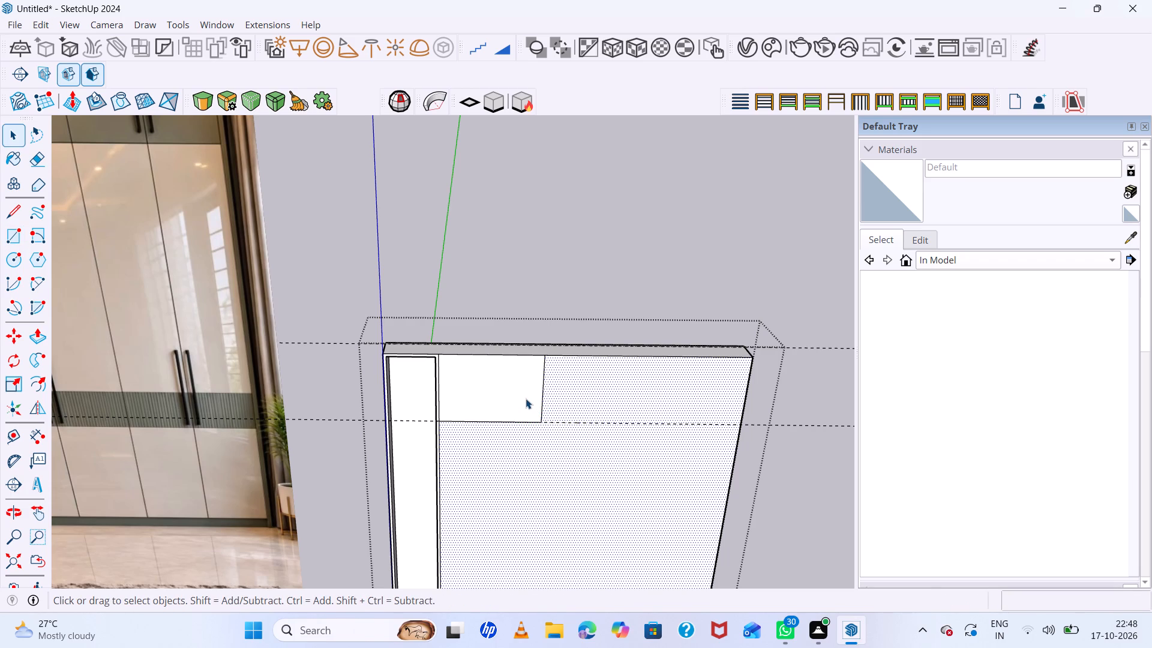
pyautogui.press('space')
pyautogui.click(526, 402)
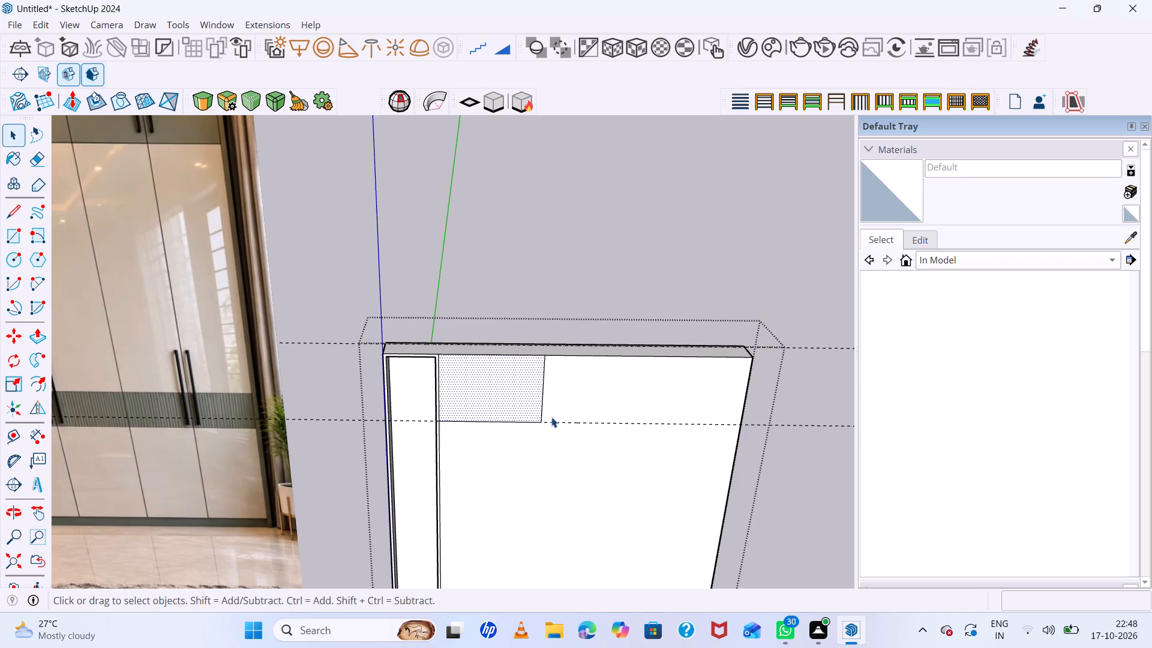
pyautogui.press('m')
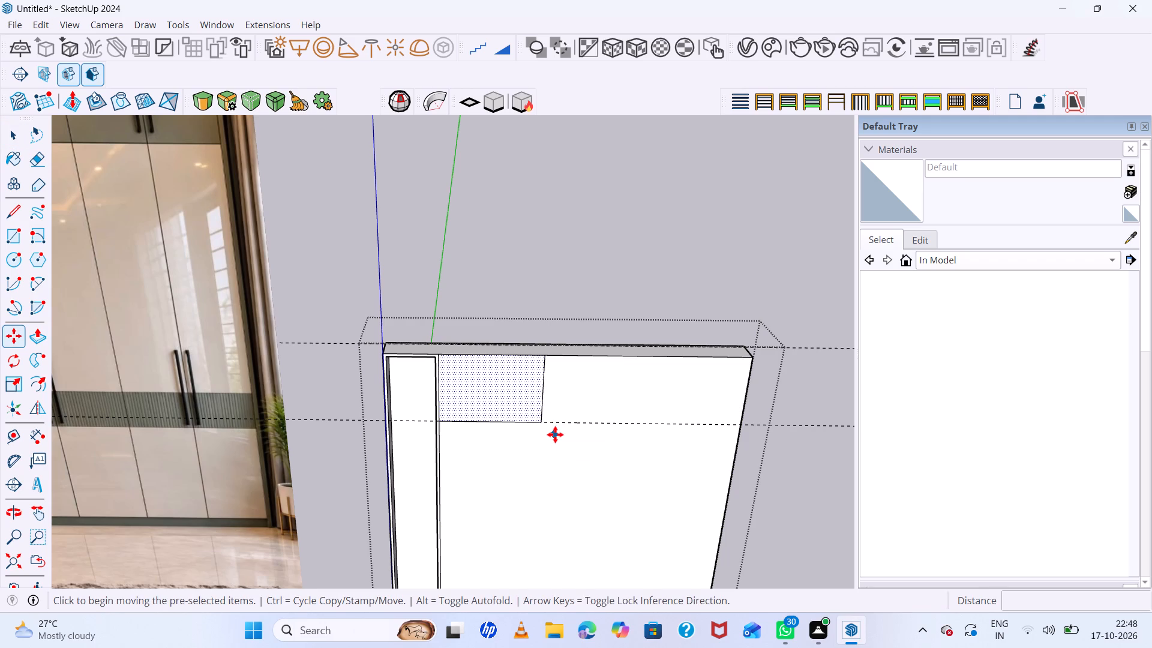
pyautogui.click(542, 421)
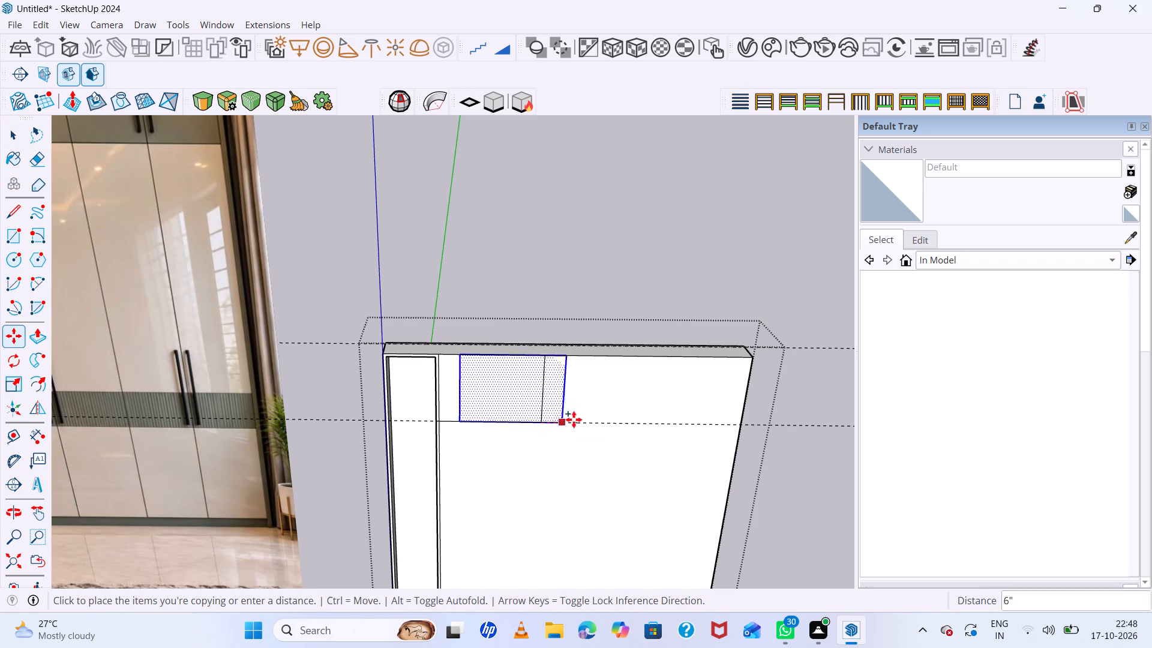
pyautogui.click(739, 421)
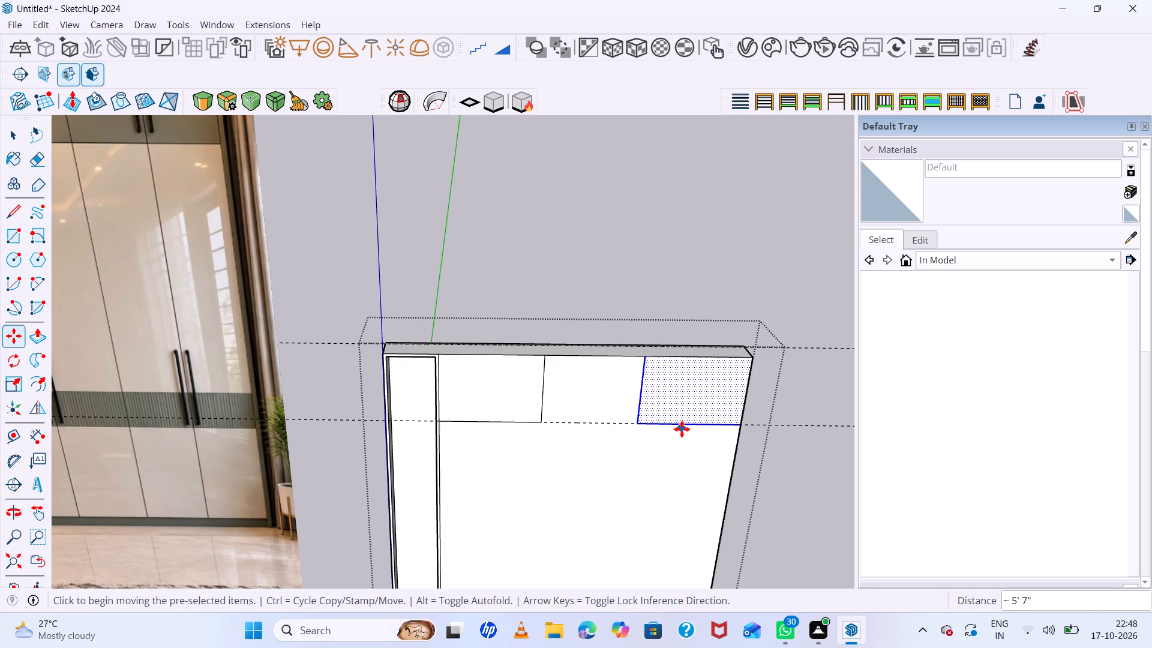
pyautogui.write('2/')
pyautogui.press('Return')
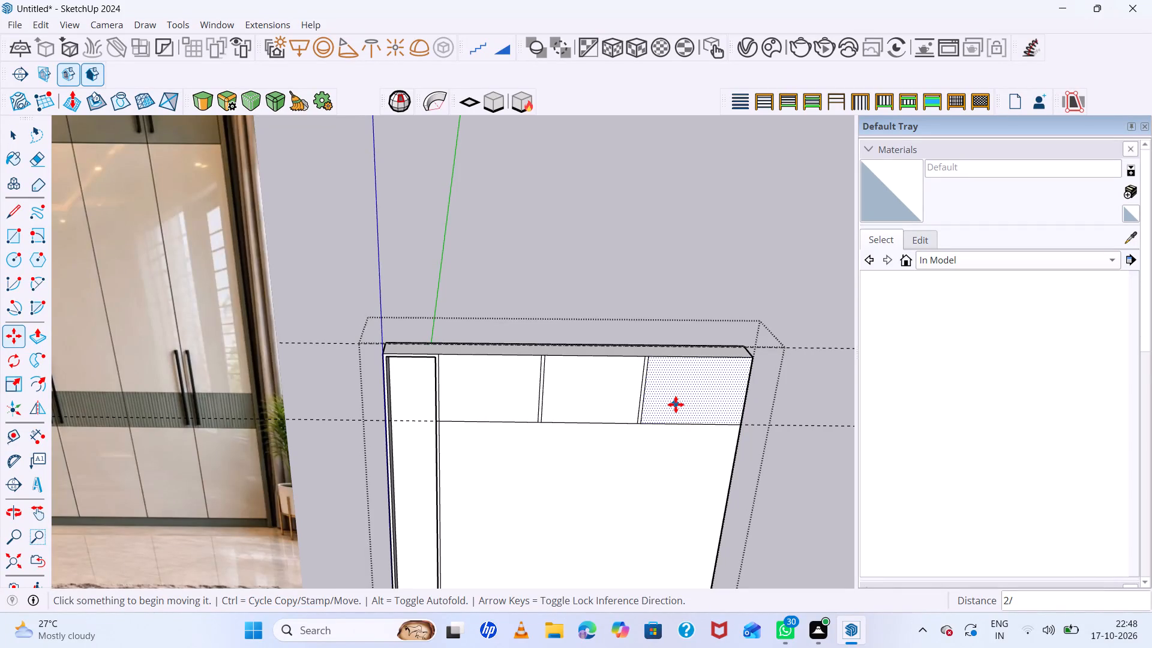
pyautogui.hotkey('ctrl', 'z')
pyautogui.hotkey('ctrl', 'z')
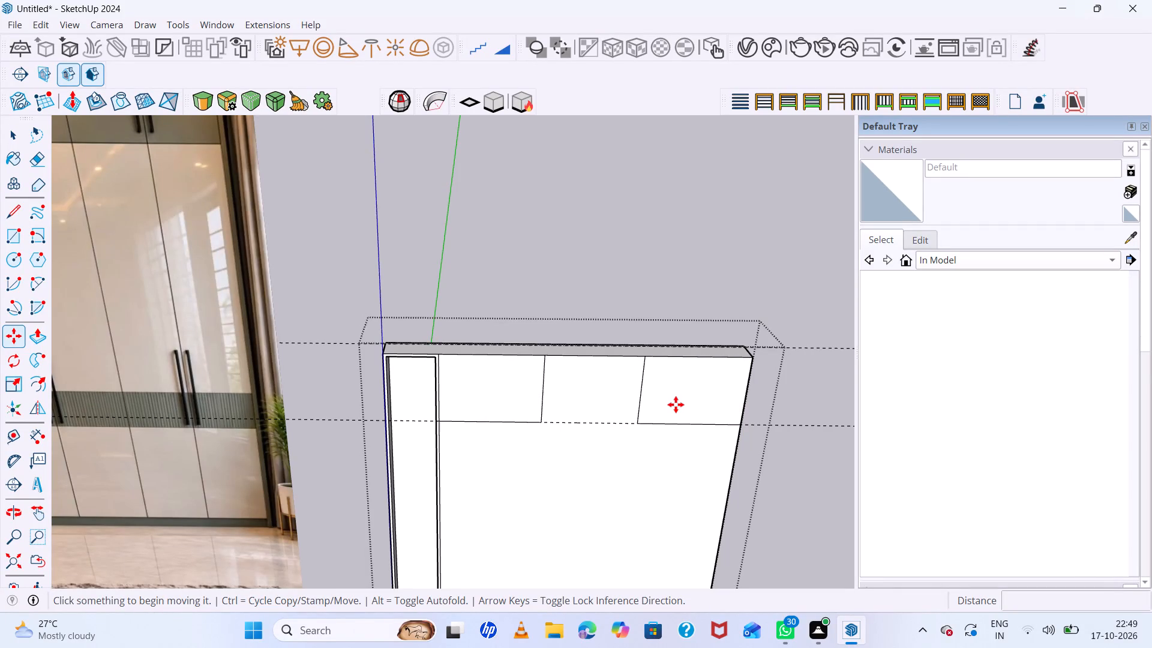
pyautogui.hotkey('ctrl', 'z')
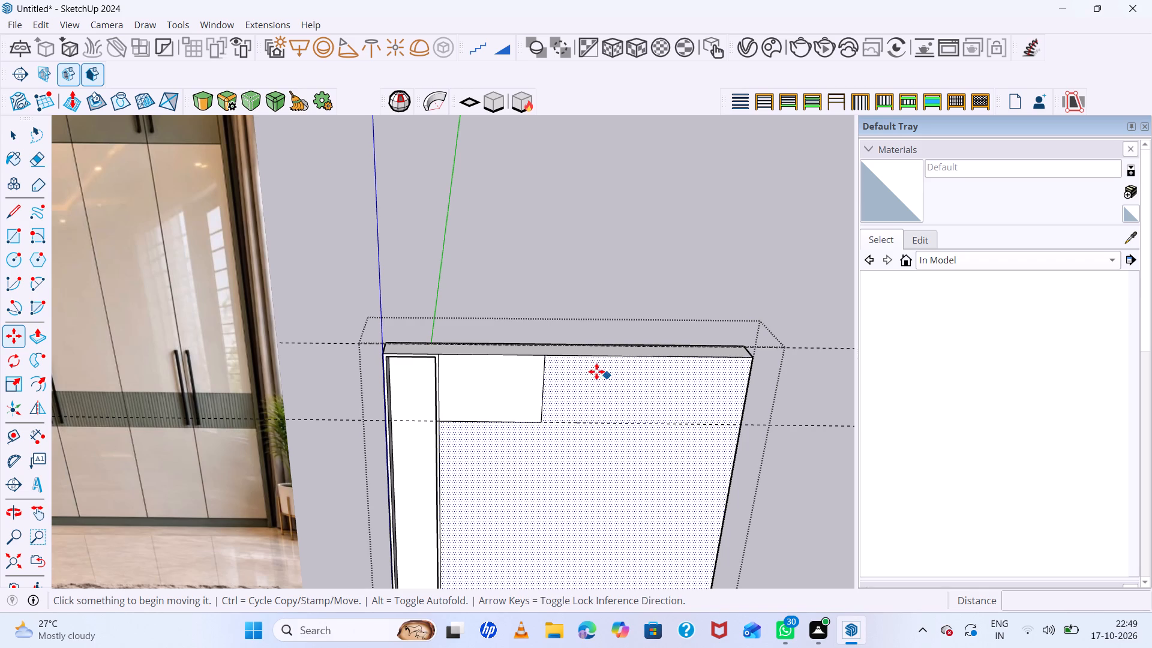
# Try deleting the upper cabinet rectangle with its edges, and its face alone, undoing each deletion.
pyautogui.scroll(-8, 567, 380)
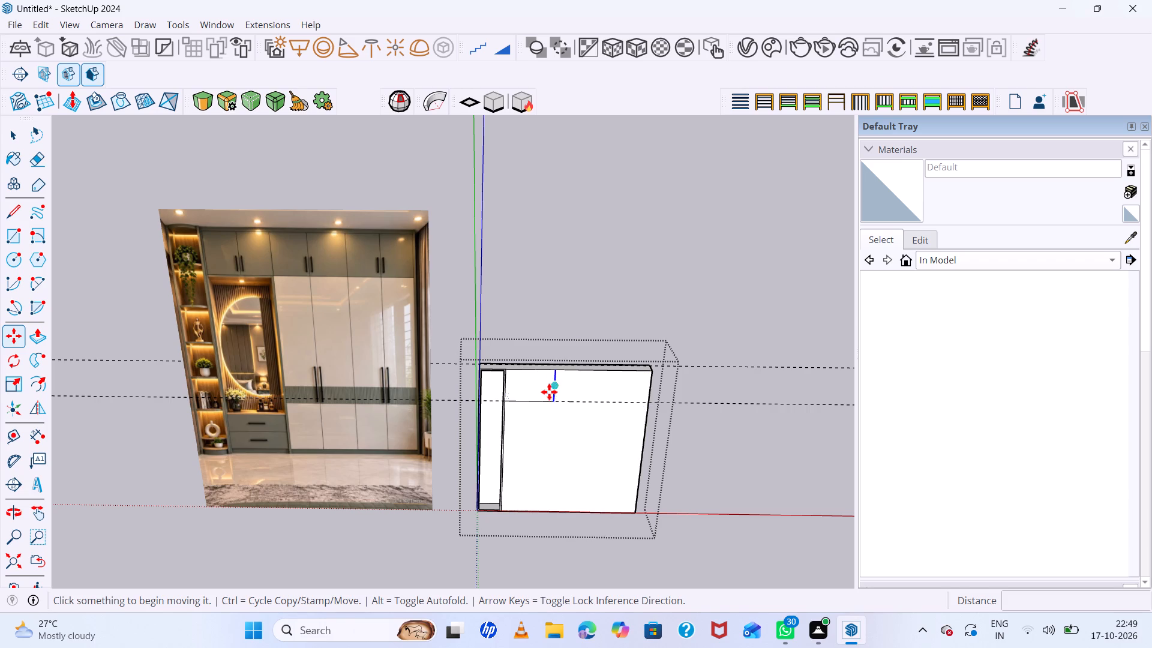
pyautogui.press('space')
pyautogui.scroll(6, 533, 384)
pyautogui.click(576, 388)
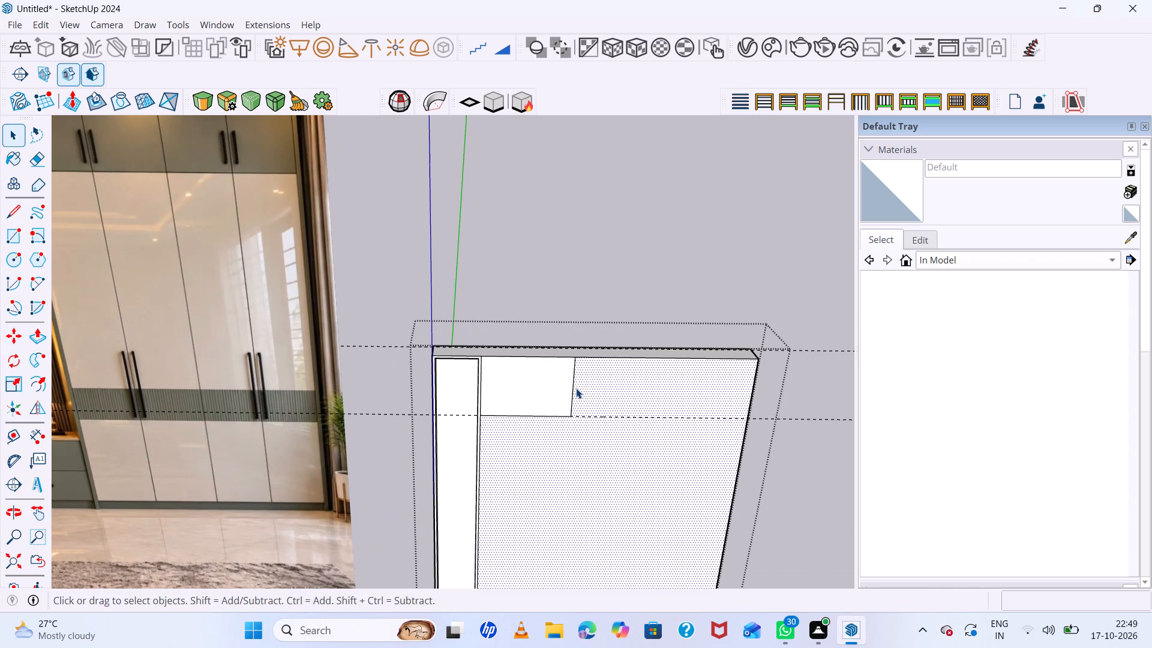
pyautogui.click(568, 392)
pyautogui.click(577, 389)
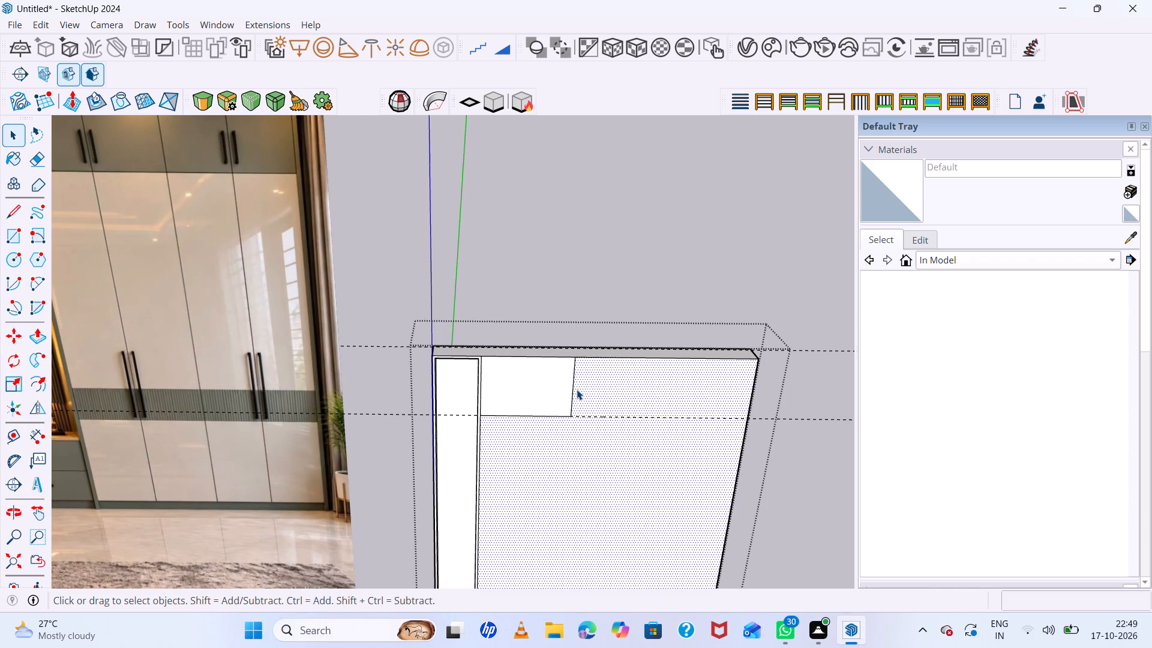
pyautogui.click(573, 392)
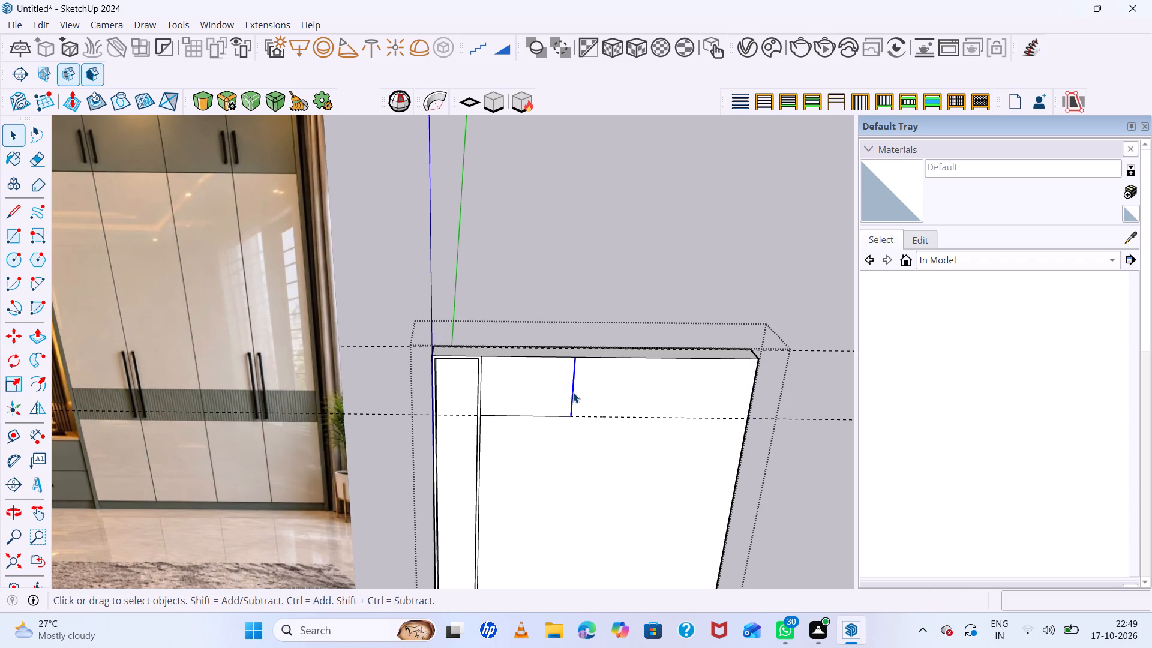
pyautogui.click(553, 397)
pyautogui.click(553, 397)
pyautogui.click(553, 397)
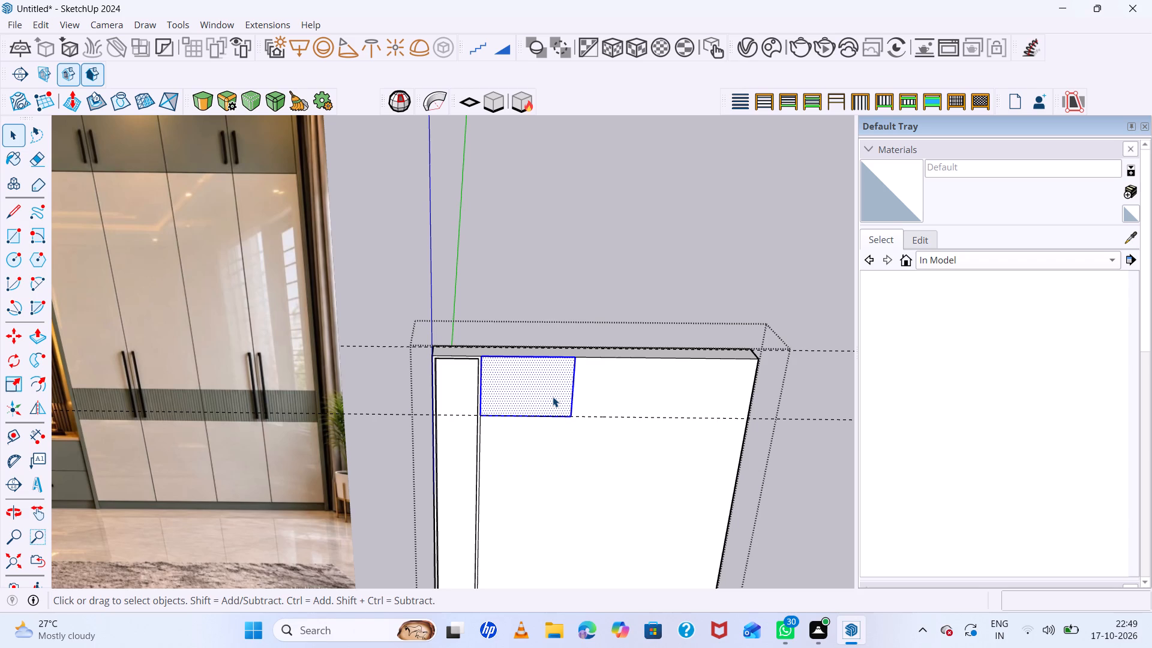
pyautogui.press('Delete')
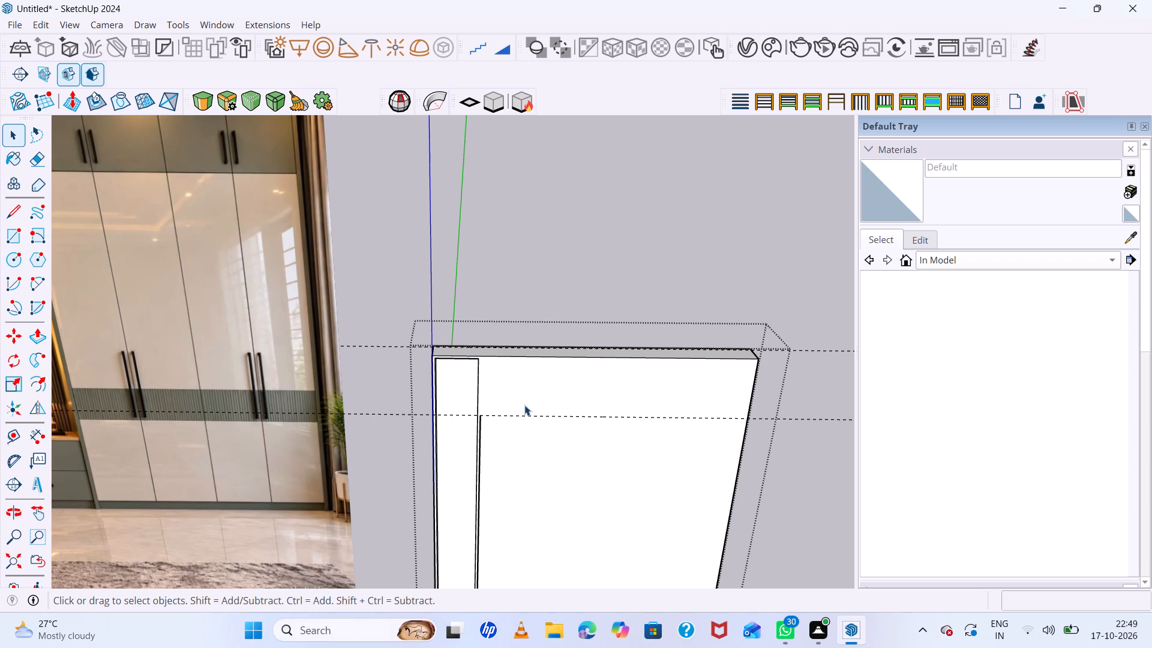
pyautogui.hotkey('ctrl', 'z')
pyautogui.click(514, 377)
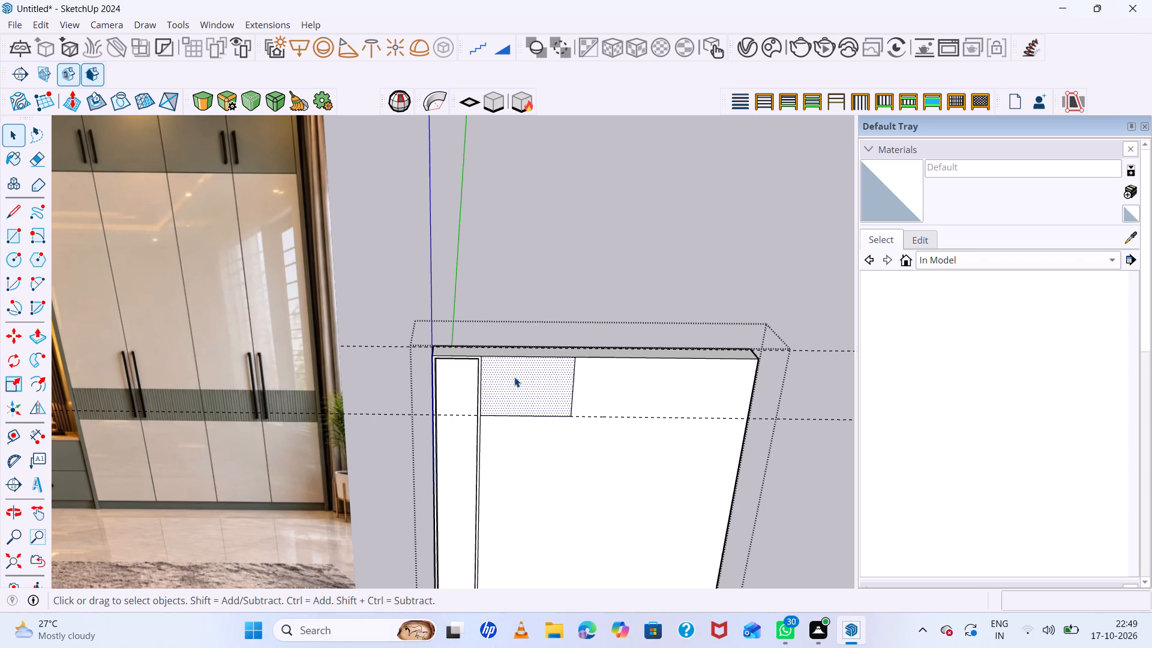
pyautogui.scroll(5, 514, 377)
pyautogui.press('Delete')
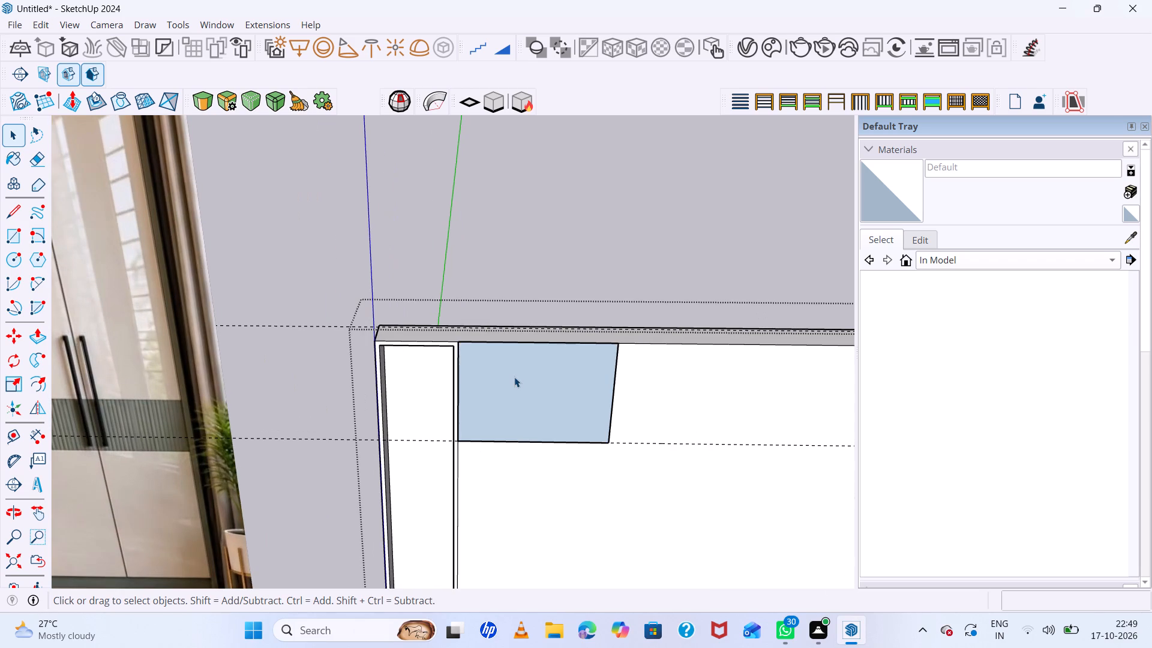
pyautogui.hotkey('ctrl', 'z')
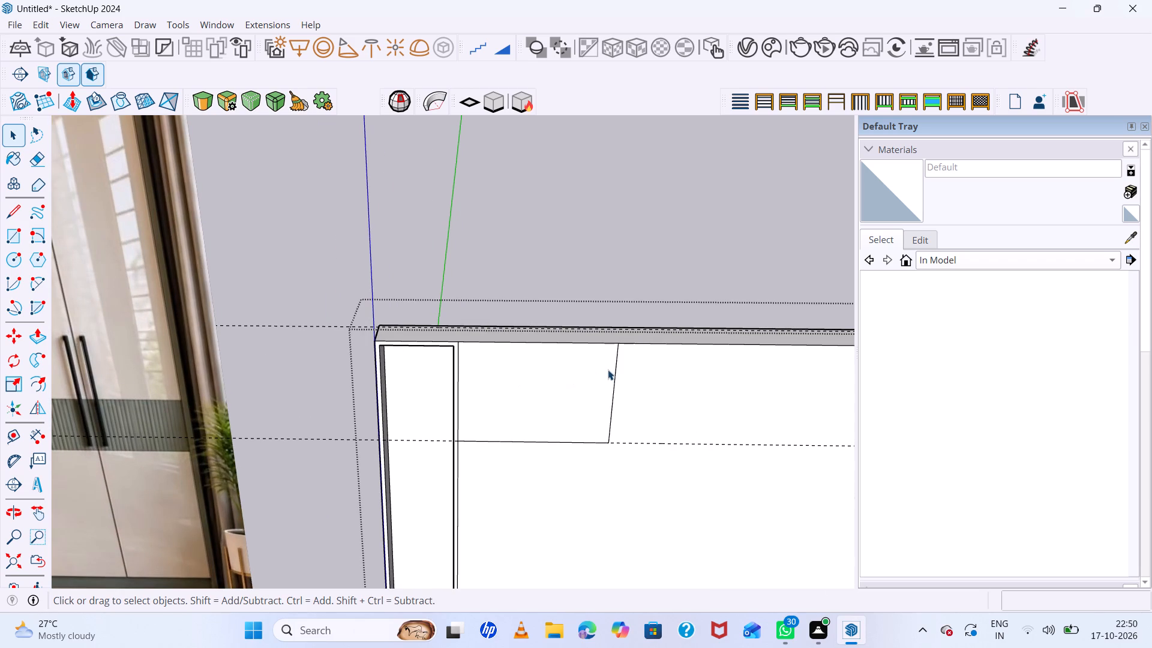
# Erase the upper cabinet rectangle's side and bottom edges along with the horizontal guide line beneath it.
pyautogui.press('e')
pyautogui.moveTo(657, 376); pyautogui.dragTo(566, 396)
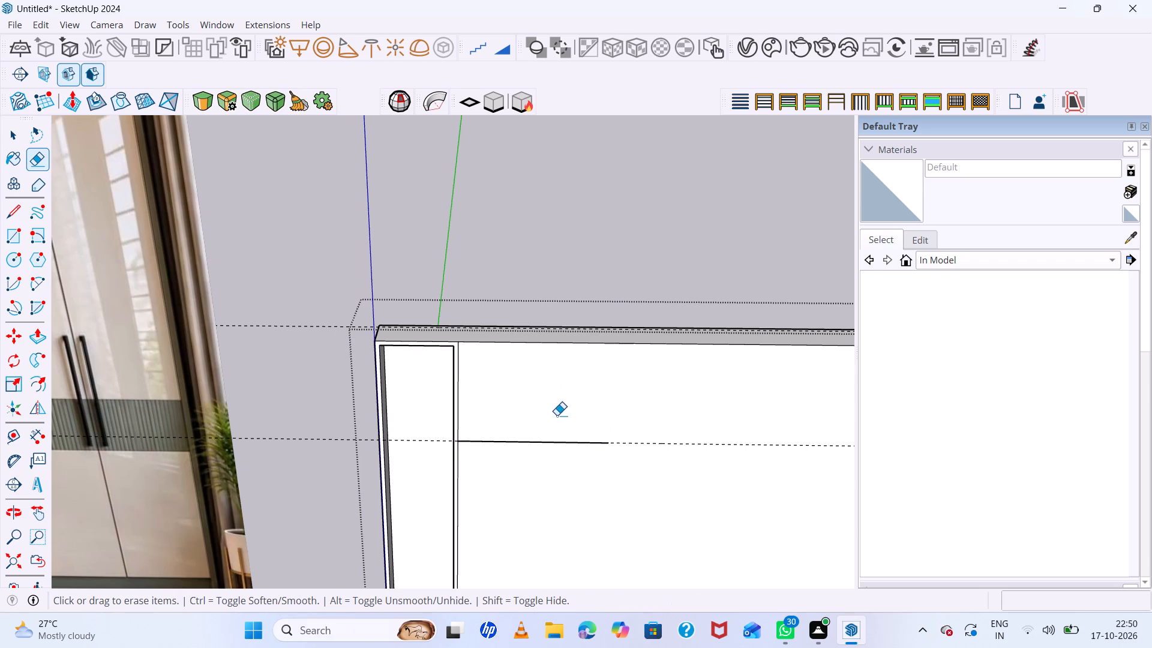
pyautogui.click(544, 437)
pyautogui.click(539, 448)
pyautogui.click(537, 439)
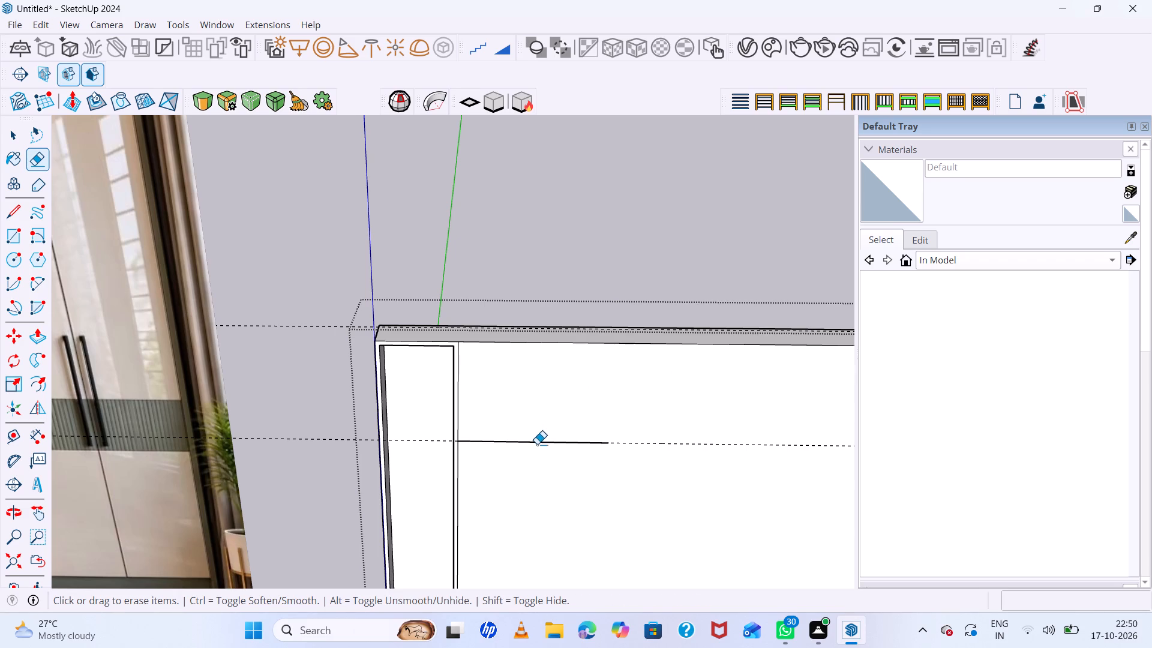
pyautogui.click(537, 444)
pyautogui.scroll(-7, 535, 396)
pyautogui.scroll(7, 533, 392)
pyautogui.moveTo(562, 383); pyautogui.dragTo(558, 340, button='middle')
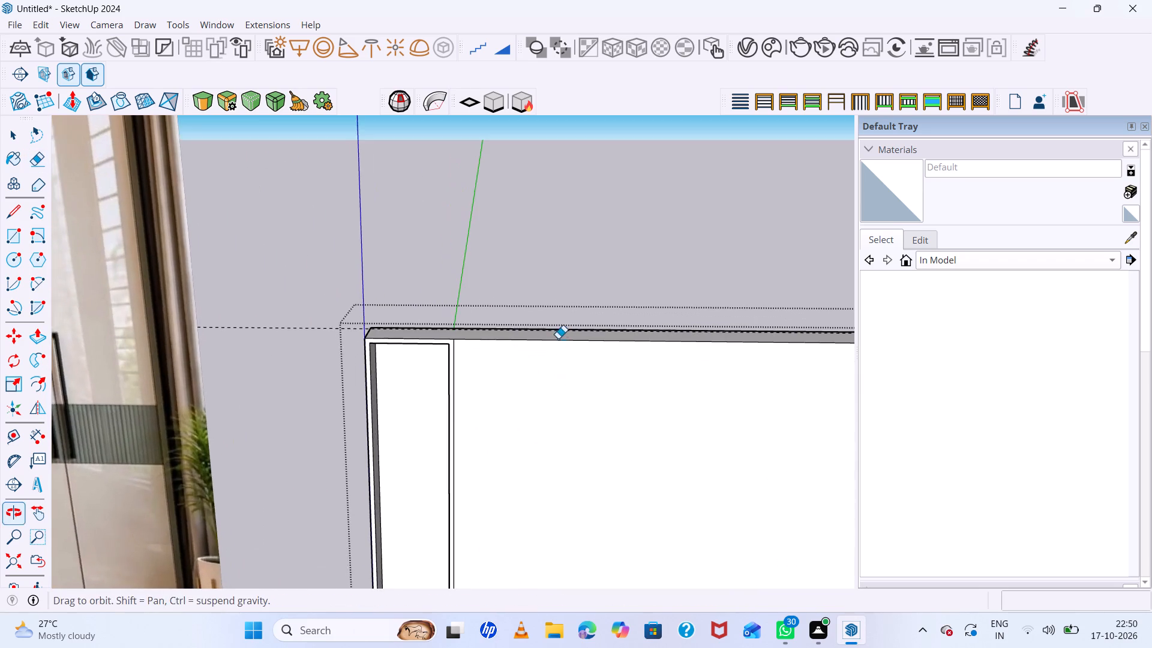
pyautogui.press('space')
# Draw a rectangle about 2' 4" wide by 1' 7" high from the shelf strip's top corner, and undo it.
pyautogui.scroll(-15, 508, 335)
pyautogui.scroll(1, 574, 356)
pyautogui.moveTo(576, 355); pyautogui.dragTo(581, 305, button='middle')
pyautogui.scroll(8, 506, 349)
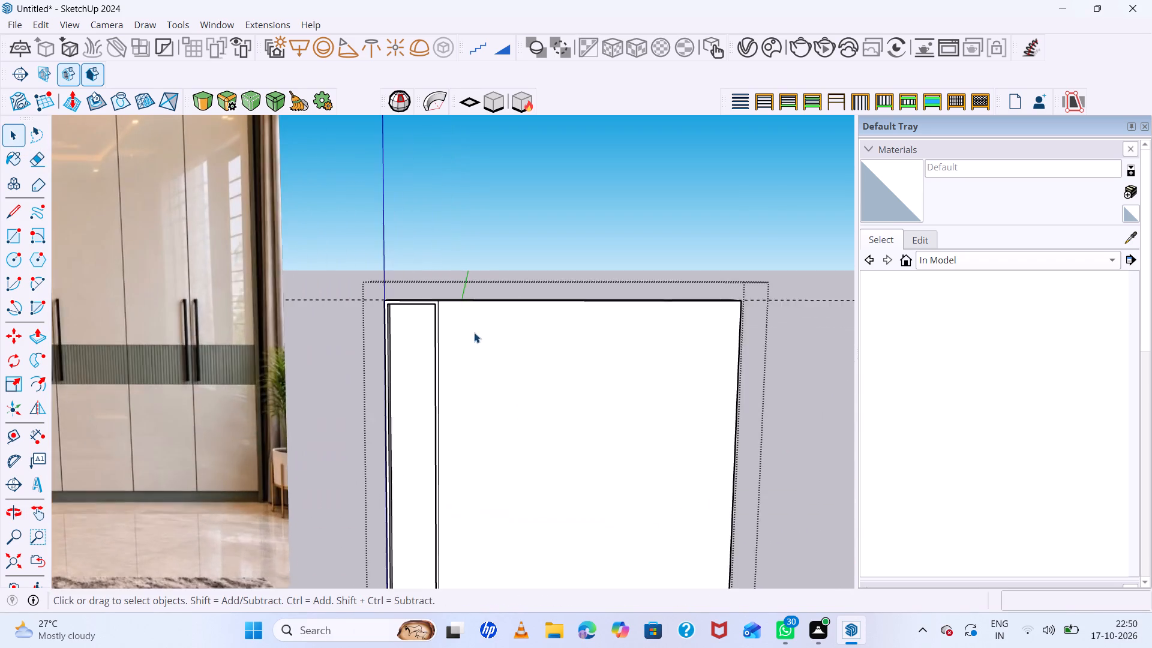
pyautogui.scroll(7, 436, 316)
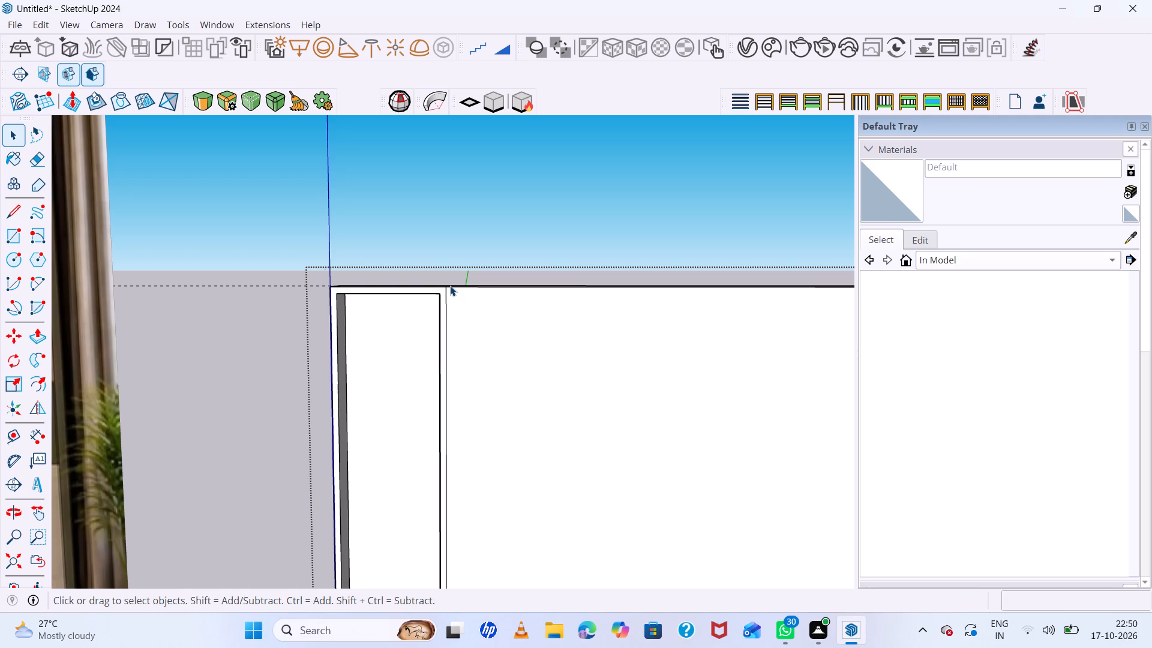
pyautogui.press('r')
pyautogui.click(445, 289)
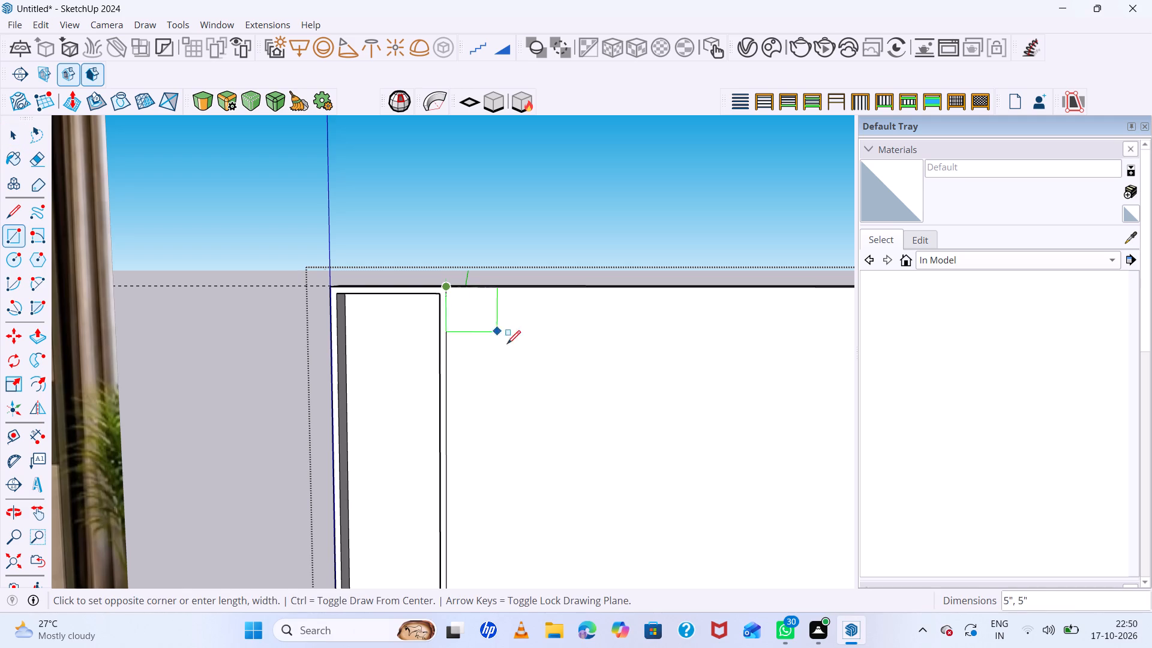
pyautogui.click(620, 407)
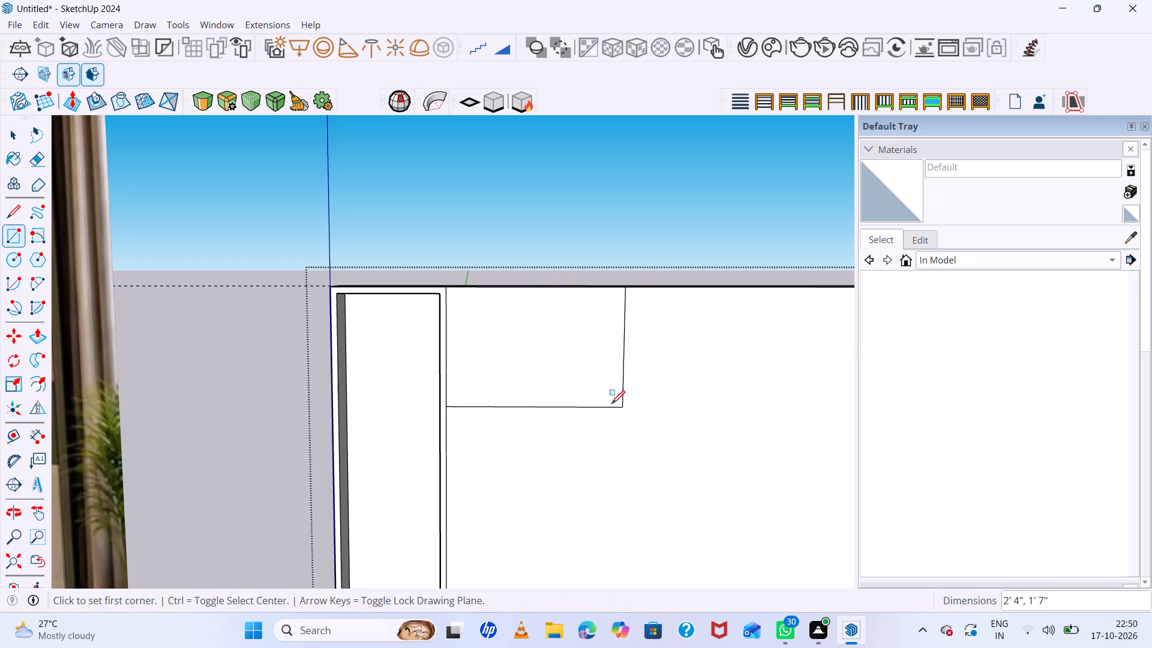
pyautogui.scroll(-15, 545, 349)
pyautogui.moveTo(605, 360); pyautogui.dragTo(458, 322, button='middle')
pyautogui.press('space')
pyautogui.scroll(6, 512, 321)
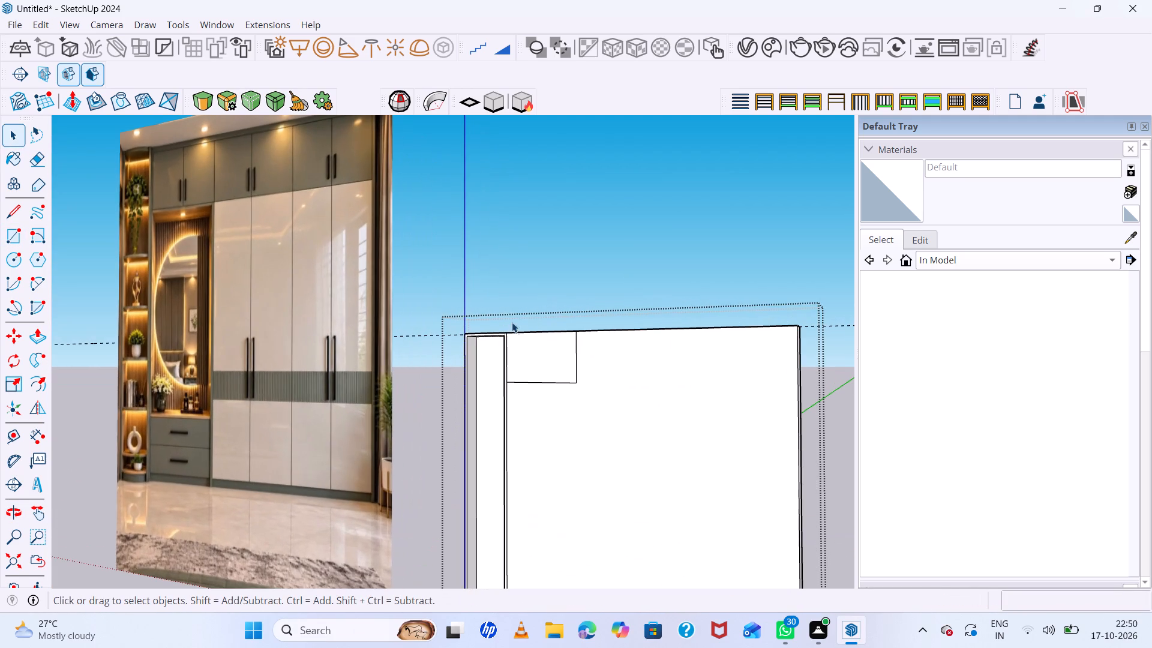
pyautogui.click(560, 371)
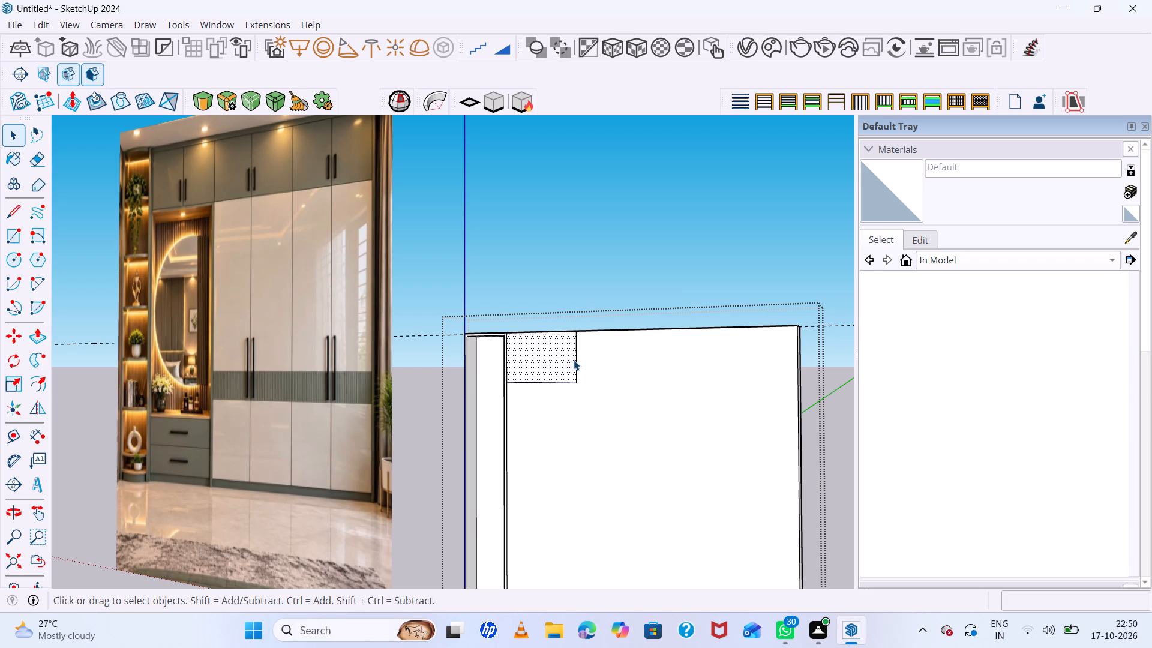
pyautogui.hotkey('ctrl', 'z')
# Place a horizontal guide line about 2' 2" below the panel's top edge.
pyautogui.press('t')
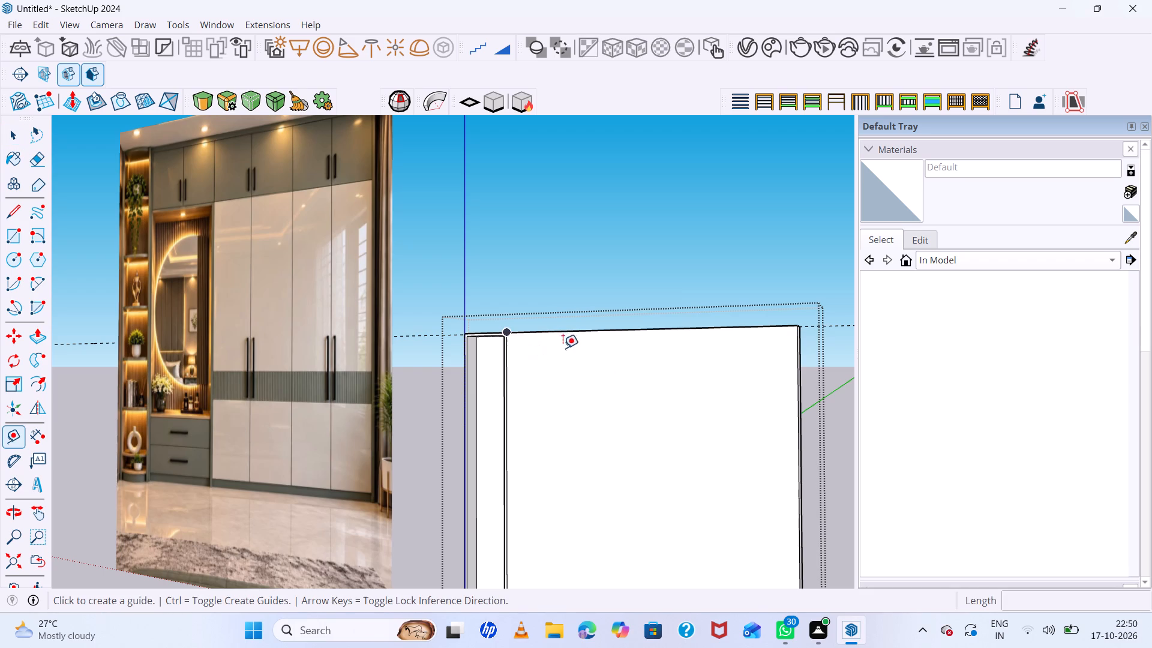
pyautogui.click(575, 333)
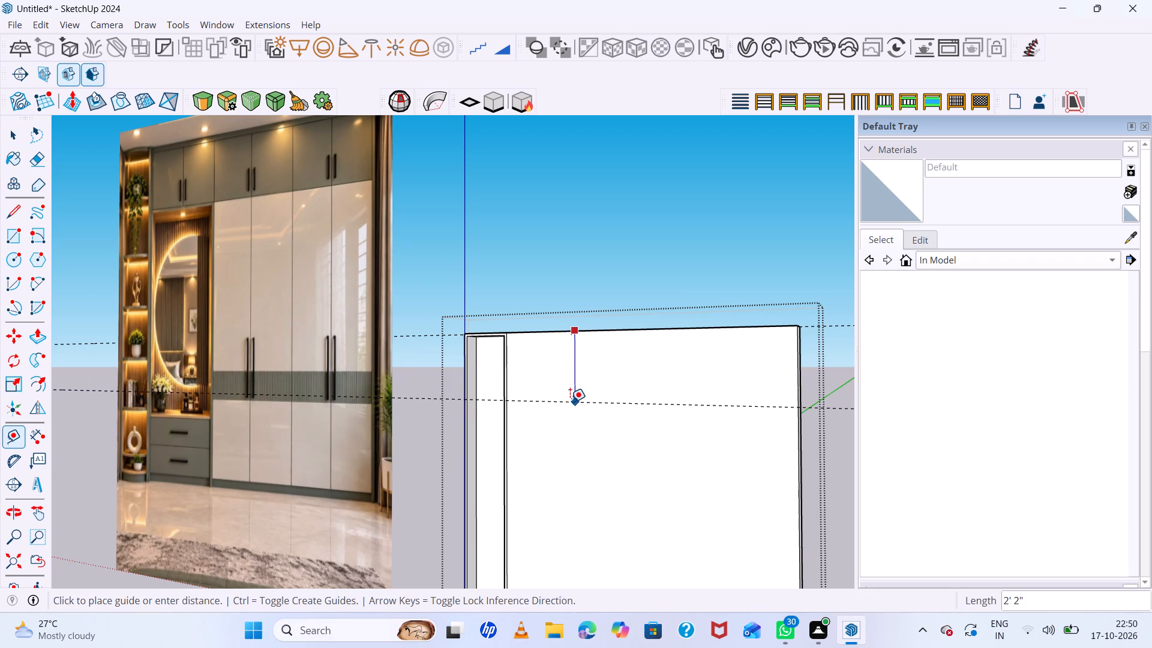
pyautogui.click(570, 406)
pyautogui.press('space')
# Draw an upper cabinet rectangle about 8' 6" wide from the shelf strip's top corner to the panel's far edge at the guide line.
pyautogui.scroll(-8, 502, 349)
pyautogui.scroll(1, 632, 399)
pyautogui.moveTo(642, 403); pyautogui.dragTo(767, 430, button='middle')
pyautogui.middleClick(767, 430)
pyautogui.scroll(6, 539, 341)
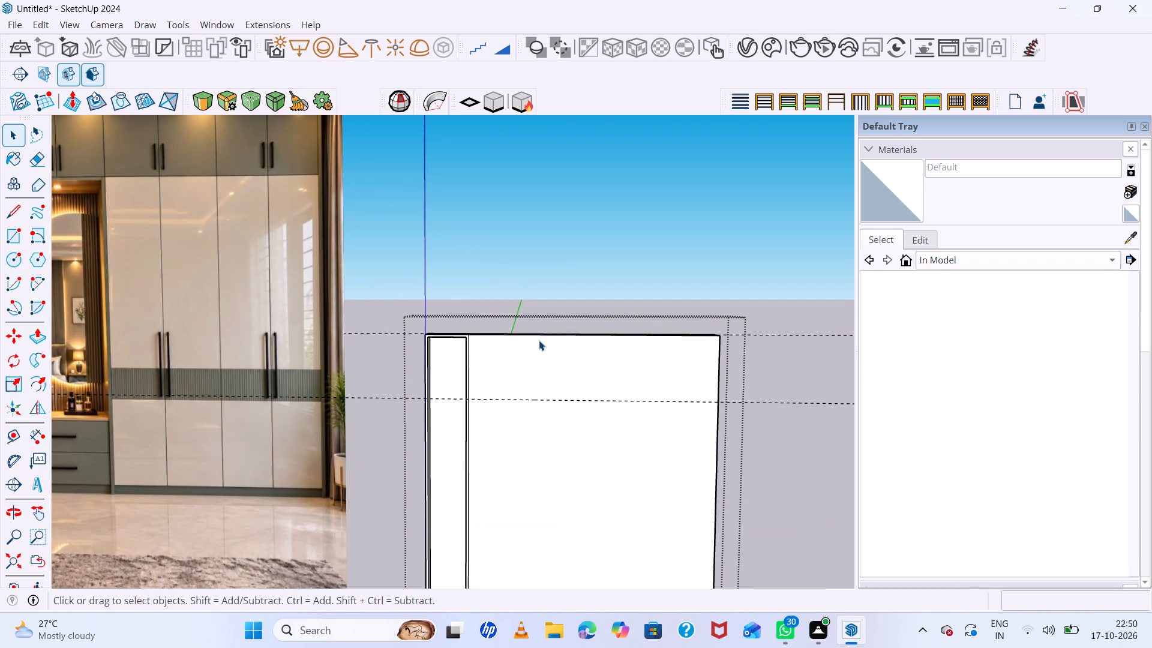
pyautogui.press('r')
pyautogui.click(468, 332)
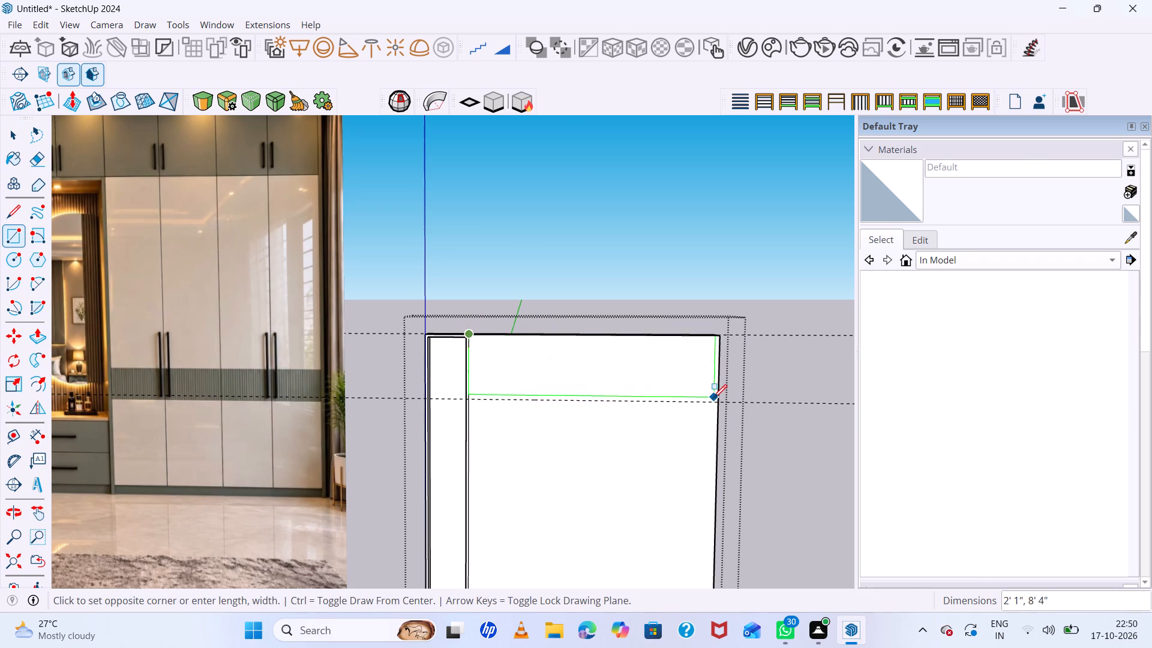
pyautogui.click(715, 401)
pyautogui.press('space')
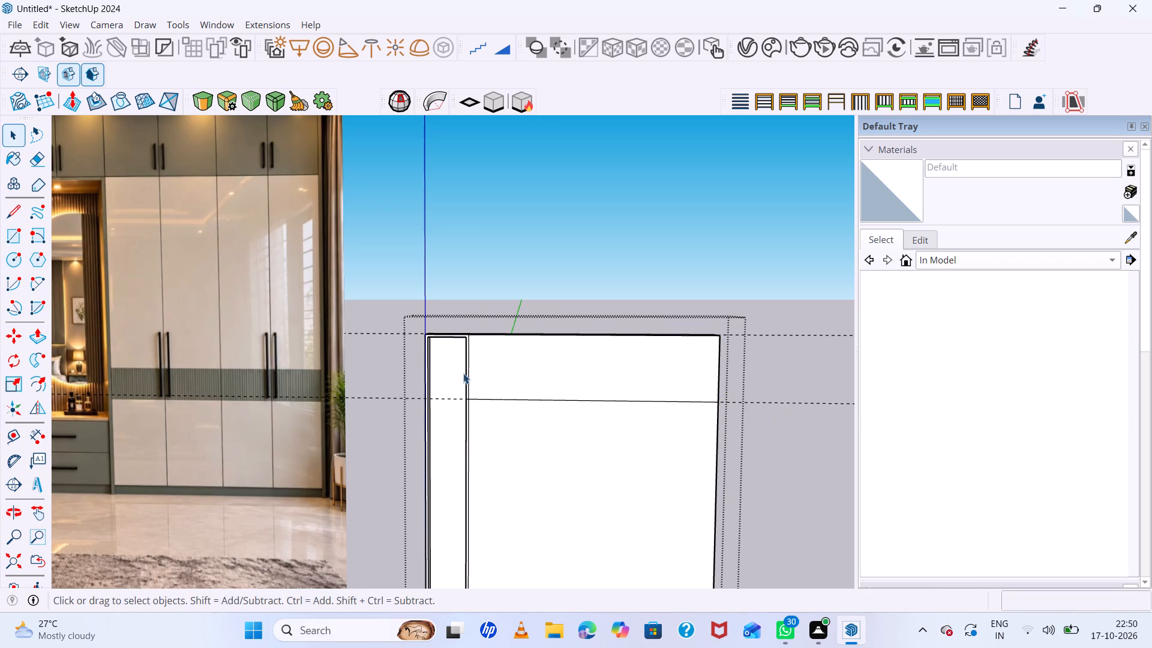
# Copy the upper cabinet strip's side edge about 8' 6" along the red axis to the panel's far edge, dividing the spacing by 2.
pyautogui.scroll(8, 467, 373)
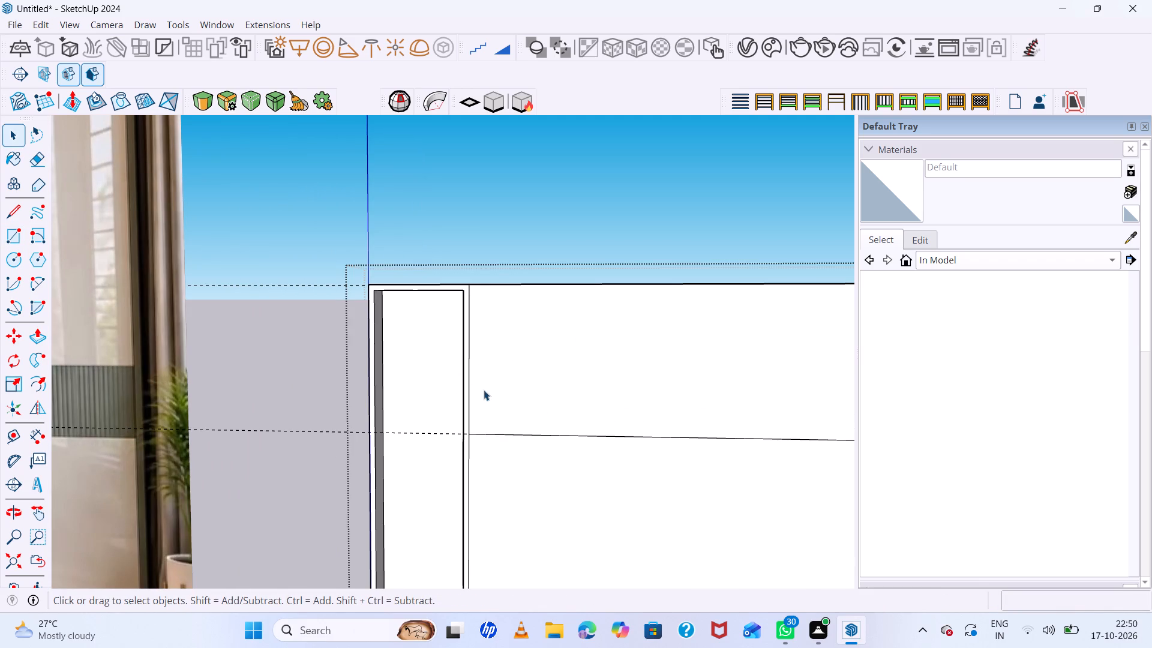
pyautogui.click(486, 392)
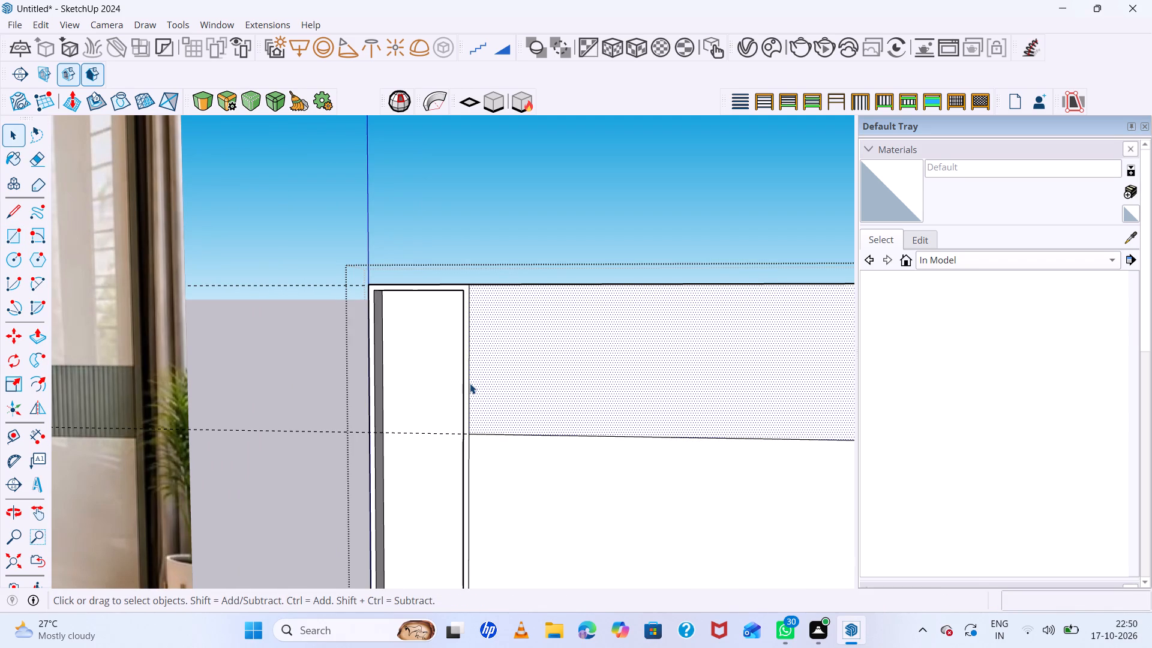
pyautogui.click(470, 383)
pyautogui.scroll(-8, 451, 340)
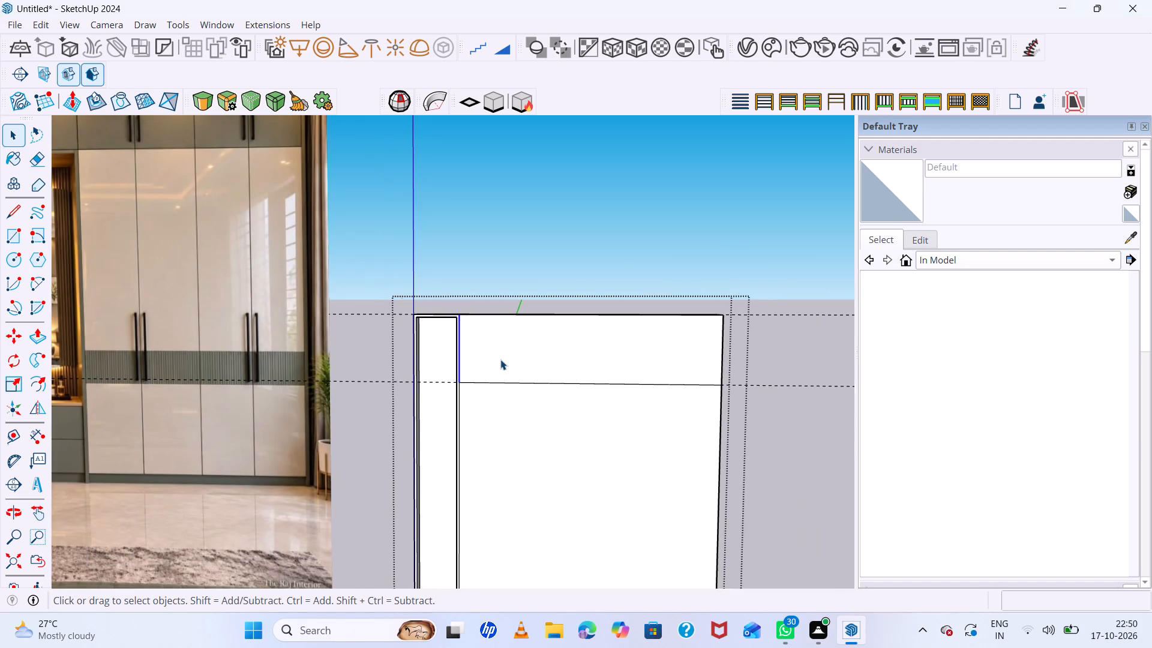
pyautogui.press('m')
pyautogui.scroll(7, 476, 380)
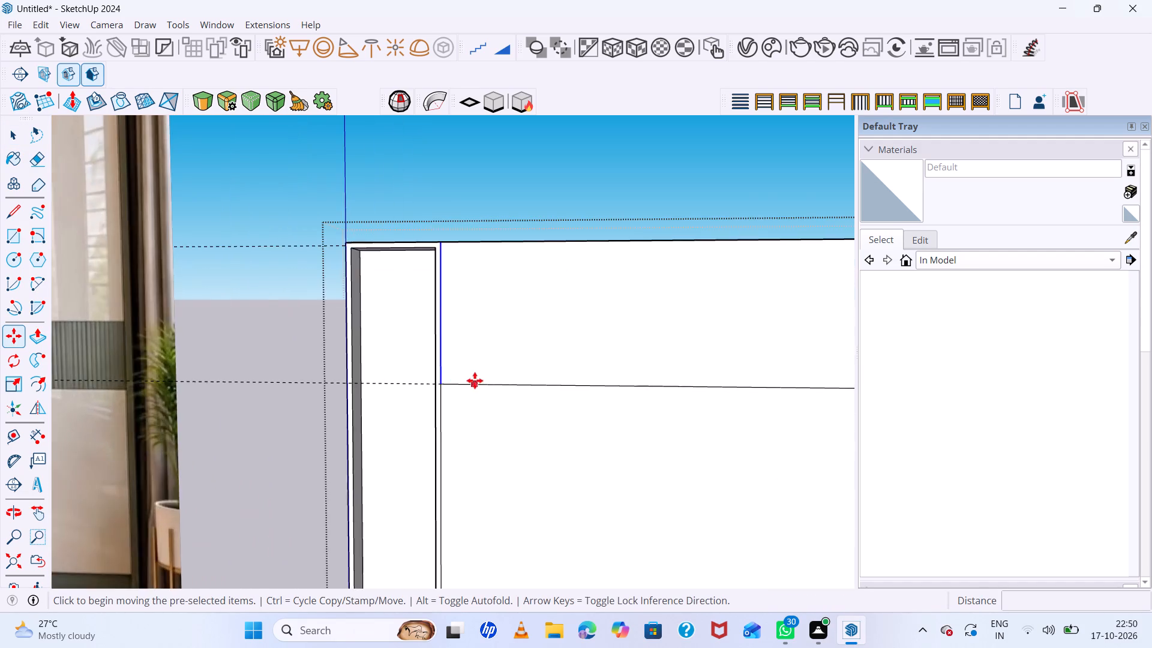
pyautogui.scroll(7, 454, 392)
pyautogui.click(427, 374)
pyautogui.scroll(-7, 521, 389)
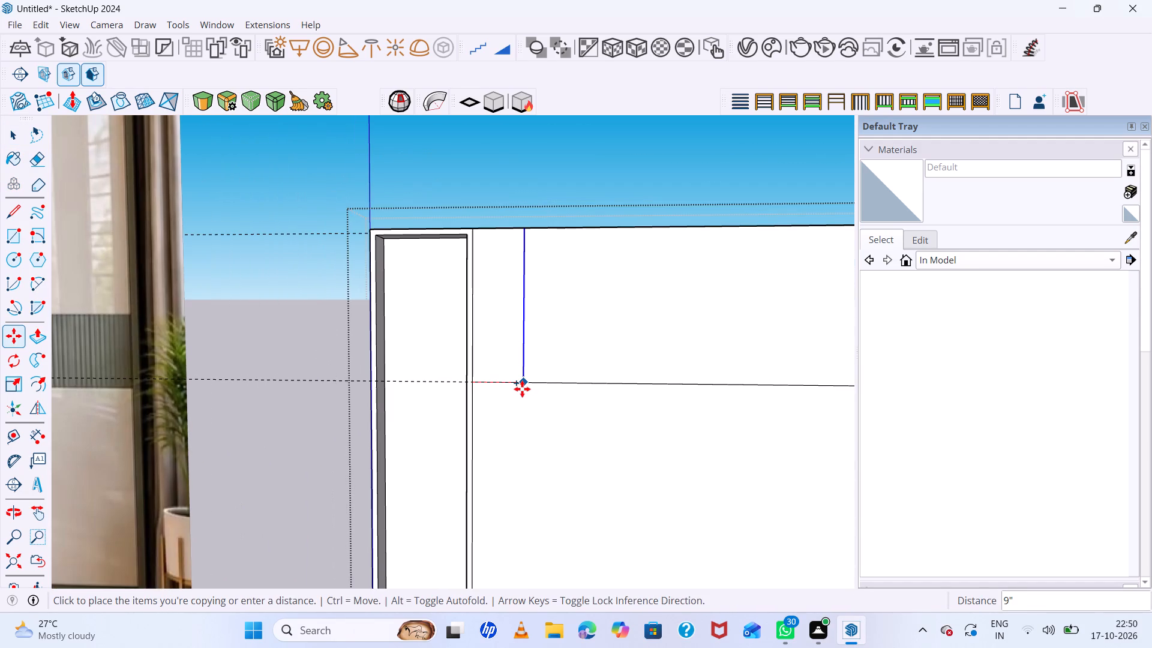
pyautogui.press('Right')
pyautogui.scroll(-13, 522, 389)
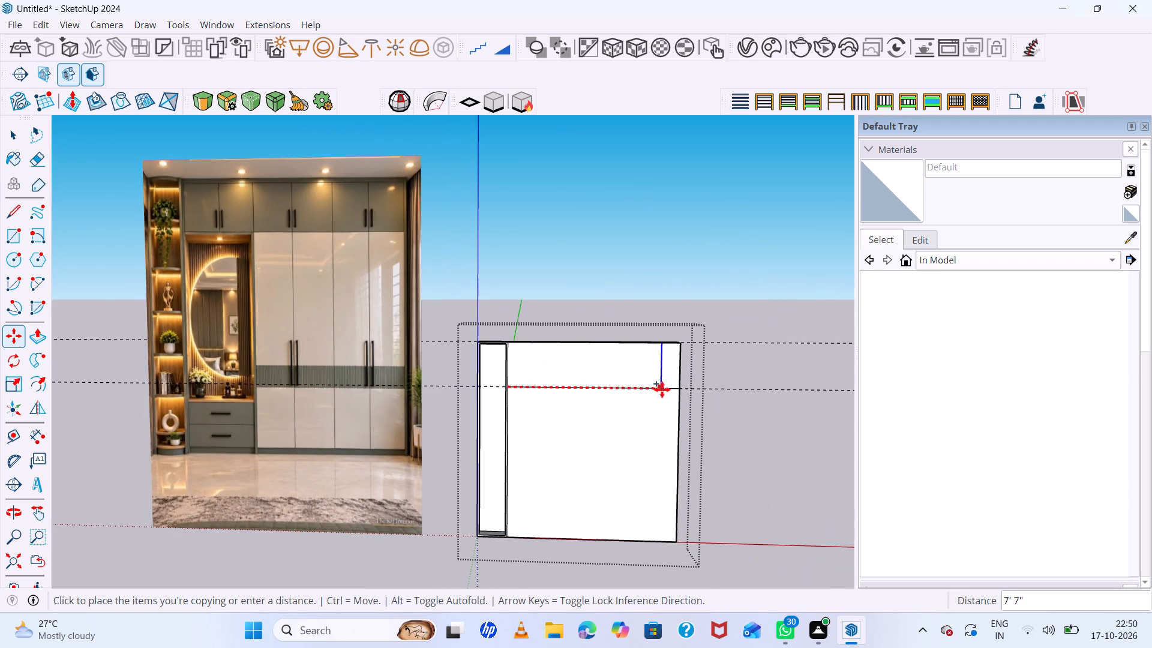
pyautogui.scroll(13, 679, 393)
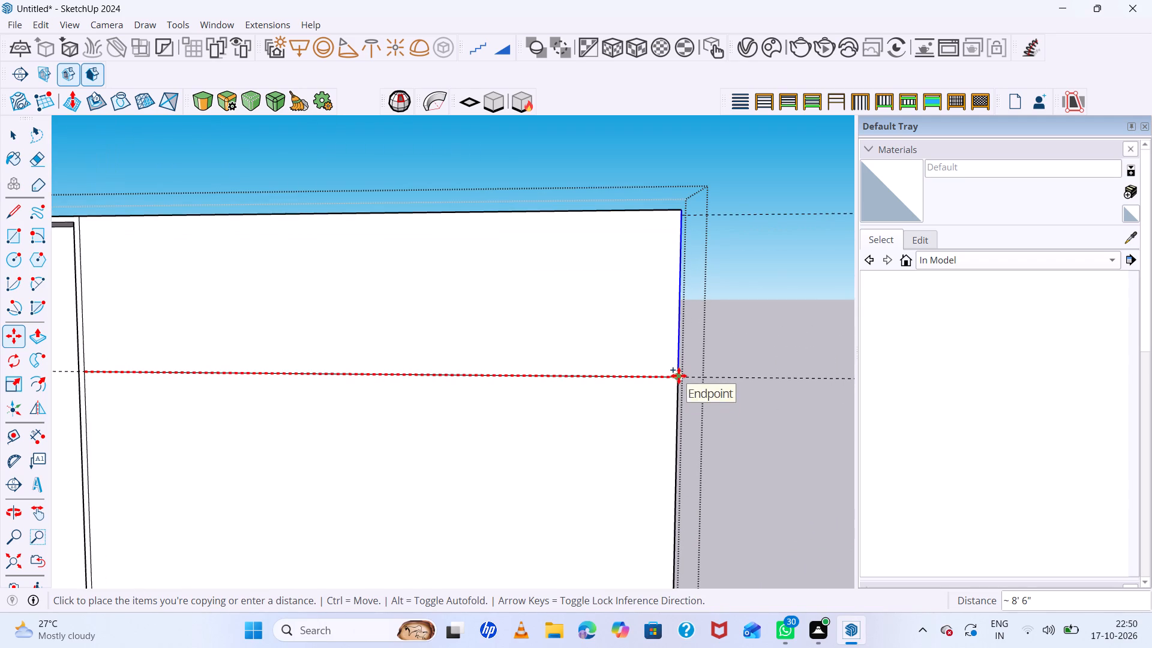
pyautogui.click(679, 376)
pyautogui.write('2/')
pyautogui.press('Return')
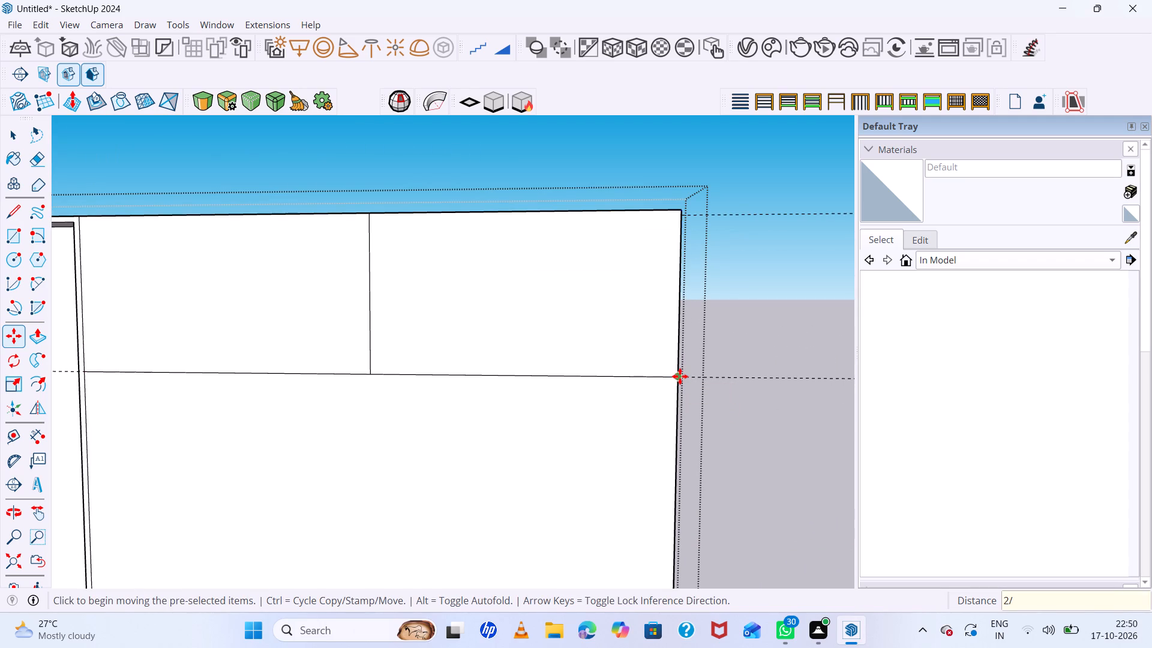
# Change the copied edge's spacing division to 3 to split the upper strip into three equal cabinets.
pyautogui.scroll(-17, 675, 373)
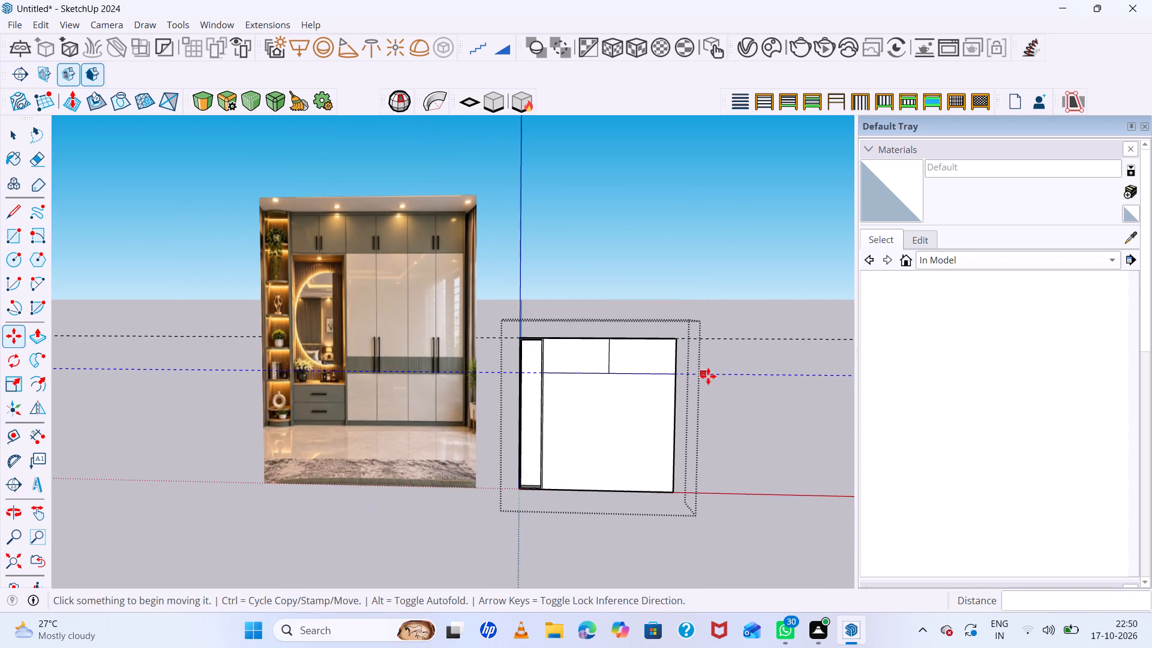
pyautogui.scroll(8, 637, 342)
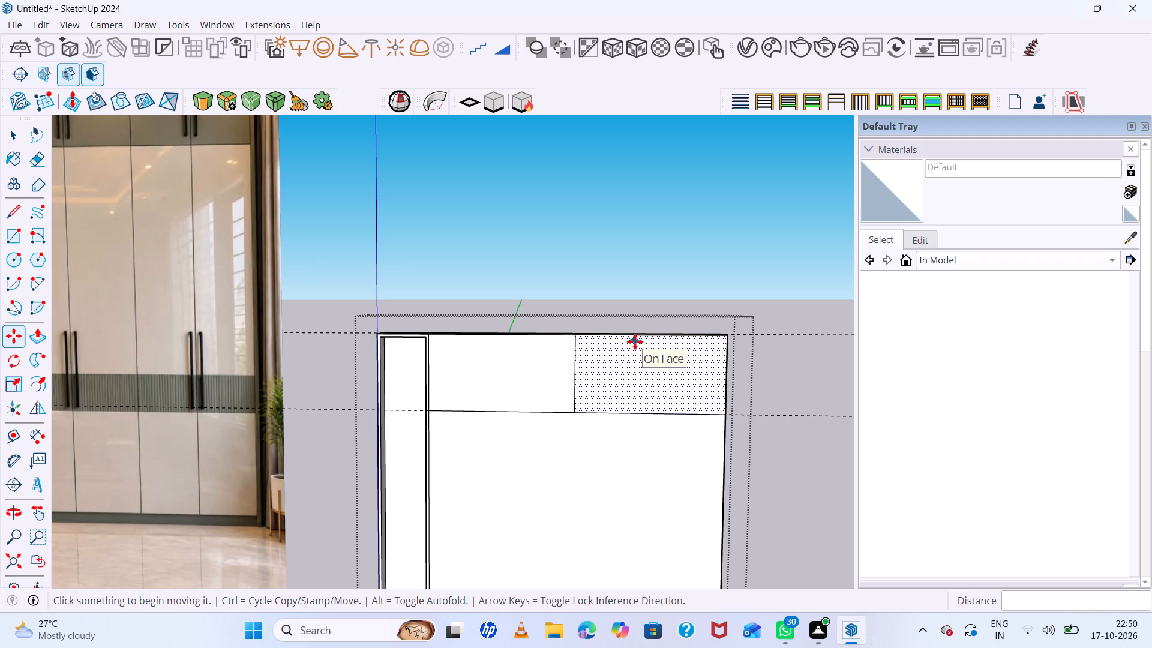
pyautogui.write('3/')
pyautogui.press('Return')
pyautogui.press('space')
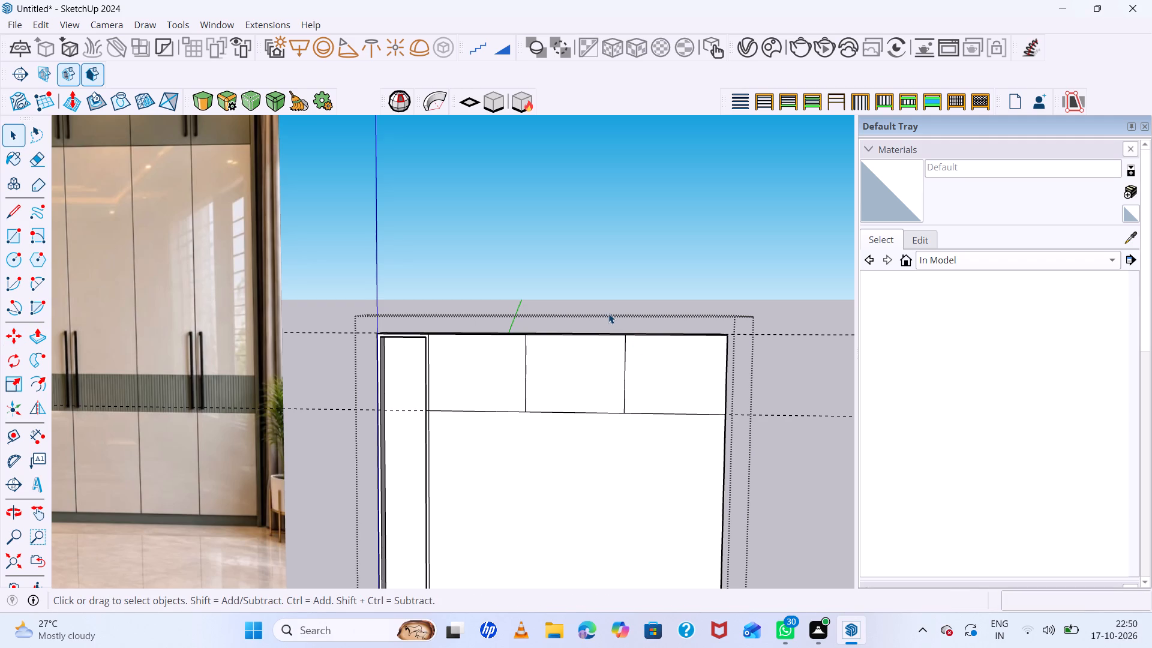
pyautogui.scroll(-2, 590, 290)
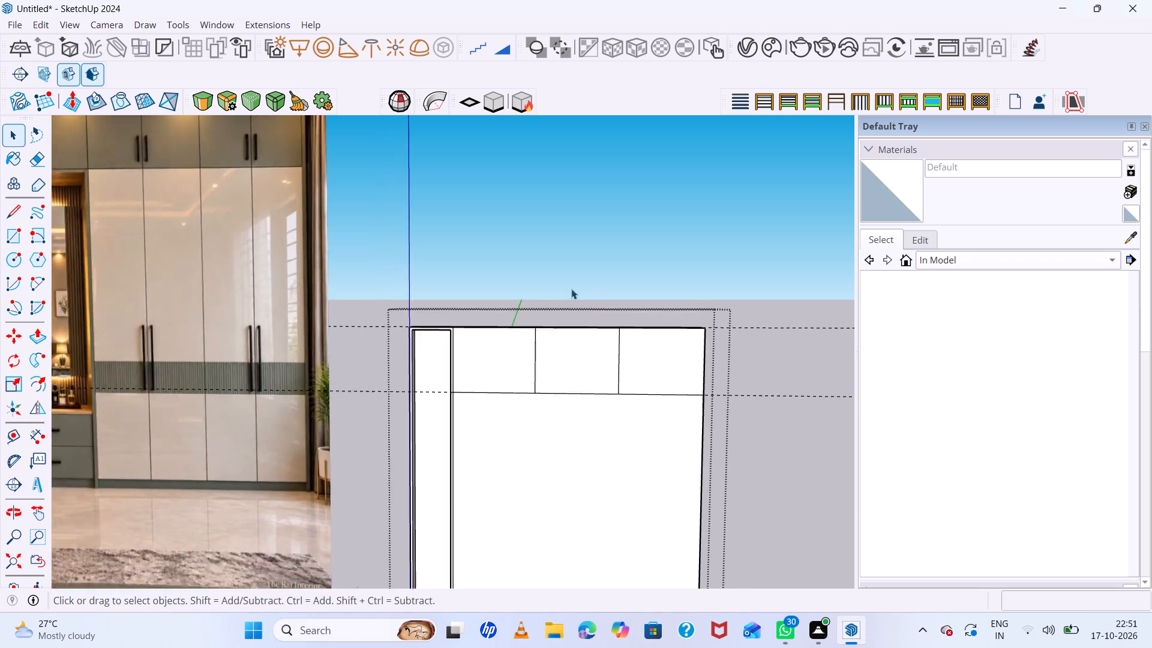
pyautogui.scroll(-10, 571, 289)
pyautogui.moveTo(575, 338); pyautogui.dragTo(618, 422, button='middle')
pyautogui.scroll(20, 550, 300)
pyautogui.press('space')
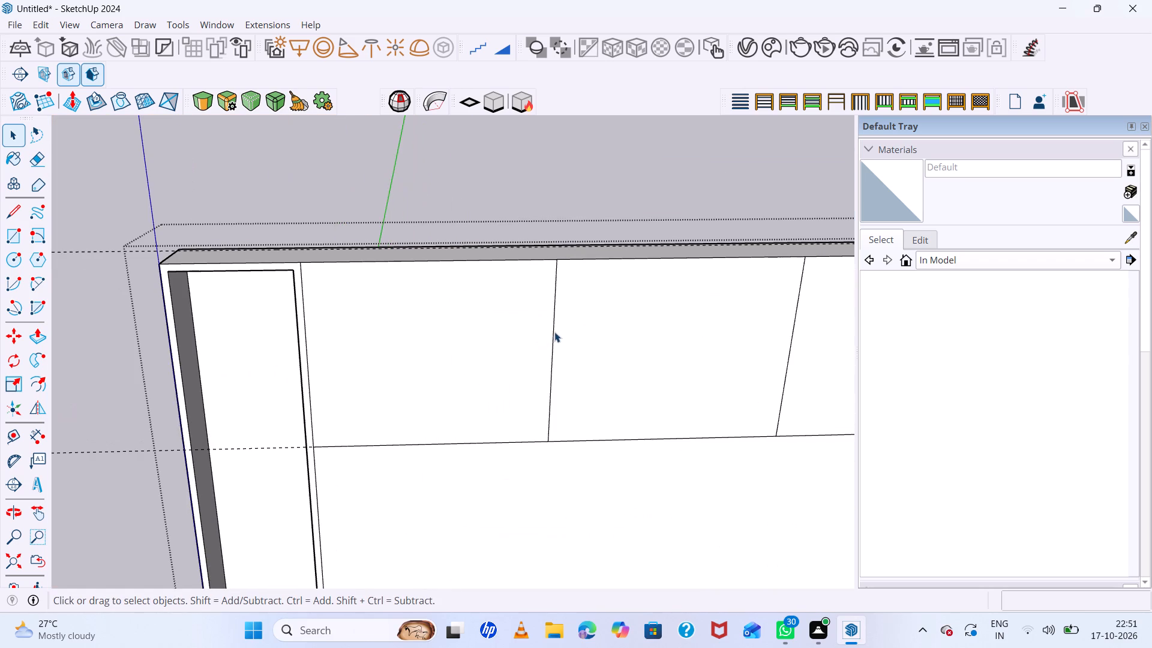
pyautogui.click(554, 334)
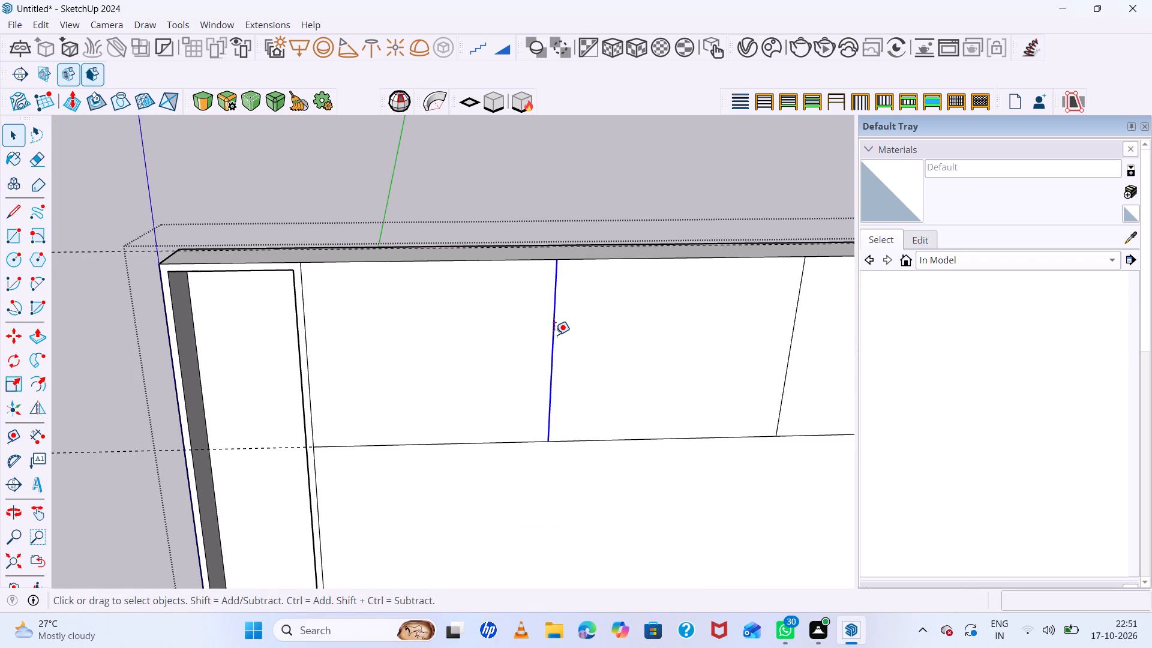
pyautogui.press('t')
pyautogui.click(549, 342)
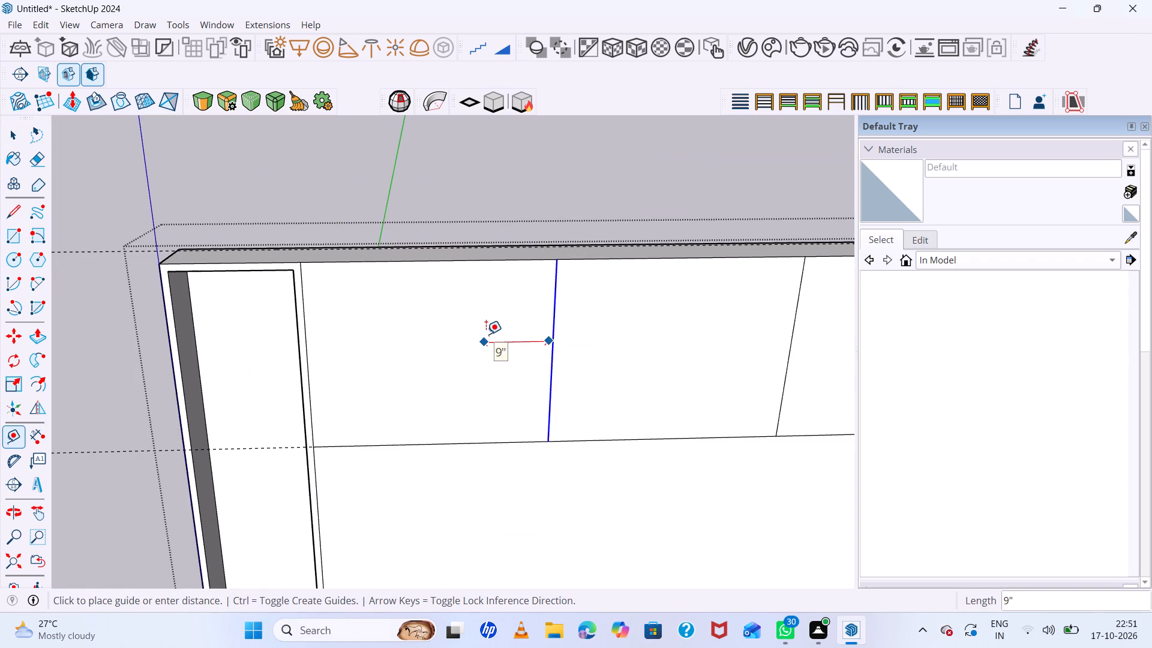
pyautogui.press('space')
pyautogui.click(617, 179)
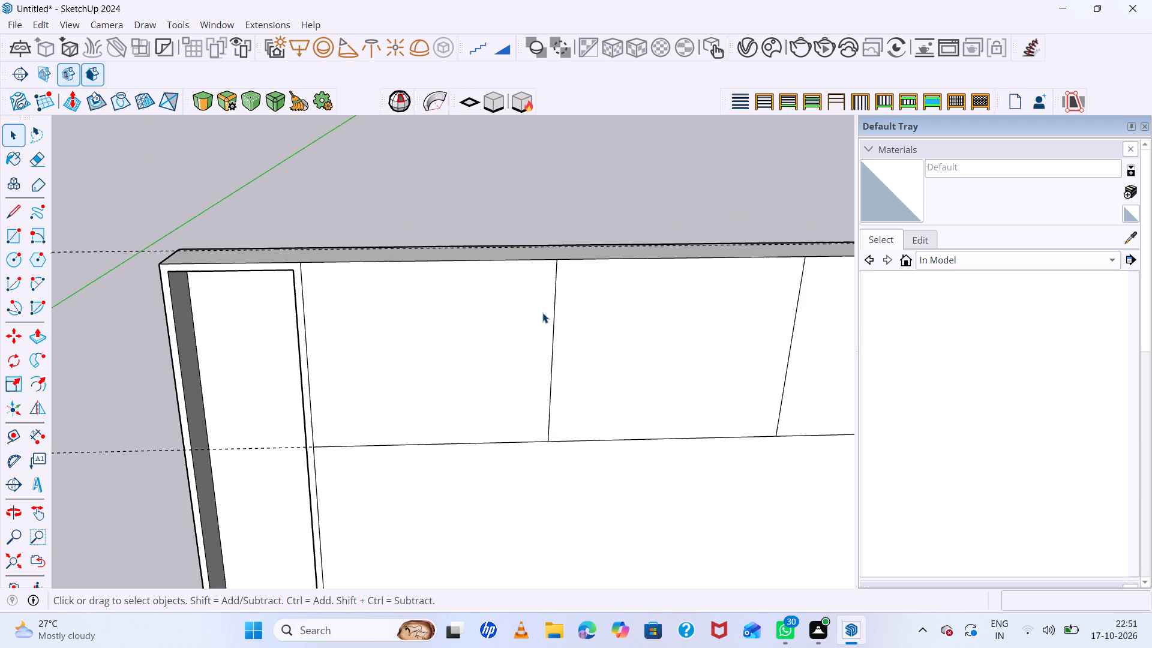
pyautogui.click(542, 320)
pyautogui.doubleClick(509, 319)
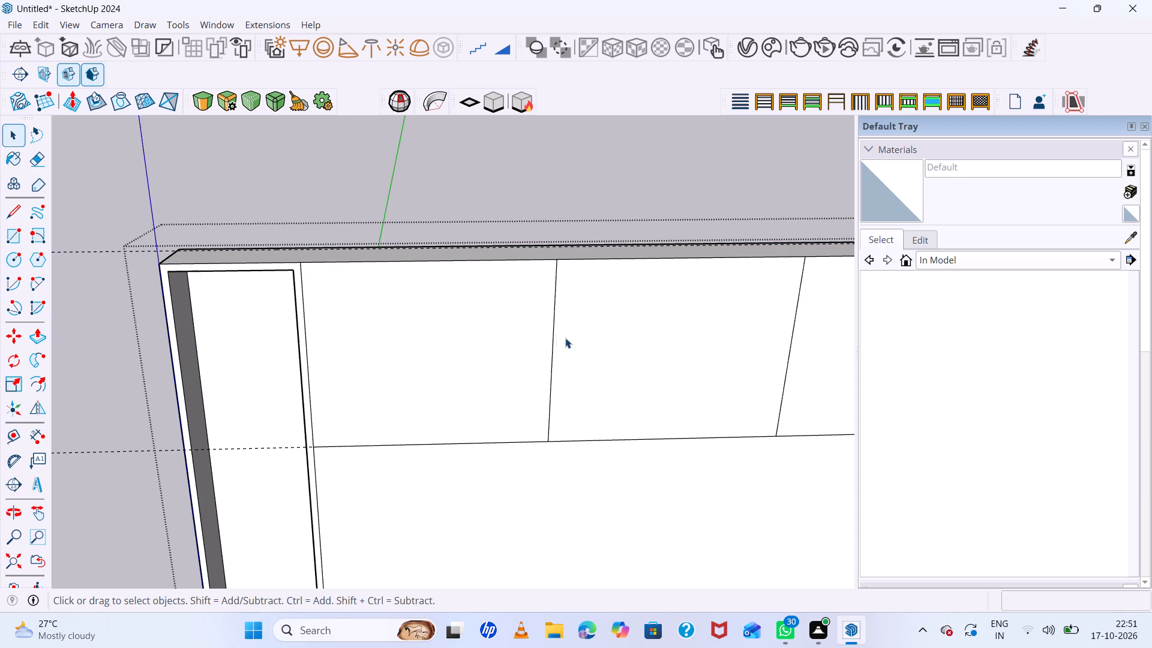
# Place vertical guide lines 3 mm to either side of the first divider between the upper cabinets.
pyautogui.press('t')
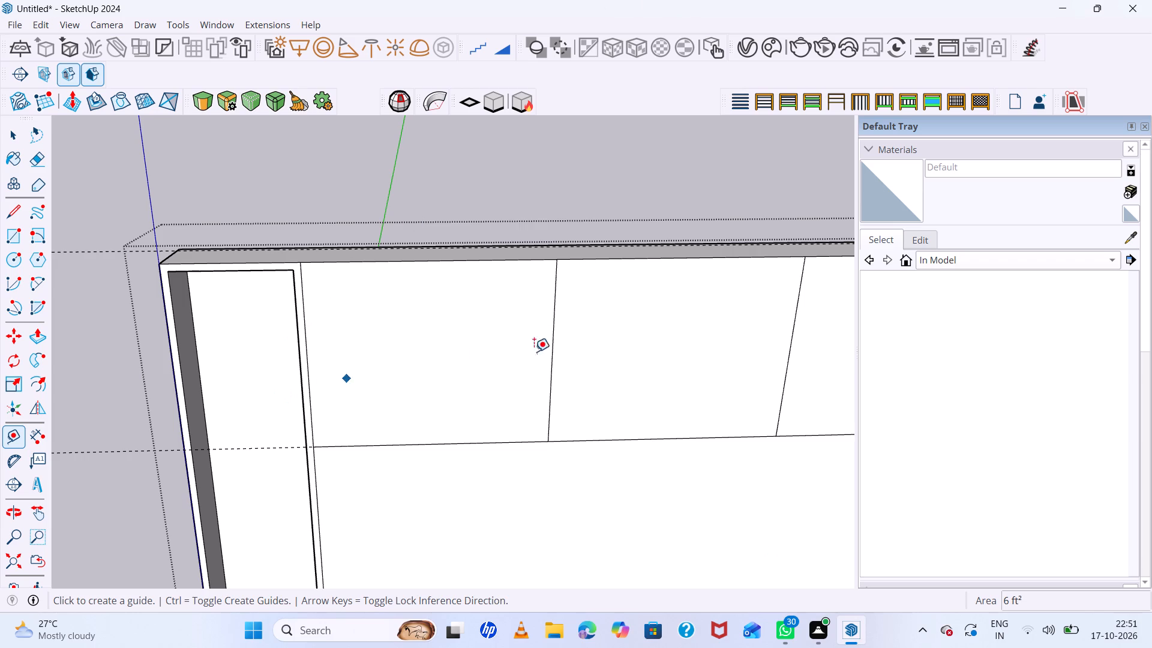
pyautogui.click(554, 321)
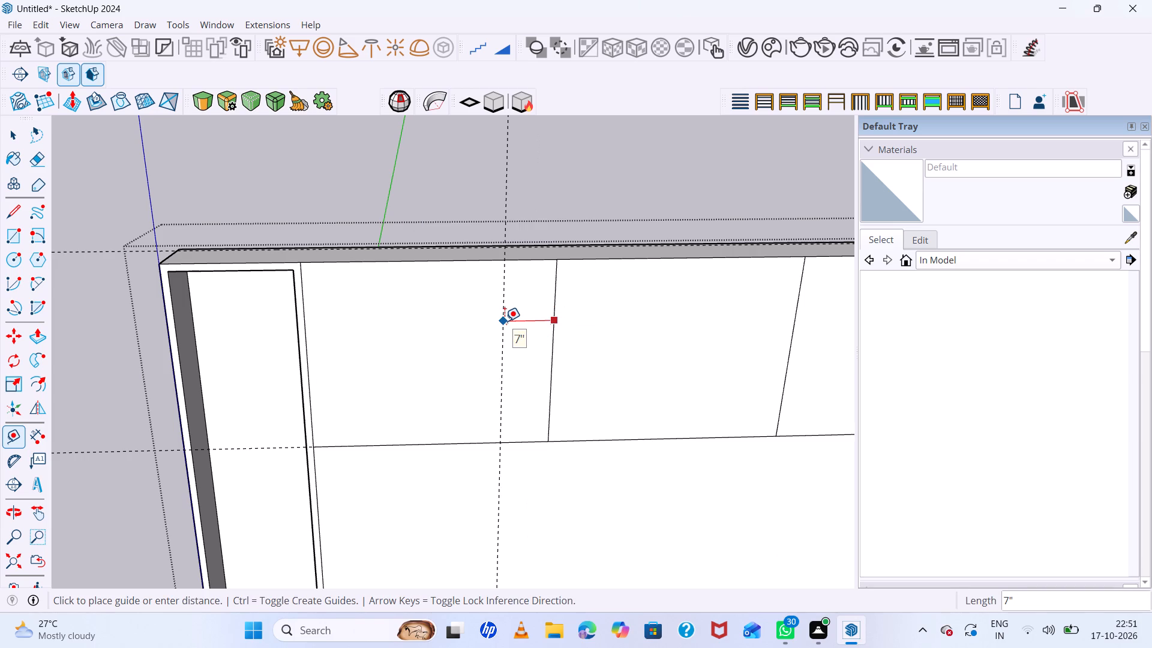
pyautogui.press('3')
pyautogui.write('mm')
pyautogui.press('Return')
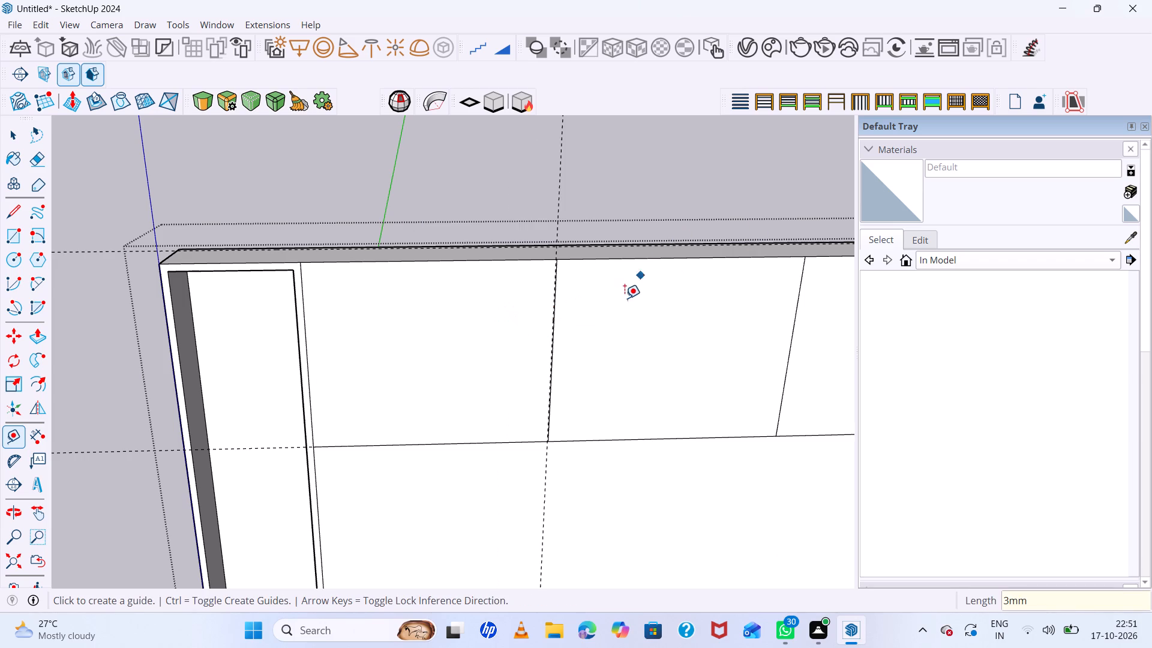
pyautogui.scroll(8, 623, 299)
pyautogui.scroll(14, 489, 209)
pyautogui.click(462, 212)
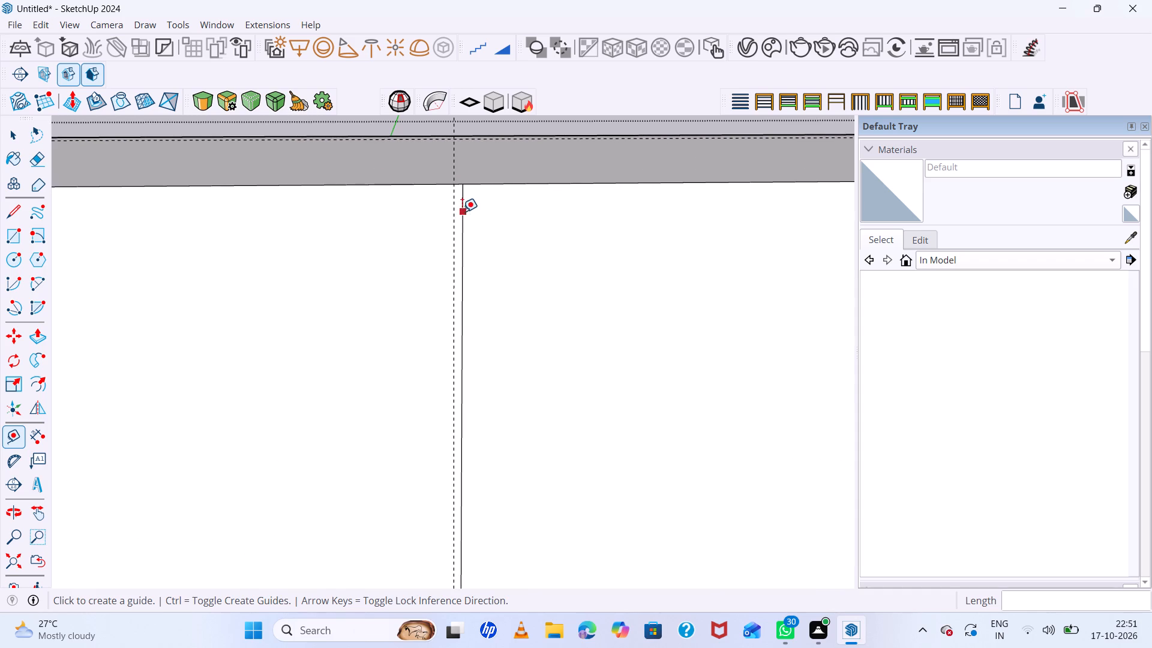
pyautogui.press('3')
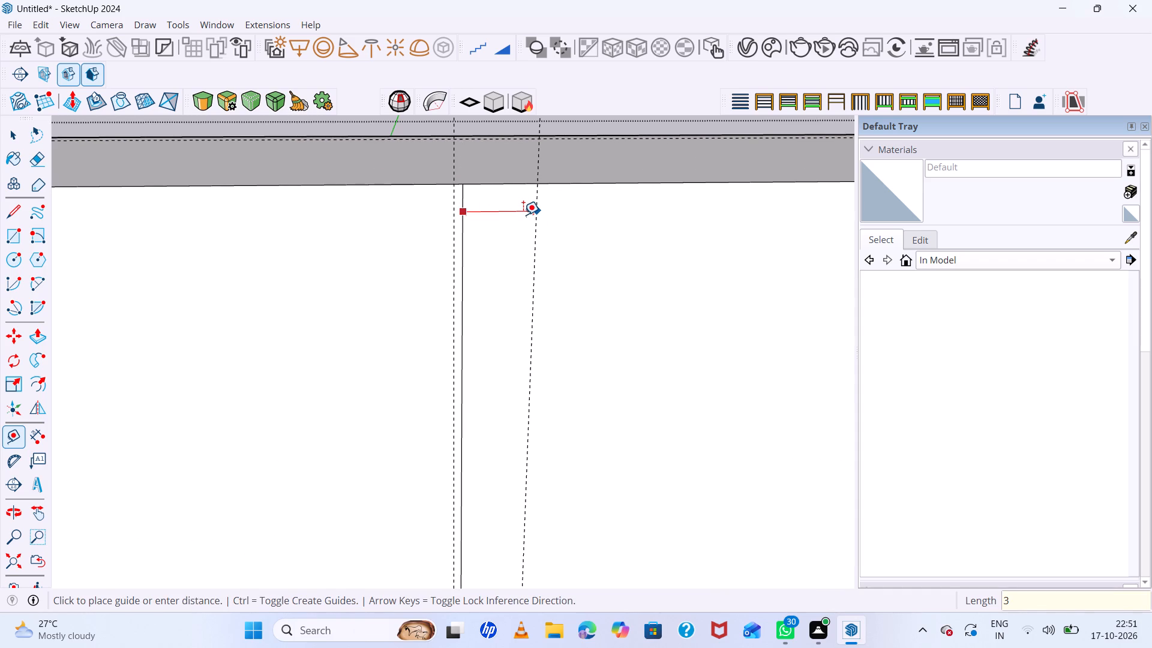
pyautogui.write('mm')
pyautogui.press('Return')
# Place vertical guide lines 3 mm to either side of the second divider between the upper cabinets.
pyautogui.scroll(-8, 519, 222)
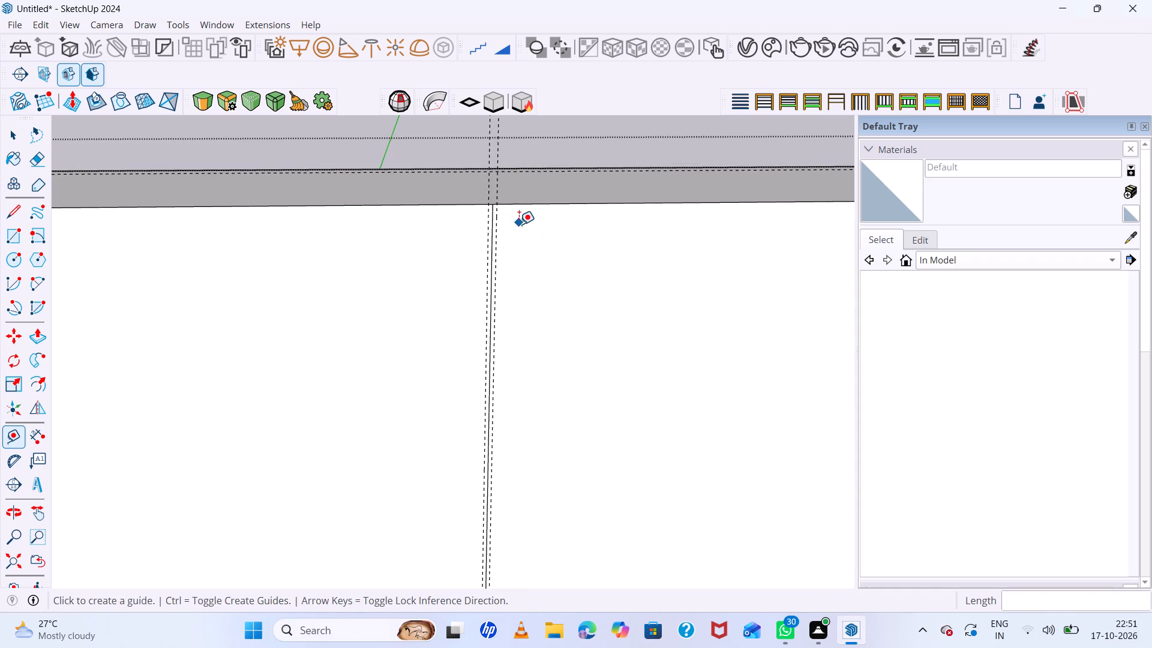
pyautogui.scroll(-8, 519, 224)
pyautogui.scroll(-12, 388, 167)
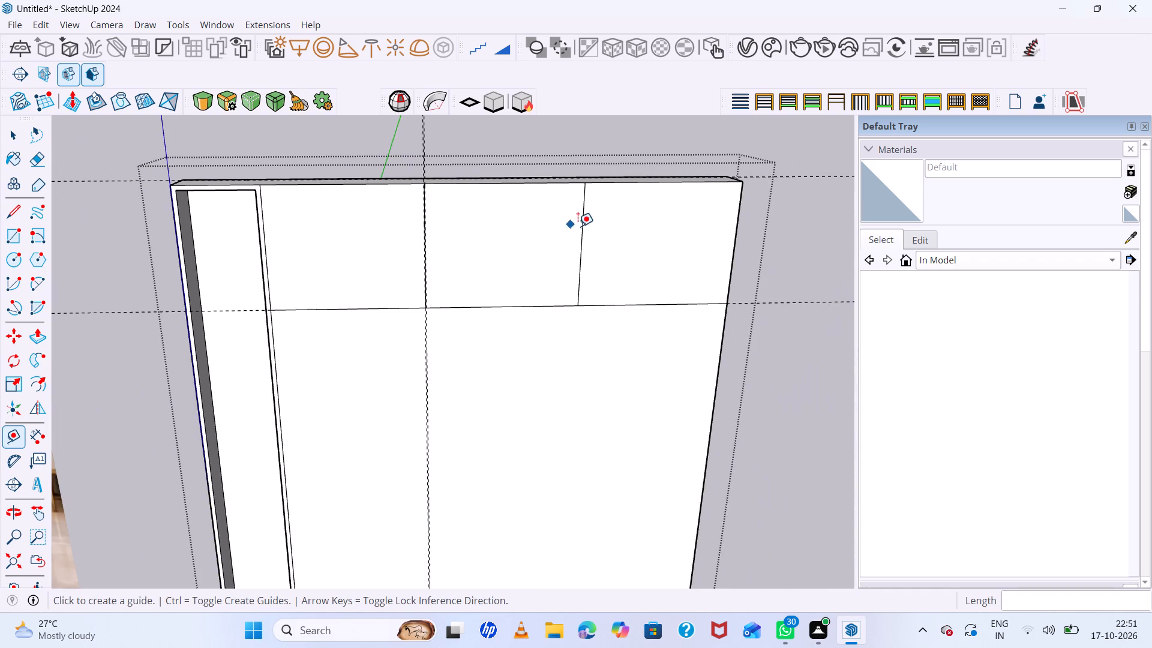
pyautogui.scroll(7, 612, 223)
pyautogui.click(551, 181)
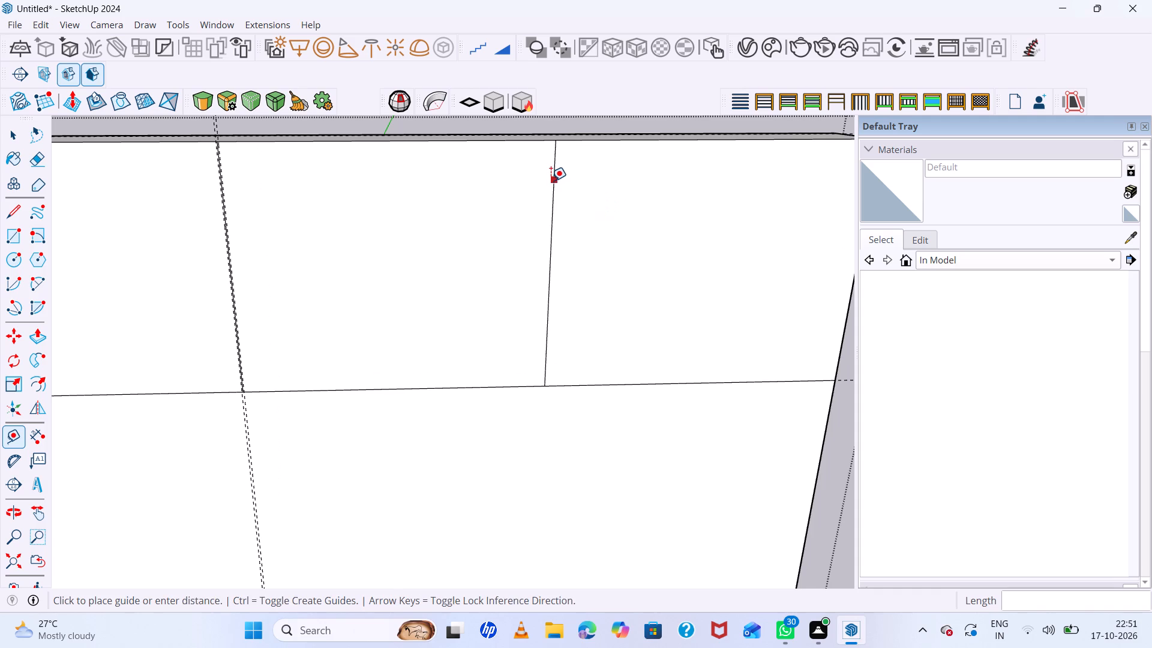
pyautogui.press('3')
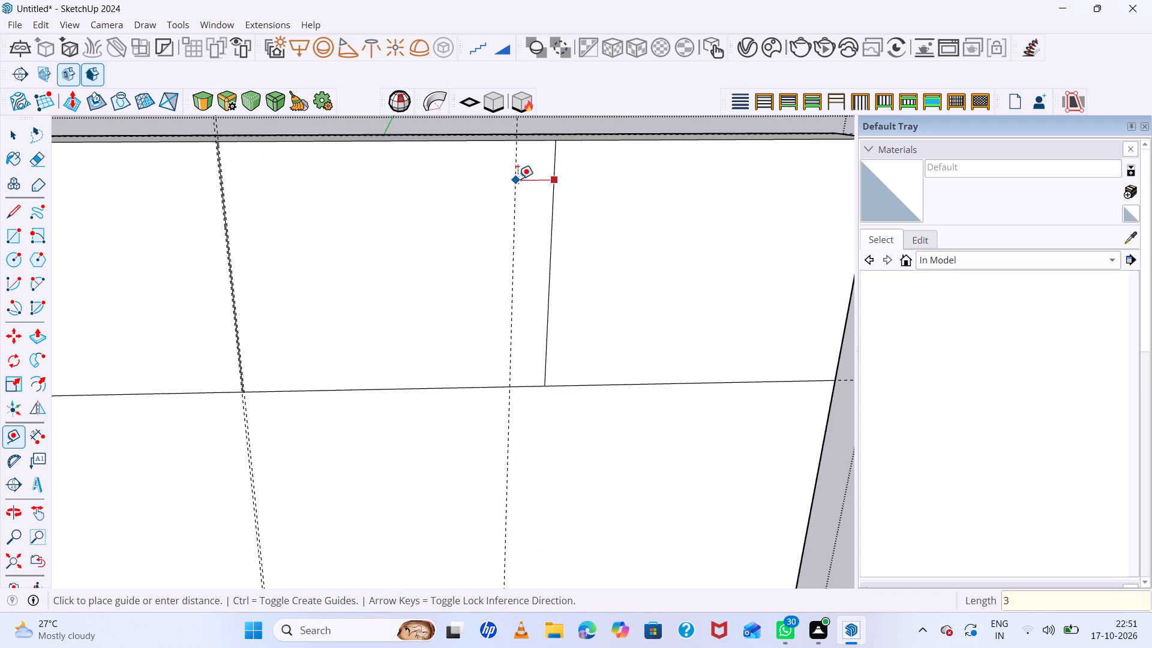
pyautogui.write('mm')
pyautogui.press('Return')
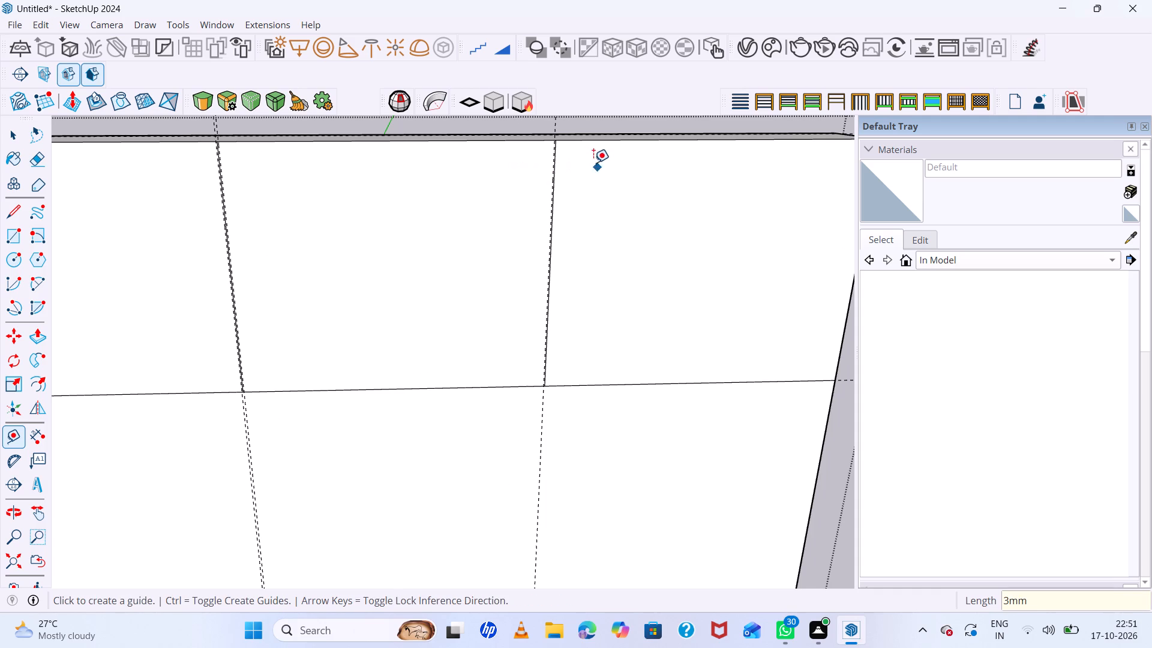
pyautogui.scroll(20, 578, 148)
pyautogui.scroll(2, 578, 148)
pyautogui.scroll(5, 521, 151)
pyautogui.click(511, 151)
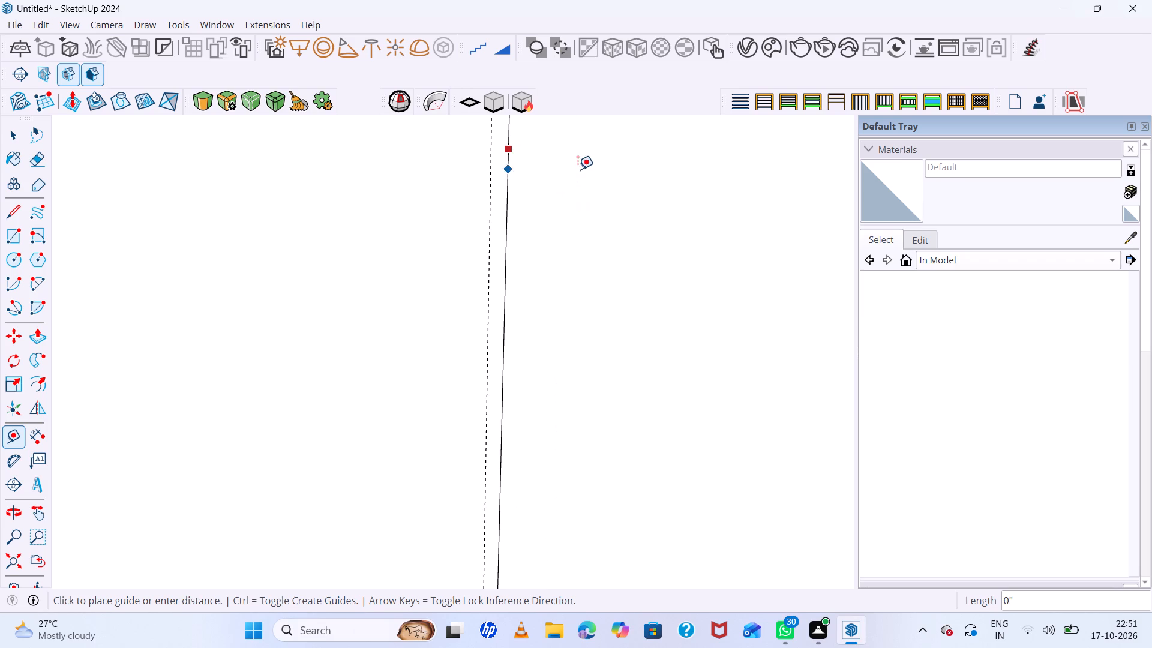
pyautogui.press('3')
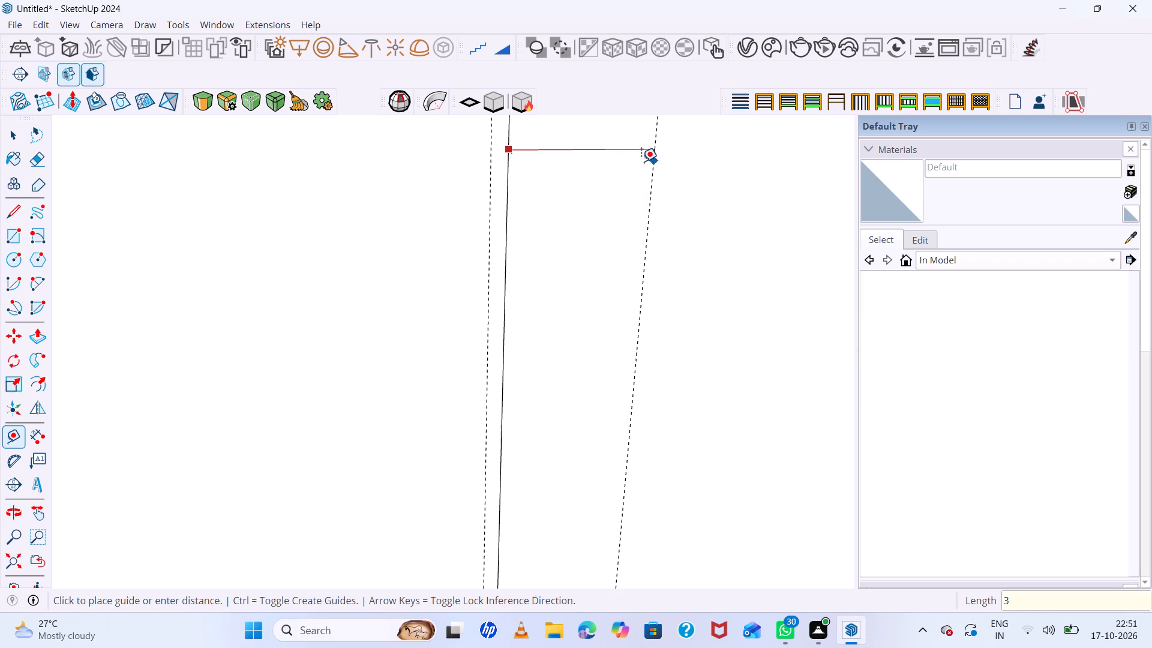
pyautogui.write('mm')
pyautogui.press('Return')
# Draw the first upper cabinet's door rectangle, about 2' 10" by 2' 3", from the shelf strip's top corner to the first divider's near guide.
pyautogui.scroll(-2, 494, 193)
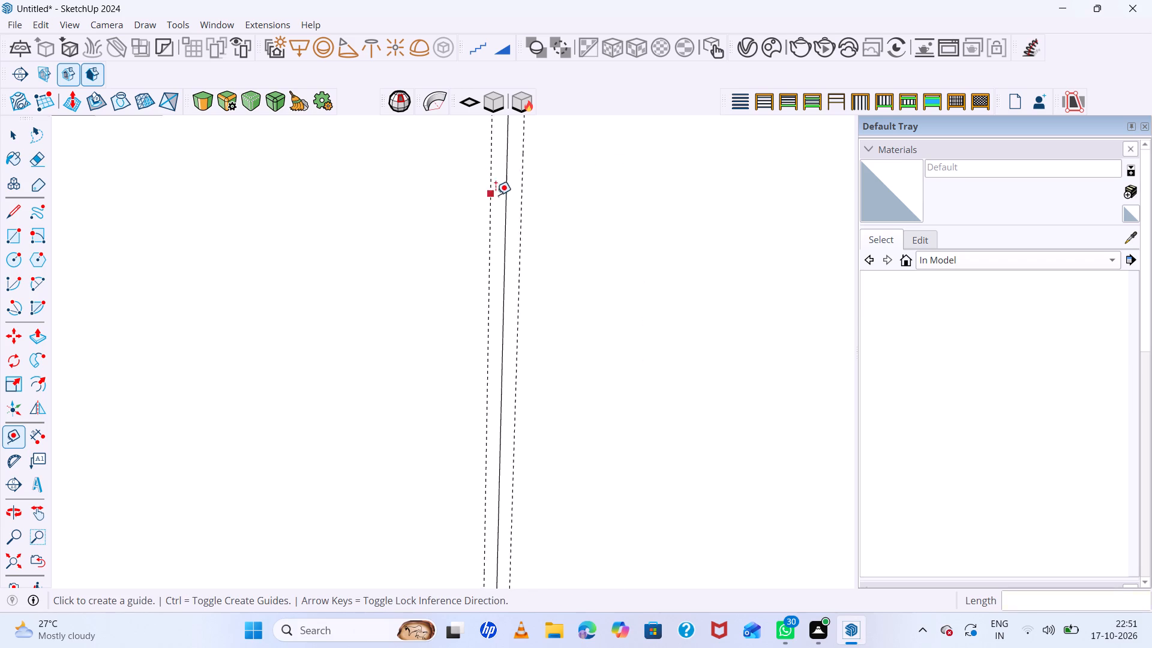
pyautogui.scroll(-14, 496, 195)
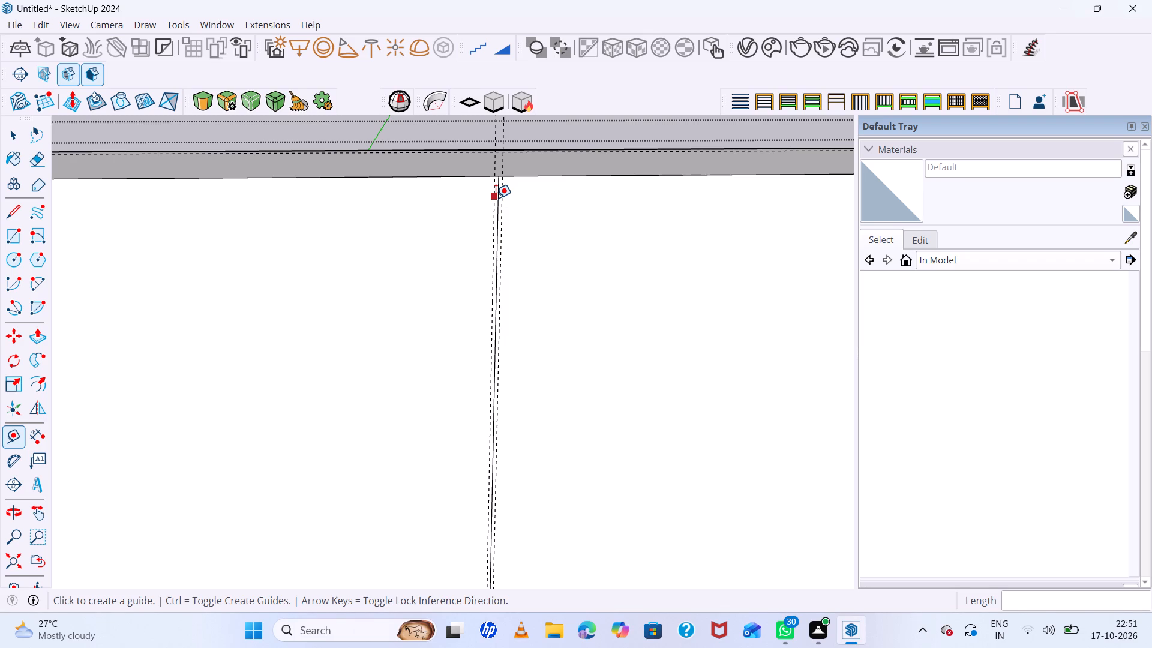
pyautogui.scroll(-4, 505, 207)
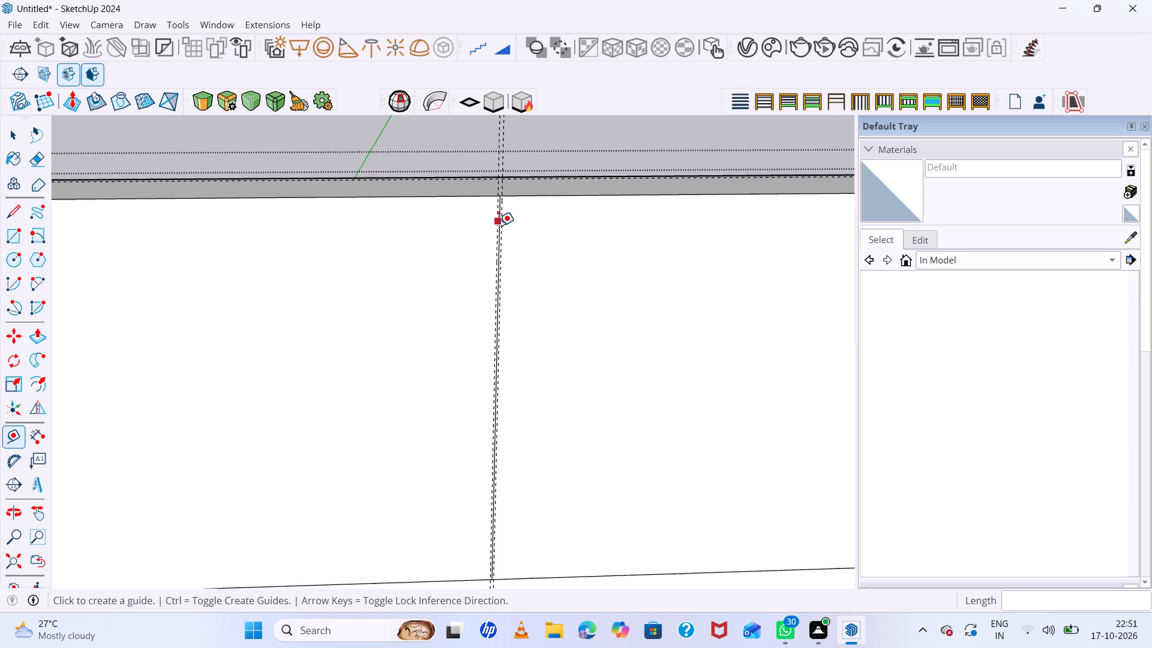
pyautogui.scroll(-20, 499, 226)
pyautogui.scroll(-9, 499, 226)
pyautogui.scroll(9, 450, 221)
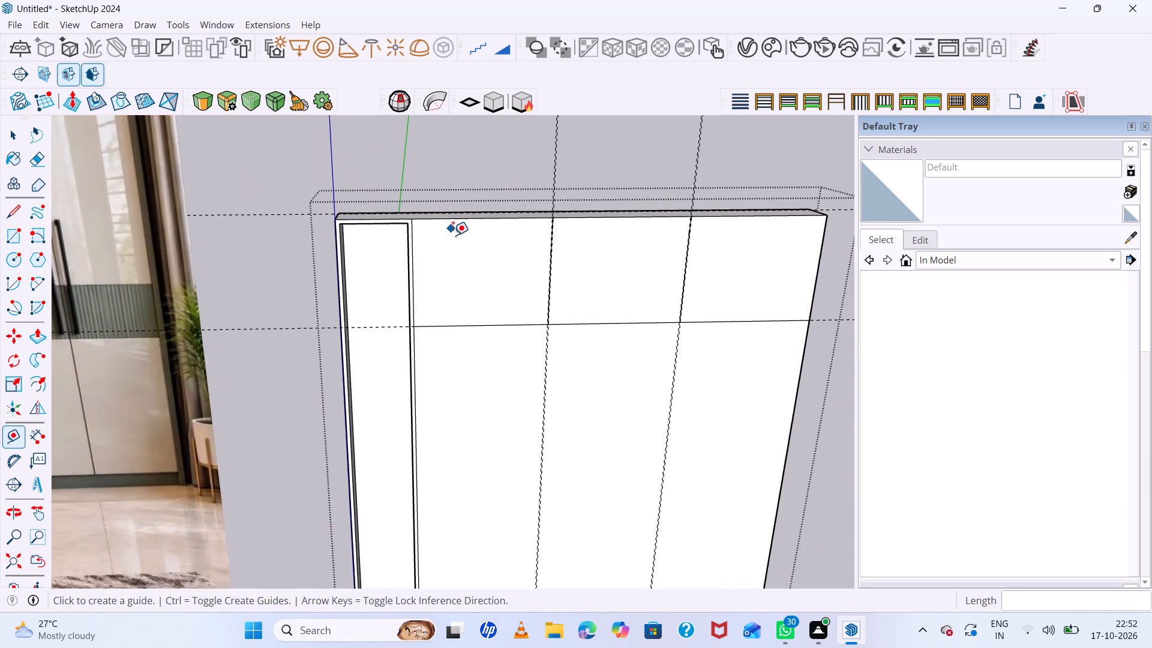
pyautogui.scroll(8, 453, 235)
pyautogui.press('r')
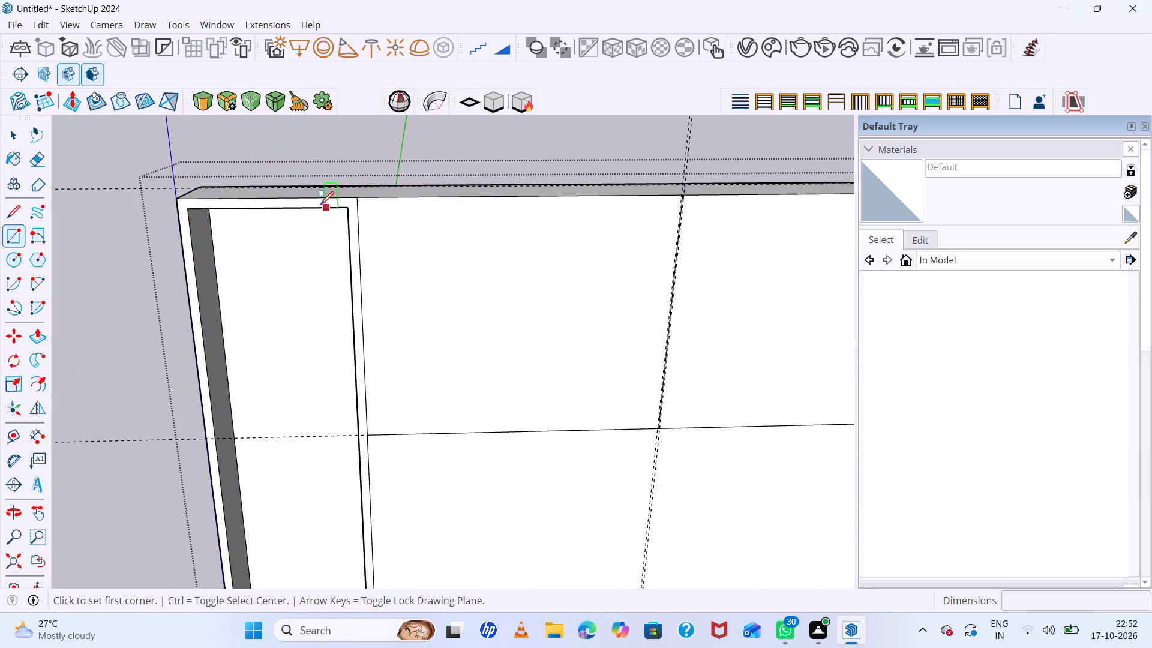
pyautogui.scroll(5, 374, 212)
pyautogui.click(345, 190)
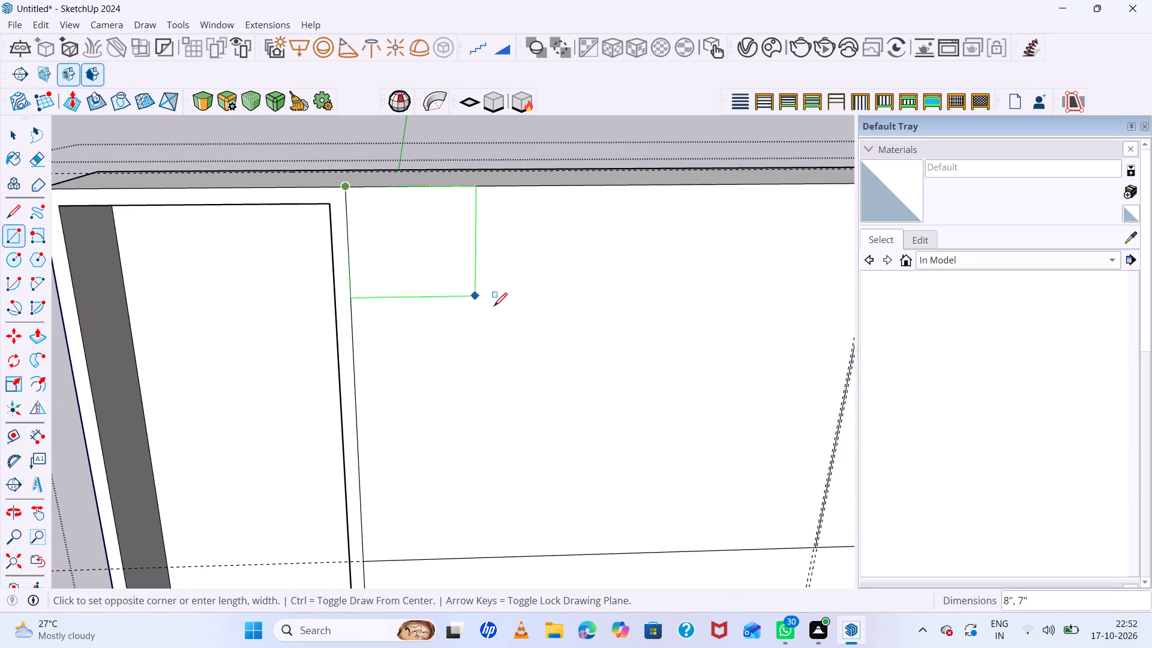
pyautogui.scroll(-8, 530, 316)
pyautogui.scroll(20, 660, 404)
pyautogui.scroll(9, 660, 404)
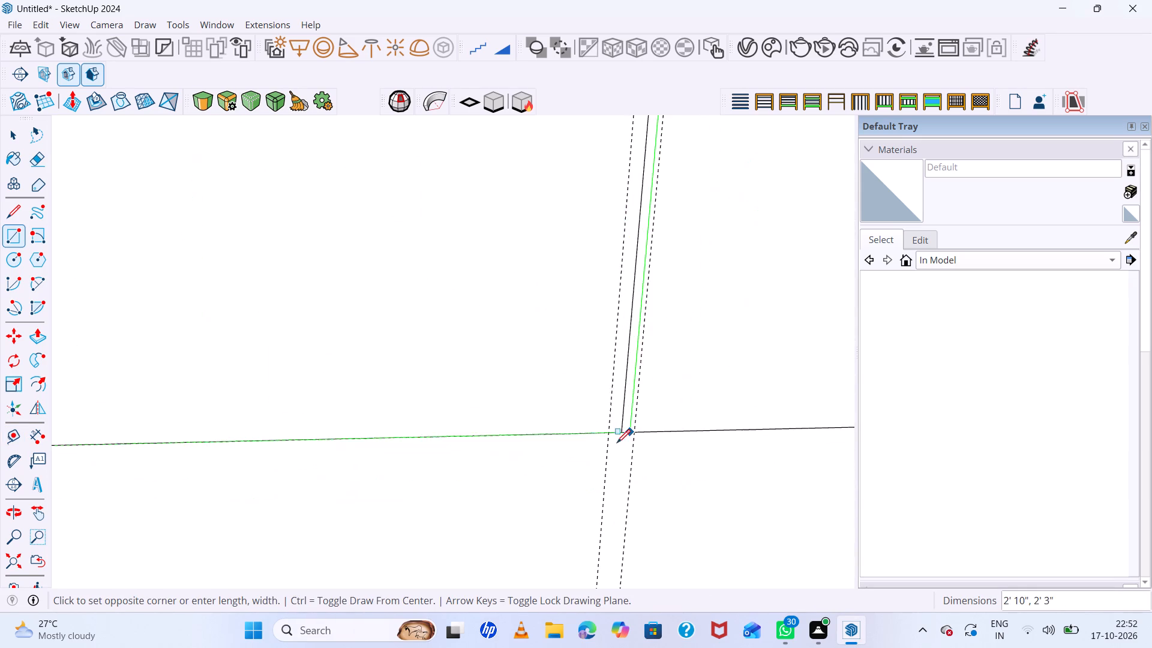
pyautogui.click(607, 431)
# Draw the middle upper cabinet's door rectangle, about 2' 10" by 2' 3", between the inner guides of the two dividers.
pyautogui.scroll(-15, 558, 400)
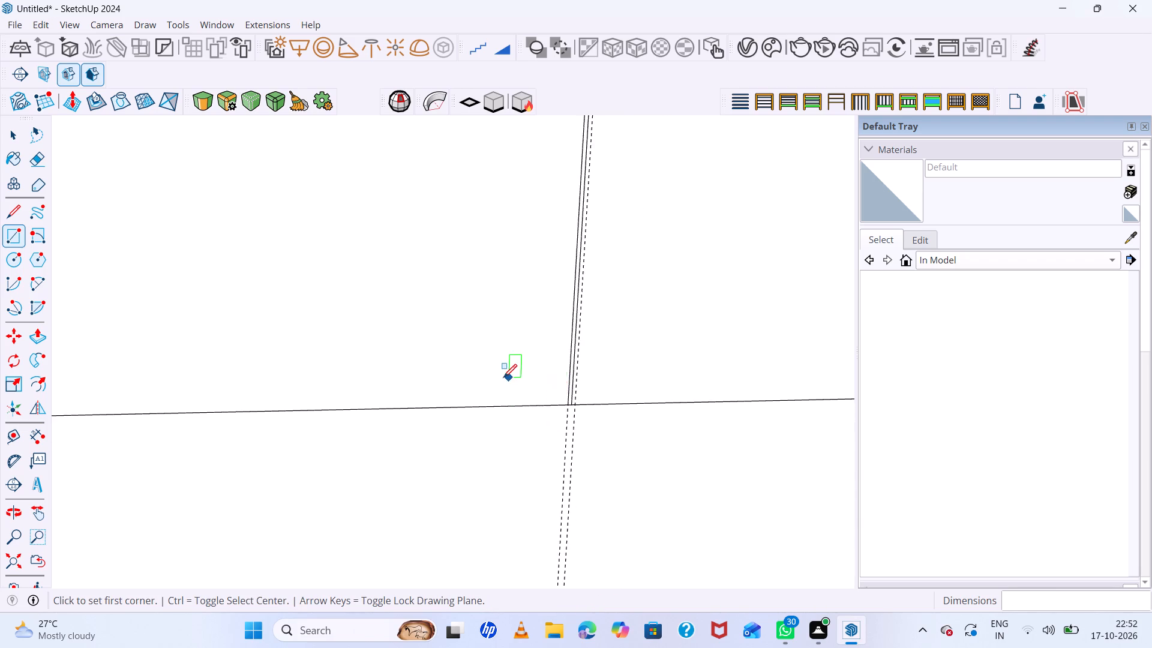
pyautogui.scroll(-20, 503, 377)
pyautogui.scroll(-3, 503, 377)
pyautogui.scroll(18, 555, 286)
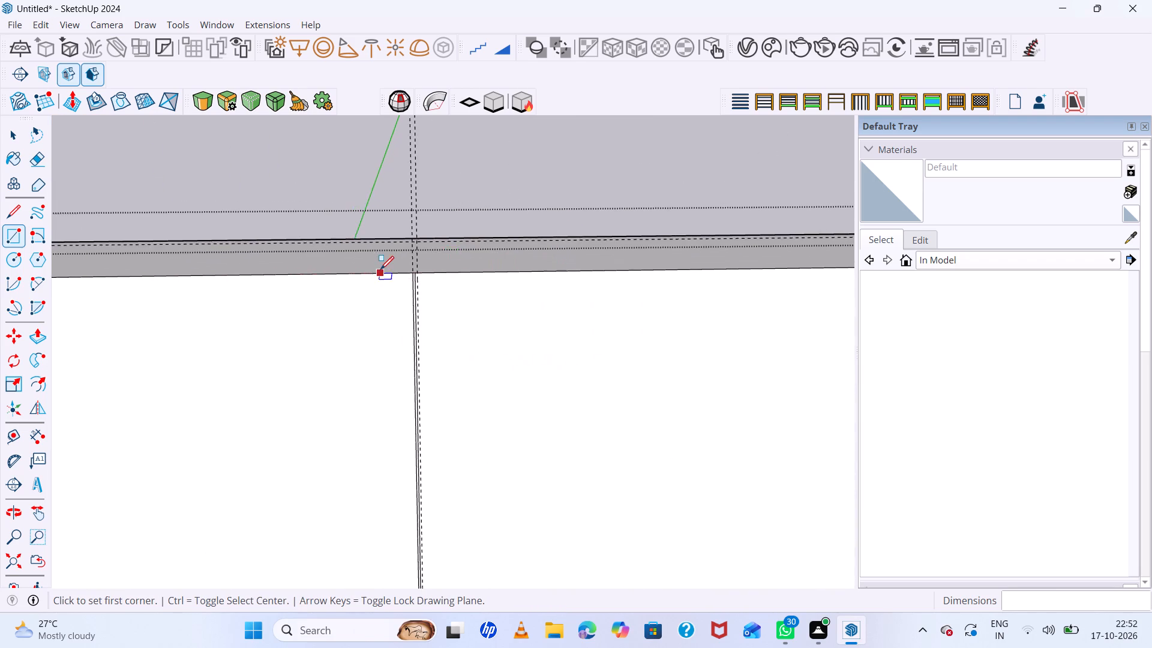
pyautogui.scroll(11, 380, 269)
pyautogui.scroll(6, 463, 271)
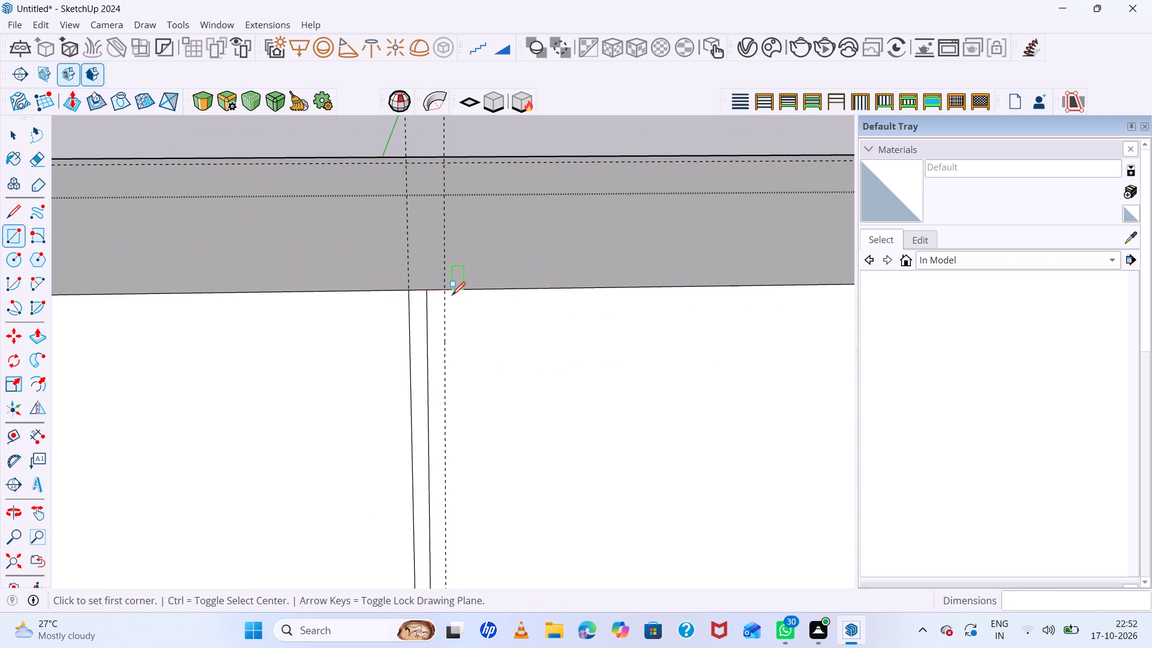
pyautogui.click(445, 291)
pyautogui.scroll(-8, 517, 338)
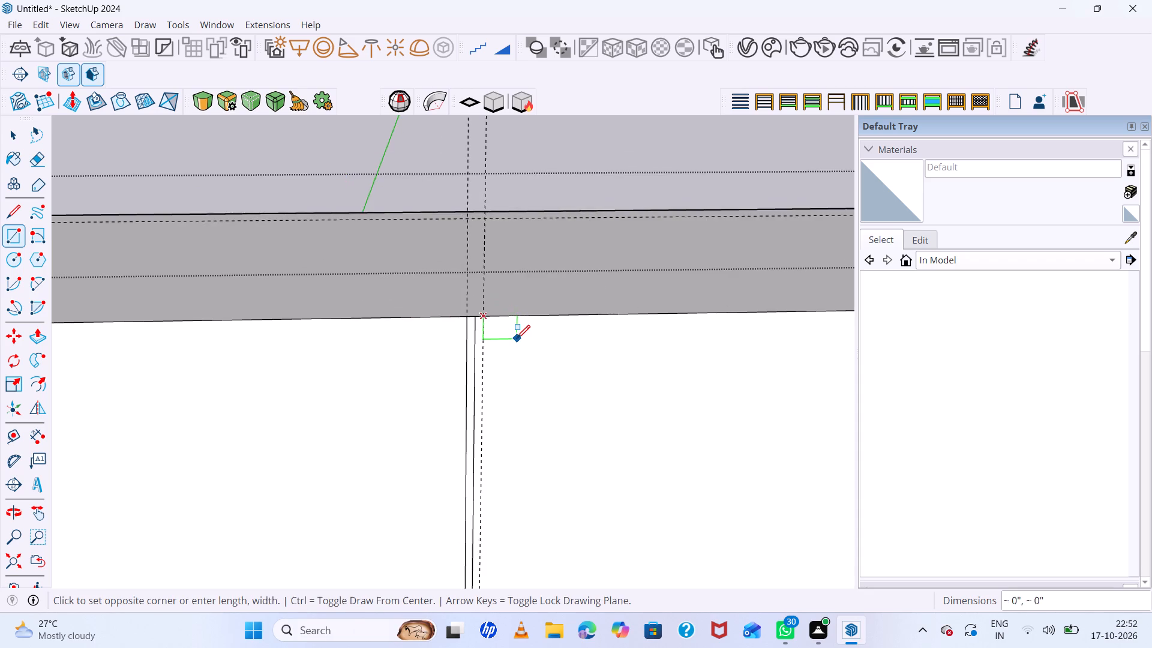
pyautogui.scroll(-7, 517, 338)
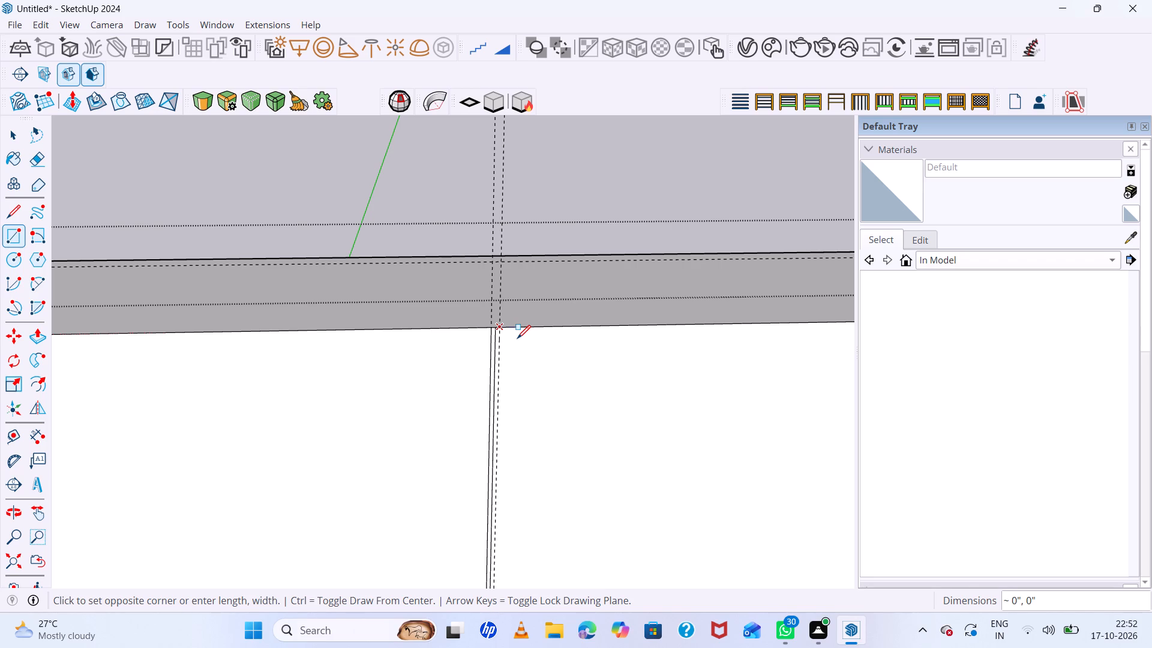
pyautogui.scroll(-7, 545, 358)
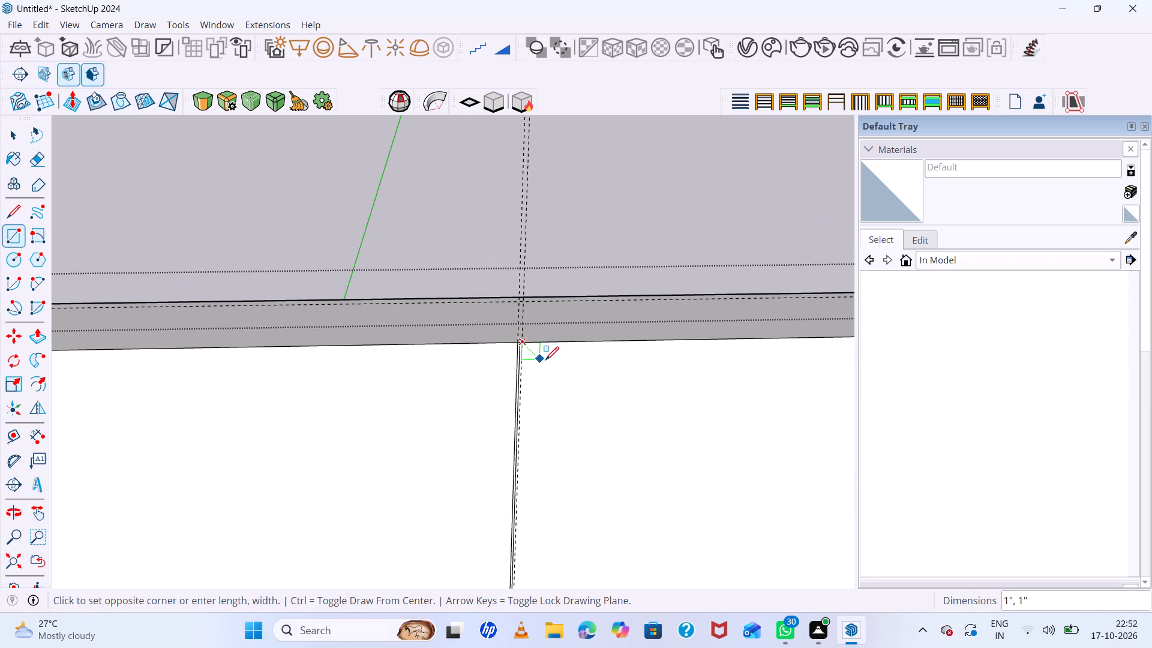
pyautogui.scroll(-14, 479, 297)
pyautogui.scroll(17, 610, 384)
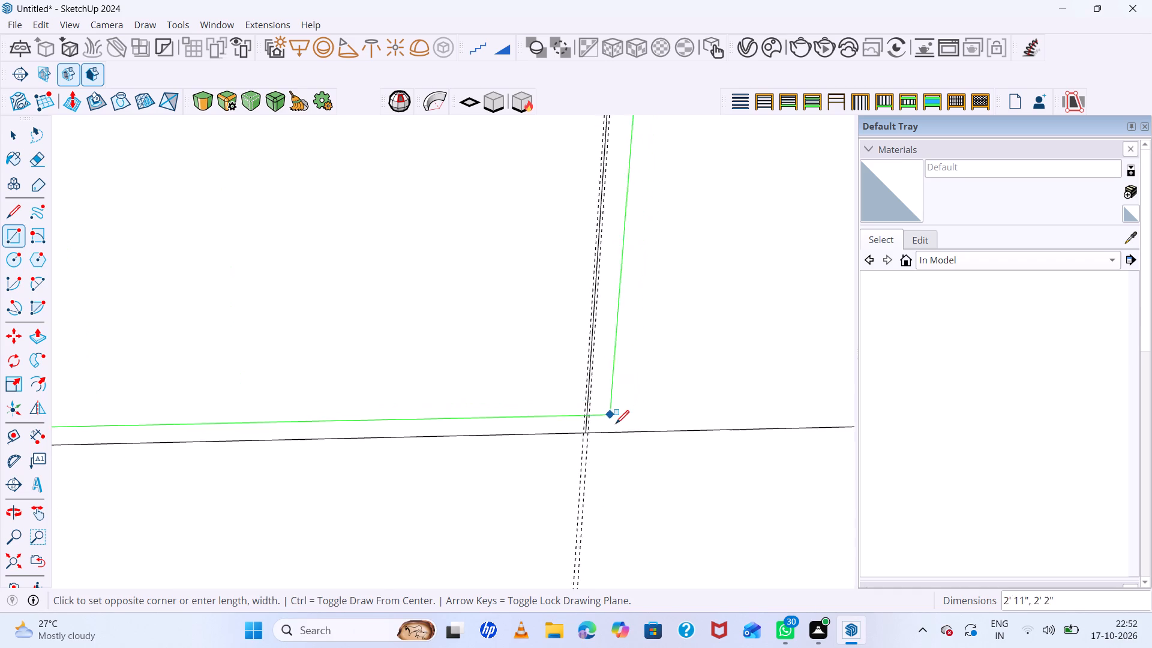
pyautogui.scroll(7, 616, 424)
pyautogui.scroll(6, 541, 444)
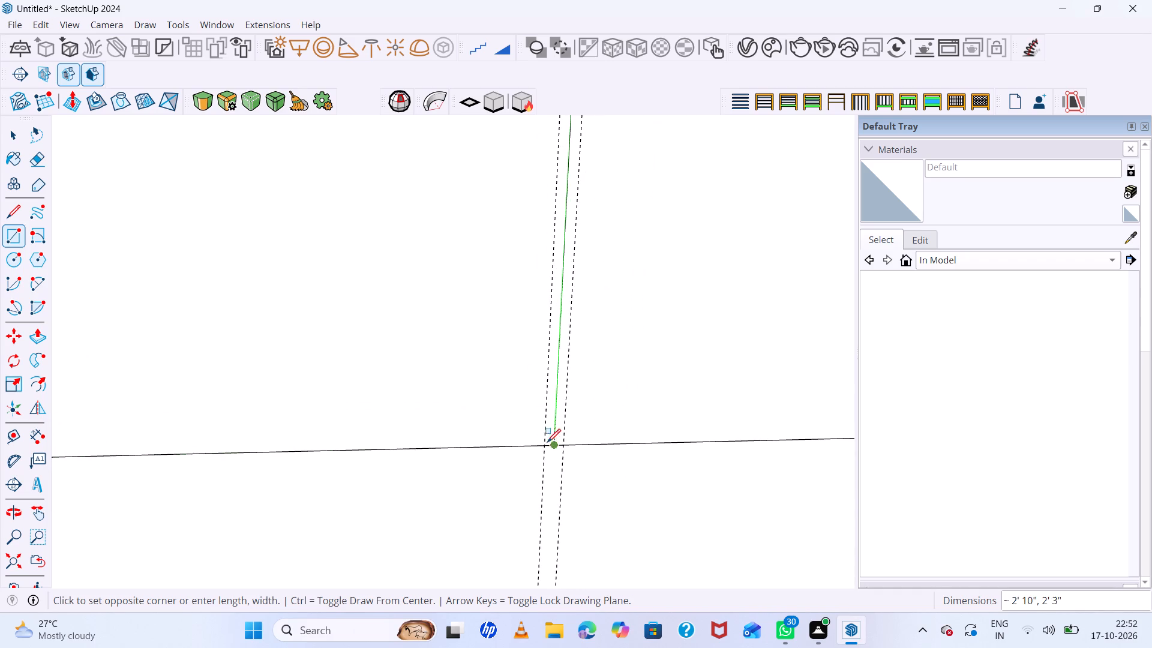
pyautogui.click(544, 443)
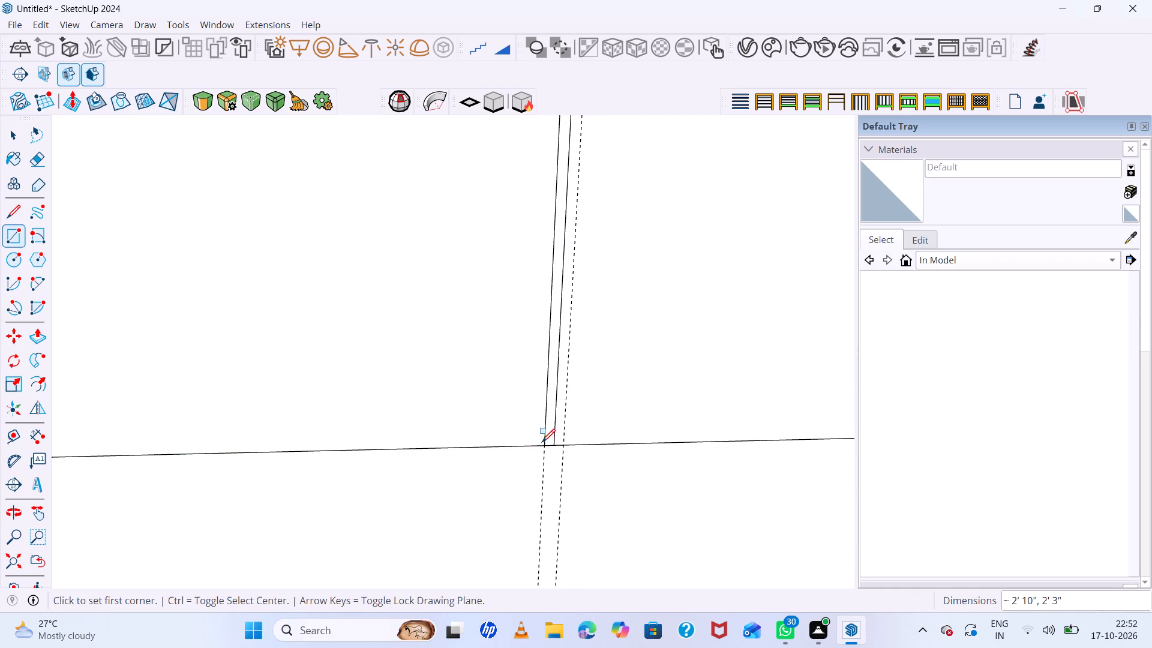
pyautogui.scroll(-8, 487, 416)
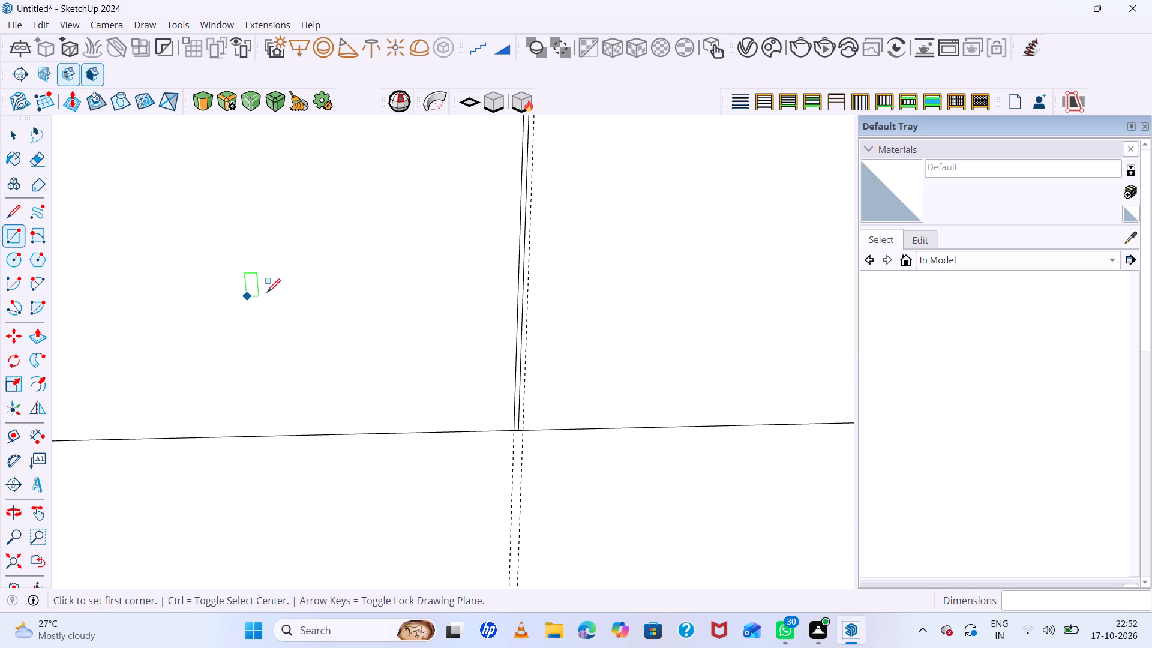
# Draw the last upper cabinet's door rectangle, about 2' 10" by 2' 3", from the second divider's outer guide to the panel's outer edge.
pyautogui.scroll(-1, 304, 287)
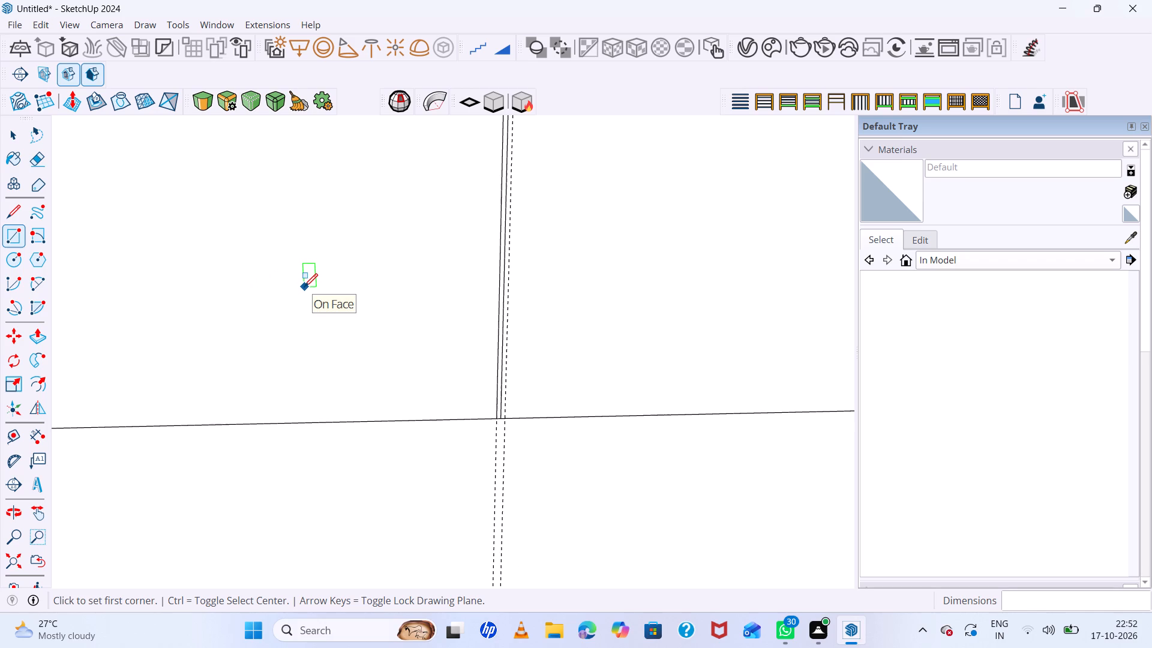
pyautogui.scroll(-4, 304, 287)
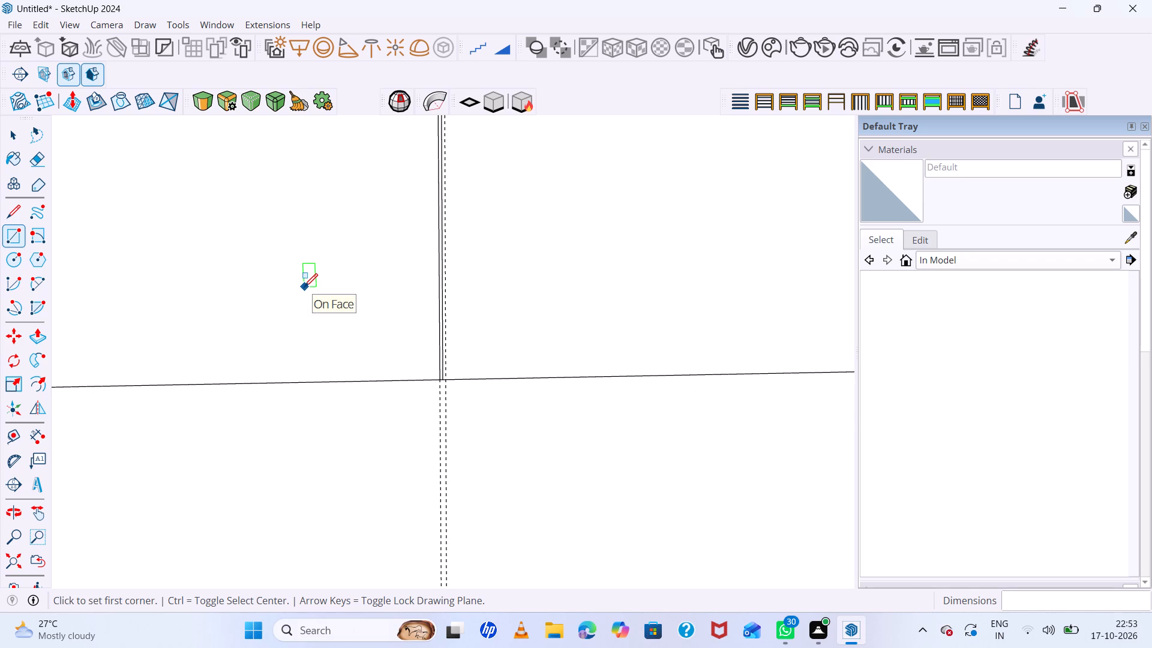
pyautogui.scroll(-18, 251, 375)
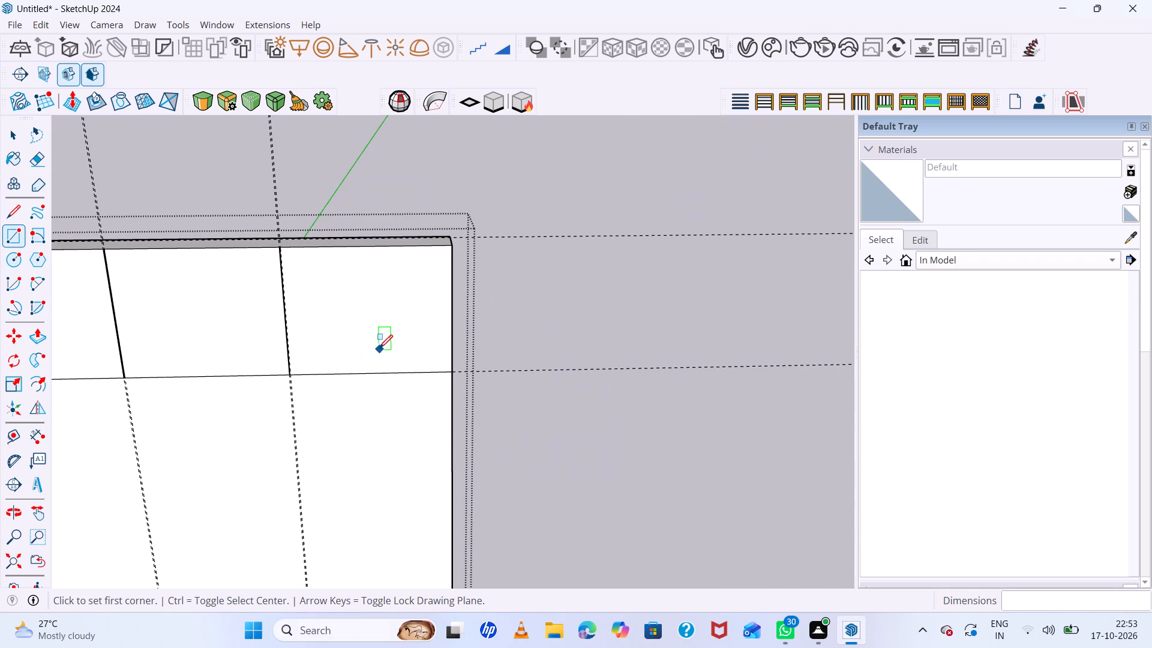
pyautogui.scroll(7, 272, 244)
pyautogui.scroll(7, 322, 268)
pyautogui.scroll(6, 257, 247)
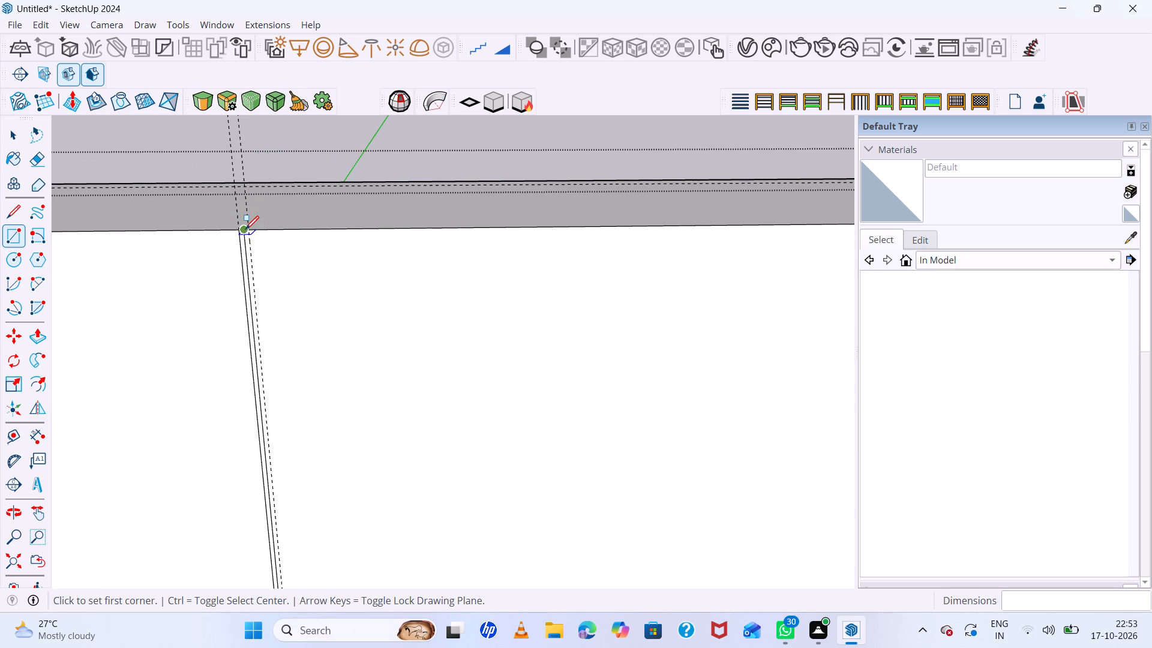
pyautogui.scroll(7, 249, 233)
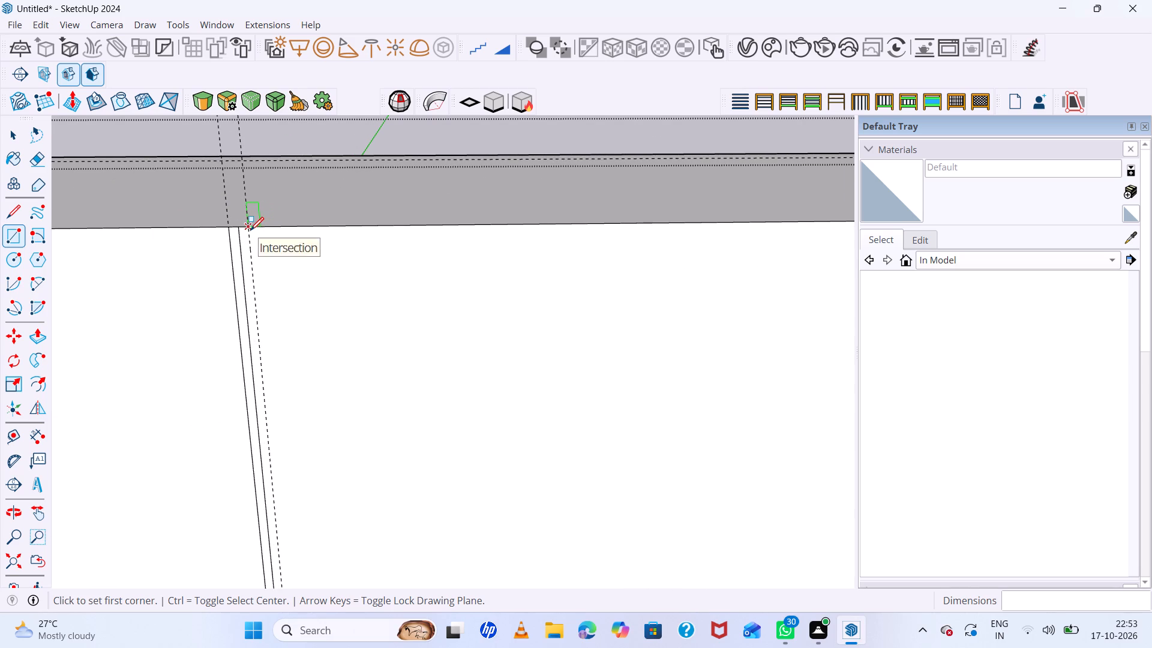
pyautogui.click(250, 230)
pyautogui.scroll(-18, 395, 295)
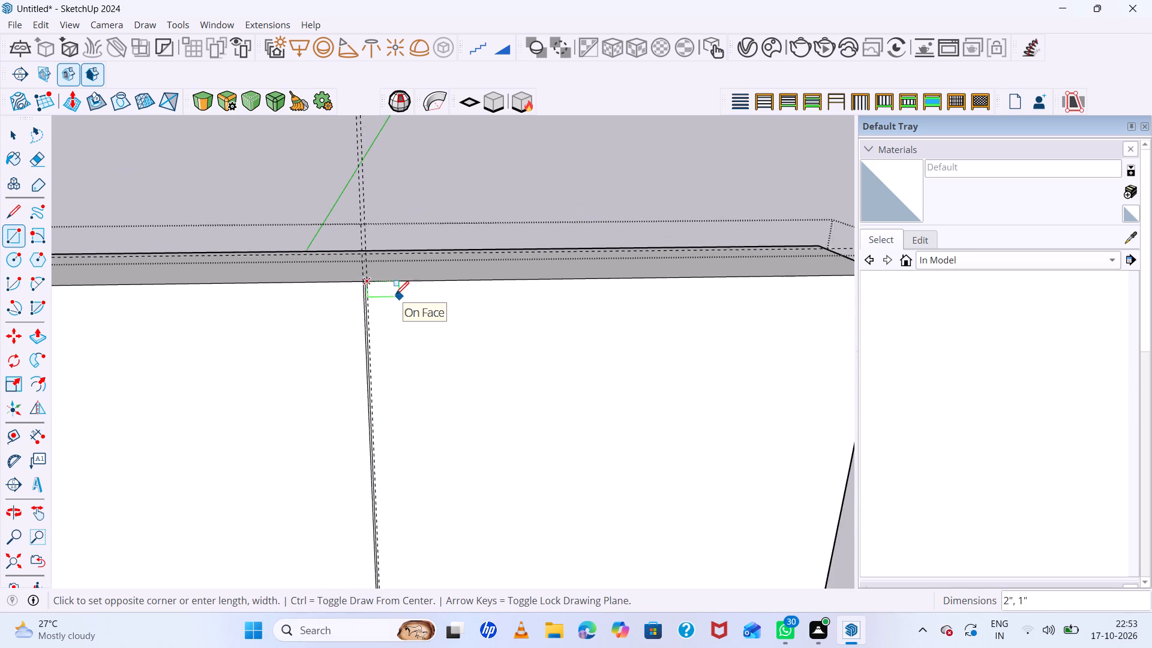
pyautogui.scroll(-11, 395, 295)
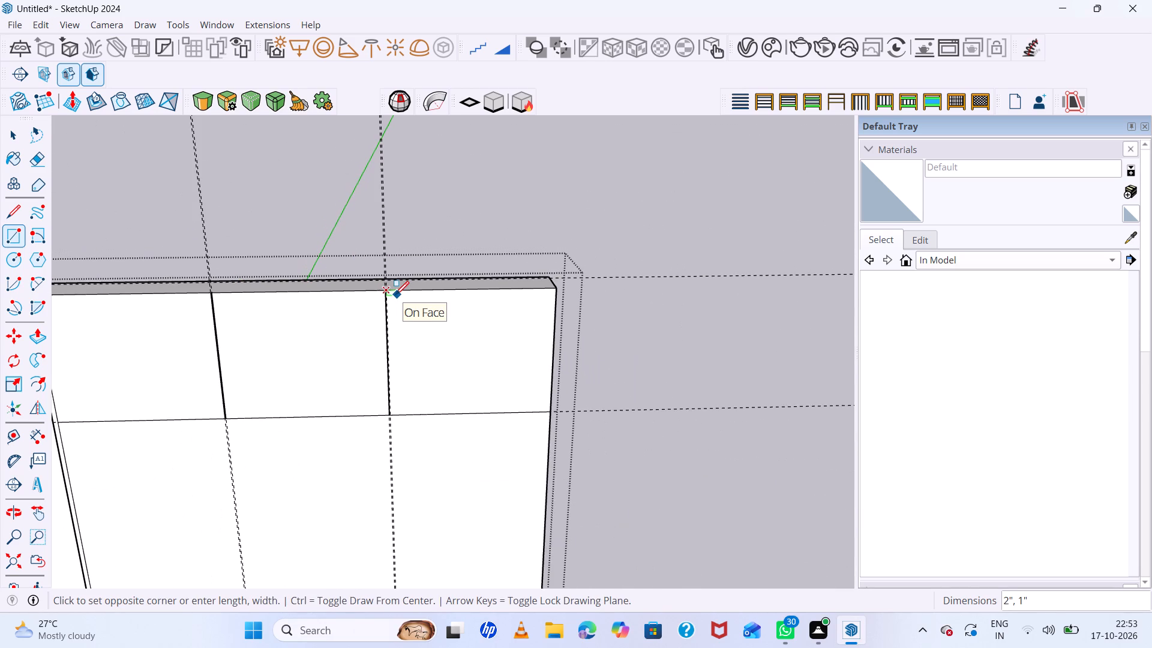
pyautogui.scroll(4, 572, 376)
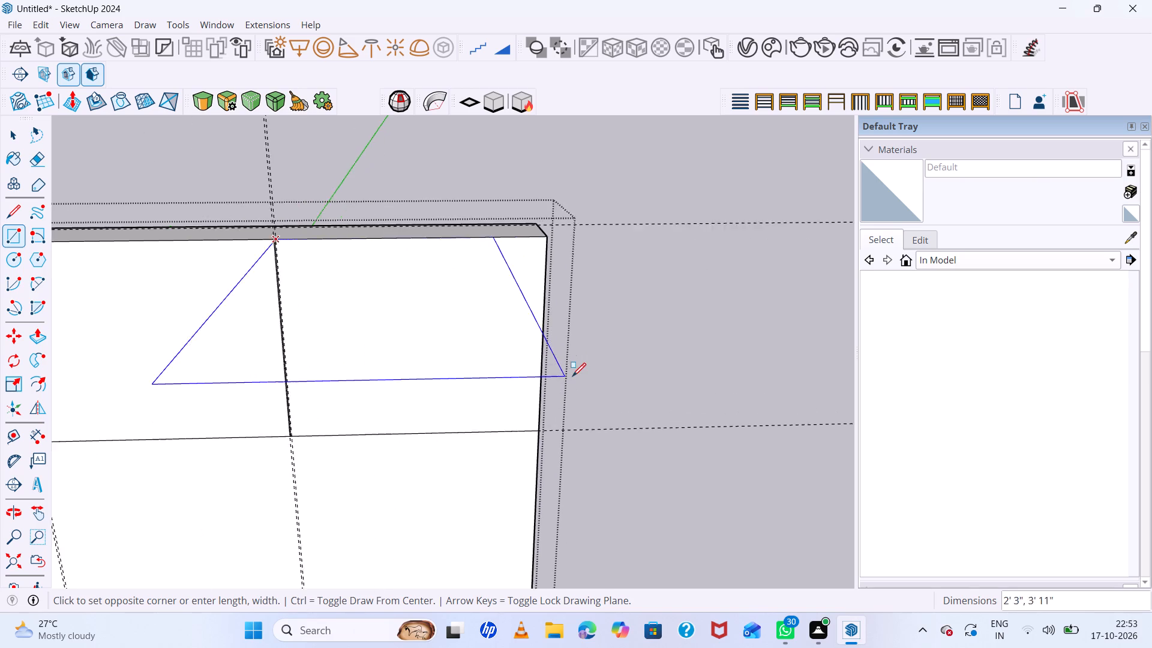
pyautogui.scroll(1, 572, 376)
pyautogui.scroll(7, 535, 439)
pyautogui.click(536, 439)
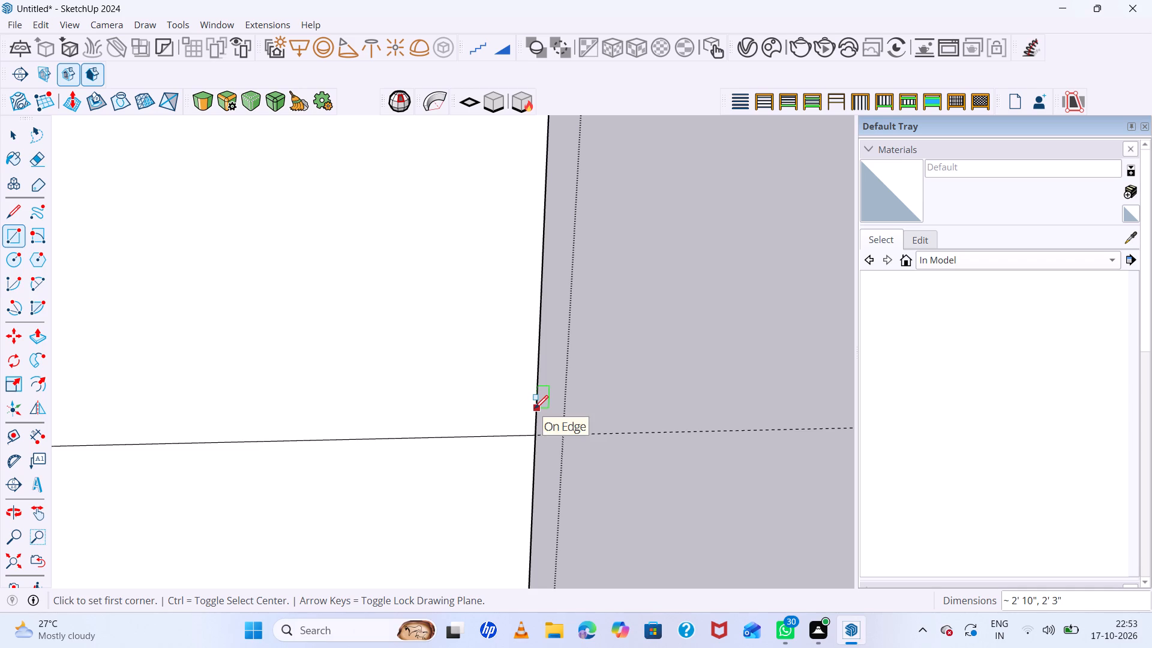
pyautogui.scroll(-8, 535, 407)
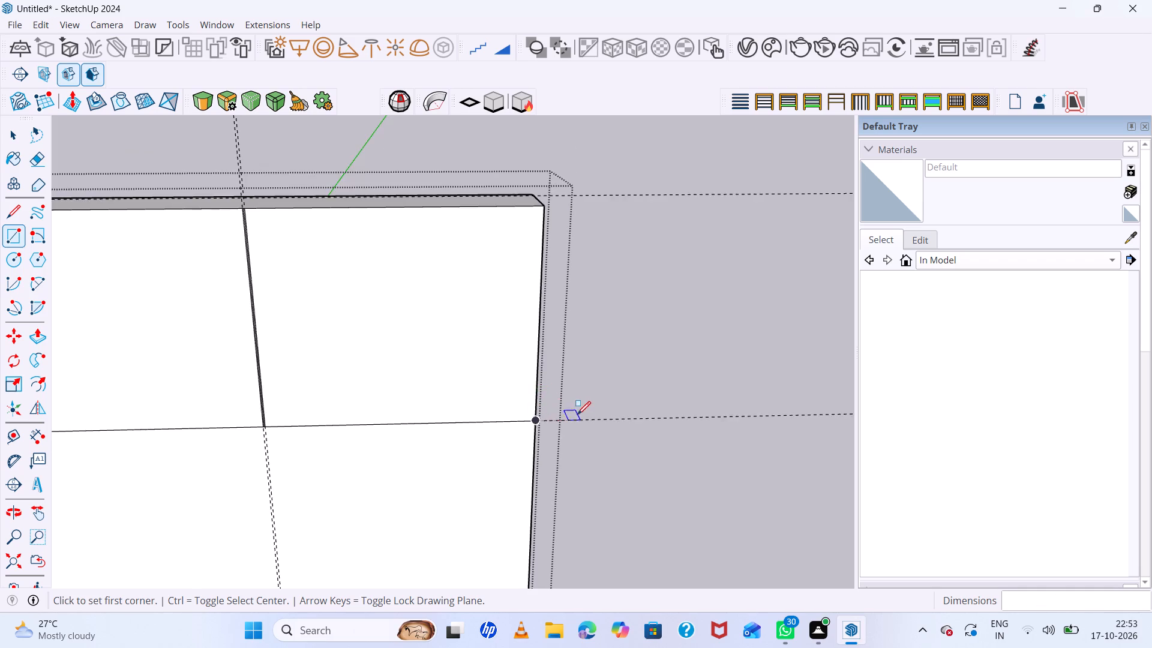
pyautogui.scroll(-17, 577, 415)
pyautogui.moveTo(490, 382); pyautogui.dragTo(657, 431, button='middle')
pyautogui.press('space')
# Push/Pull the first upper cabinet's door face, next to the shelf strip, outward by 12 mm.
pyautogui.scroll(8, 538, 406)
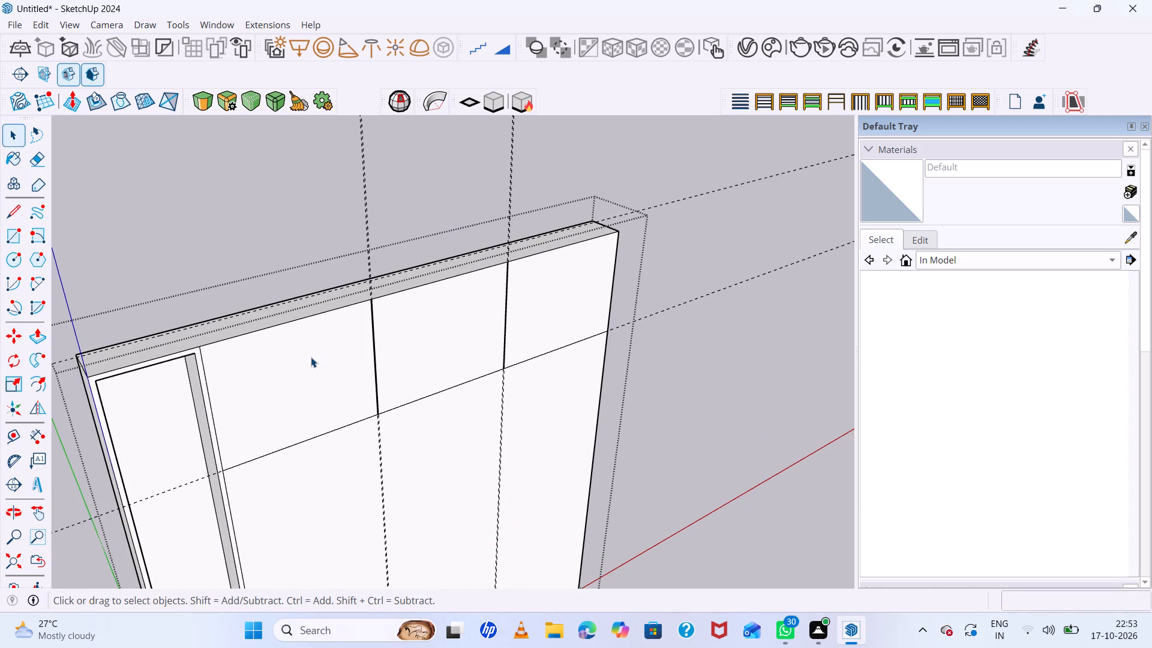
pyautogui.scroll(-8, 310, 383)
pyautogui.moveTo(365, 379); pyautogui.dragTo(387, 401, button='middle')
pyautogui.scroll(7, 310, 406)
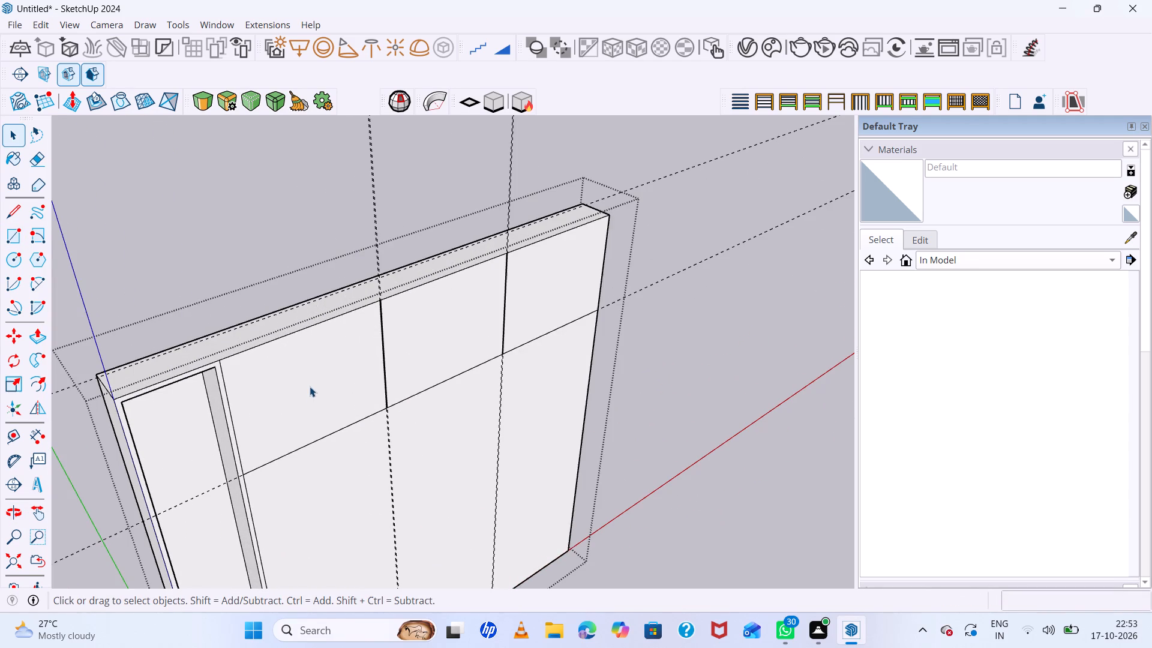
pyautogui.scroll(-6, 310, 386)
pyautogui.moveTo(310, 386); pyautogui.dragTo(331, 394, button='middle')
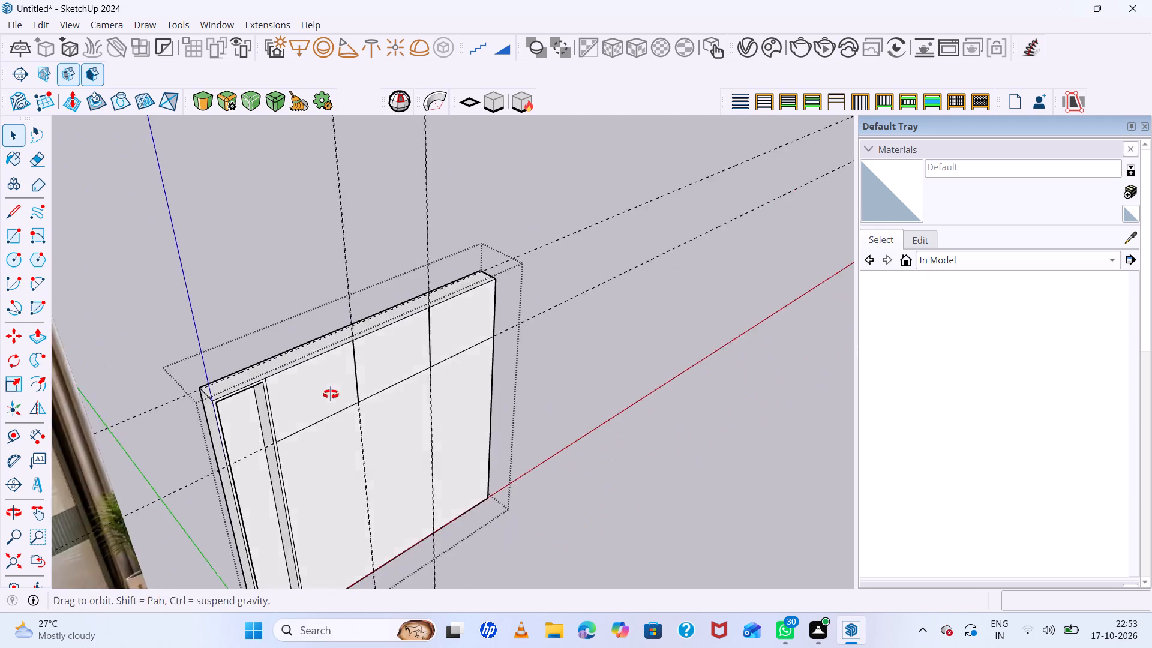
pyautogui.moveTo(331, 394); pyautogui.dragTo(397, 418, button='middle')
pyautogui.scroll(7, 356, 421)
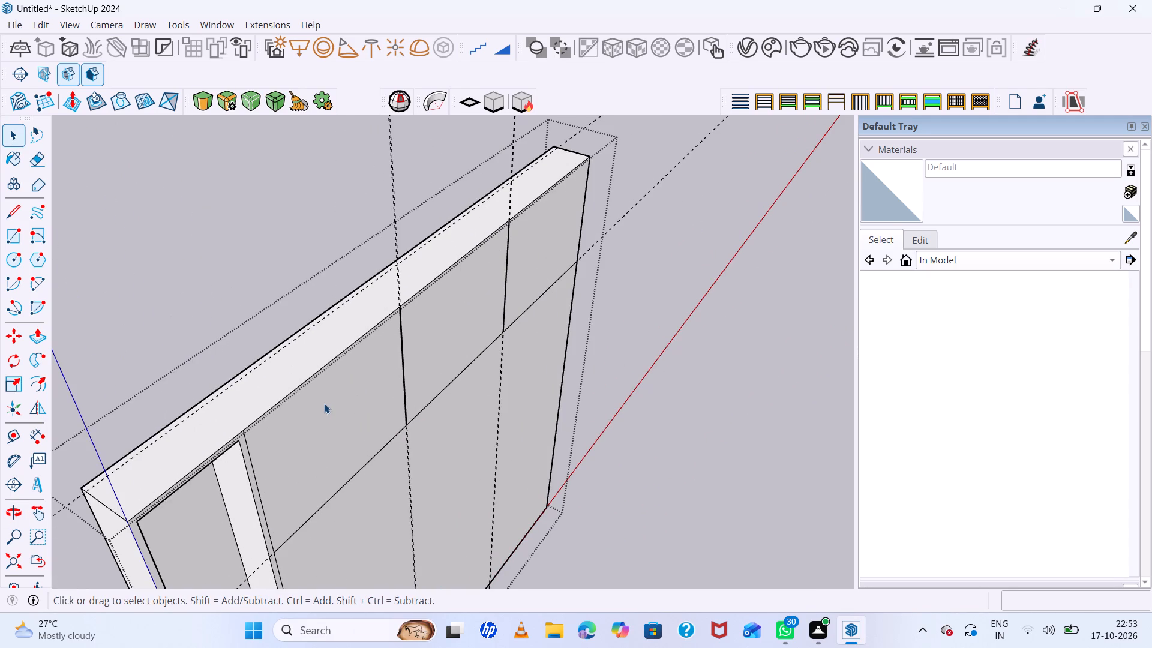
pyautogui.click(320, 413)
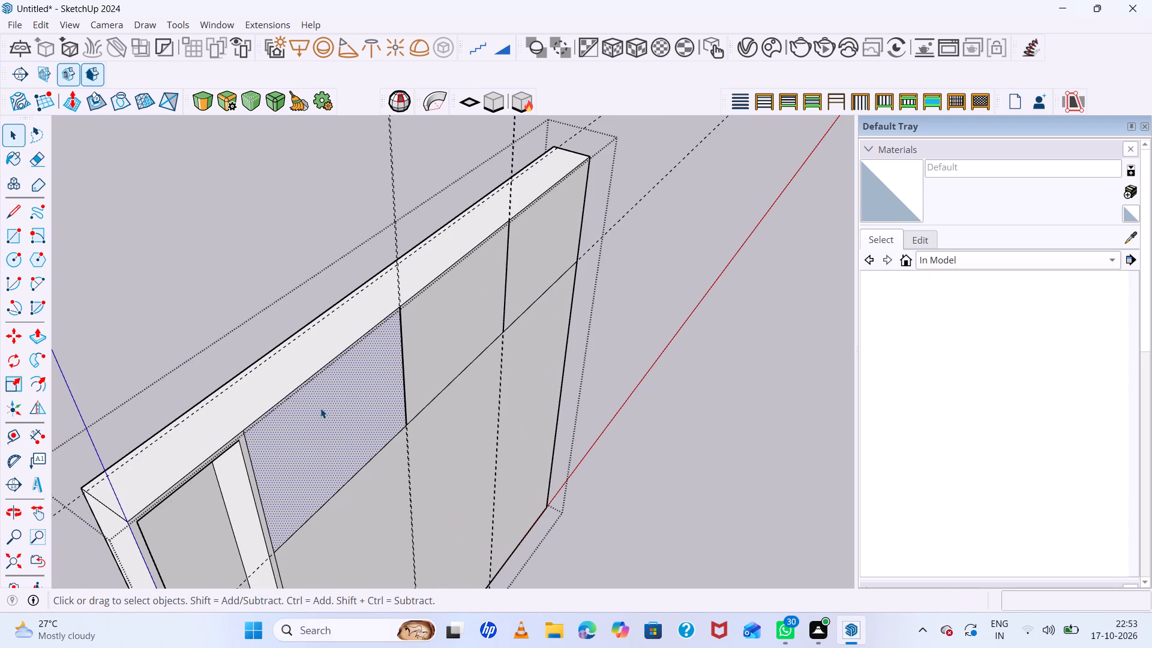
pyautogui.press('p')
pyautogui.click(322, 407)
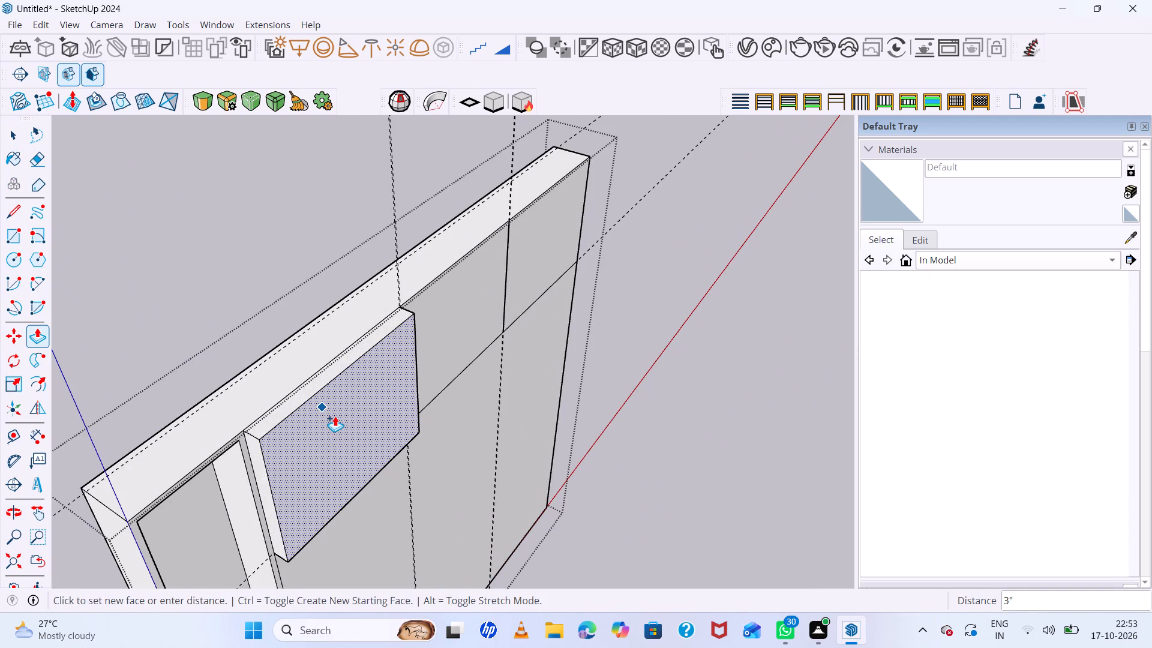
pyautogui.write('12mm')
pyautogui.press('Return')
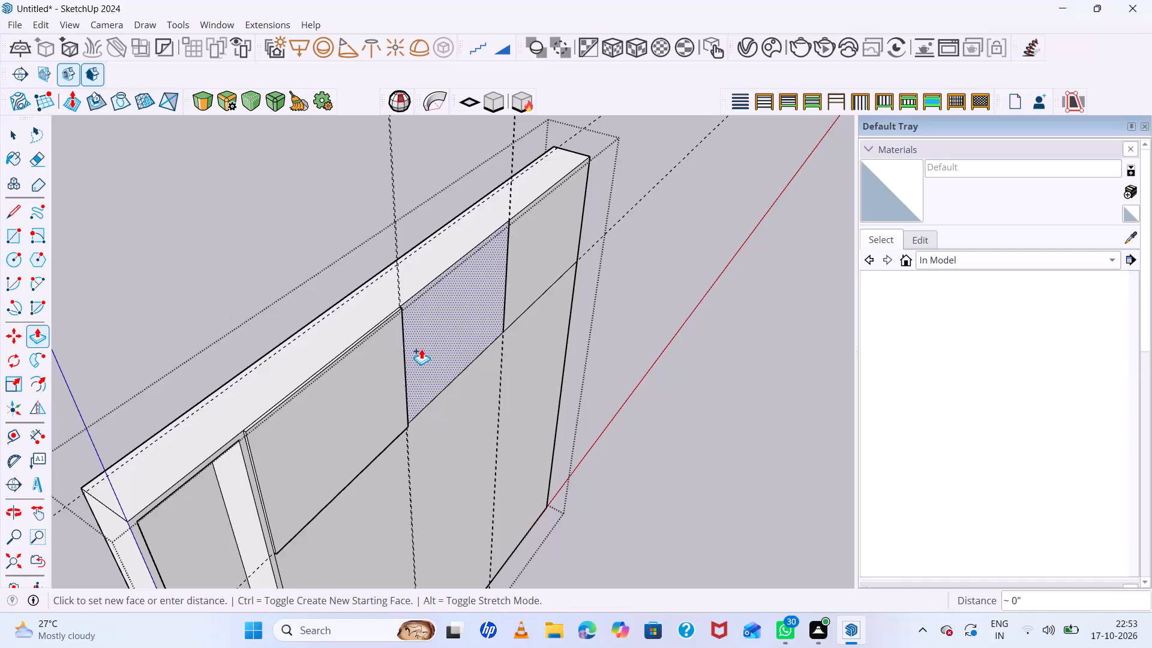
# Push/Pull the middle upper cabinet's door face outward by 12 mm.
pyautogui.scroll(-5, 421, 347)
pyautogui.scroll(6, 514, 311)
pyautogui.scroll(5, 349, 298)
pyautogui.click(350, 307)
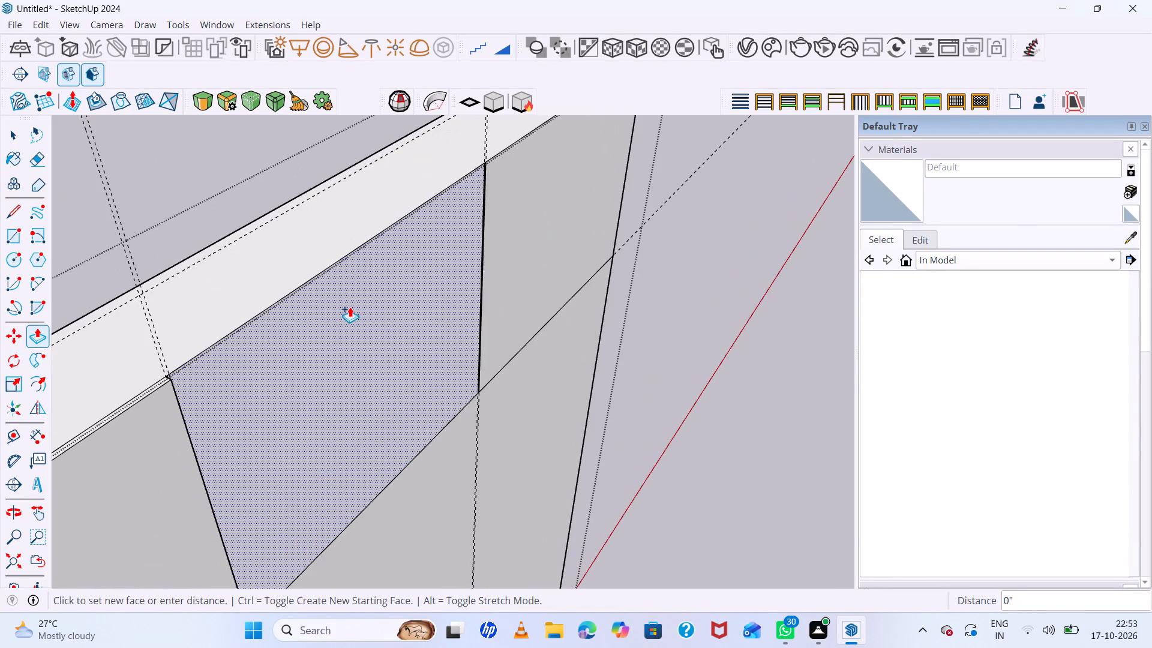
pyautogui.write('12mm')
pyautogui.press('Return')
# Repeat the 12 mm outward Push/Pull on the last upper cabinet's door face and close the wardrobe group.
pyautogui.scroll(-8, 532, 293)
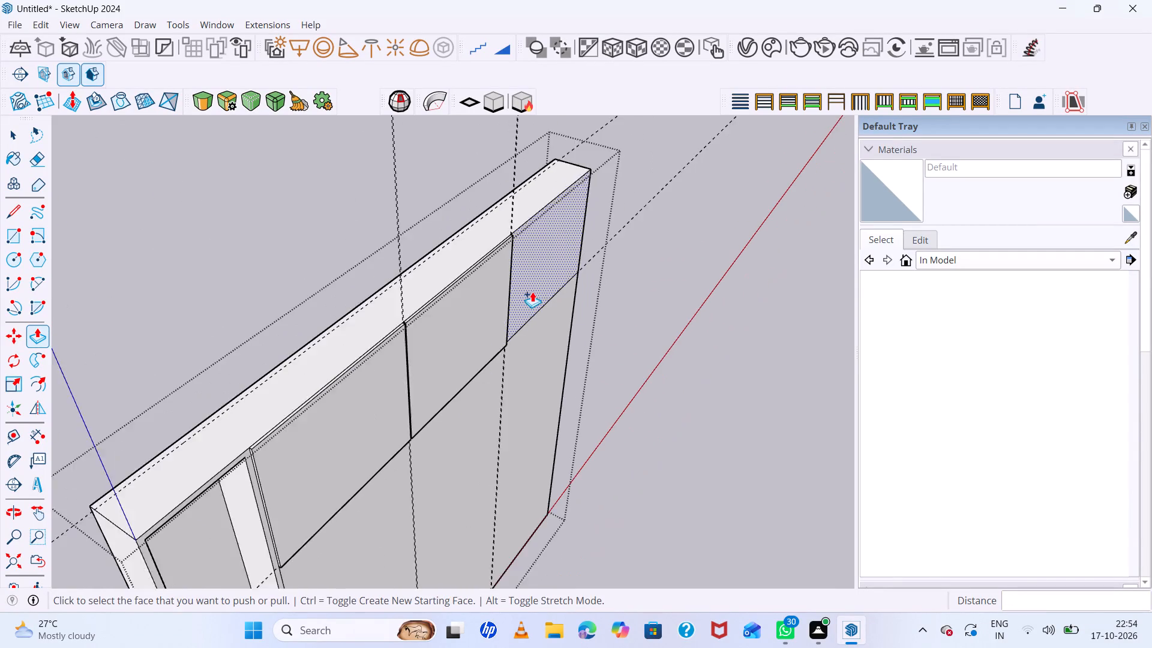
pyautogui.doubleClick(559, 266)
pyautogui.scroll(-7, 523, 253)
pyautogui.moveTo(590, 254); pyautogui.dragTo(414, 222, button='middle')
pyautogui.press('space')
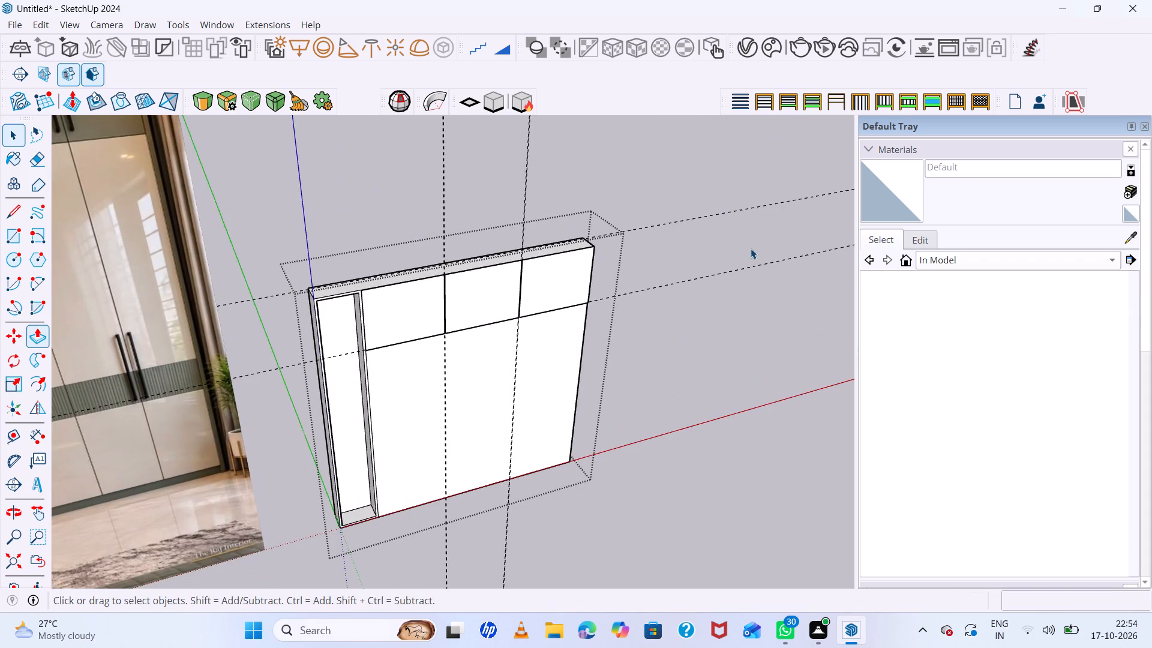
pyautogui.click(751, 248)
# Delete all the guide lines from the model.
pyautogui.scroll(-13, 574, 243)
pyautogui.moveTo(649, 251); pyautogui.dragTo(565, 212, button='middle')
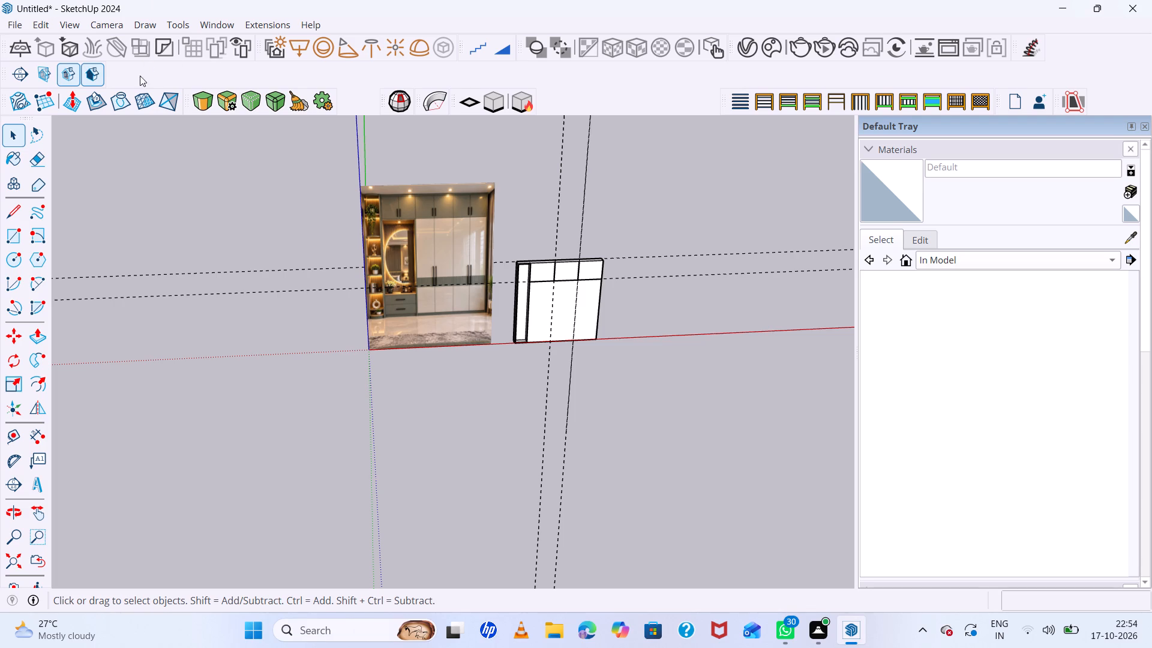
pyautogui.click(40, 25)
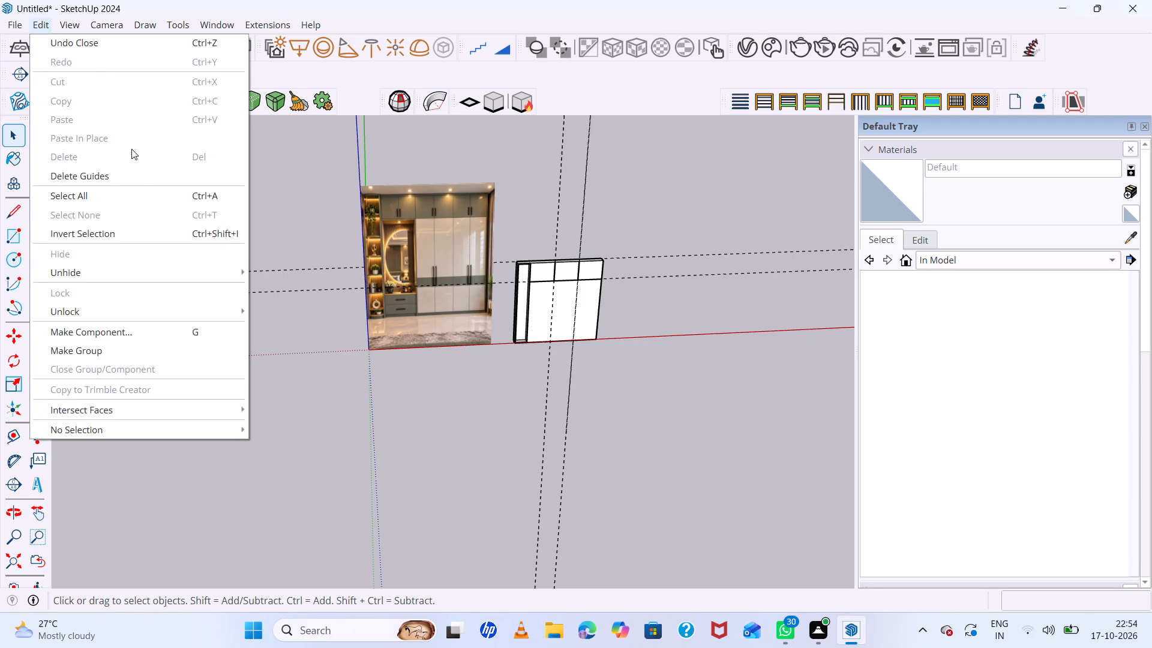
pyautogui.click(142, 179)
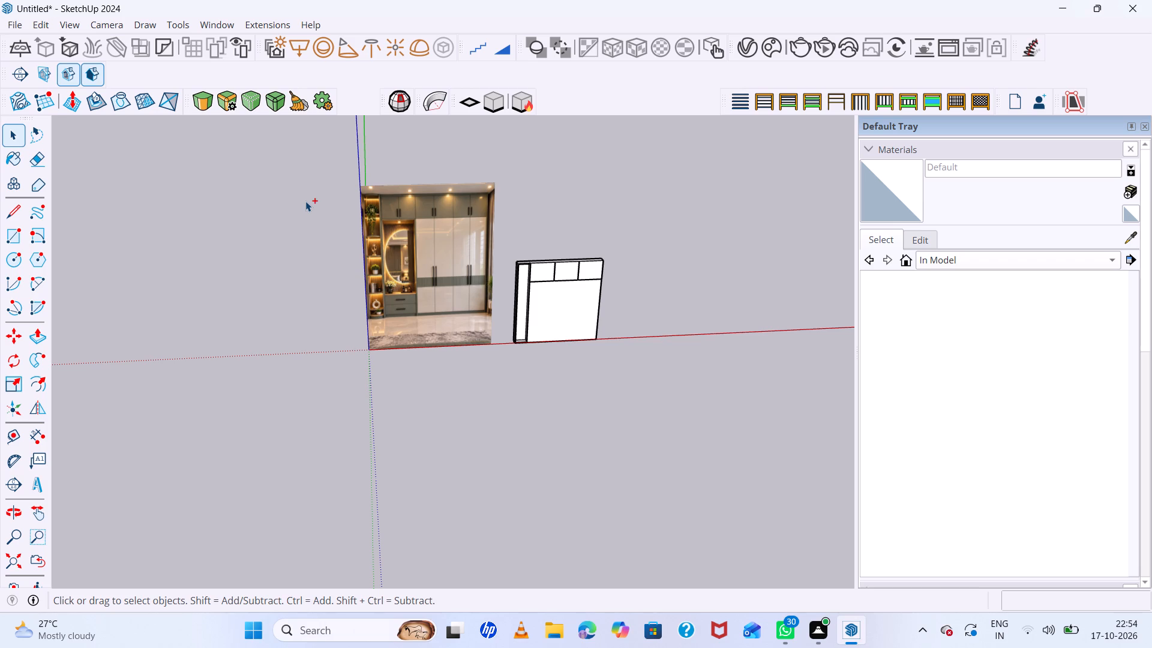
# Save the model as "shelves 17-1" in the skup files folder on the Desktop.
pyautogui.hotkey('ctrl', 's')
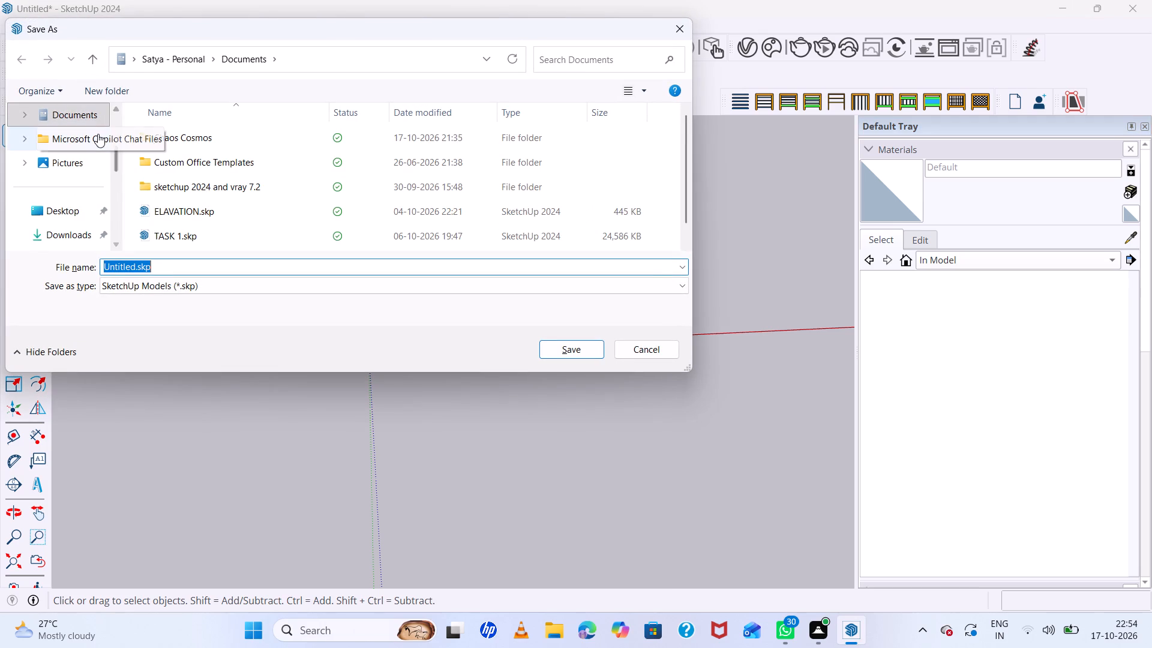
pyautogui.click(88, 209)
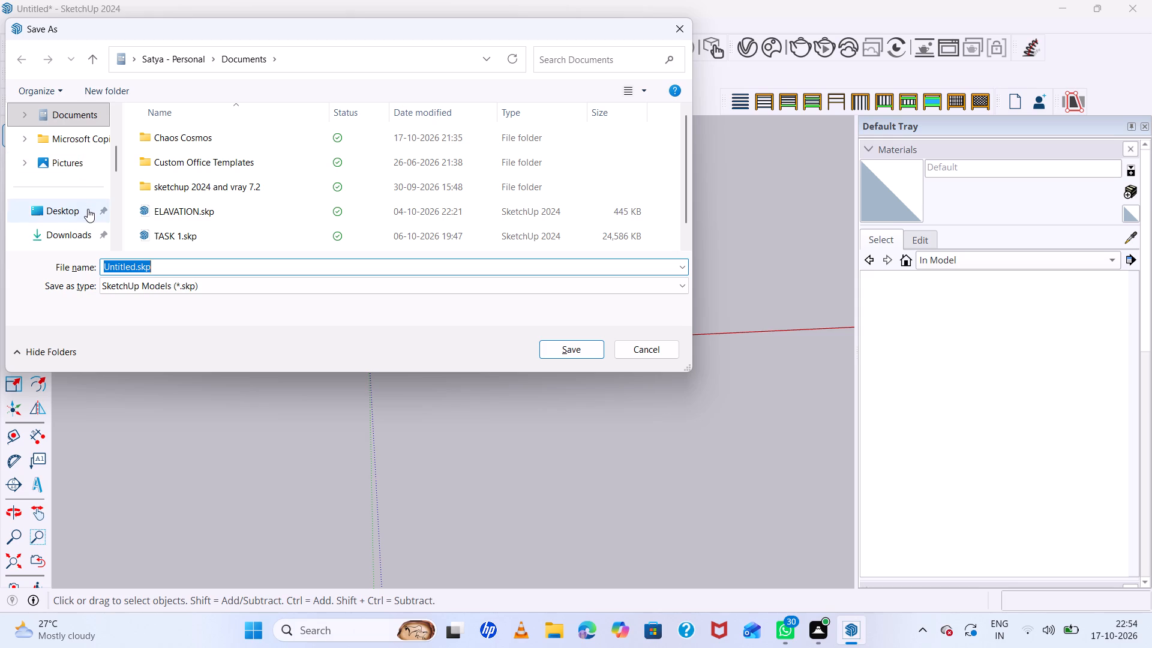
pyautogui.doubleClick(445, 171)
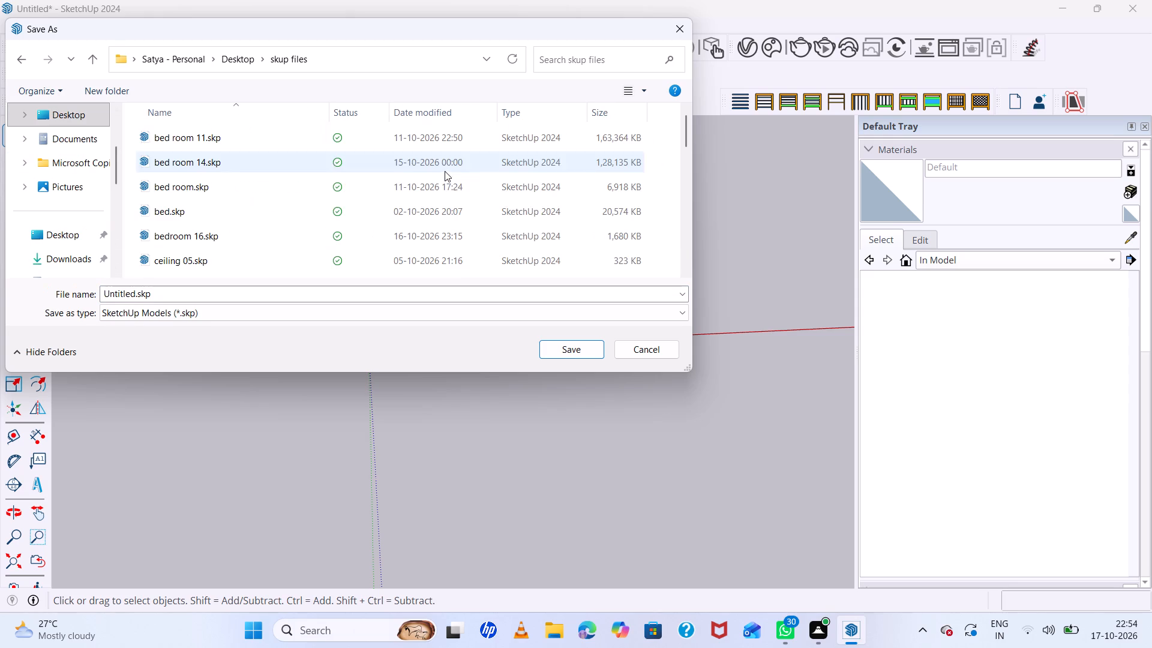
pyautogui.click(491, 291)
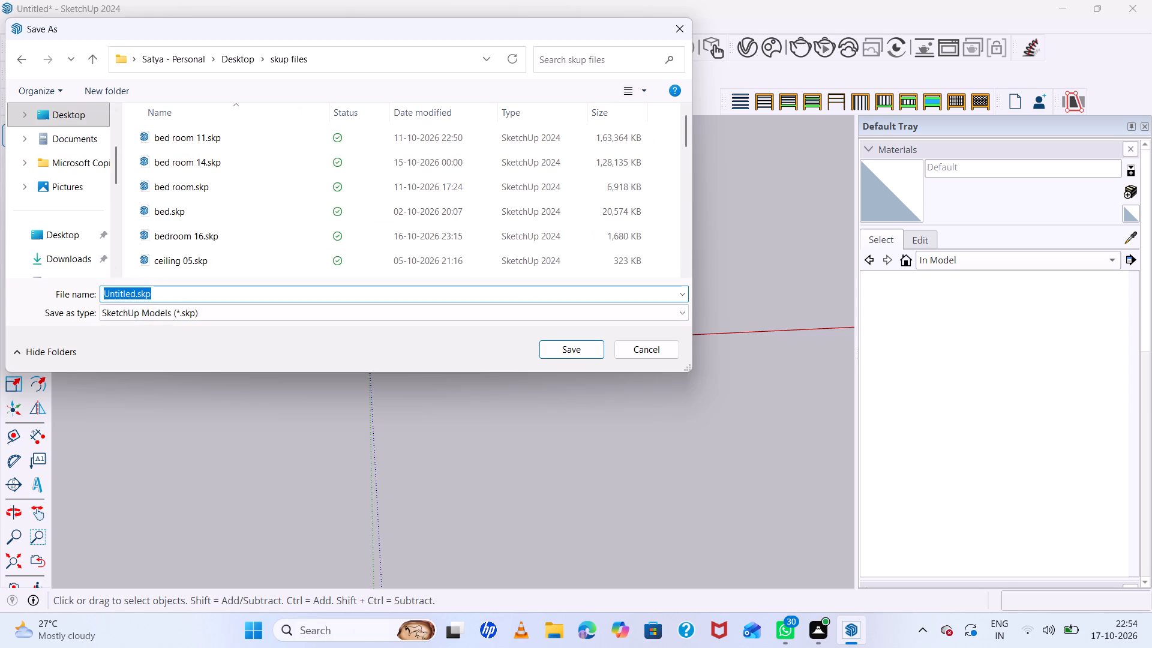
pyautogui.press('BackSpace')
pyautogui.write('sh')
pyautogui.write('elves')
pyautogui.press('space')
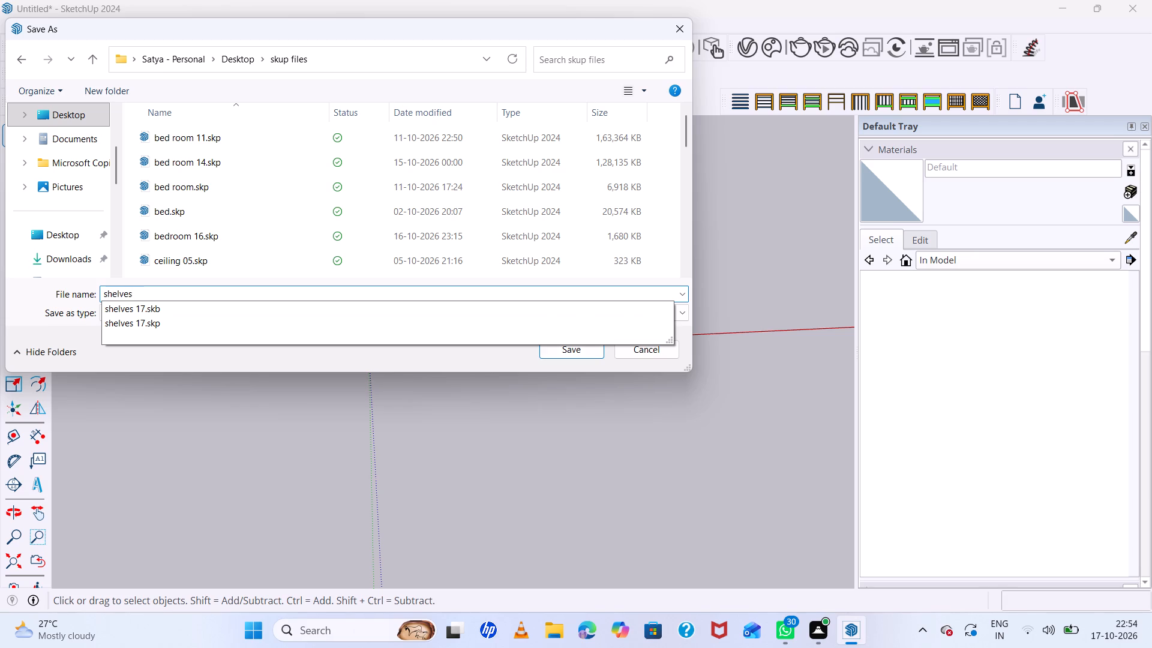
pyautogui.write('17-')
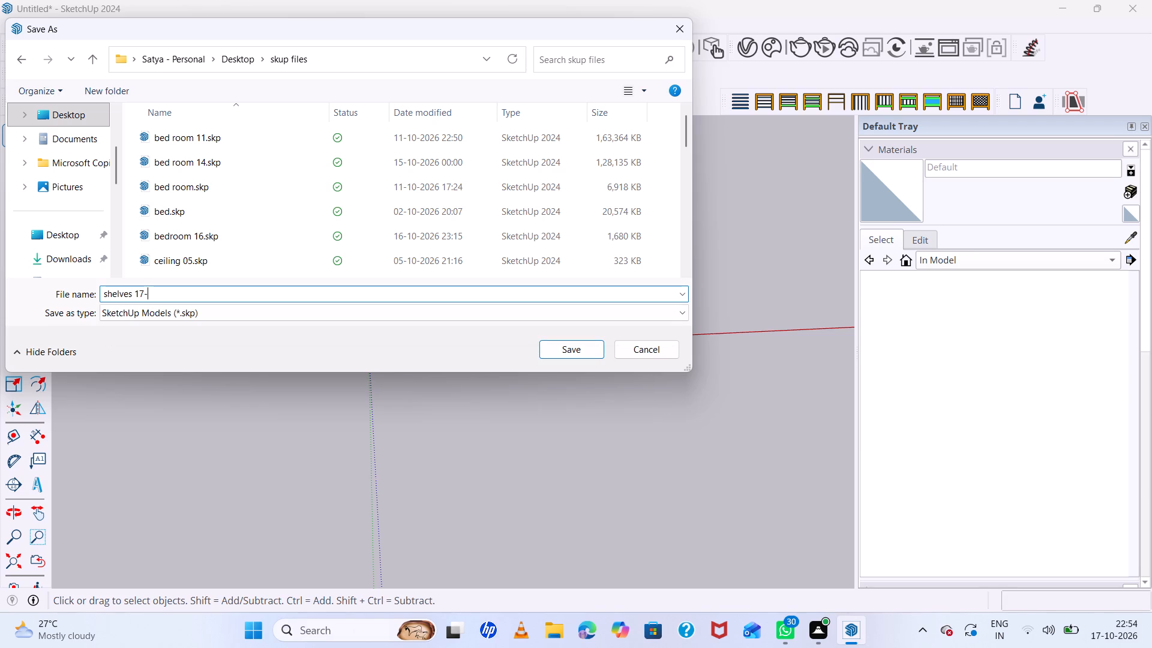
pyautogui.press('1')
pyautogui.press('Return')
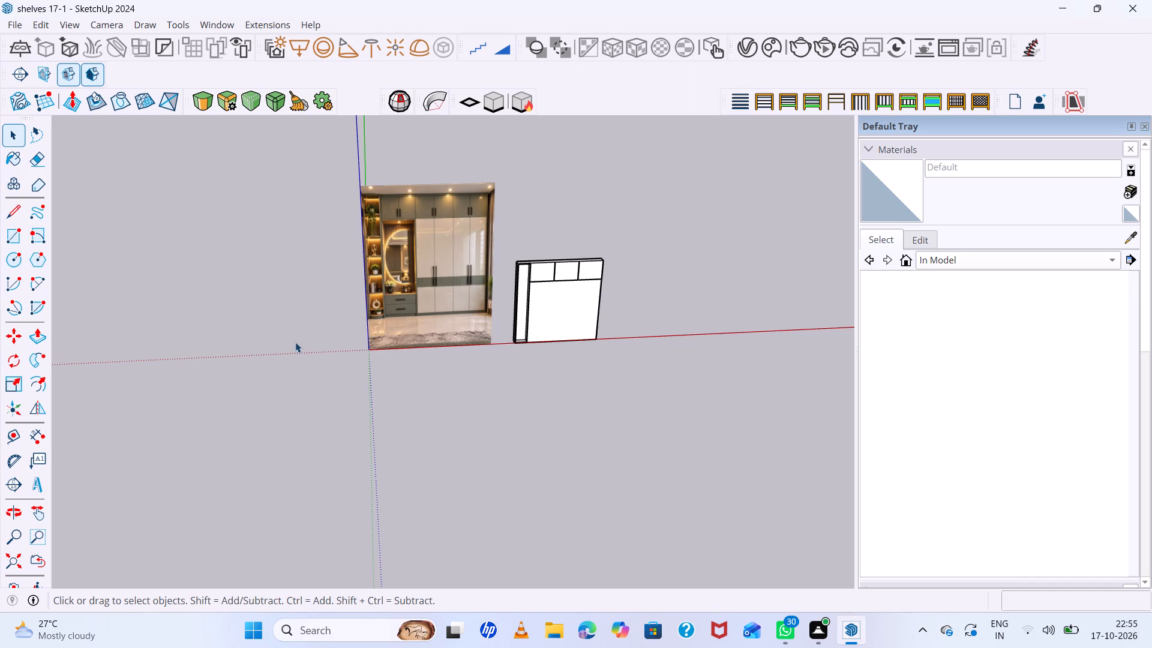
# Examine the reference wardrobe image alongside the modelled panel to compare their layouts.
pyautogui.scroll(6, 628, 272)
pyautogui.scroll(-14, 628, 272)
pyautogui.scroll(1, 629, 268)
pyautogui.moveTo(588, 197); pyautogui.dragTo(557, 129, button='middle')
pyautogui.scroll(4, 551, 226)
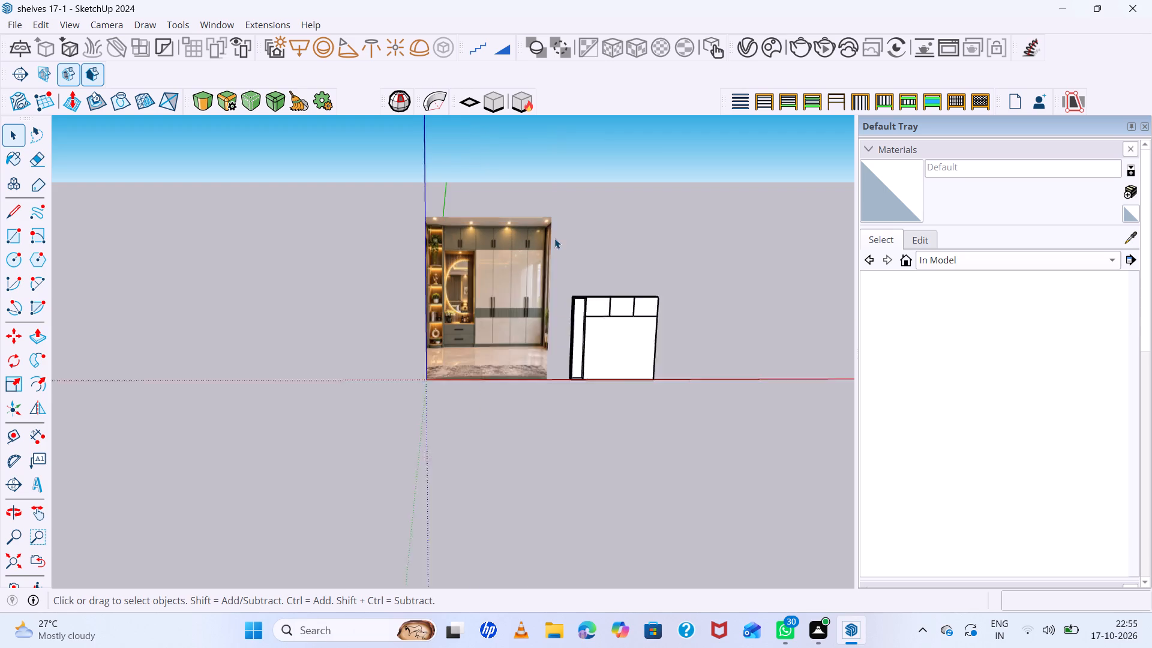
pyautogui.scroll(9, 554, 238)
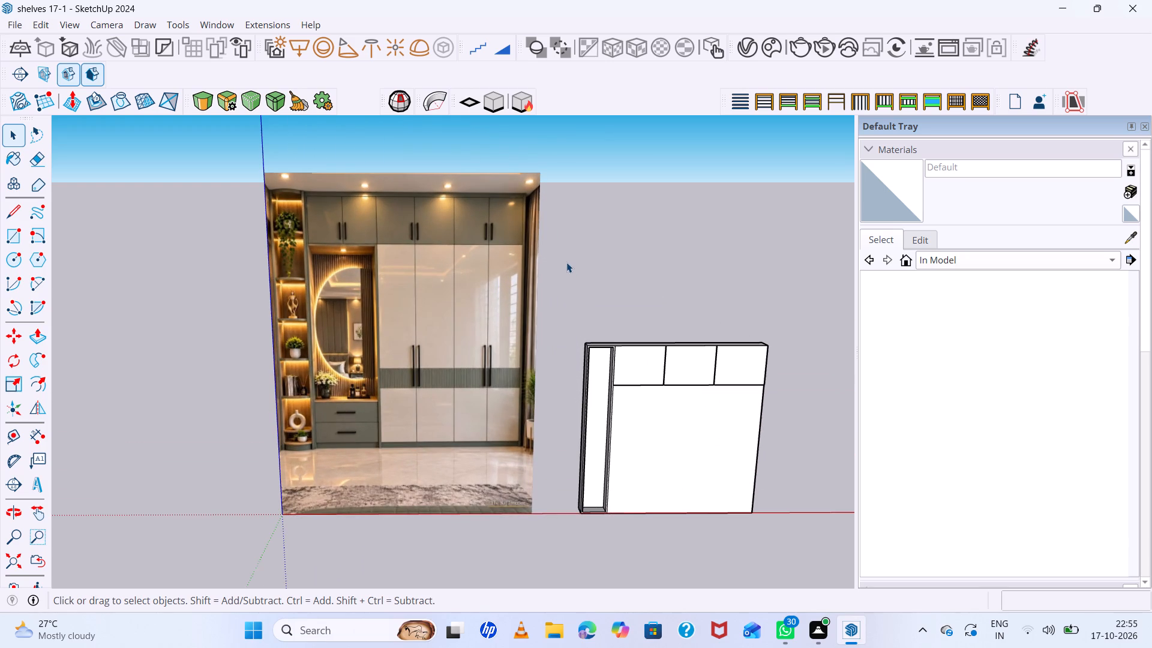
pyautogui.scroll(-6, 566, 262)
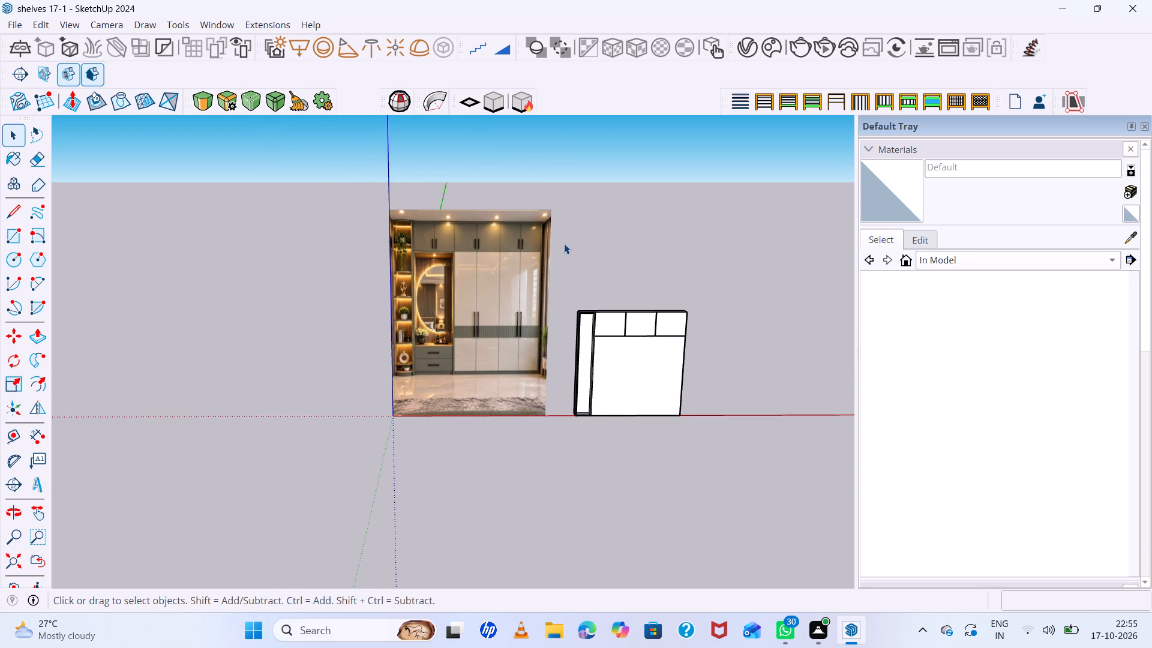
pyautogui.scroll(2, 567, 244)
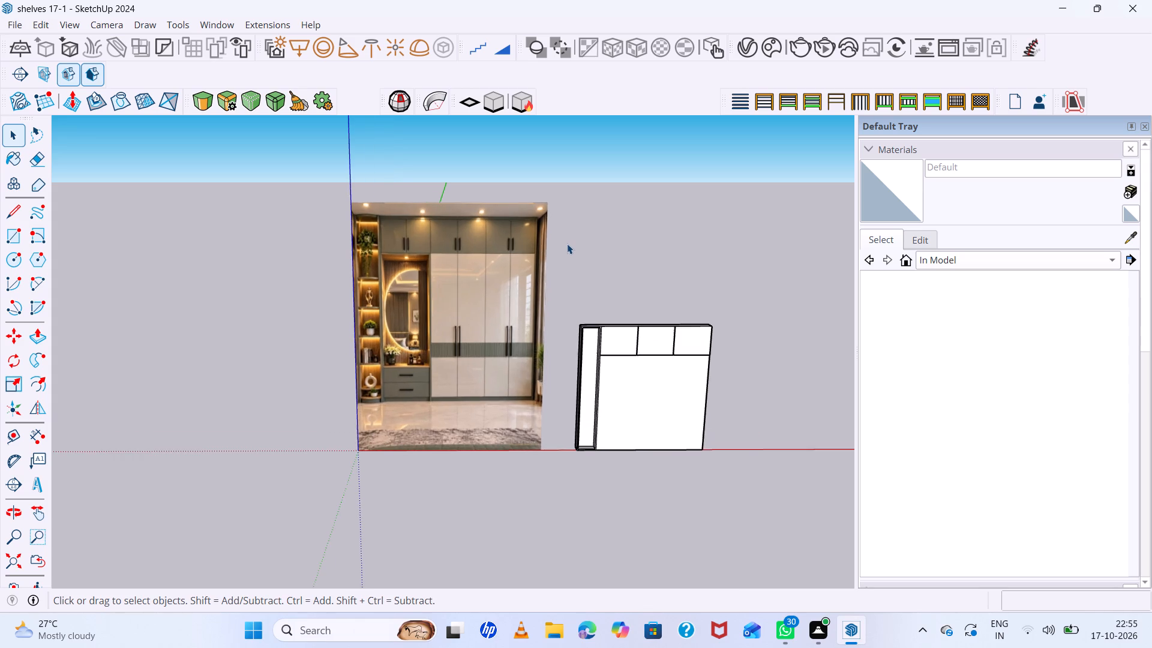
pyautogui.scroll(-6, 567, 244)
pyautogui.moveTo(584, 295); pyautogui.dragTo(596, 355, button='middle')
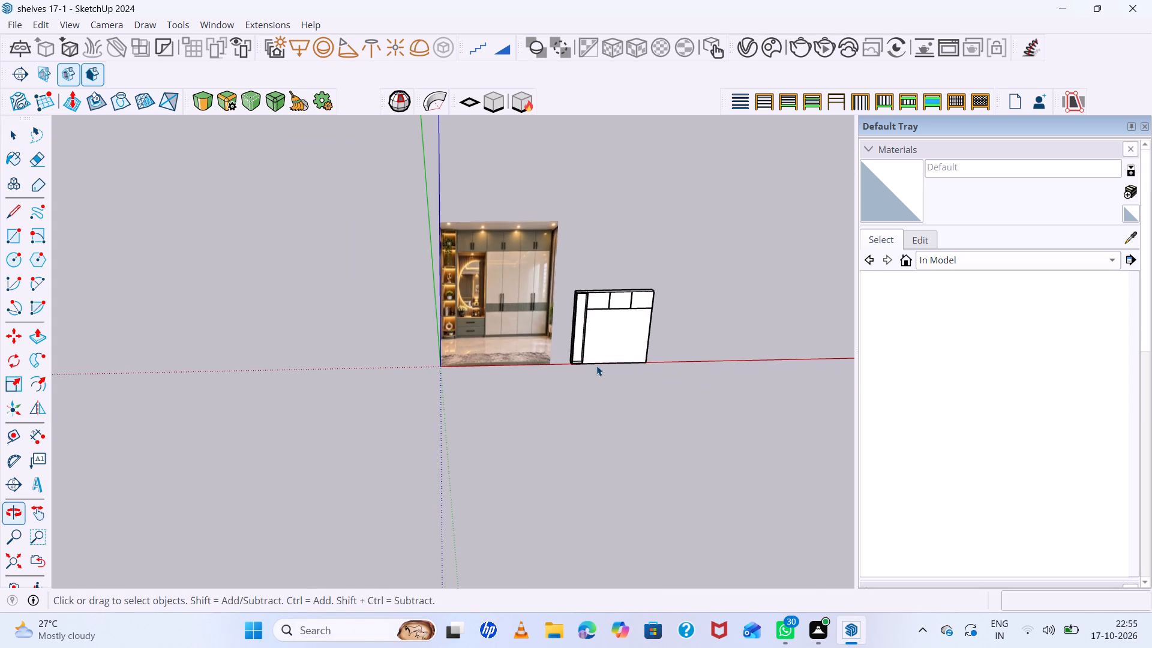
# Inside the wardrobe group, copy the side shelf niche's bottom face vertically up to the niche's top inner corner.
pyautogui.scroll(15, 585, 376)
pyautogui.scroll(6, 575, 345)
pyautogui.moveTo(575, 345); pyautogui.dragTo(586, 401, button='middle')
pyautogui.scroll(4, 582, 358)
pyautogui.click(581, 357)
pyautogui.doubleClick(584, 355)
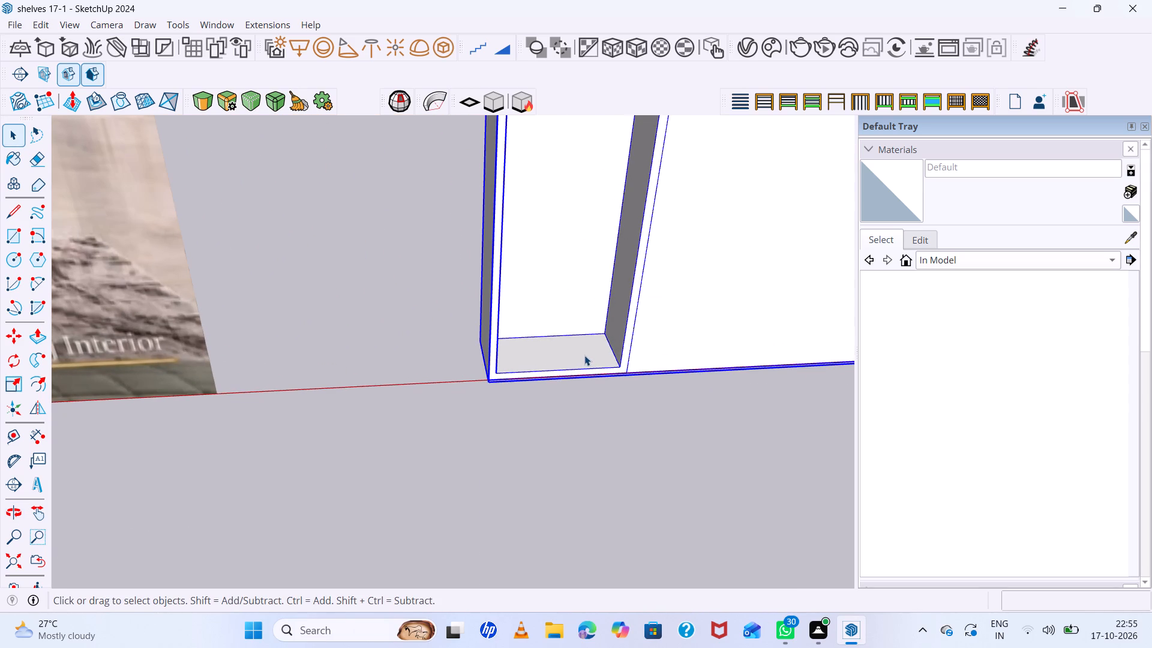
pyautogui.click(584, 355)
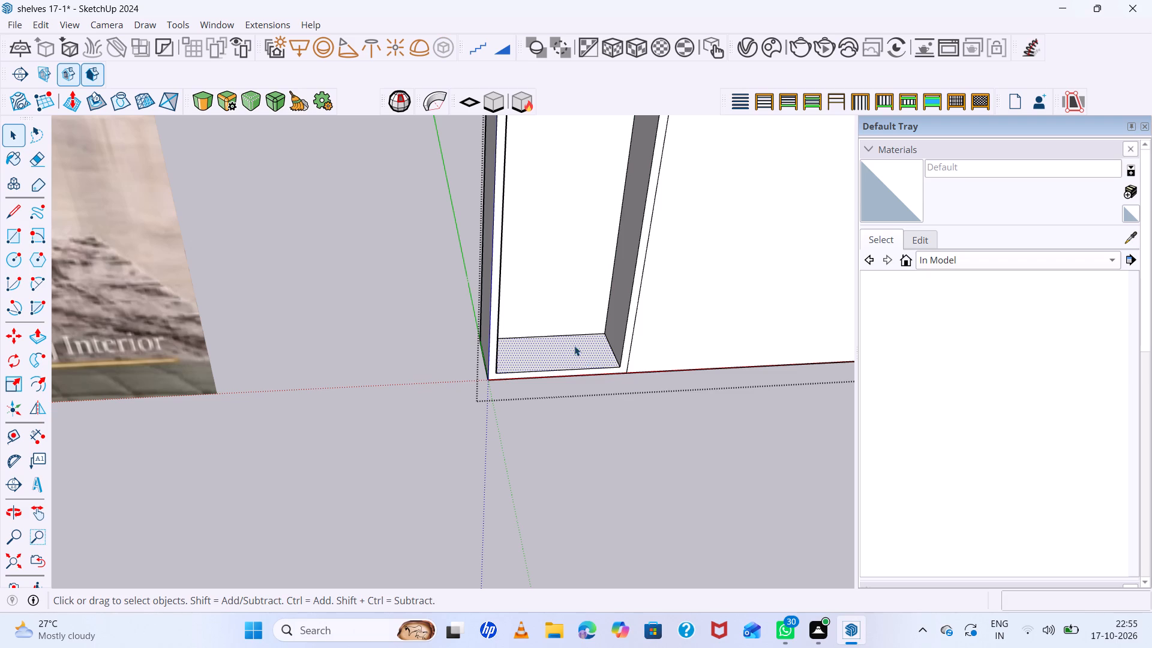
pyautogui.press('m')
pyautogui.scroll(4, 621, 368)
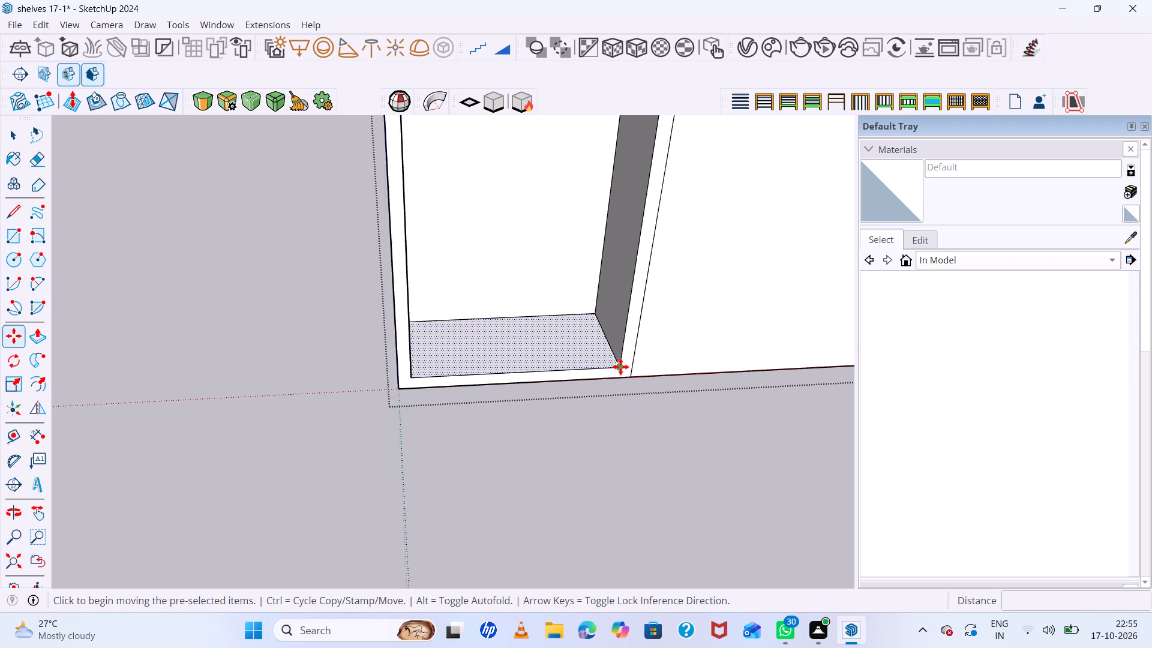
pyautogui.scroll(3, 620, 367)
pyautogui.click(619, 370)
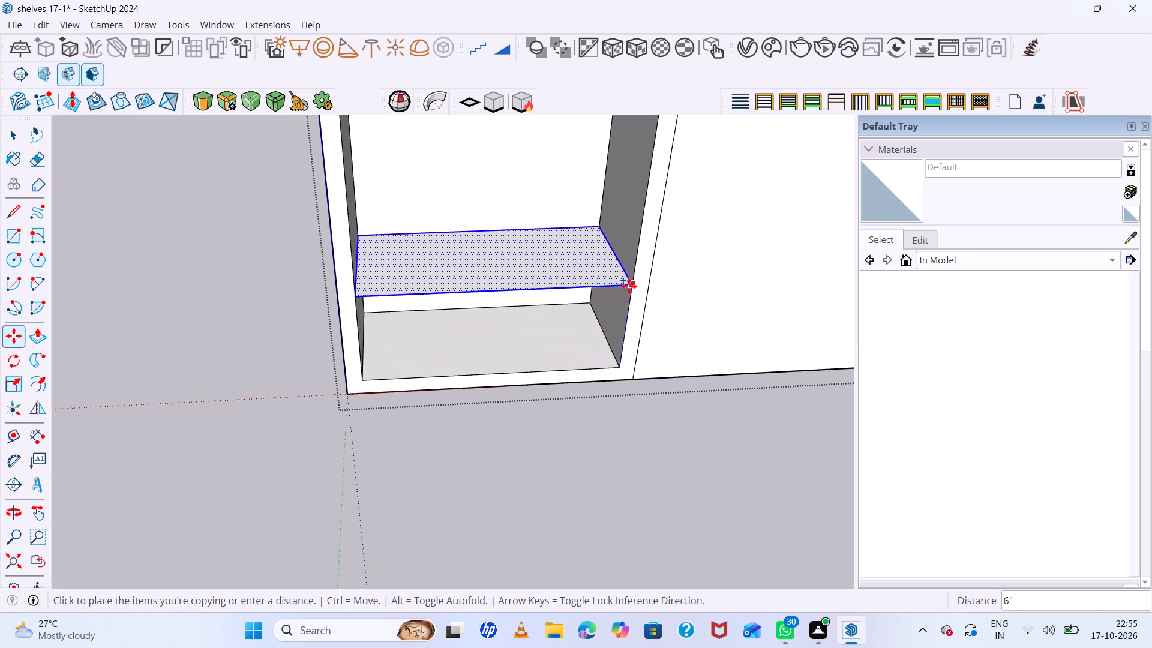
pyautogui.press('Up')
pyautogui.scroll(-20, 632, 296)
pyautogui.scroll(-10, 632, 296)
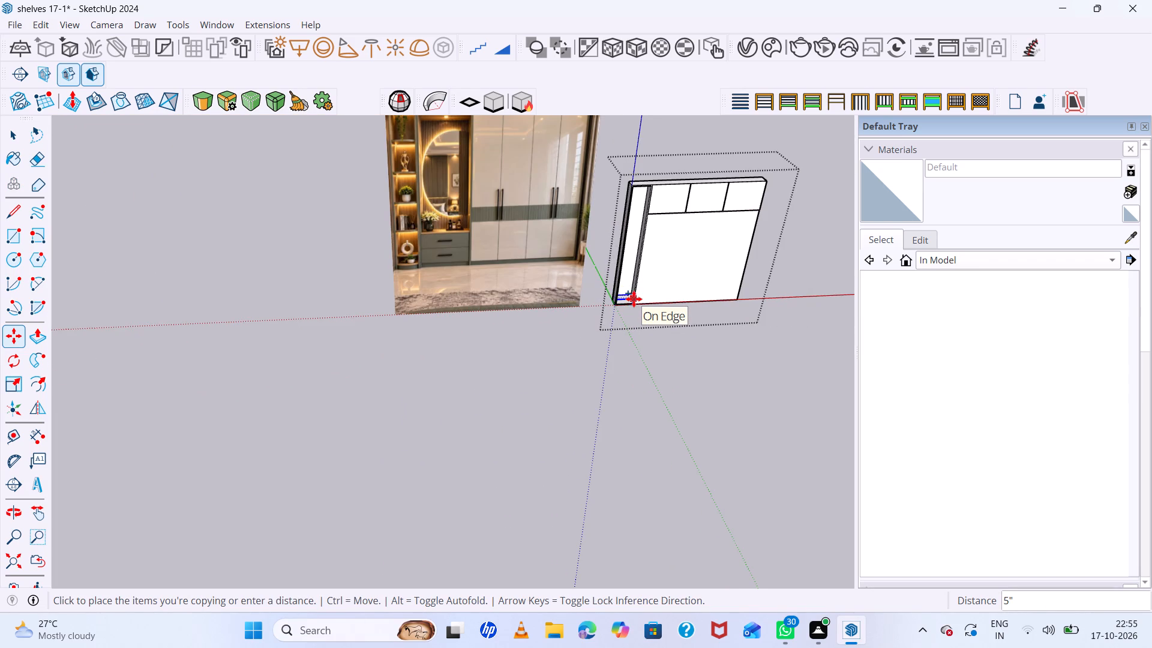
pyautogui.scroll(-2, 634, 299)
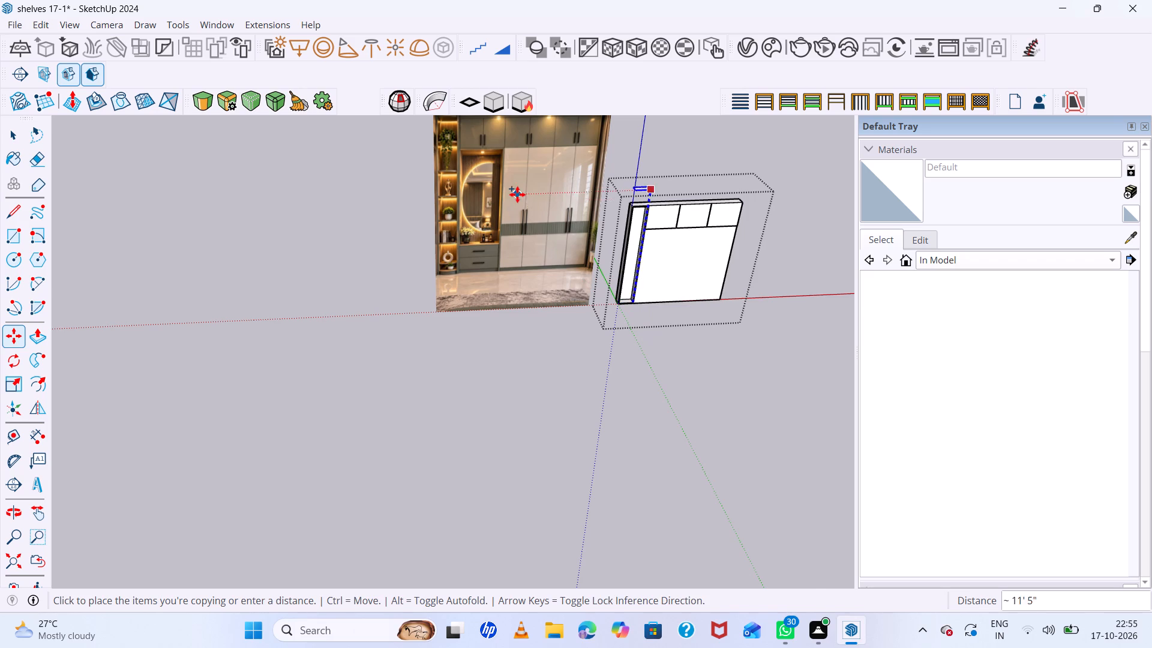
pyautogui.scroll(12, 515, 194)
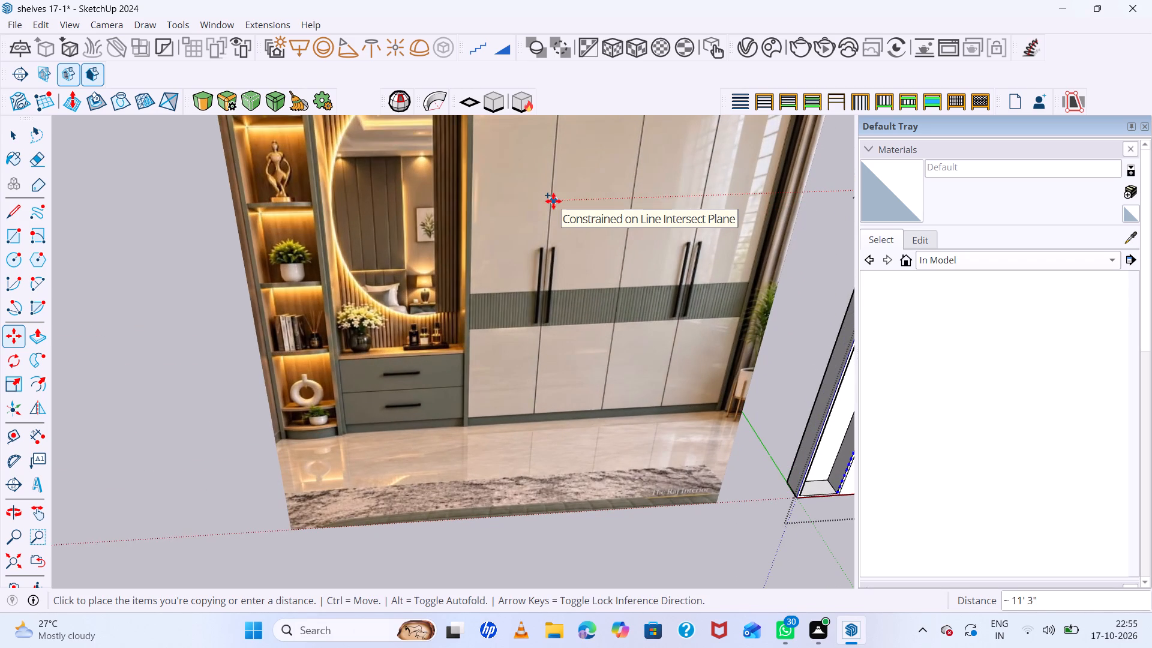
pyautogui.scroll(-10, 593, 239)
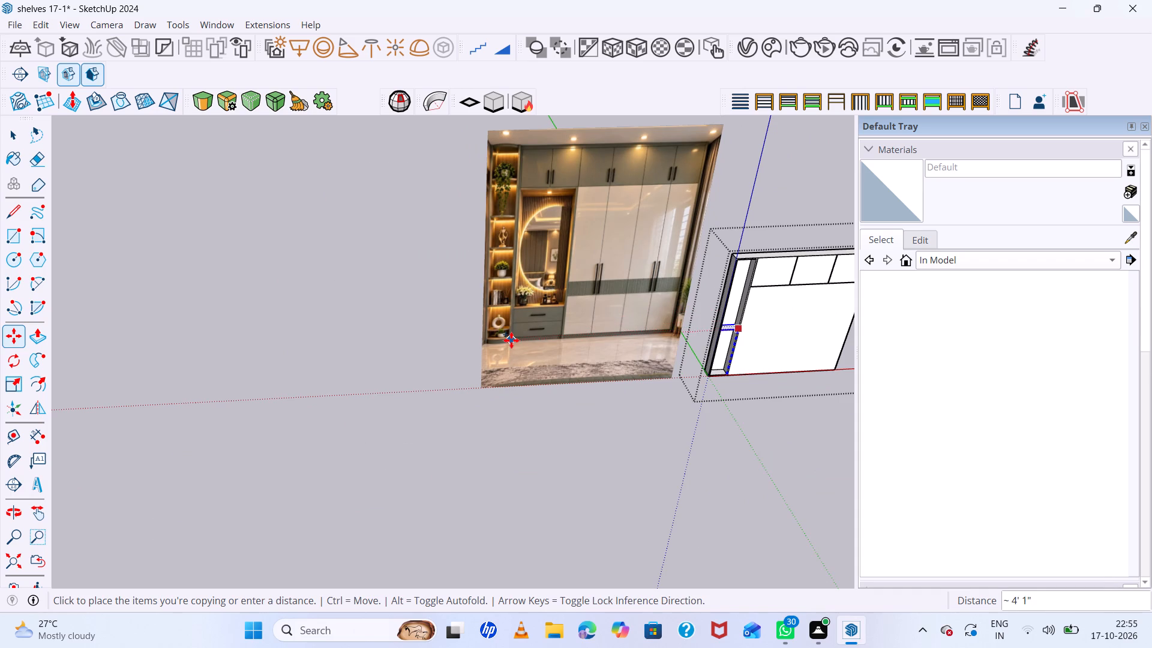
pyautogui.scroll(14, 511, 341)
pyautogui.scroll(7, 497, 328)
pyautogui.scroll(-5, 506, 355)
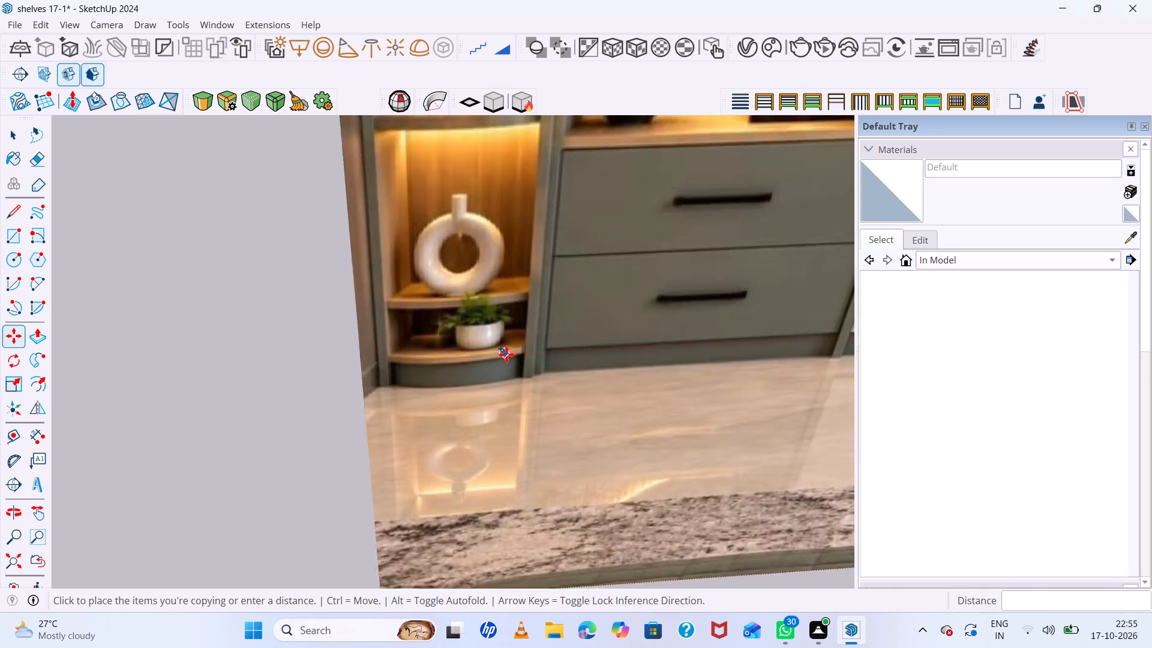
pyautogui.scroll(-9, 506, 355)
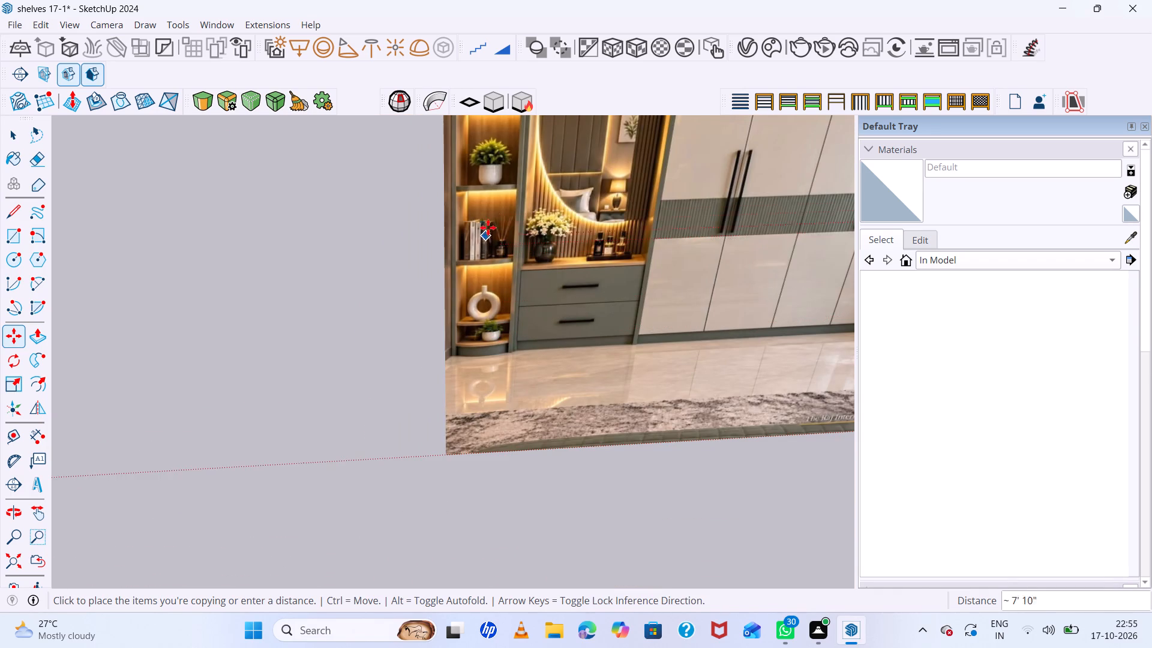
pyautogui.scroll(-7, 506, 213)
pyautogui.moveTo(538, 292); pyautogui.dragTo(549, 338, button='middle')
pyautogui.scroll(-7, 524, 273)
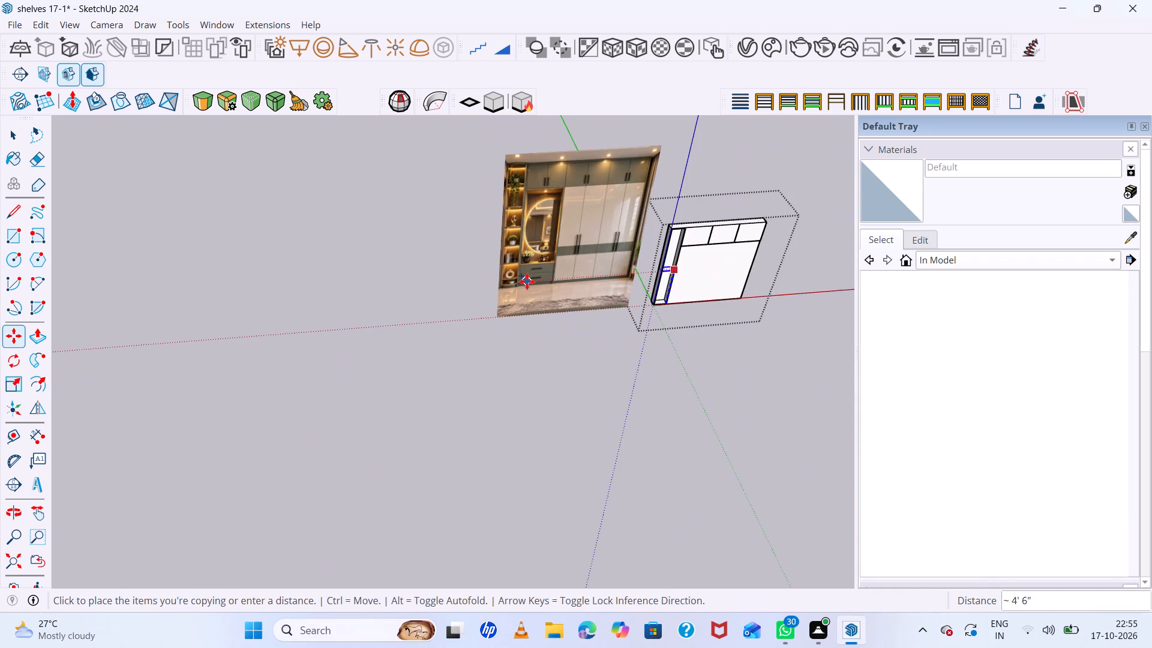
pyautogui.scroll(-7, 578, 266)
pyautogui.scroll(6, 695, 305)
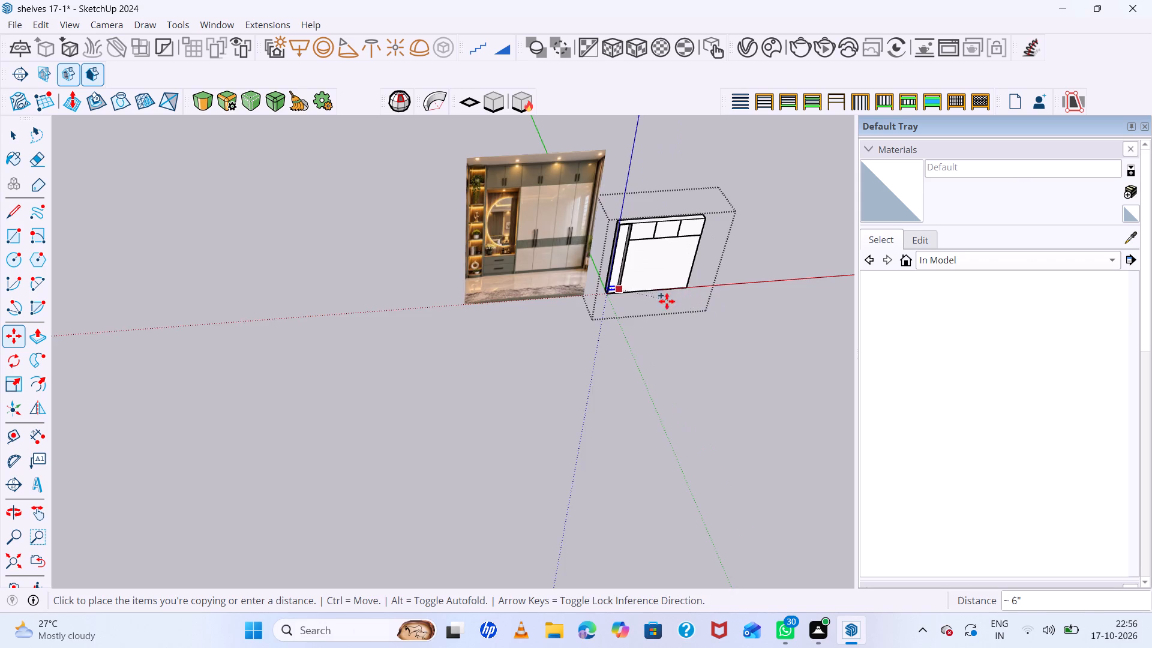
pyautogui.scroll(6, 656, 301)
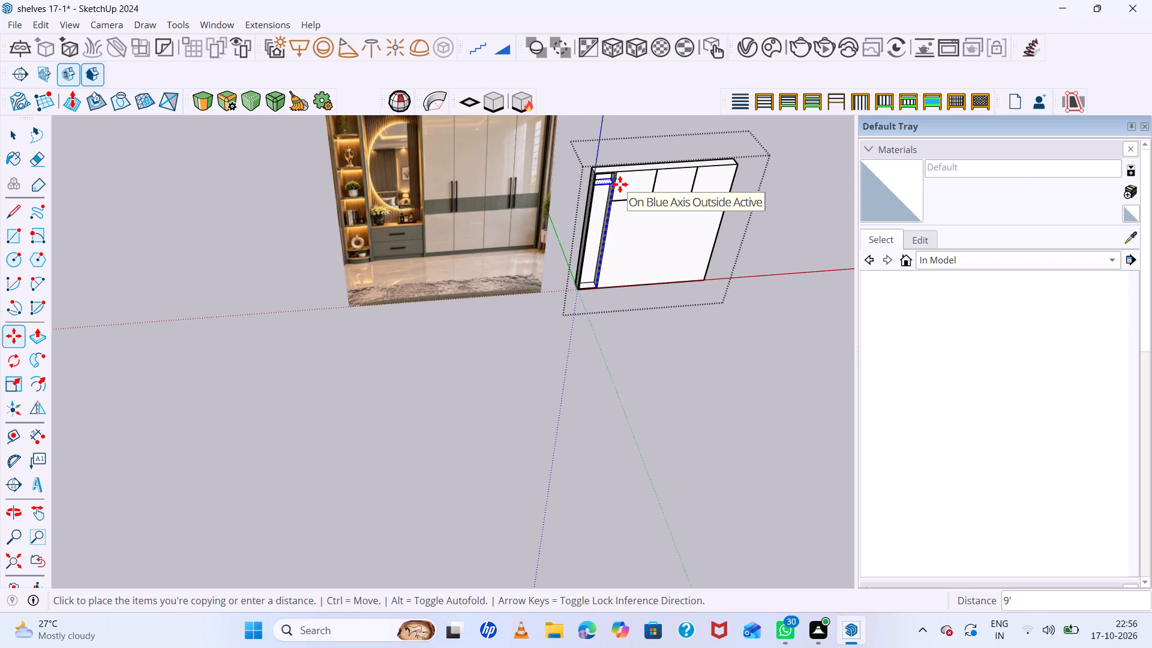
pyautogui.scroll(18, 620, 184)
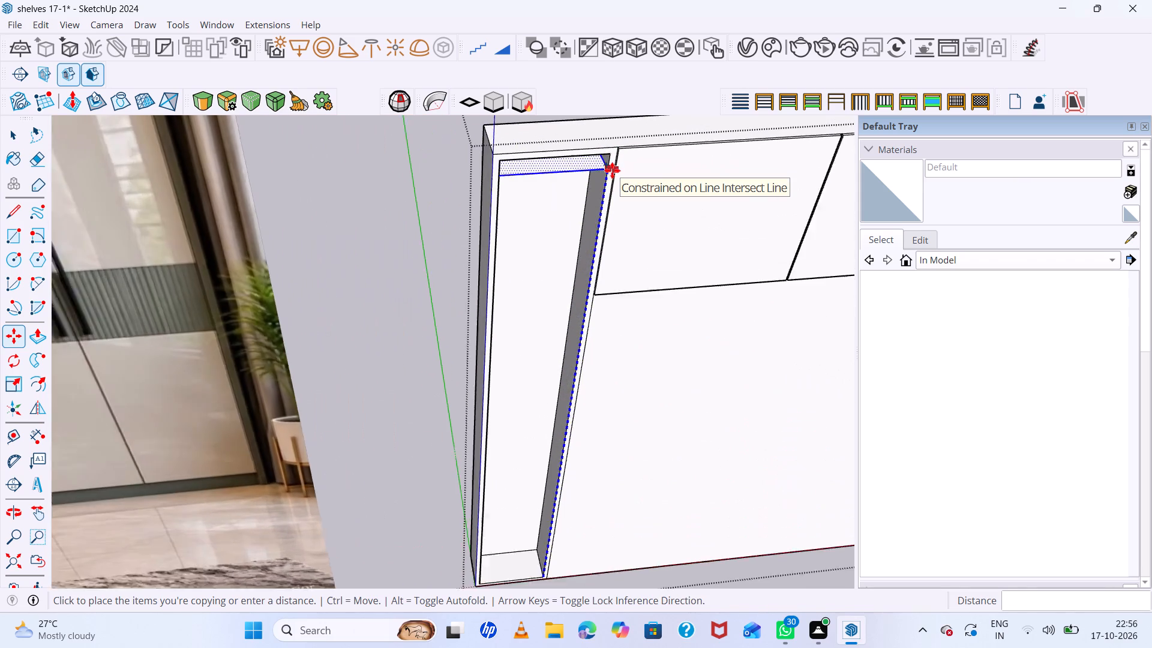
pyautogui.scroll(1, 612, 170)
pyautogui.click(611, 155)
# Divide the copied face's travel by 7 to create evenly spaced shelf faces up the side niche.
pyautogui.scroll(-10, 605, 173)
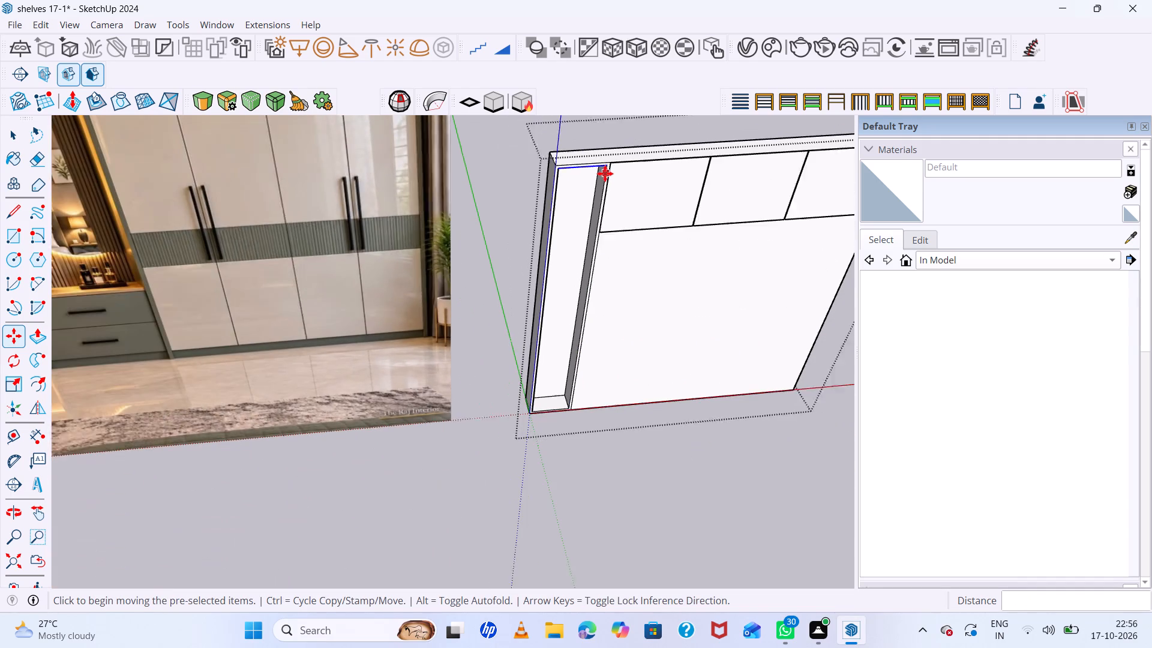
pyautogui.scroll(-2, 605, 173)
pyautogui.write('7/')
pyautogui.press('Return')
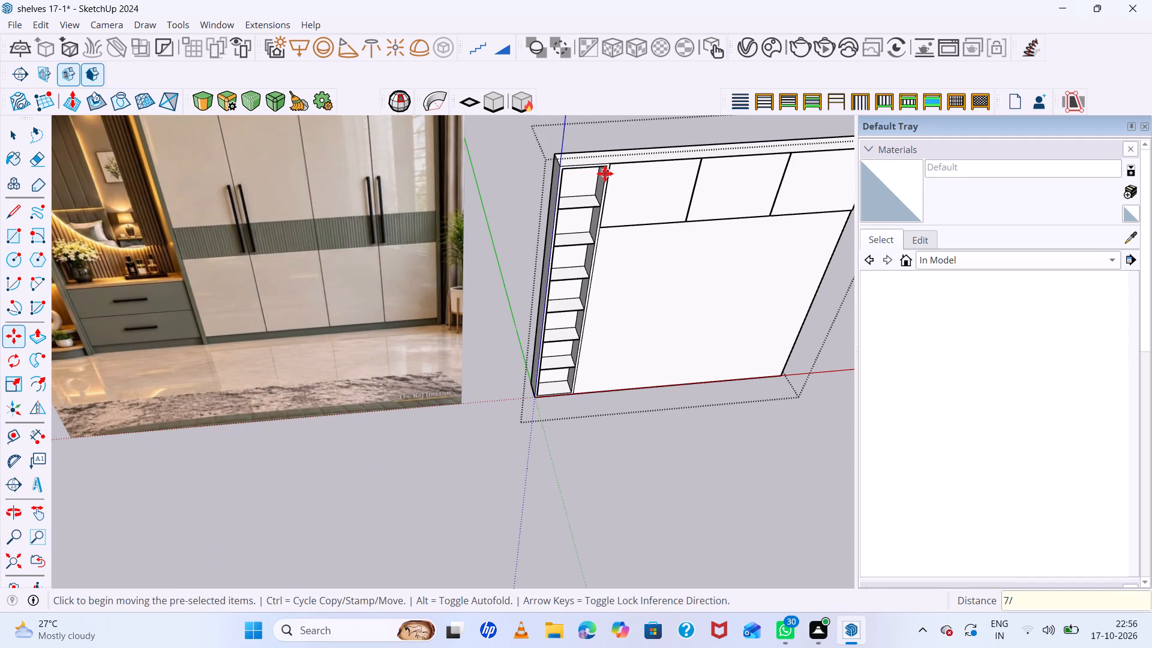
pyautogui.scroll(-12, 570, 262)
pyautogui.moveTo(594, 275); pyautogui.dragTo(580, 181, button='middle')
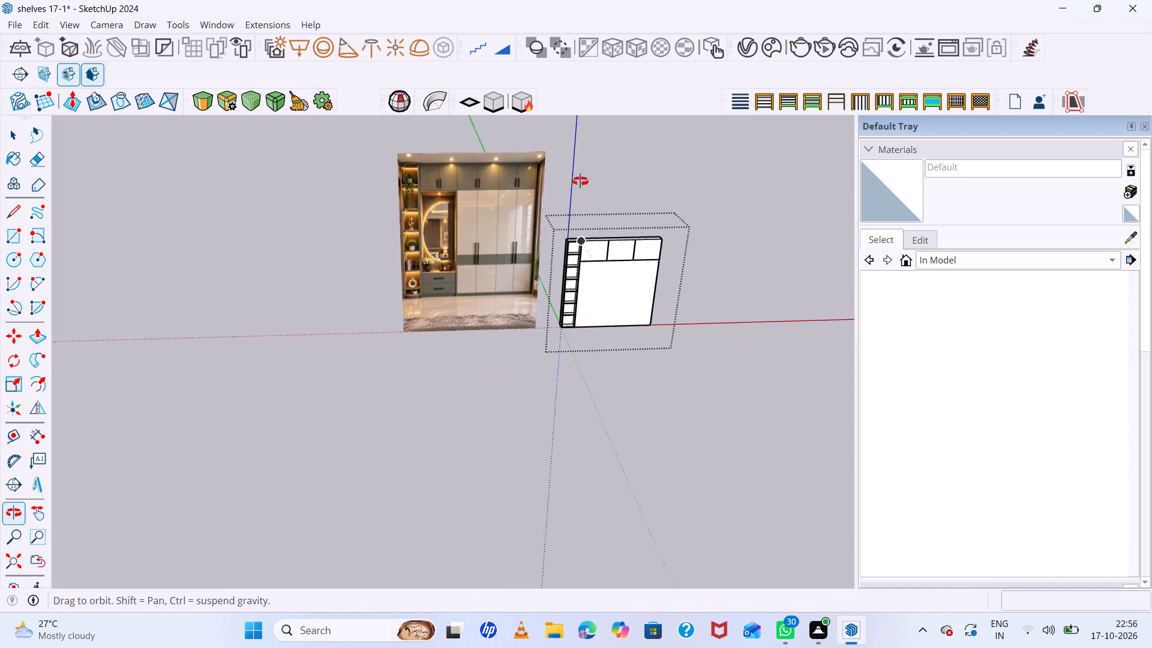
pyautogui.moveTo(580, 181); pyautogui.dragTo(583, 175, button='middle')
pyautogui.middleClick(583, 175)
pyautogui.press('space')
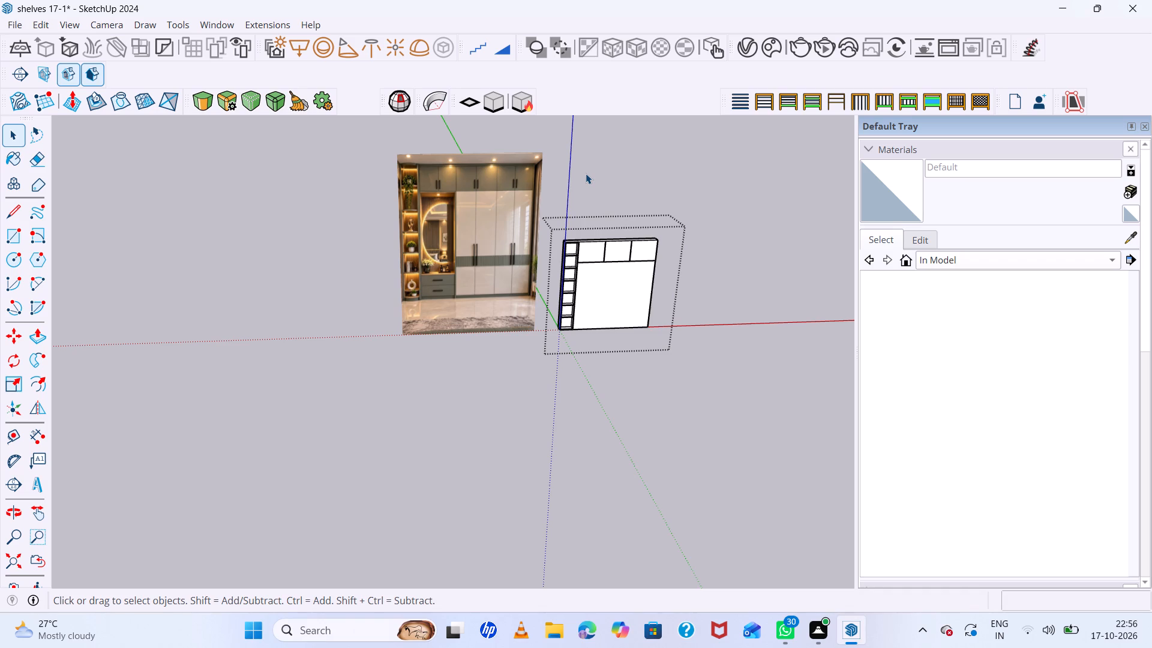
# Examine the side shelf spacing and compare it with the curved shelves beside the mirror in the reference image.
pyautogui.scroll(-6, 631, 223)
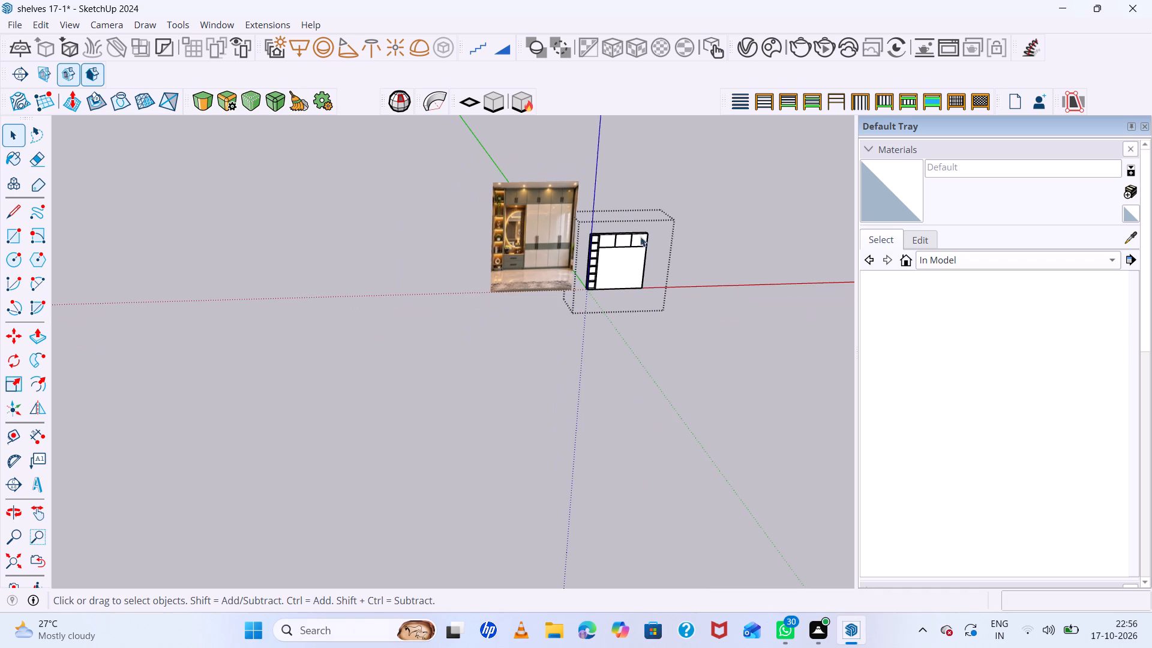
pyautogui.scroll(-3, 653, 253)
pyautogui.scroll(5, 647, 272)
pyautogui.moveTo(661, 277); pyautogui.dragTo(643, 245, button='middle')
pyautogui.scroll(1, 650, 257)
pyautogui.middleClick(643, 242)
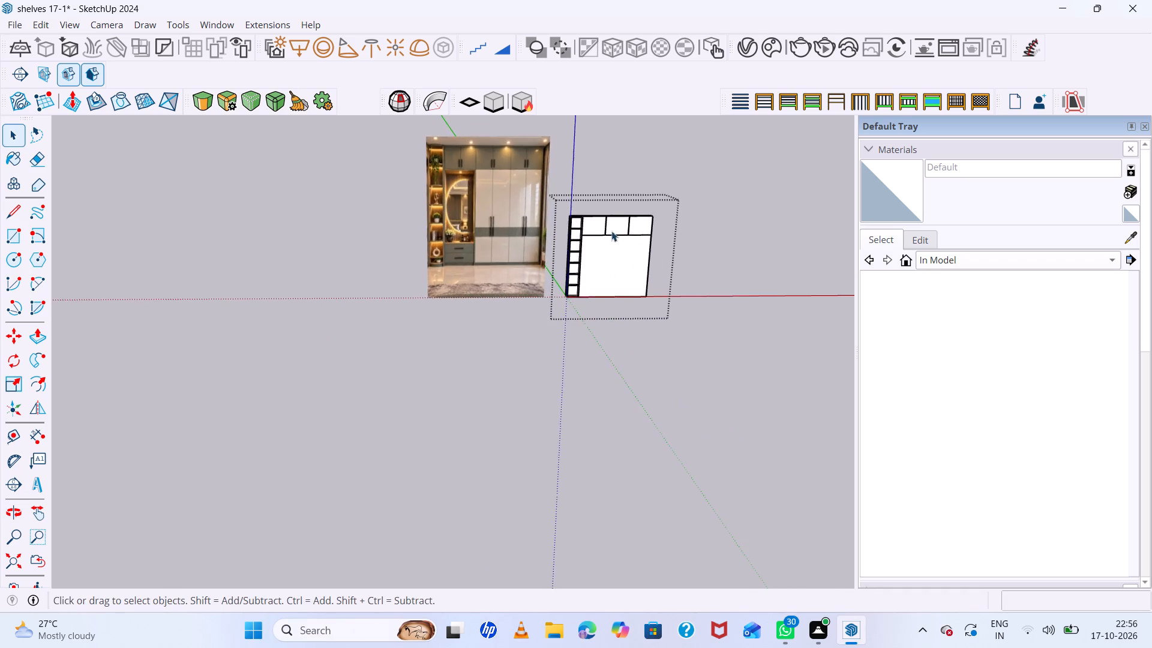
pyautogui.scroll(20, 610, 231)
pyautogui.scroll(-11, 586, 235)
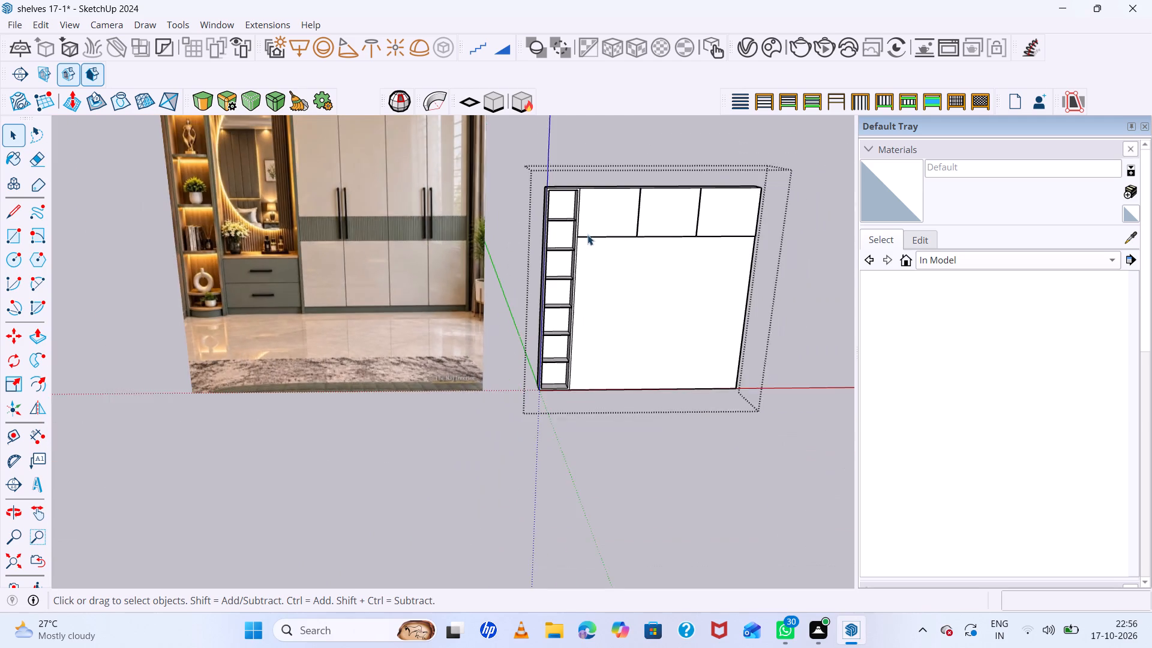
pyautogui.moveTo(593, 239); pyautogui.dragTo(649, 354, button='middle')
pyautogui.scroll(1, 594, 241)
pyautogui.scroll(20, 595, 236)
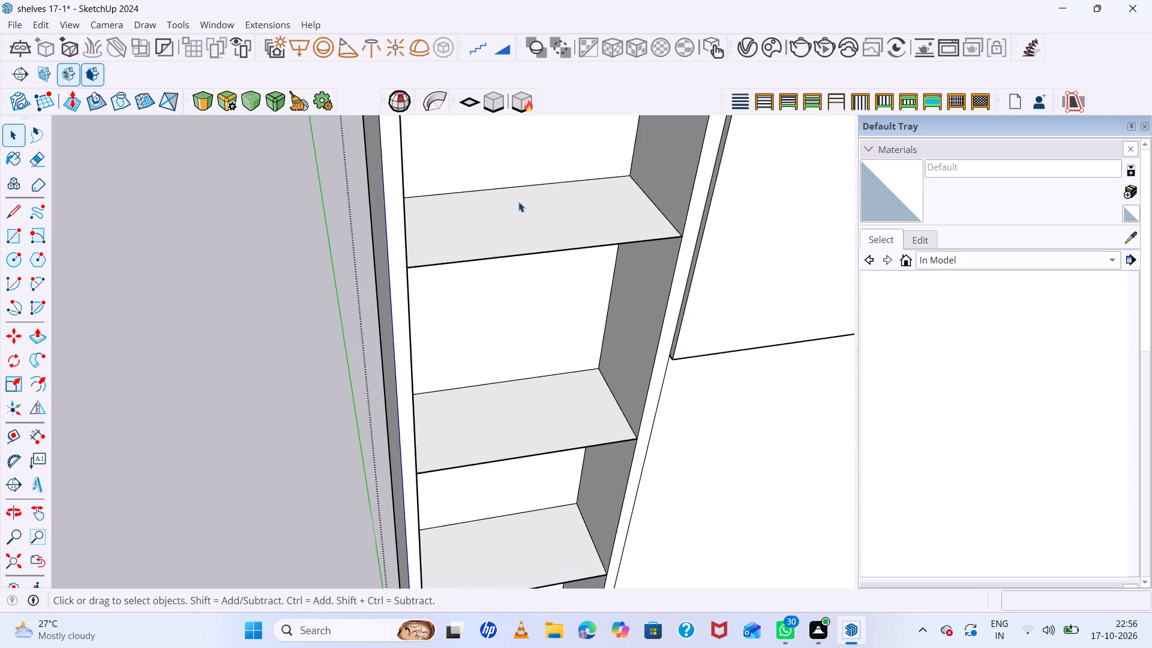
pyautogui.moveTo(518, 202); pyautogui.dragTo(626, 304, button='middle')
pyautogui.scroll(7, 589, 219)
pyautogui.scroll(-15, 584, 211)
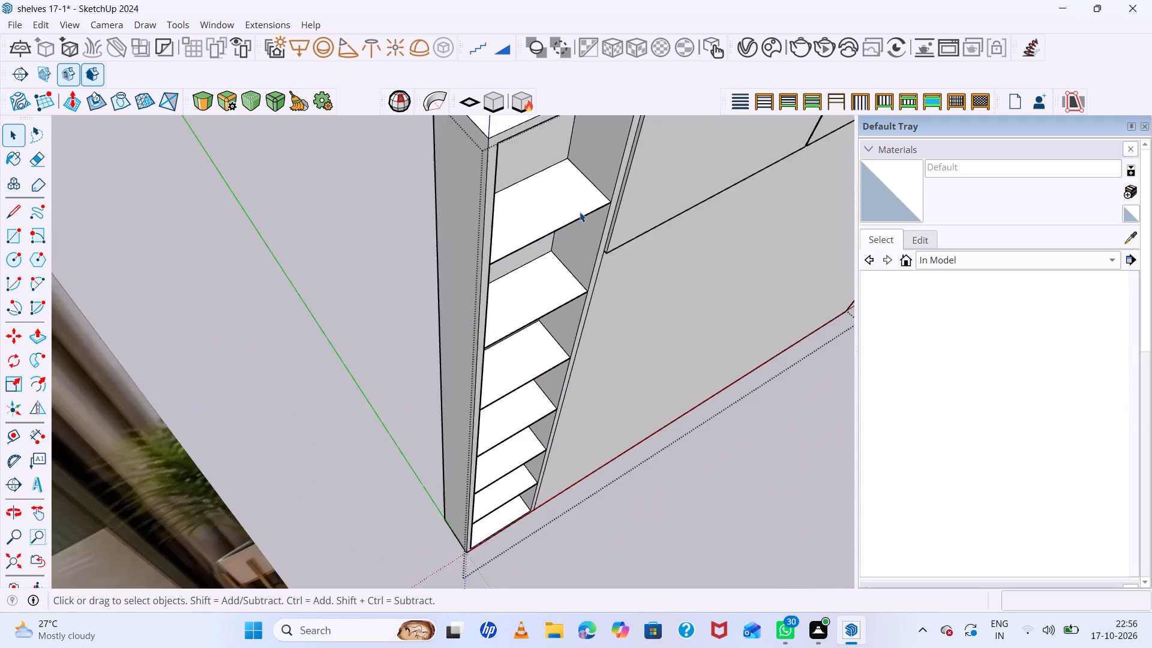
pyautogui.scroll(-7, 580, 212)
pyautogui.scroll(-17, 637, 249)
pyautogui.scroll(7, 538, 281)
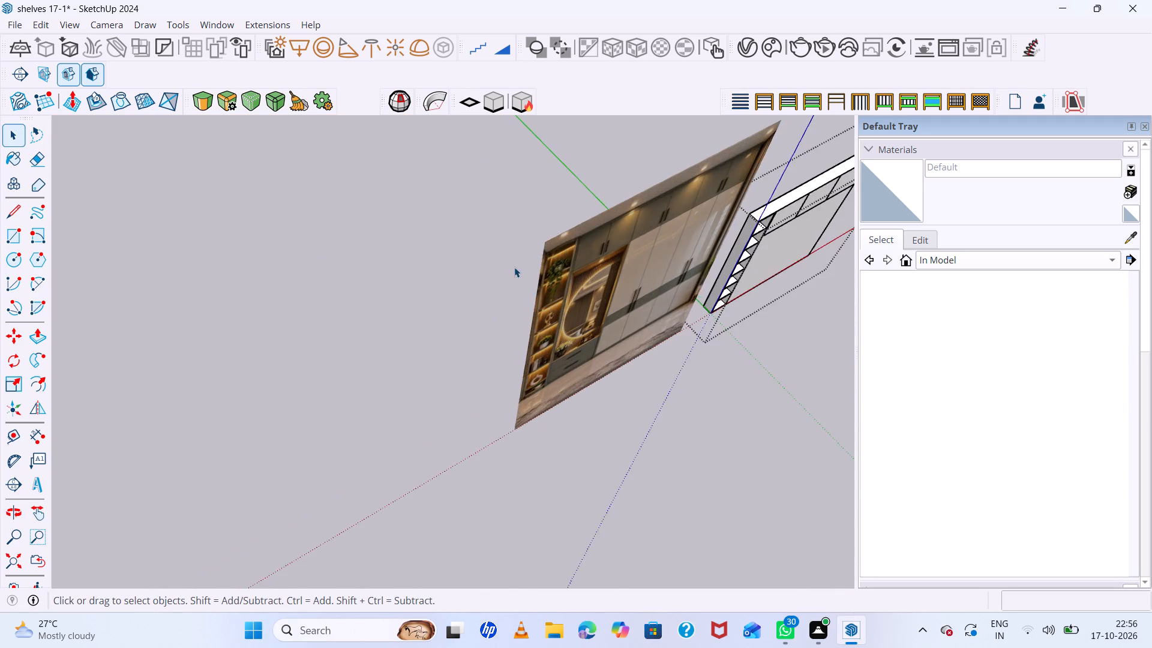
pyautogui.scroll(14, 514, 267)
pyautogui.scroll(6, 580, 264)
pyautogui.scroll(-7, 572, 258)
pyautogui.scroll(-1, 603, 331)
pyautogui.moveTo(605, 326); pyautogui.dragTo(594, 267, button='middle')
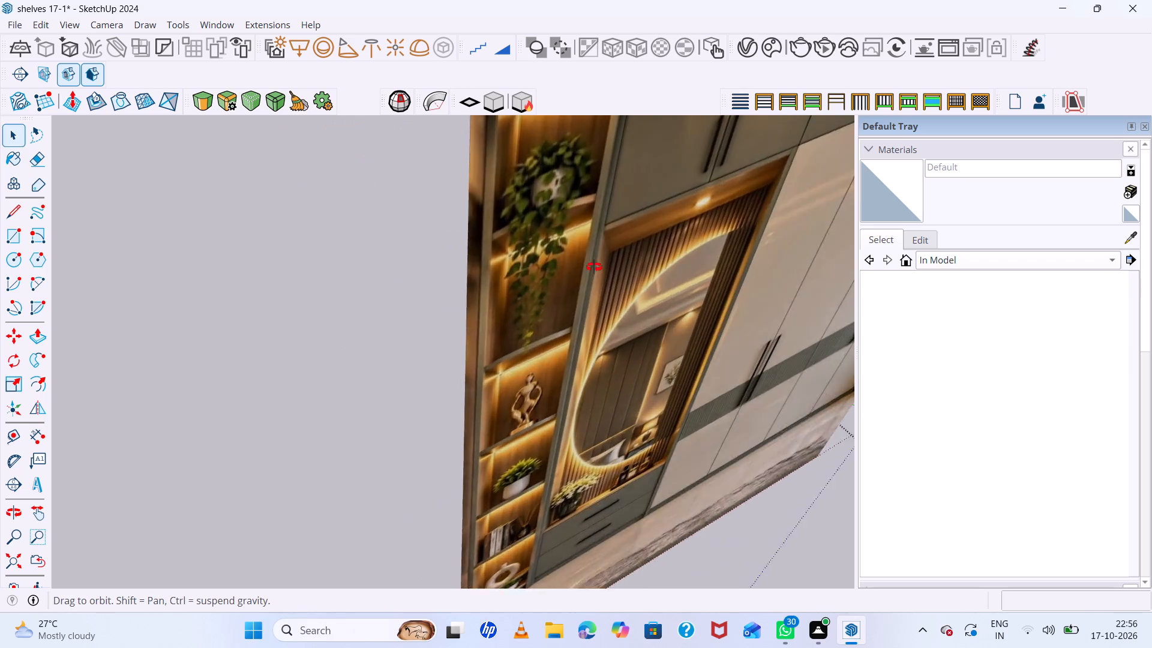
pyautogui.moveTo(594, 267); pyautogui.dragTo(499, 145, button='middle')
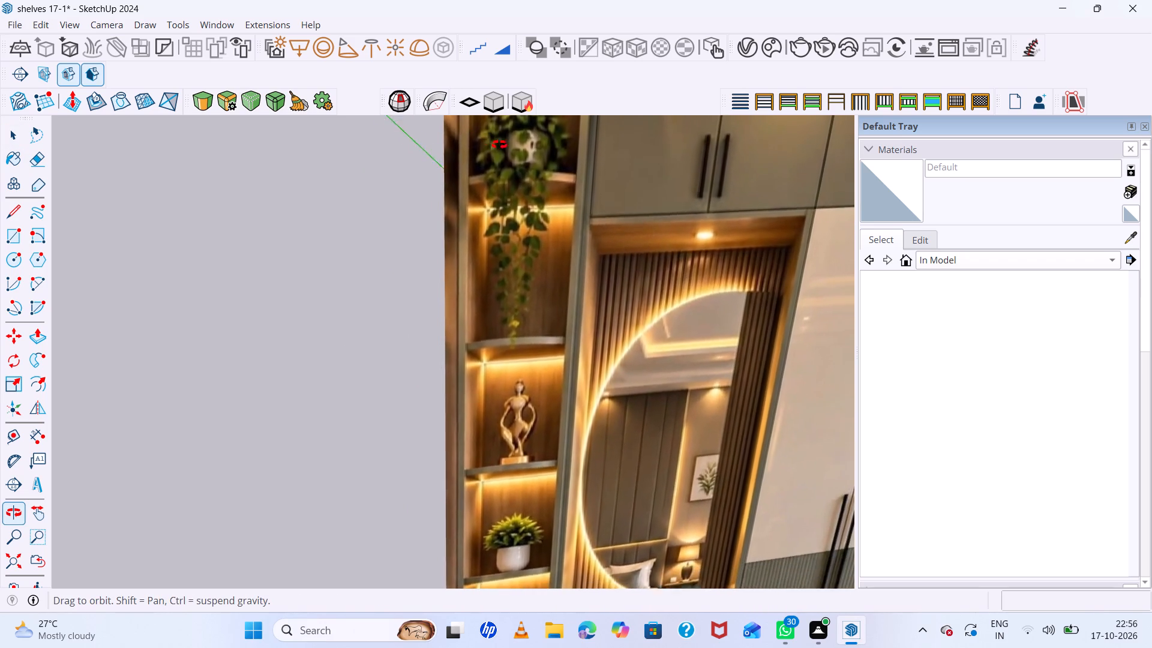
pyautogui.moveTo(499, 145); pyautogui.dragTo(544, 176, button='middle')
pyautogui.middleClick(544, 176)
pyautogui.scroll(-10, 456, 381)
pyautogui.scroll(-15, 456, 381)
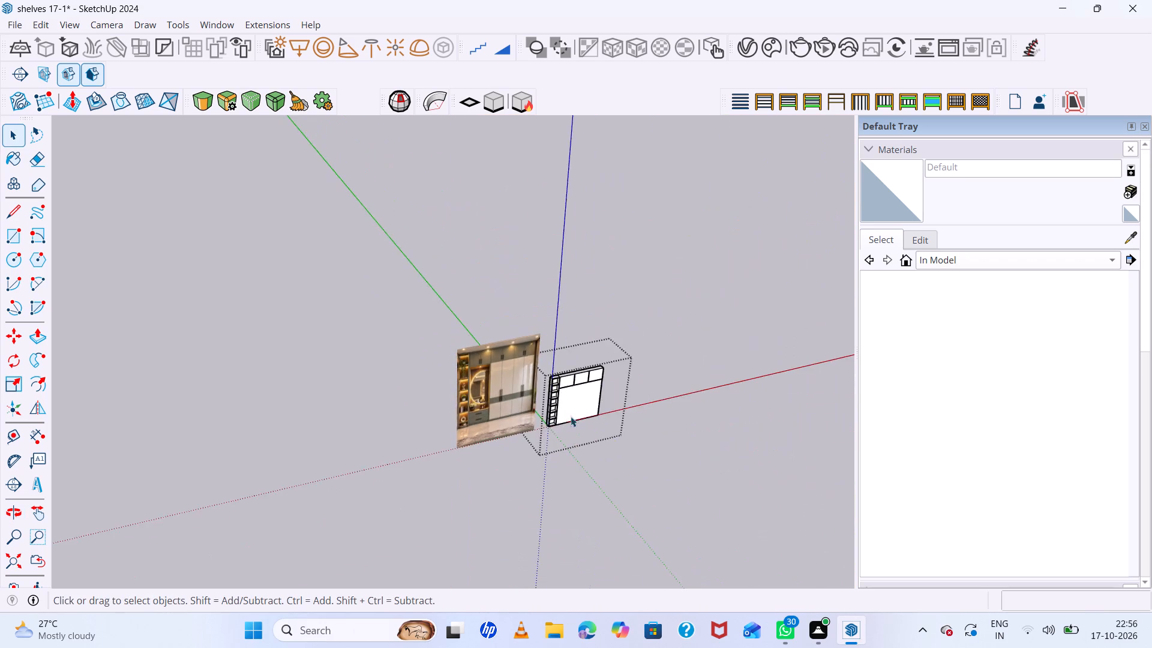
# Push/Pull the topmost shelf face in the side niche by 0.5 inch to give the shelf thickness.
pyautogui.scroll(7, 643, 442)
pyautogui.scroll(15, 478, 333)
pyautogui.scroll(6, 527, 367)
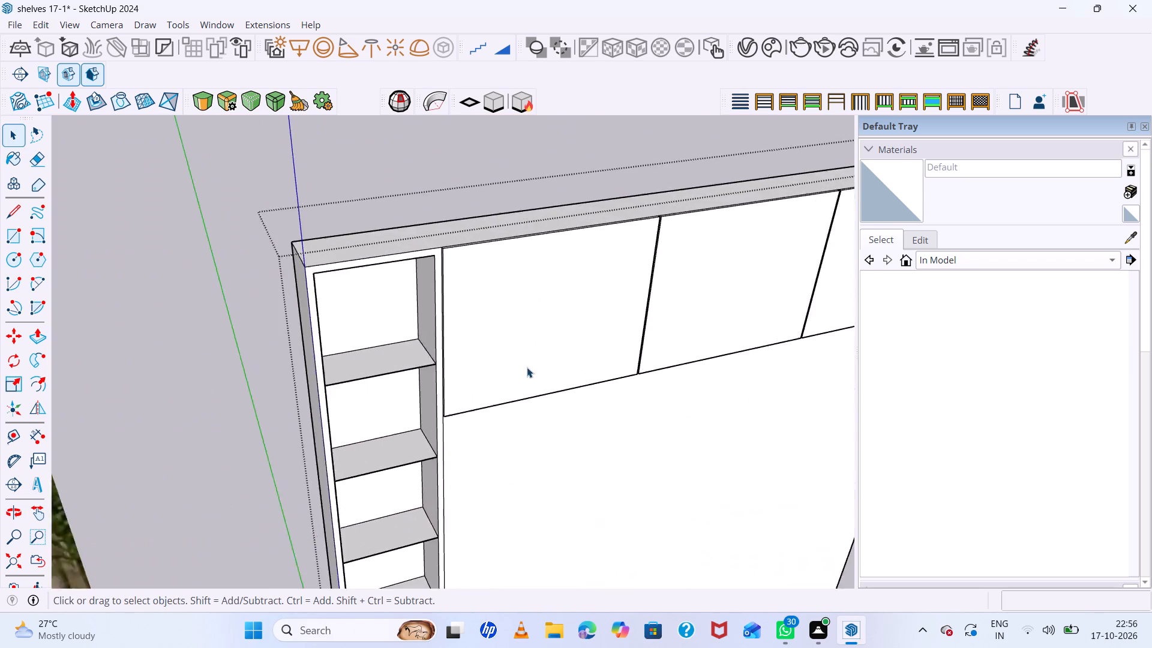
pyautogui.scroll(2, 527, 367)
pyautogui.scroll(-13, 544, 367)
pyautogui.moveTo(518, 364); pyautogui.dragTo(527, 412, button='middle')
pyautogui.middleClick(527, 413)
pyautogui.scroll(13, 494, 374)
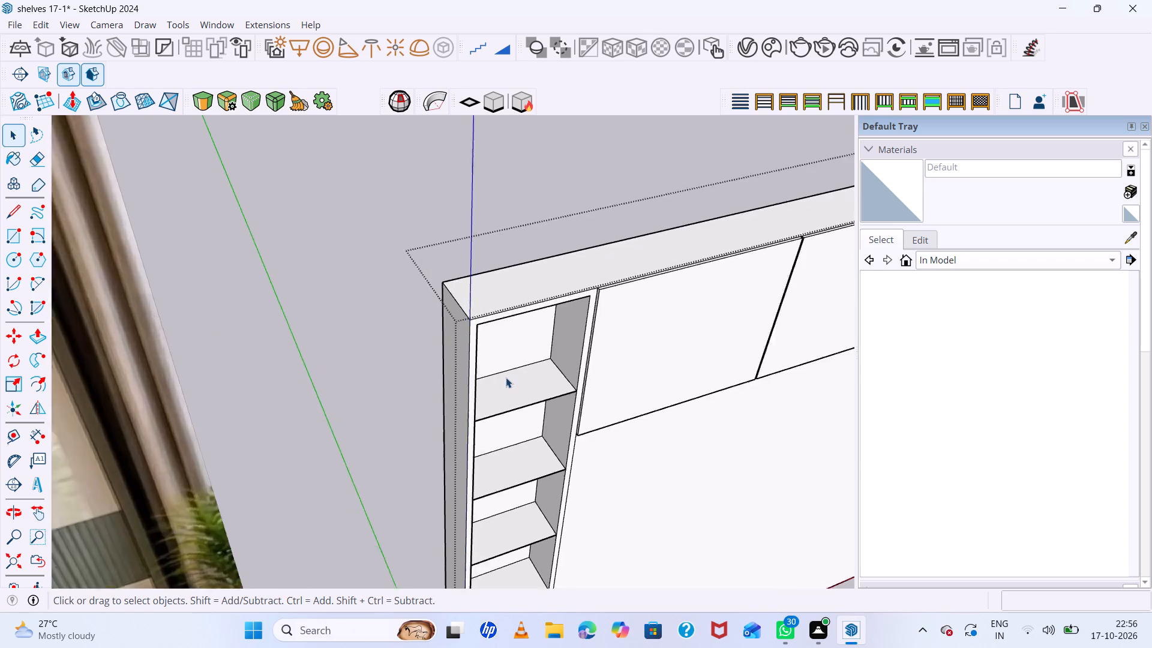
pyautogui.scroll(3, 506, 377)
pyautogui.scroll(-9, 506, 378)
pyautogui.moveTo(551, 394); pyautogui.dragTo(562, 446, button='middle')
pyautogui.scroll(7, 526, 439)
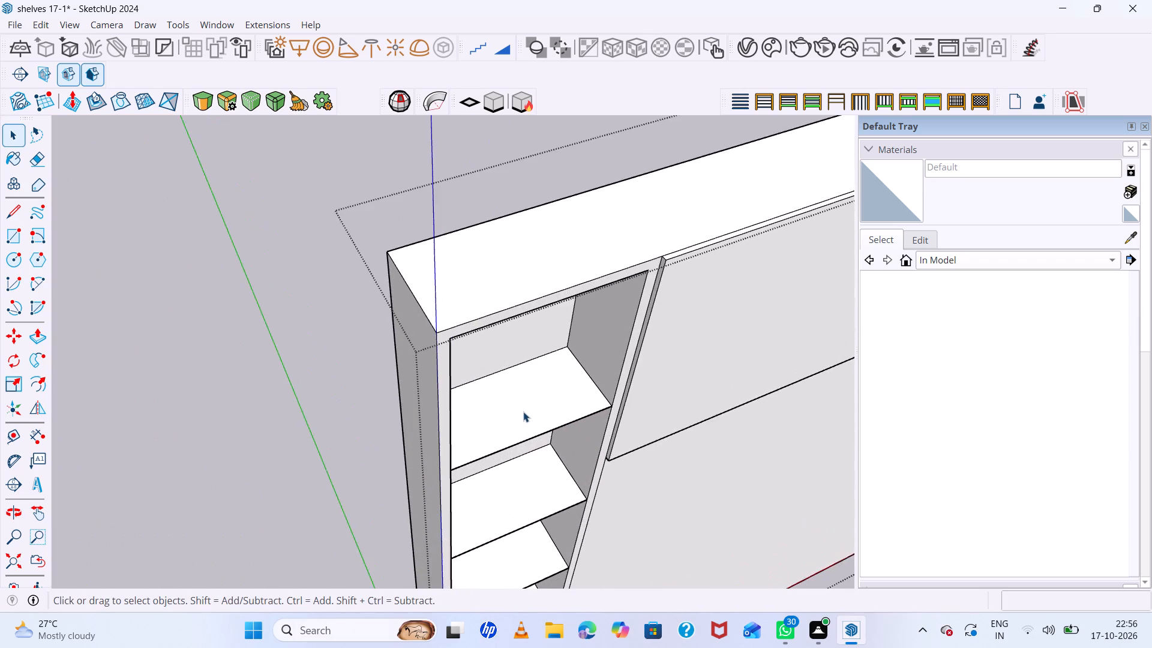
pyautogui.scroll(7, 523, 409)
pyautogui.scroll(-9, 524, 403)
pyautogui.scroll(1, 572, 412)
pyautogui.moveTo(572, 410); pyautogui.dragTo(371, 275, button='middle')
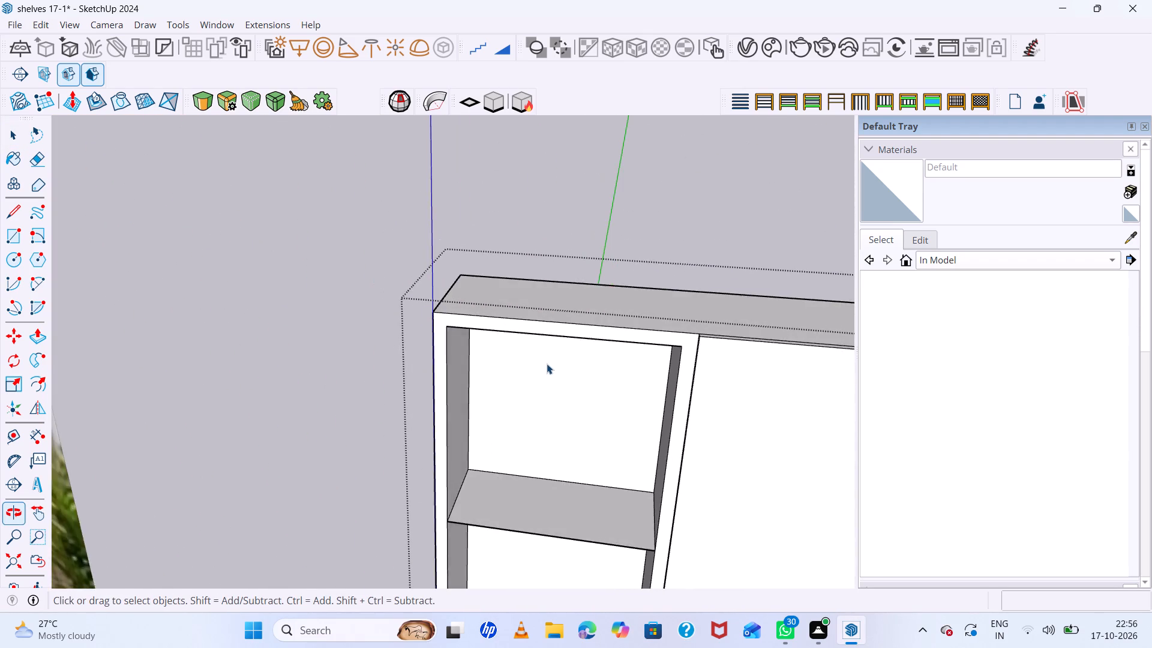
pyautogui.scroll(-13, 557, 376)
pyautogui.scroll(14, 571, 406)
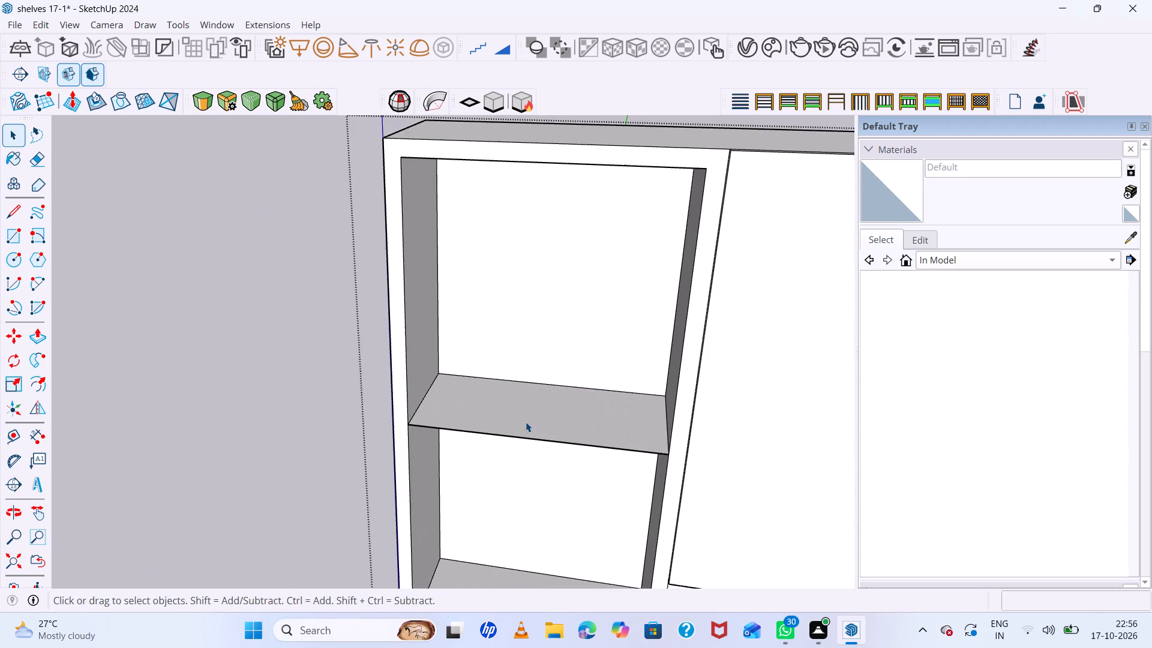
pyautogui.scroll(7, 526, 422)
pyautogui.scroll(-8, 562, 410)
pyautogui.click(585, 410)
pyautogui.scroll(-12, 585, 410)
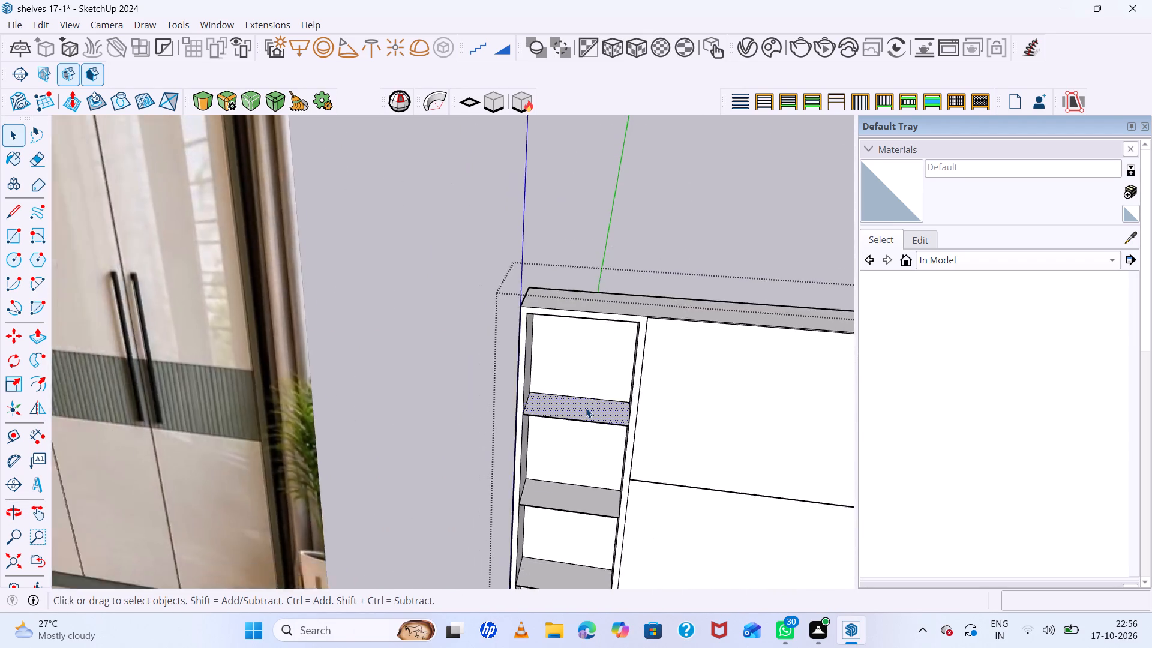
pyautogui.scroll(-13, 586, 407)
pyautogui.moveTo(590, 408); pyautogui.dragTo(619, 434, button='middle')
pyautogui.scroll(15, 574, 407)
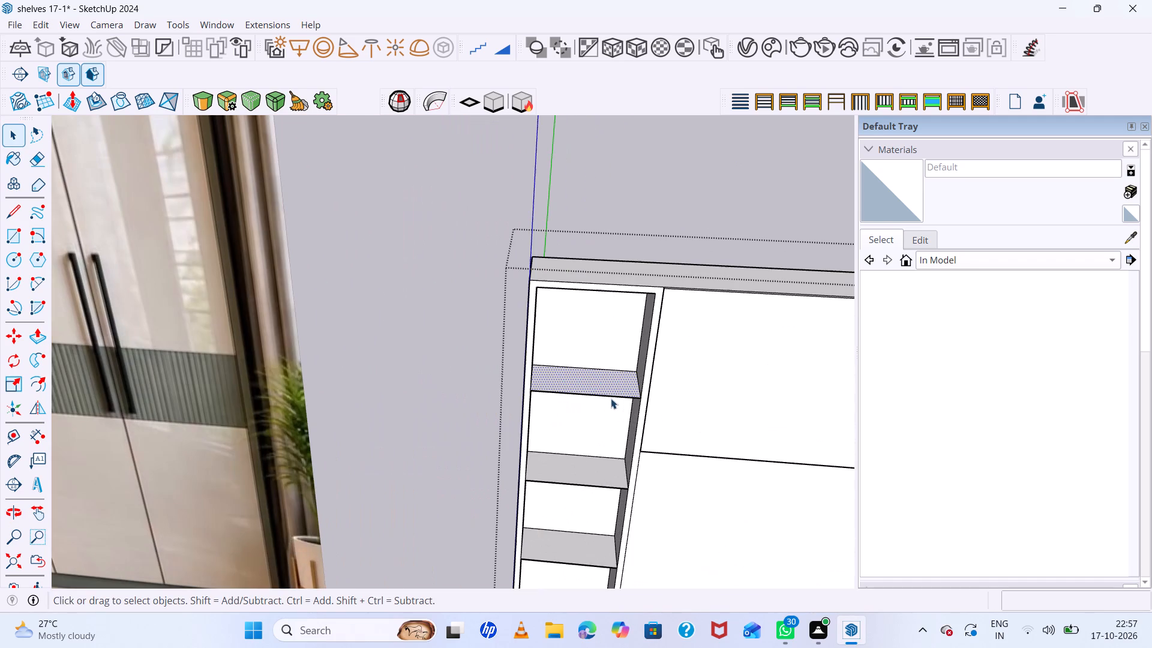
pyautogui.press('p')
pyautogui.click(612, 388)
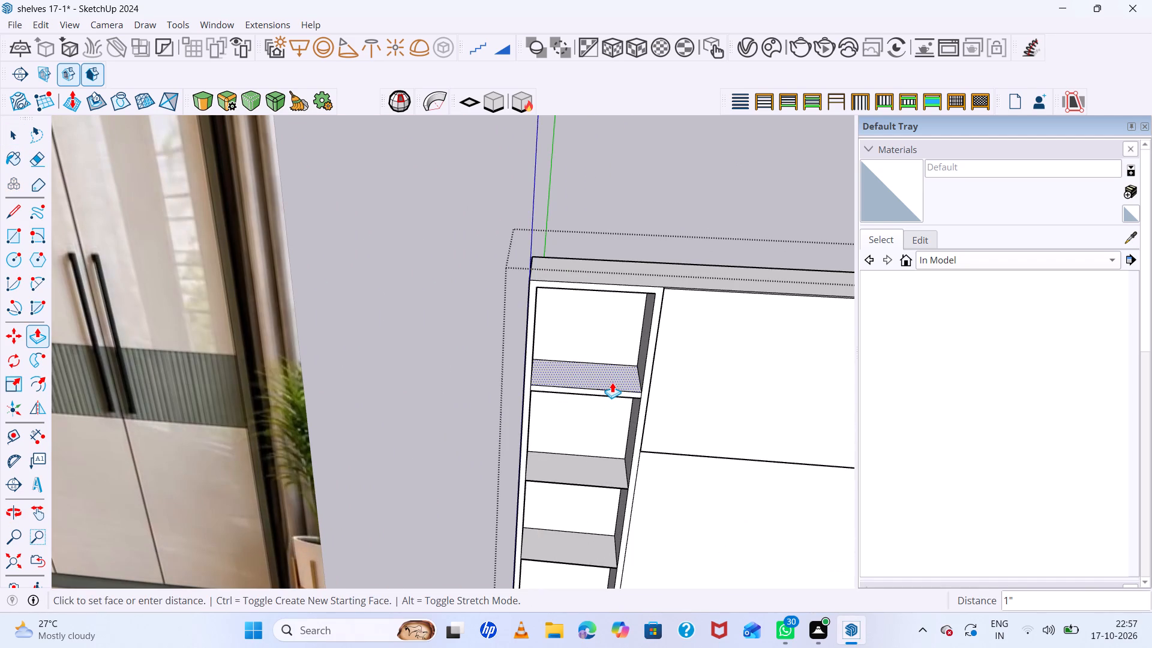
pyautogui.write('.5')
pyautogui.press('Return')
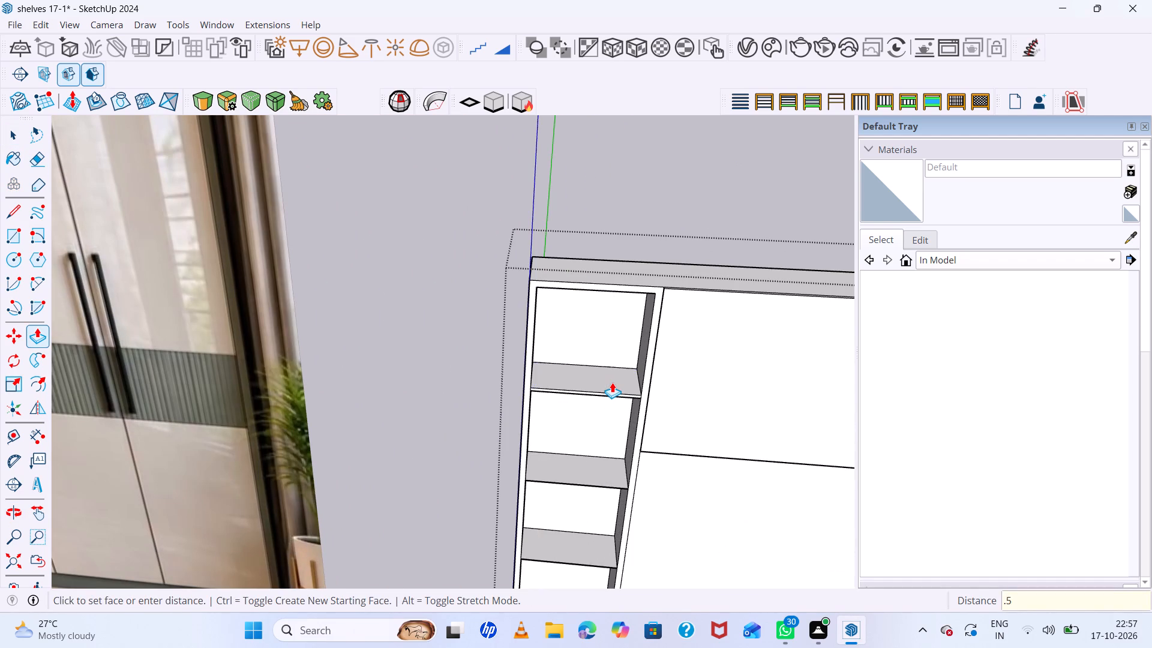
# Repeat the same 0.5 inch Push/Pull on the five remaining shelf faces below it in the side niche.
pyautogui.doubleClick(602, 476)
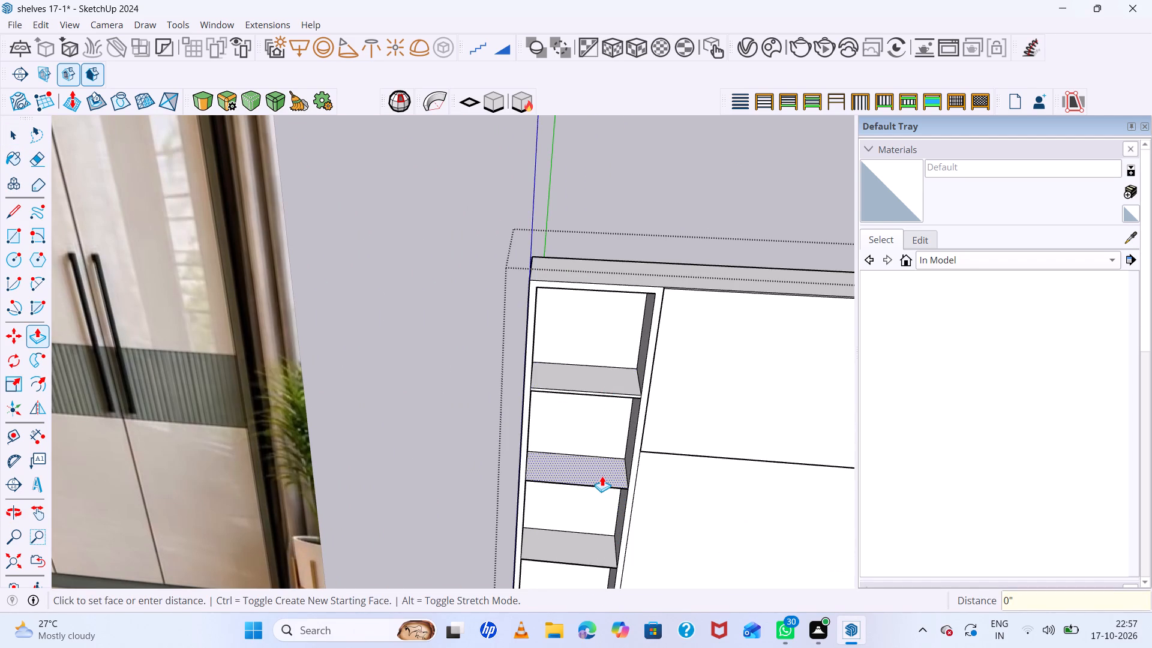
pyautogui.doubleClick(587, 550)
pyautogui.scroll(-10, 608, 416)
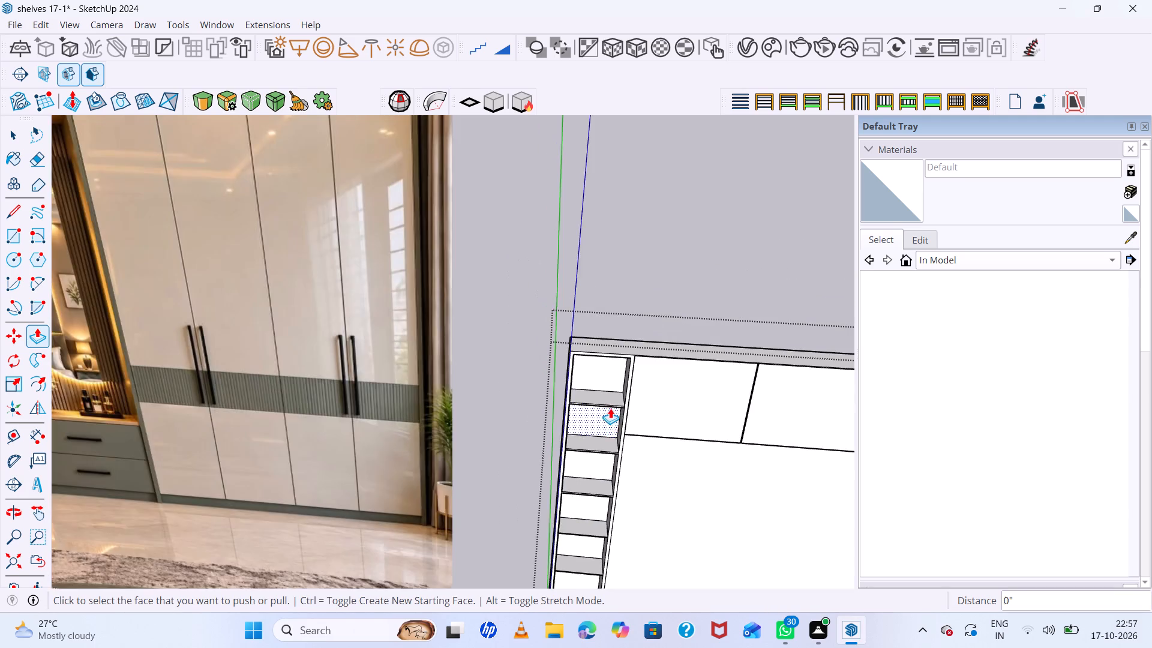
pyautogui.scroll(-4, 610, 408)
pyautogui.scroll(7, 616, 469)
pyautogui.scroll(-8, 605, 404)
pyautogui.scroll(7, 605, 475)
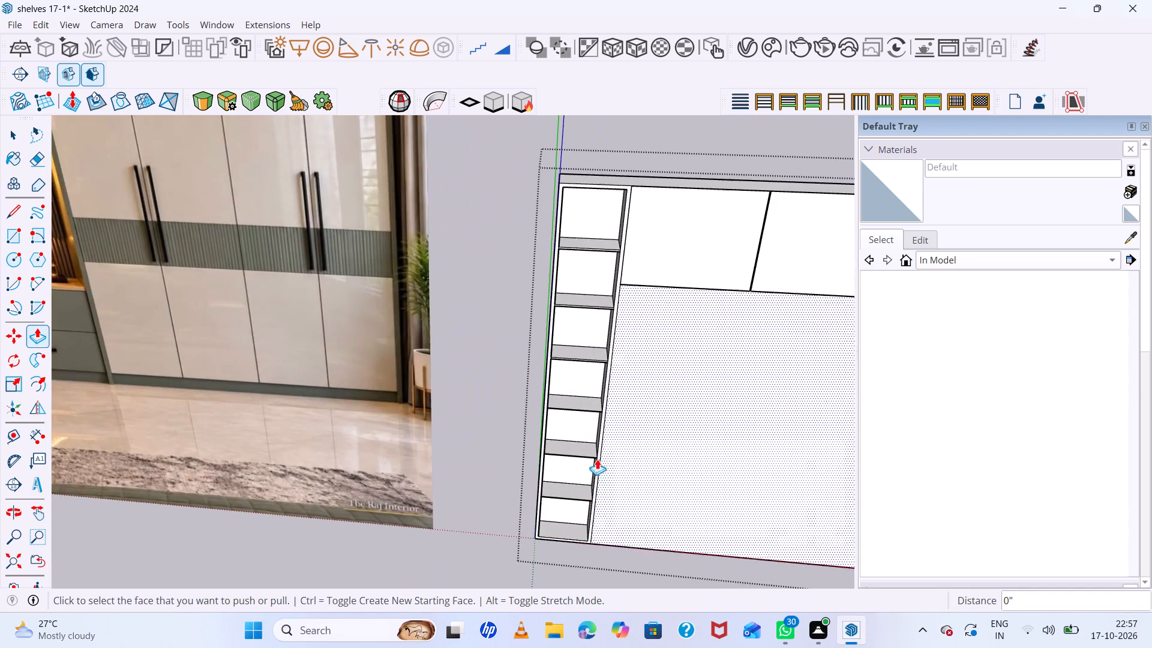
pyautogui.scroll(7, 582, 412)
pyautogui.doubleClick(581, 397)
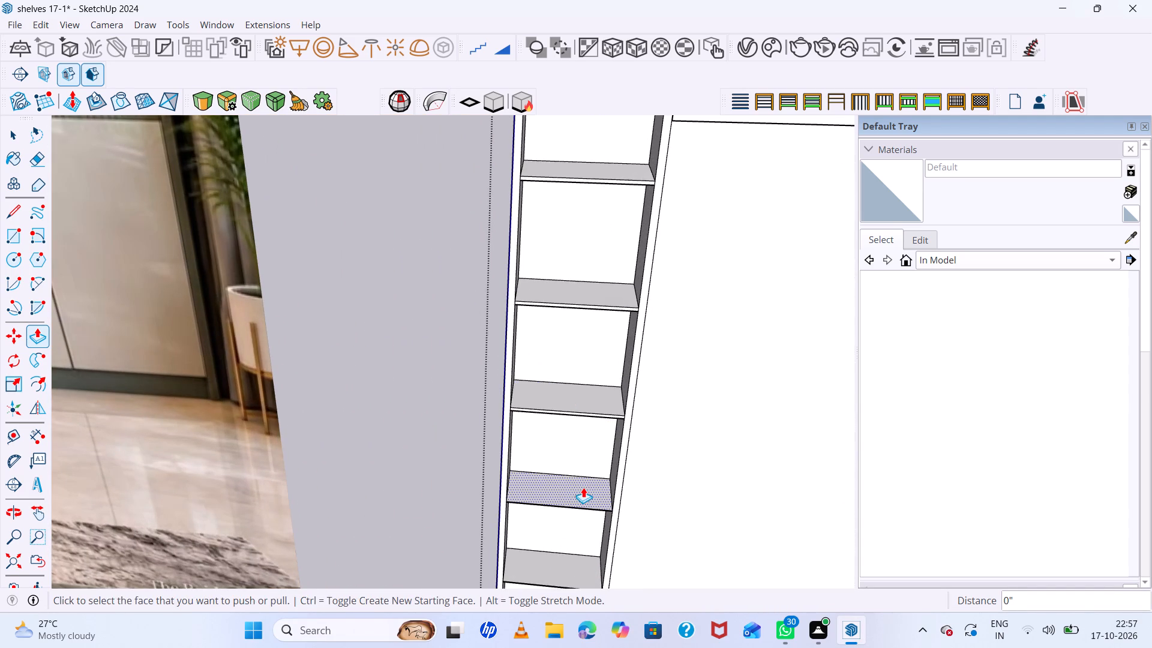
pyautogui.doubleClick(583, 487)
pyautogui.scroll(-7, 595, 431)
pyautogui.scroll(7, 576, 520)
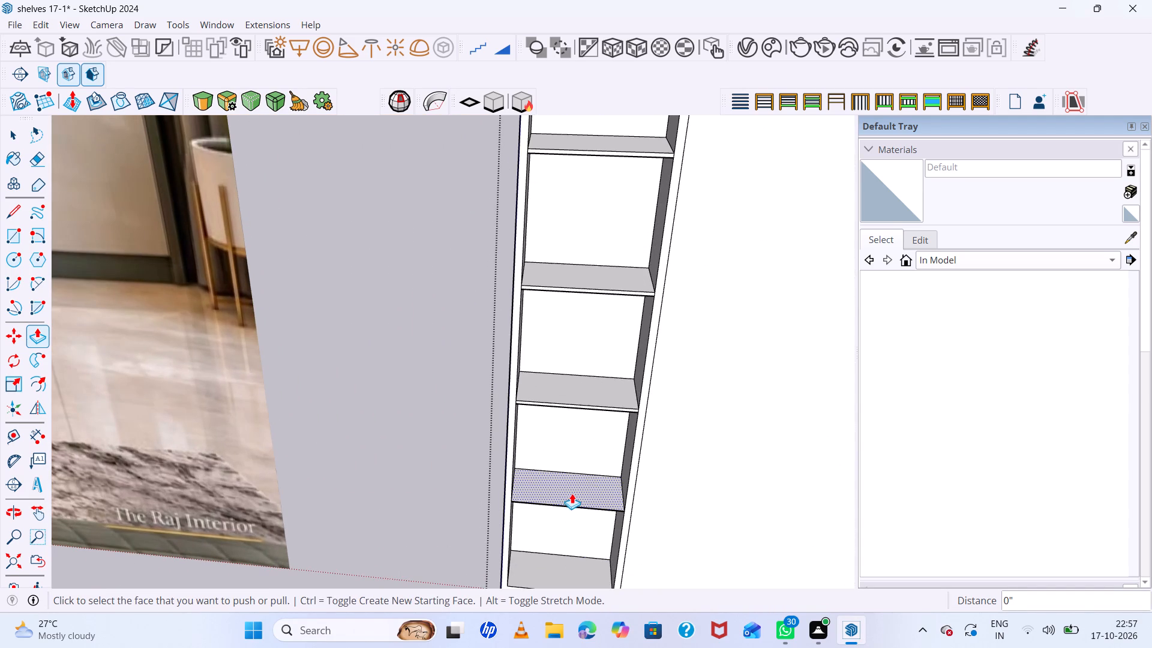
pyautogui.doubleClick(572, 493)
pyautogui.scroll(-20, 572, 485)
pyautogui.scroll(-2, 572, 485)
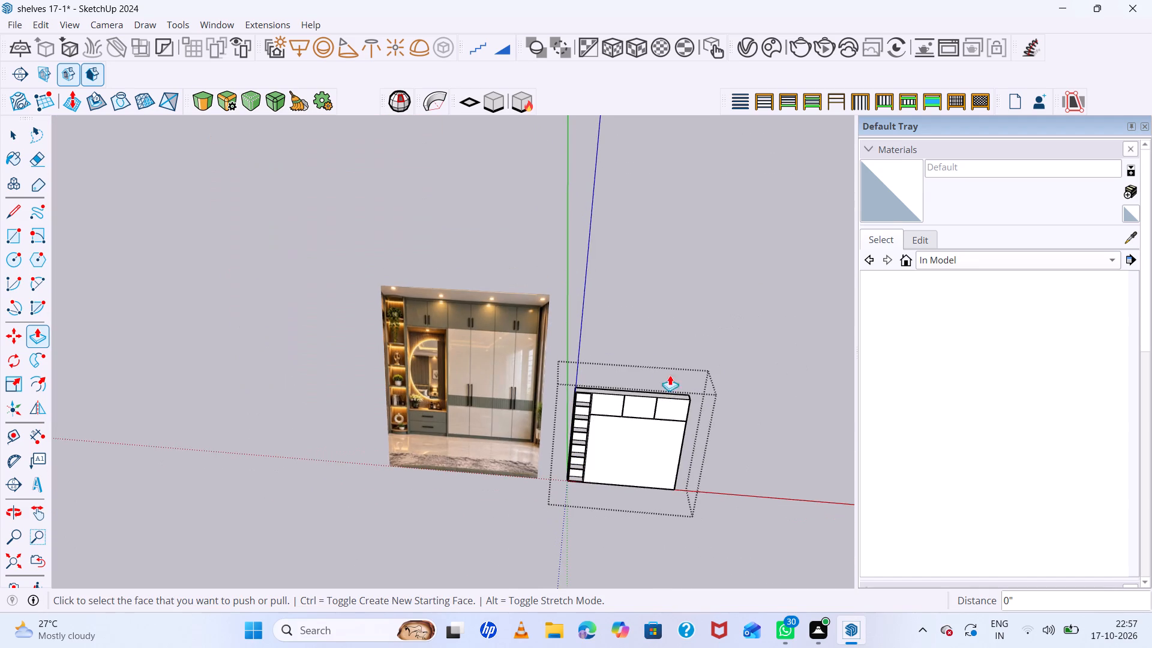
pyautogui.scroll(6, 632, 332)
pyautogui.press('space')
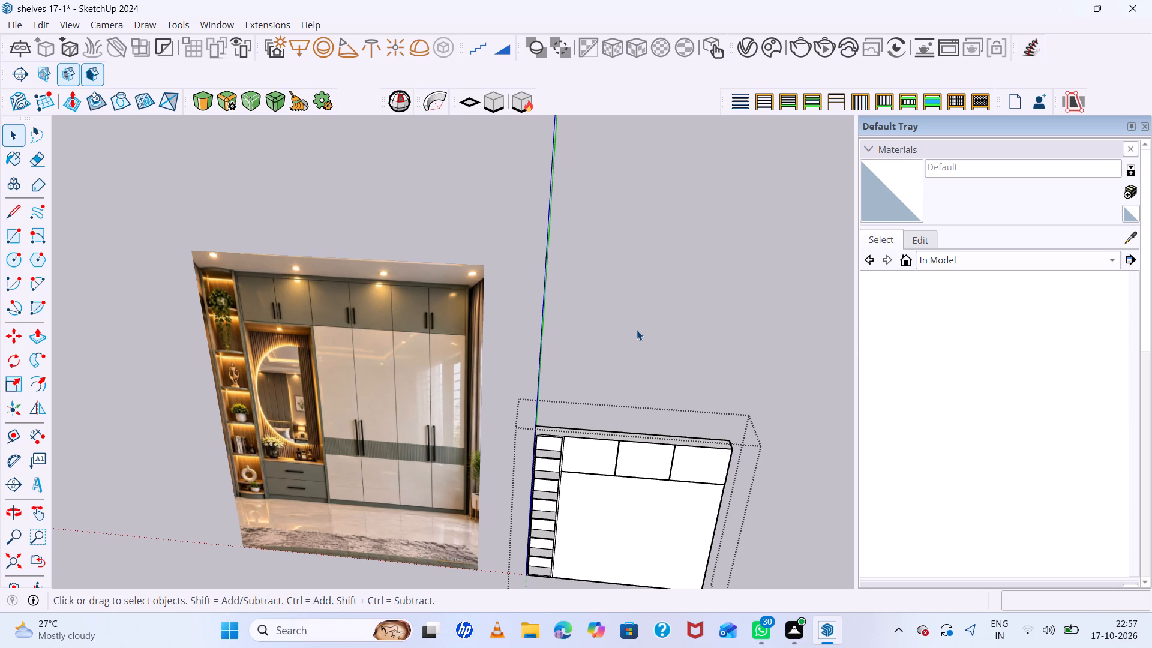
# Examine the wardrobe model beside the reference image from the front, above and below to compare their layouts.
pyautogui.scroll(-4, 446, 281)
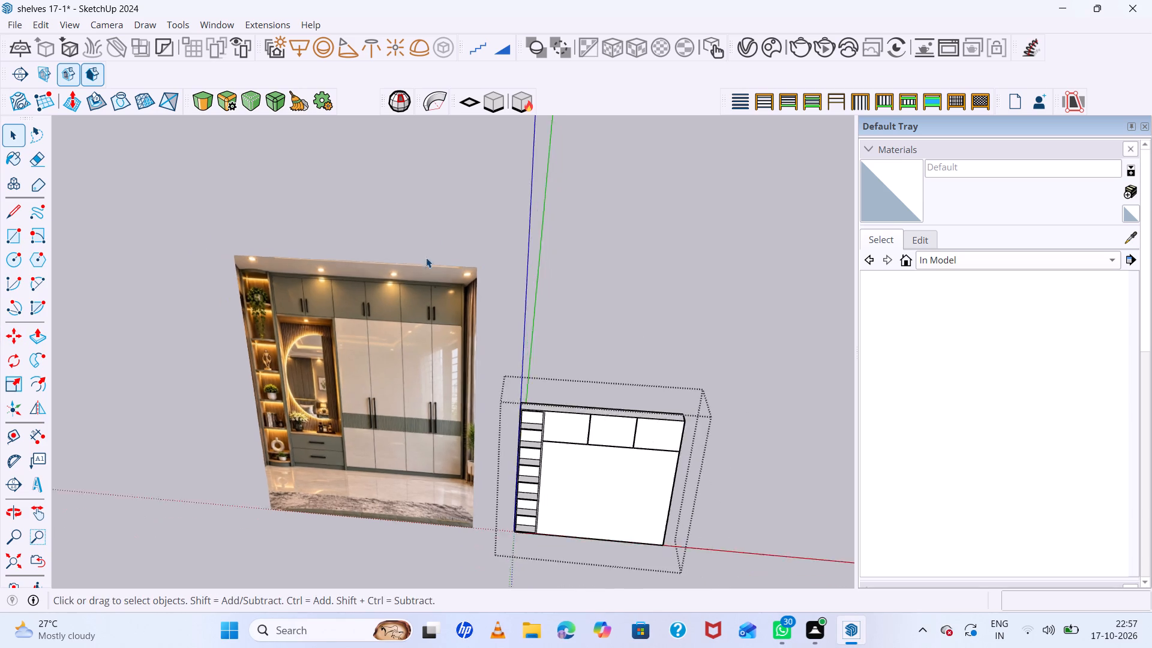
pyautogui.scroll(-13, 426, 257)
pyautogui.moveTo(544, 342); pyautogui.dragTo(545, 213, button='middle')
pyautogui.scroll(15, 469, 310)
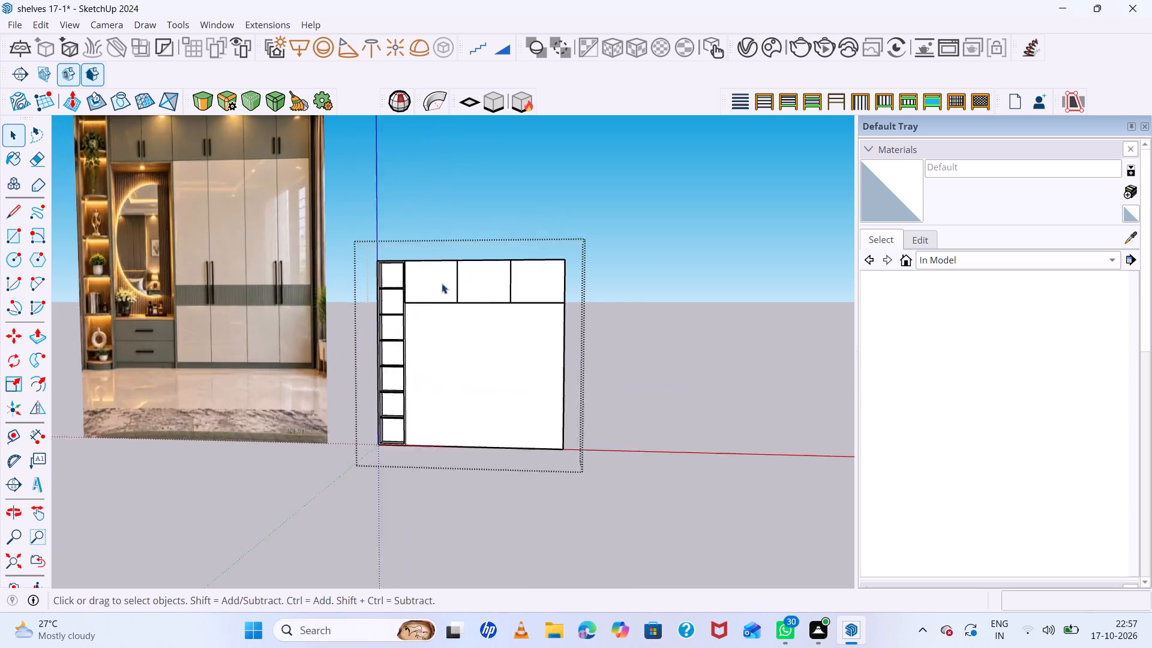
pyautogui.scroll(4, 442, 283)
pyautogui.moveTo(434, 278); pyautogui.dragTo(506, 401, button='middle')
pyautogui.middleClick(506, 401)
pyautogui.scroll(-10, 477, 291)
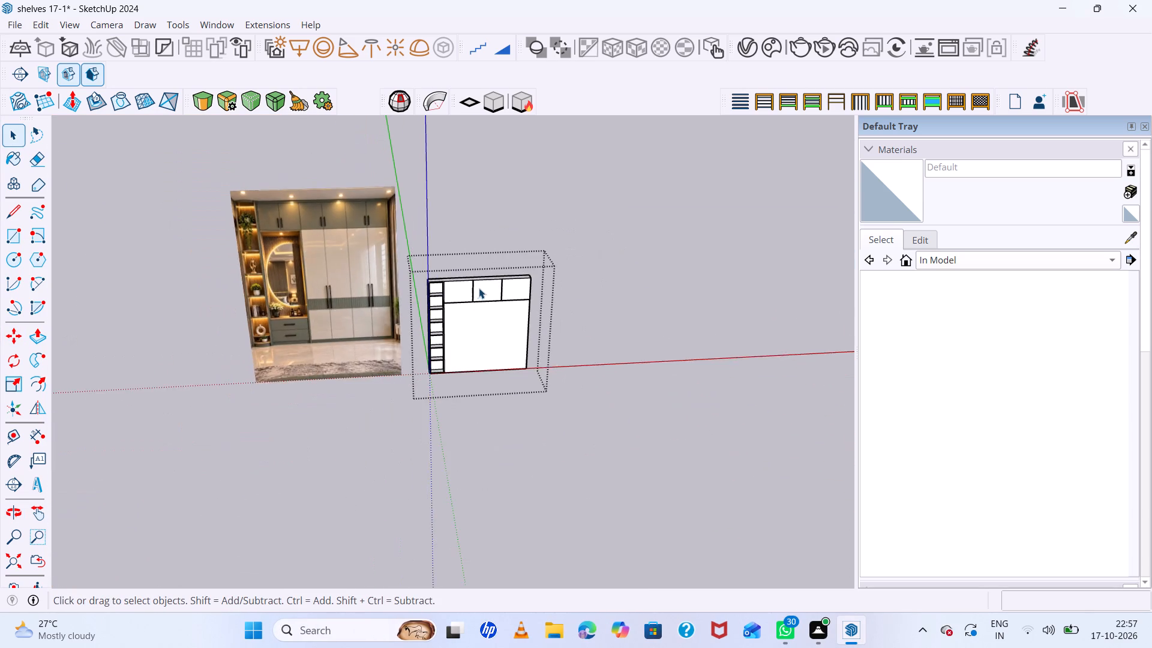
pyautogui.scroll(-2, 479, 288)
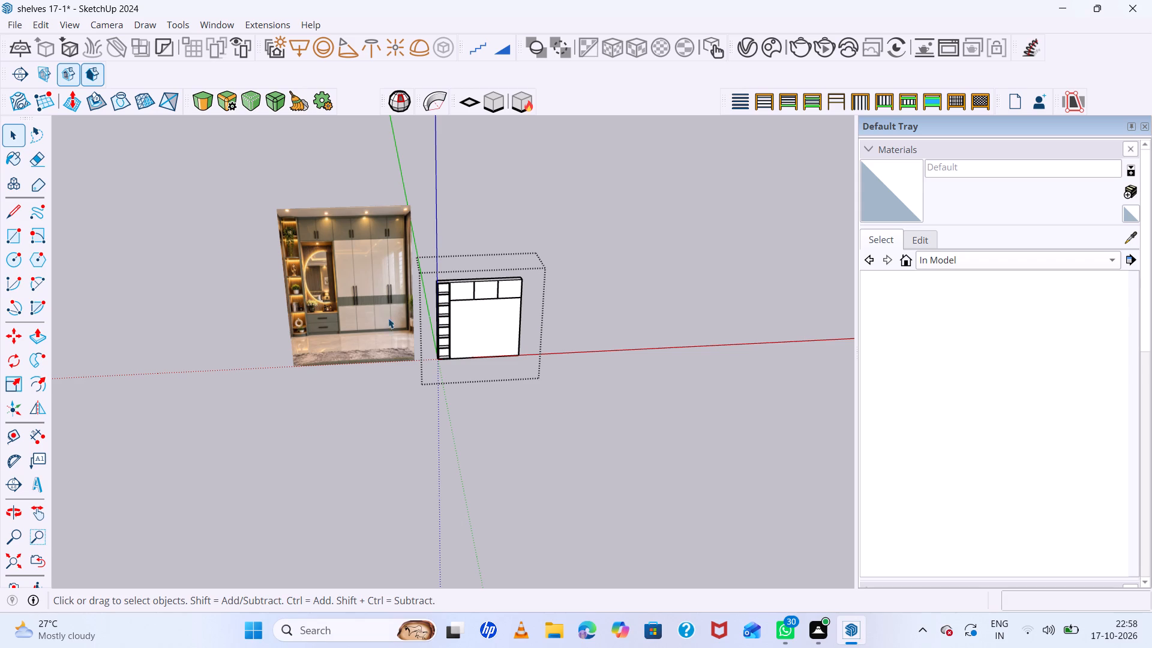
pyautogui.scroll(-8, 413, 487)
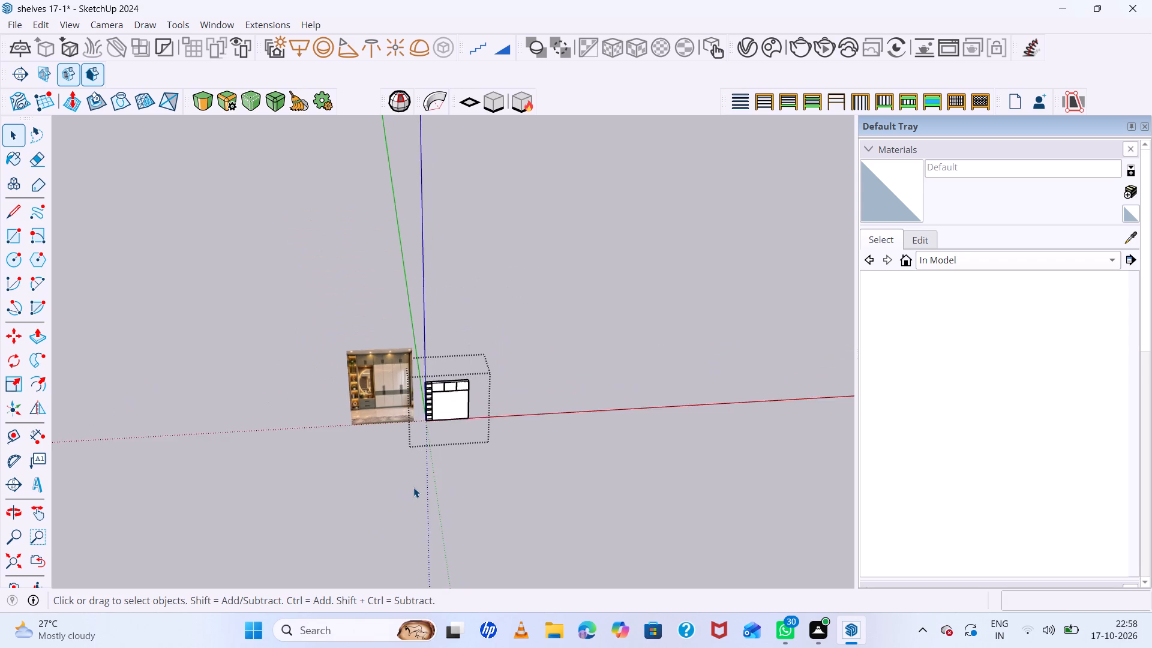
pyautogui.scroll(13, 446, 460)
pyautogui.moveTo(450, 458); pyautogui.dragTo(442, 275, button='middle')
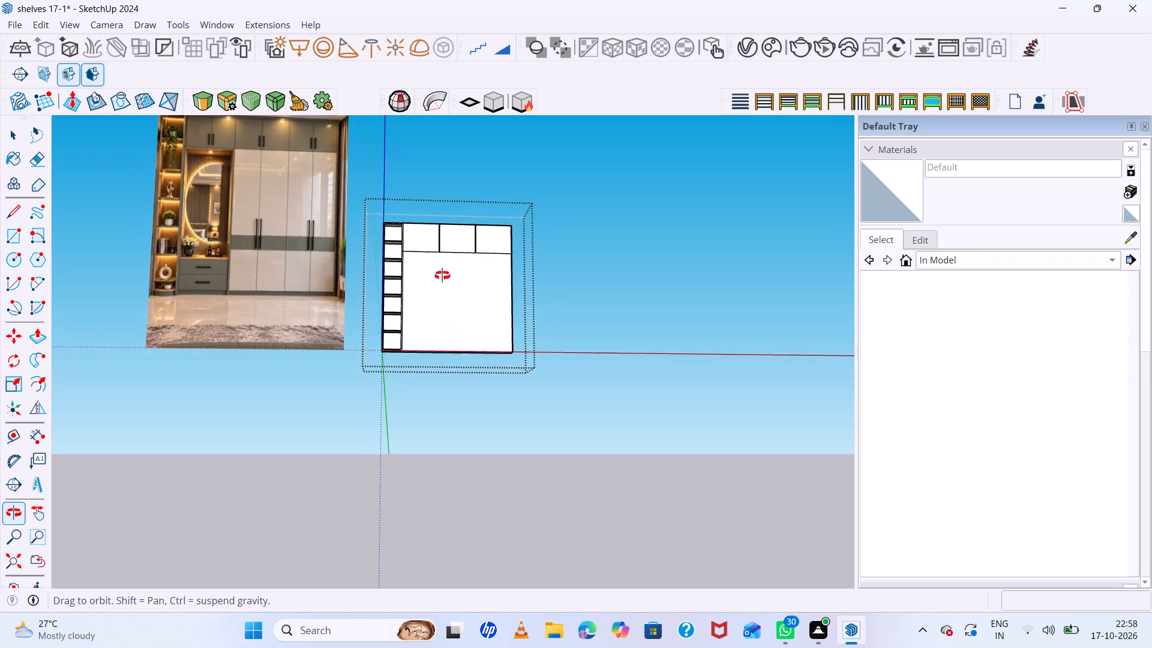
pyautogui.moveTo(442, 275); pyautogui.dragTo(284, 239, button='middle')
pyautogui.moveTo(269, 239); pyautogui.dragTo(182, 235, button='middle')
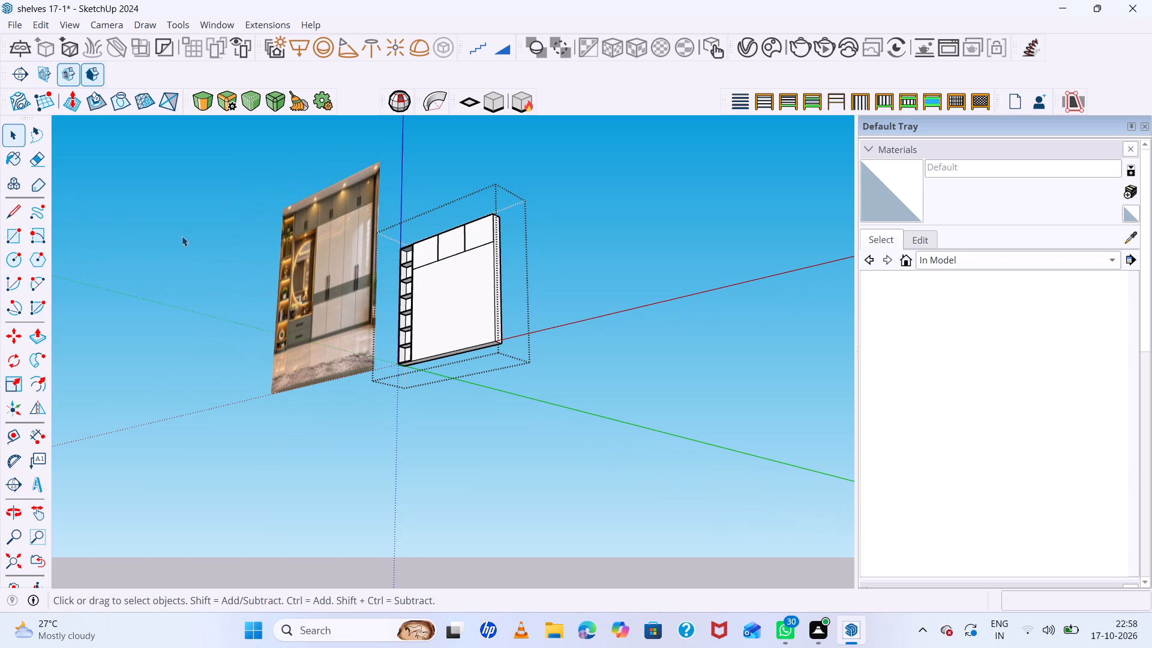
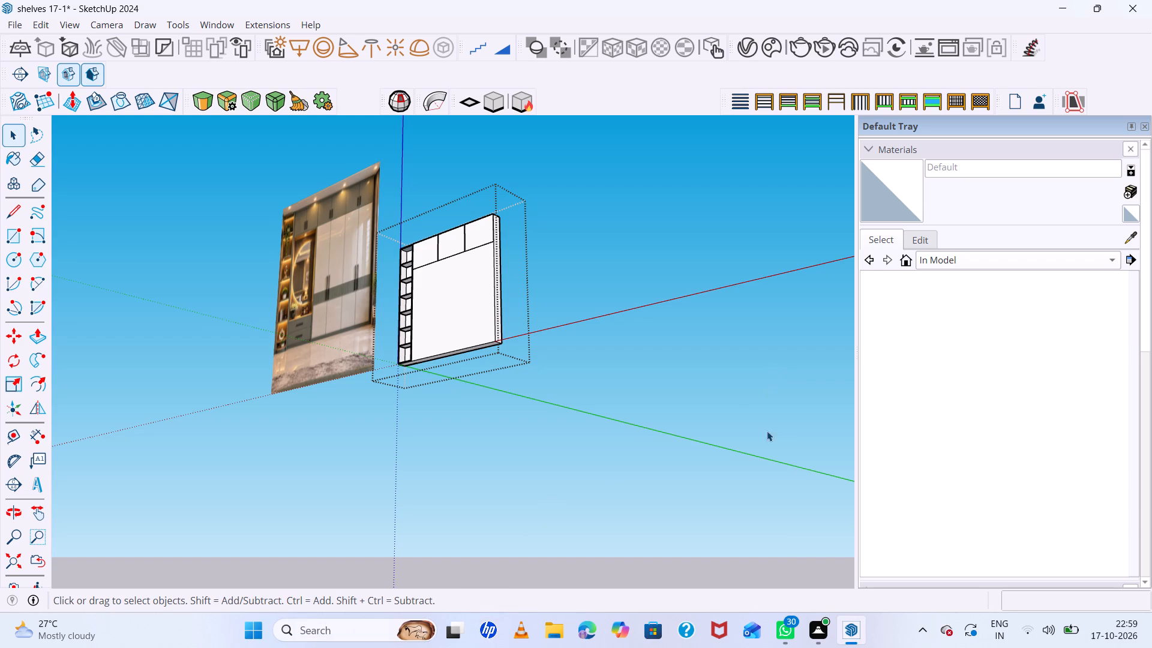
# Examine the side shelves and upper cabinets beside the reference image from the front and above to compare the mirror niche layout.
pyautogui.scroll(8, 344, 223)
pyautogui.scroll(6, 523, 301)
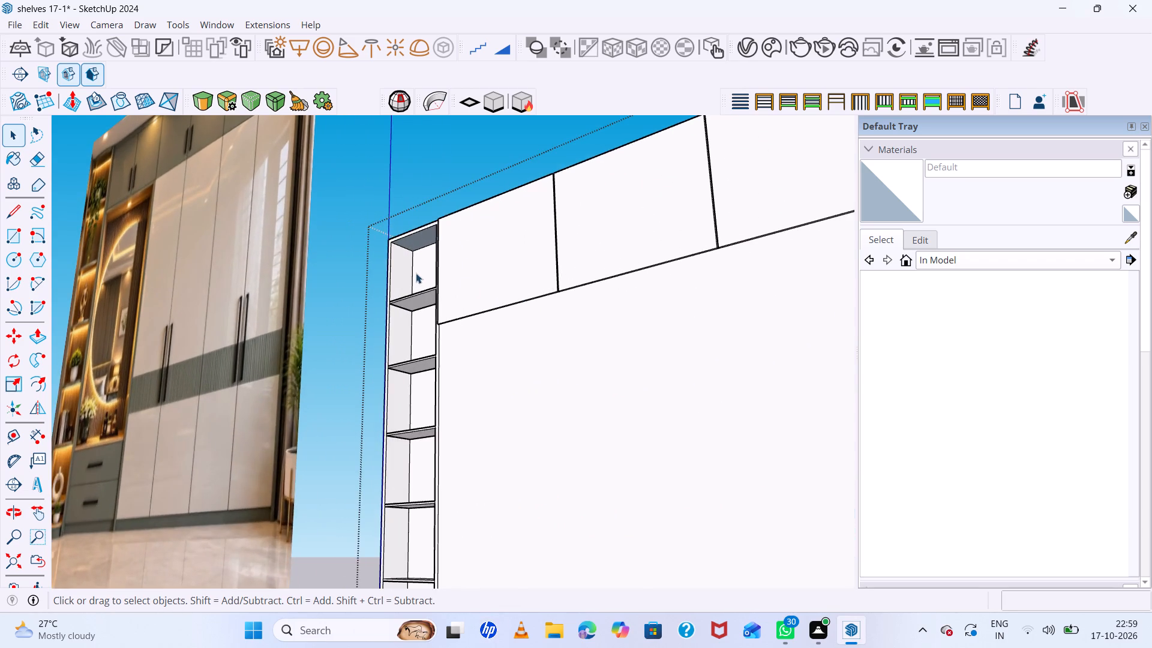
pyautogui.moveTo(414, 273); pyautogui.dragTo(517, 442, button='middle')
pyautogui.scroll(-18, 455, 297)
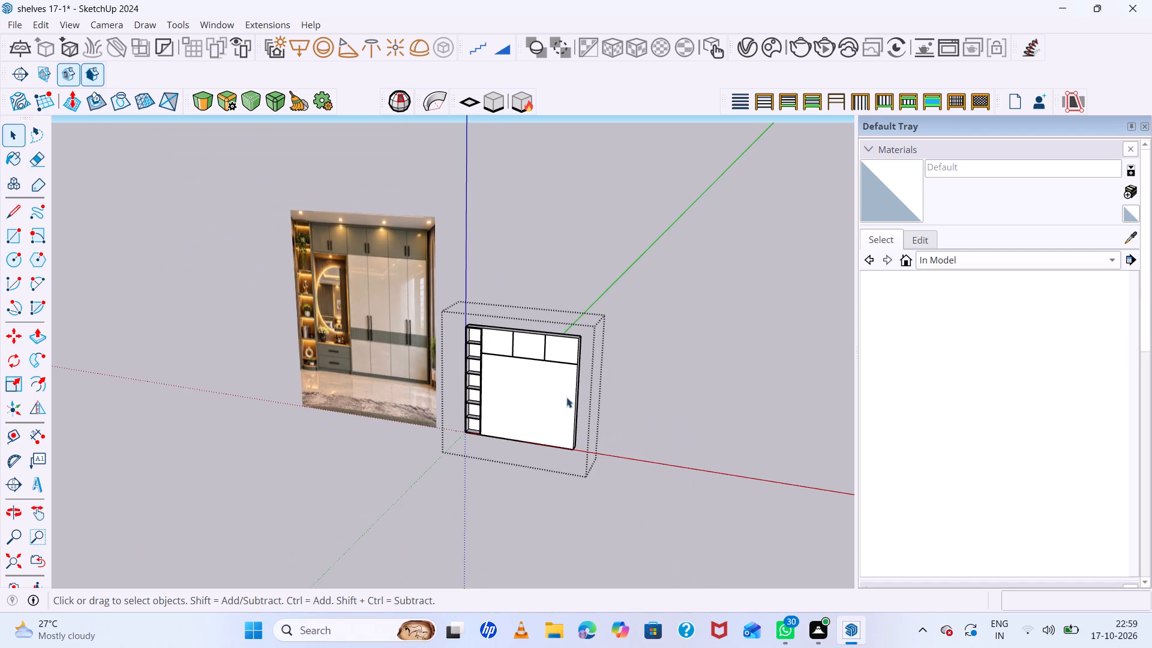
pyautogui.moveTo(568, 399); pyautogui.dragTo(579, 416, button='middle')
pyautogui.scroll(15, 482, 403)
pyautogui.scroll(8, 461, 455)
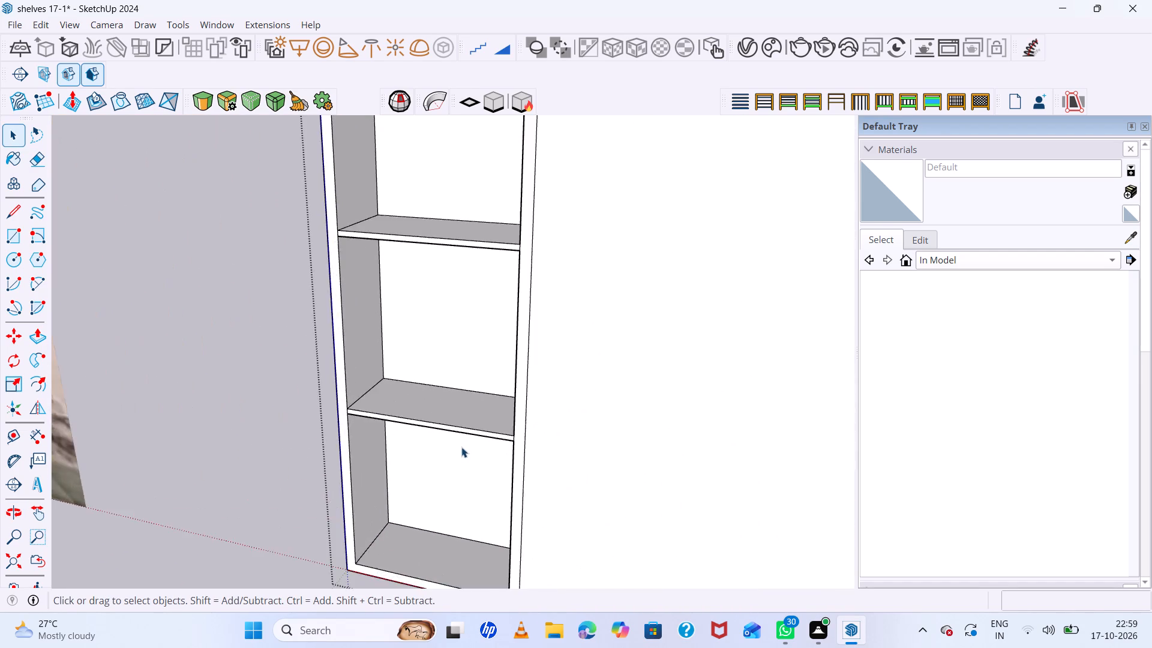
pyautogui.scroll(-9, 461, 447)
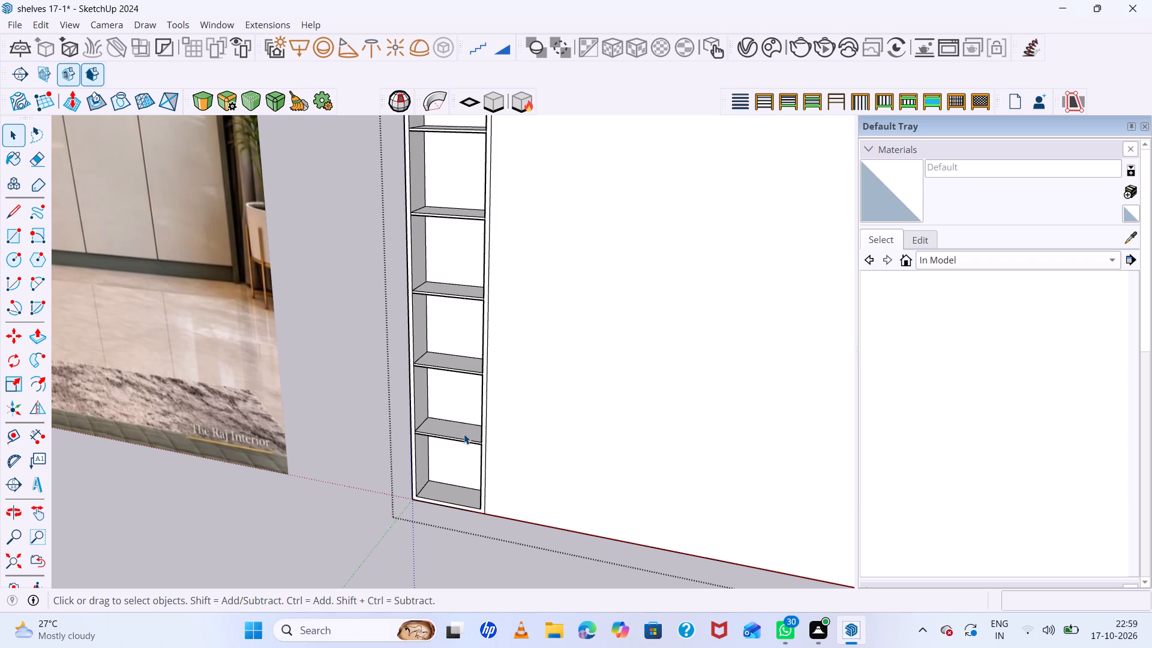
pyautogui.scroll(-9, 170, 328)
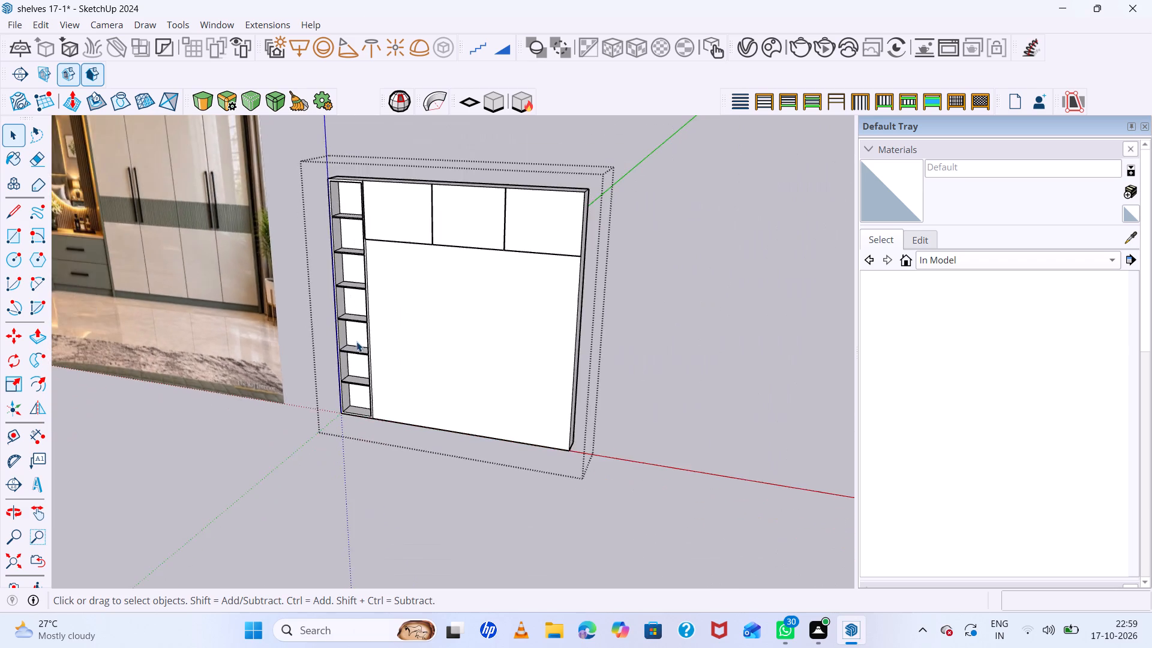
pyautogui.scroll(-7, 371, 338)
pyautogui.moveTo(432, 338); pyautogui.dragTo(577, 551, button='middle')
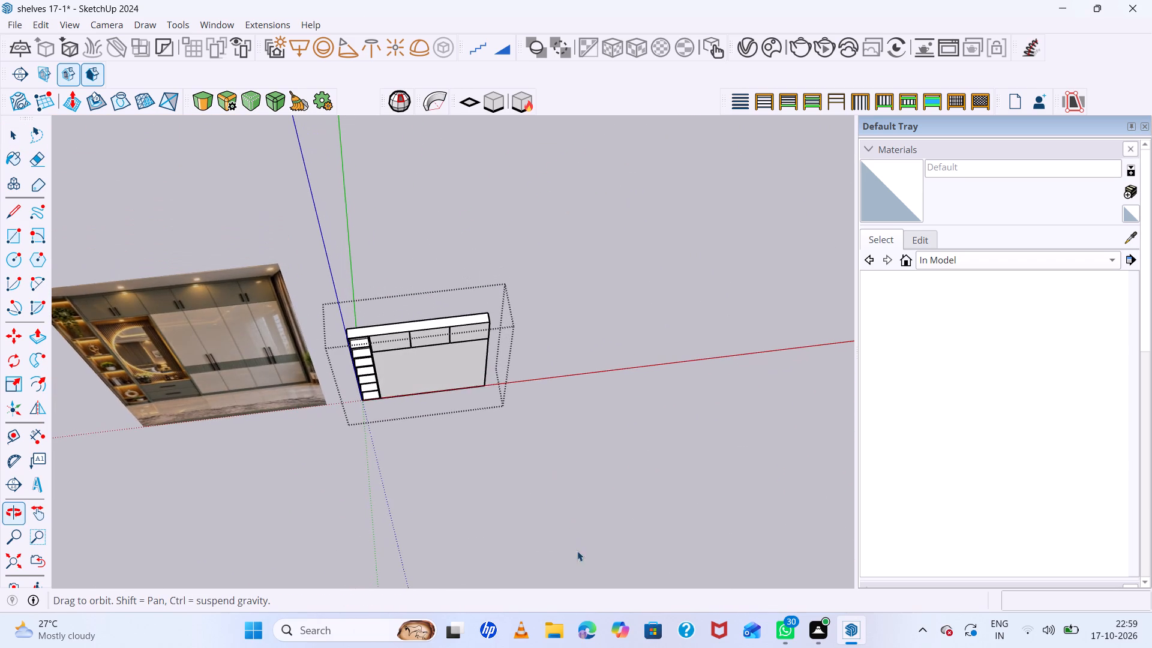
pyautogui.scroll(8, 488, 409)
pyautogui.scroll(-10, 479, 388)
pyautogui.moveTo(507, 397); pyautogui.dragTo(493, 351, button='middle')
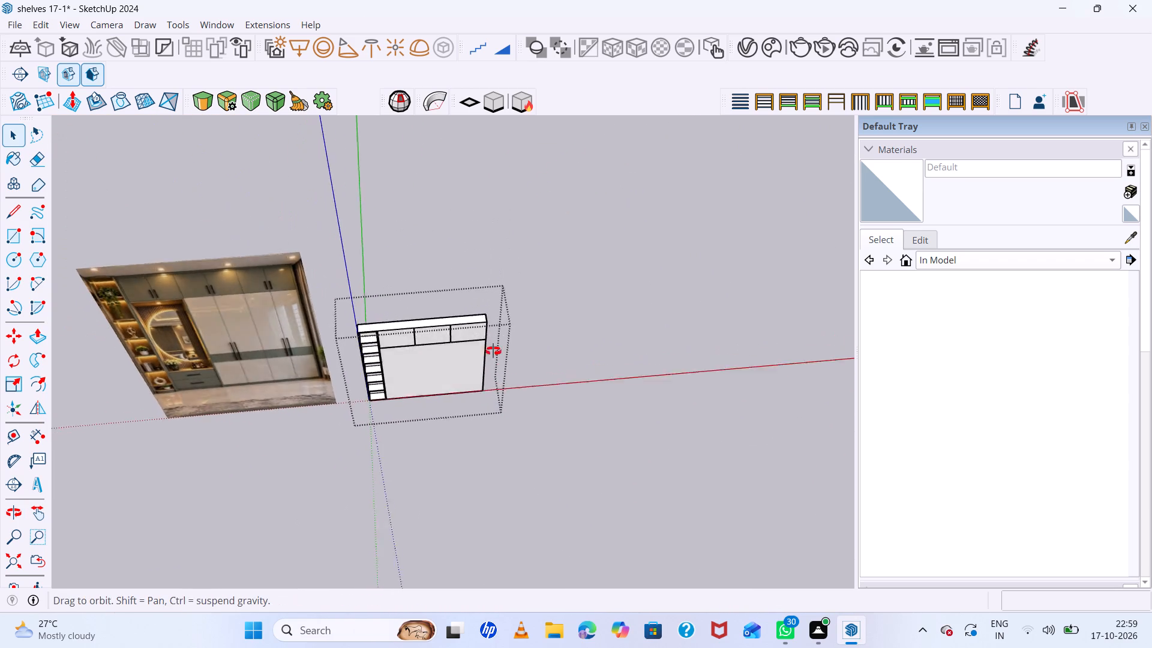
pyautogui.moveTo(493, 351); pyautogui.dragTo(473, 295, button='middle')
pyautogui.middleClick(472, 294)
pyautogui.scroll(10, 443, 374)
pyautogui.scroll(-15, 470, 370)
pyautogui.scroll(4, 351, 320)
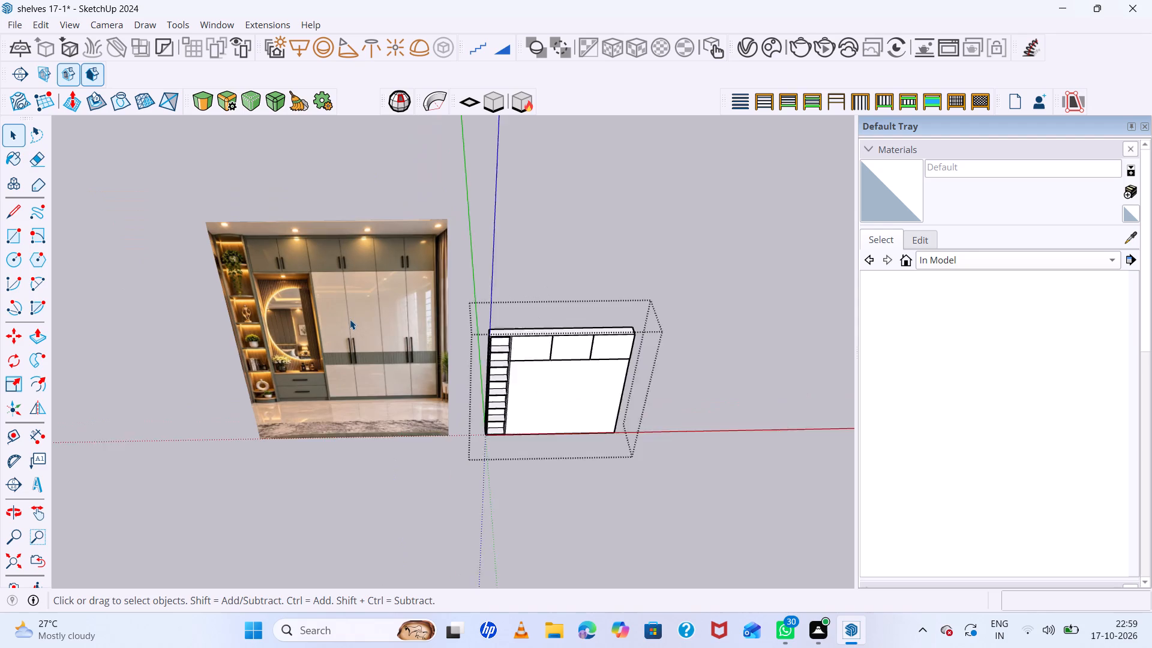
pyautogui.scroll(3, 350, 319)
pyautogui.moveTo(473, 341); pyautogui.dragTo(461, 286, button='middle')
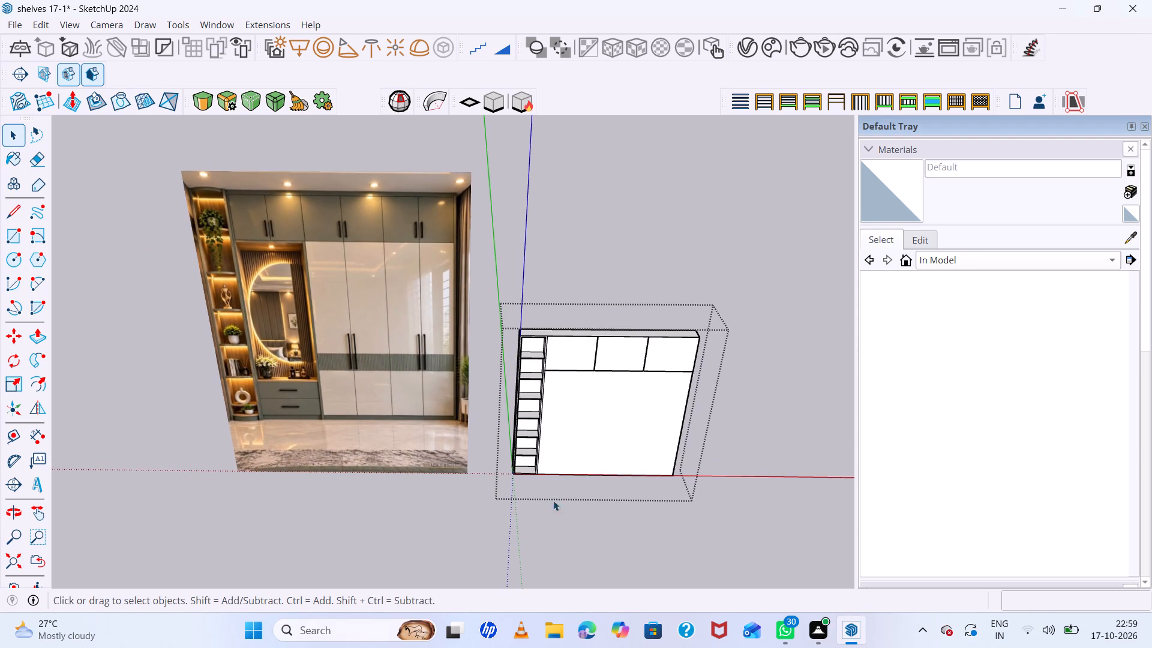
pyautogui.scroll(7, 557, 487)
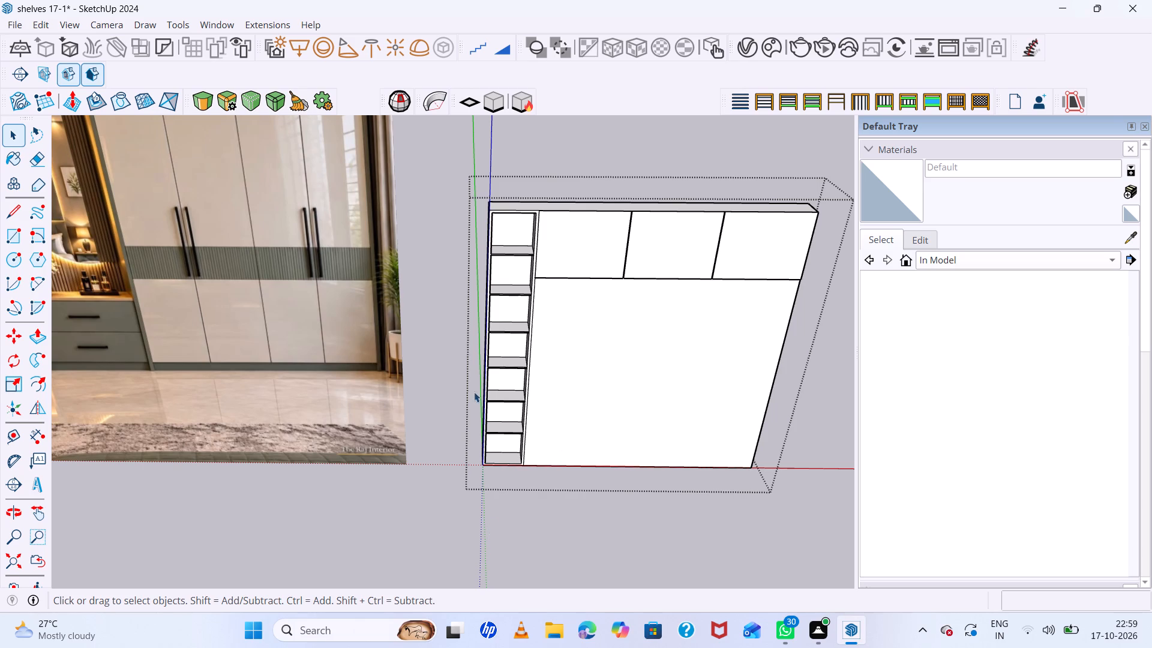
pyautogui.scroll(-8, 416, 374)
pyautogui.moveTo(500, 258); pyautogui.dragTo(505, 151, button='middle')
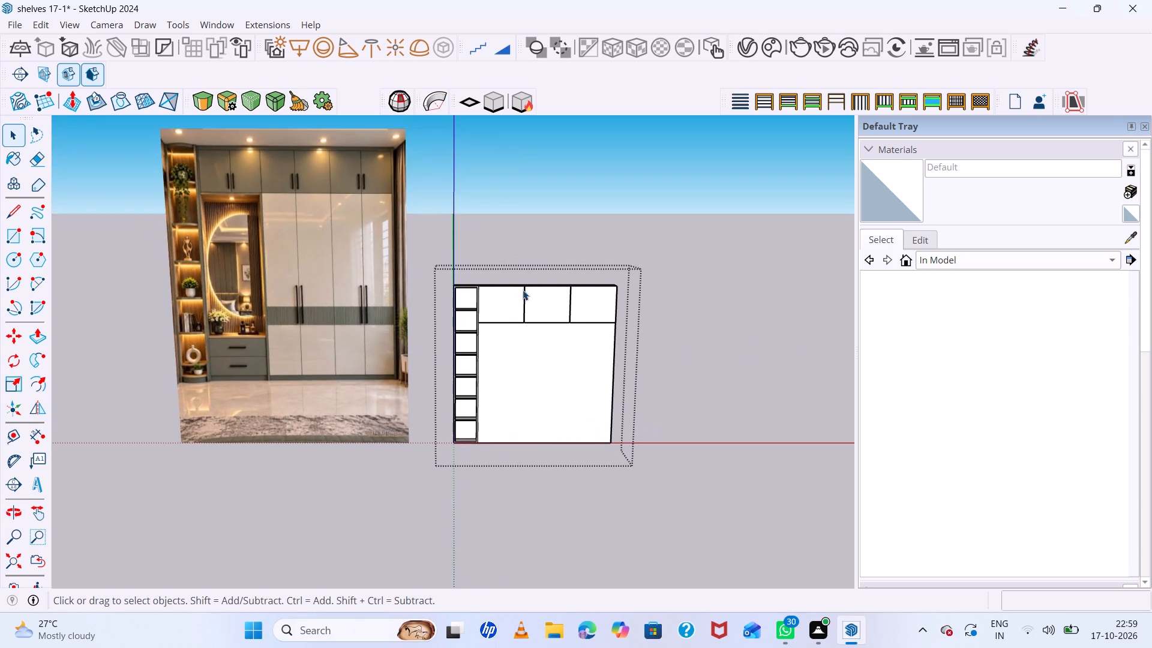
pyautogui.scroll(9, 526, 313)
pyautogui.scroll(7, 481, 358)
pyautogui.moveTo(518, 350); pyautogui.dragTo(496, 326, button='middle')
pyautogui.scroll(-5, 493, 325)
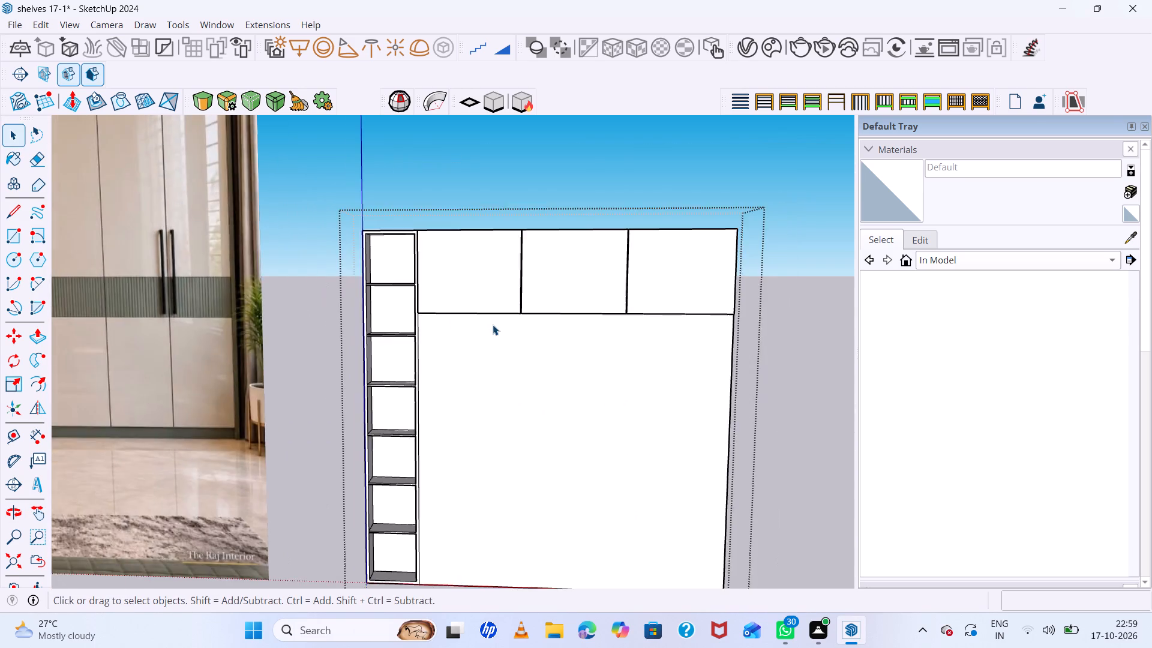
pyautogui.scroll(-11, 493, 325)
pyautogui.scroll(4, 493, 324)
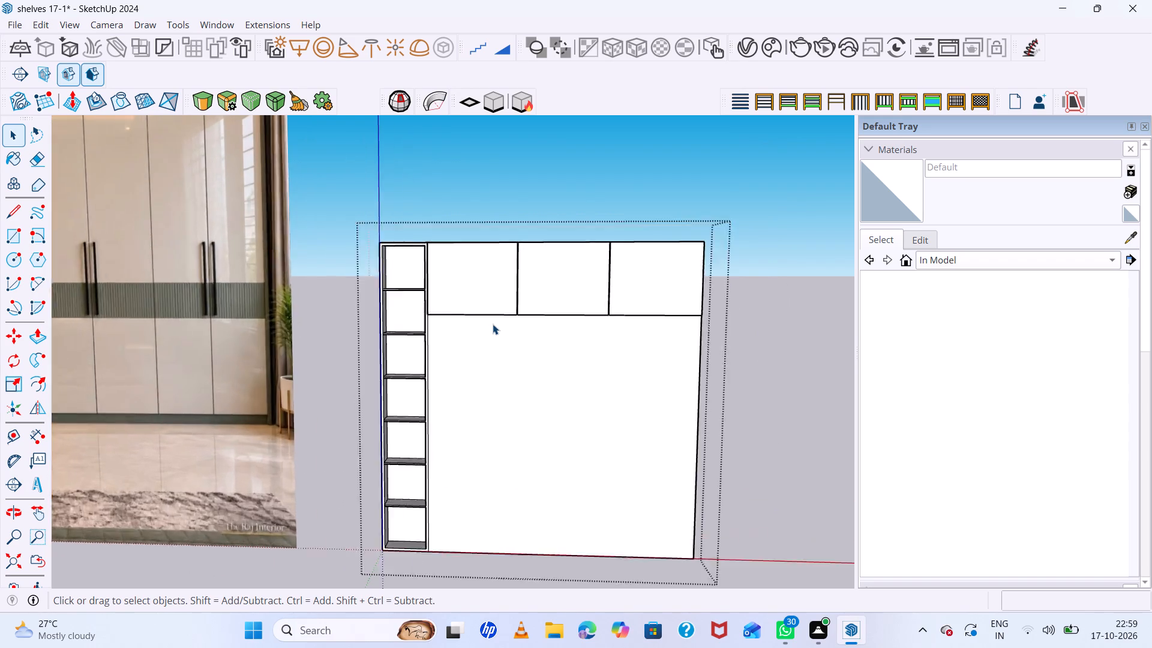
pyautogui.scroll(3, 493, 324)
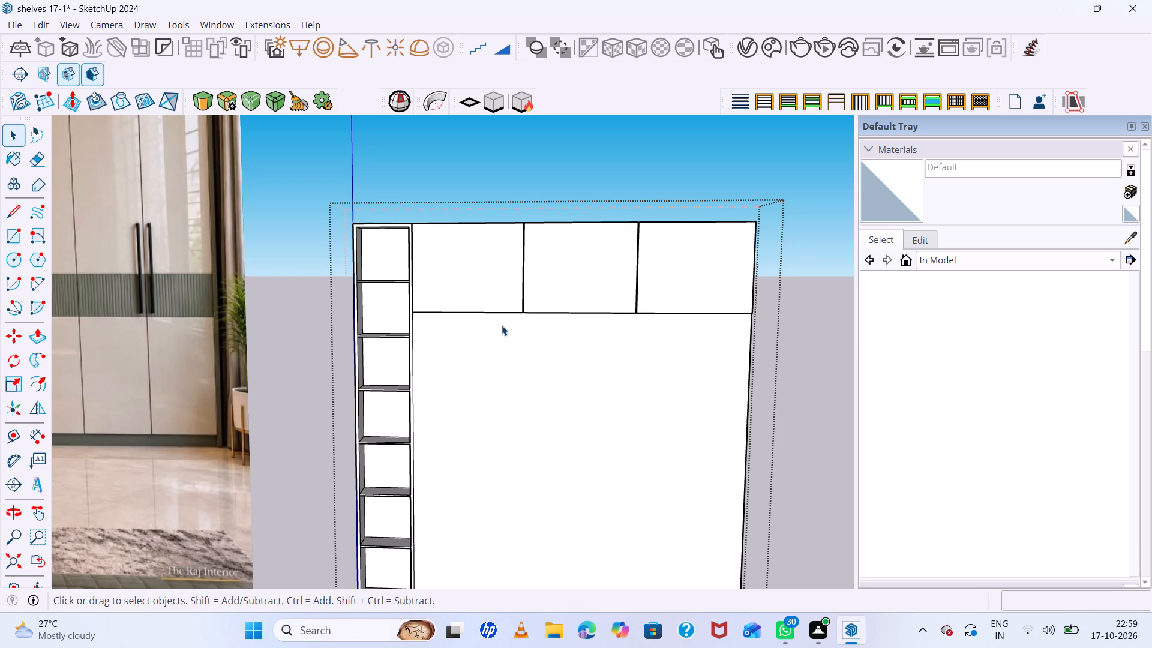
# Draw a rectangle about 2' 10" by 7' 9" beneath the upper cabinet nearest the side shelves, reaching the wardrobe's bottom edge.
pyautogui.scroll(7, 452, 344)
pyautogui.moveTo(529, 353); pyautogui.dragTo(532, 300, button='middle')
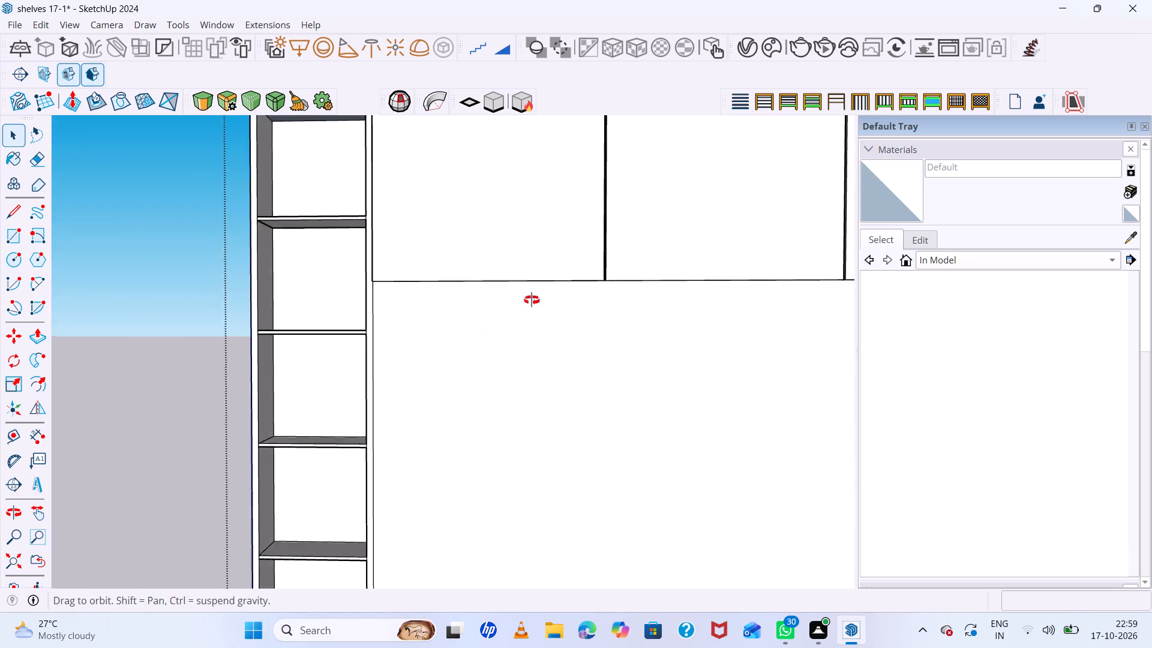
pyautogui.moveTo(532, 300); pyautogui.dragTo(521, 198, button='middle')
pyautogui.scroll(8, 435, 294)
pyautogui.scroll(6, 338, 308)
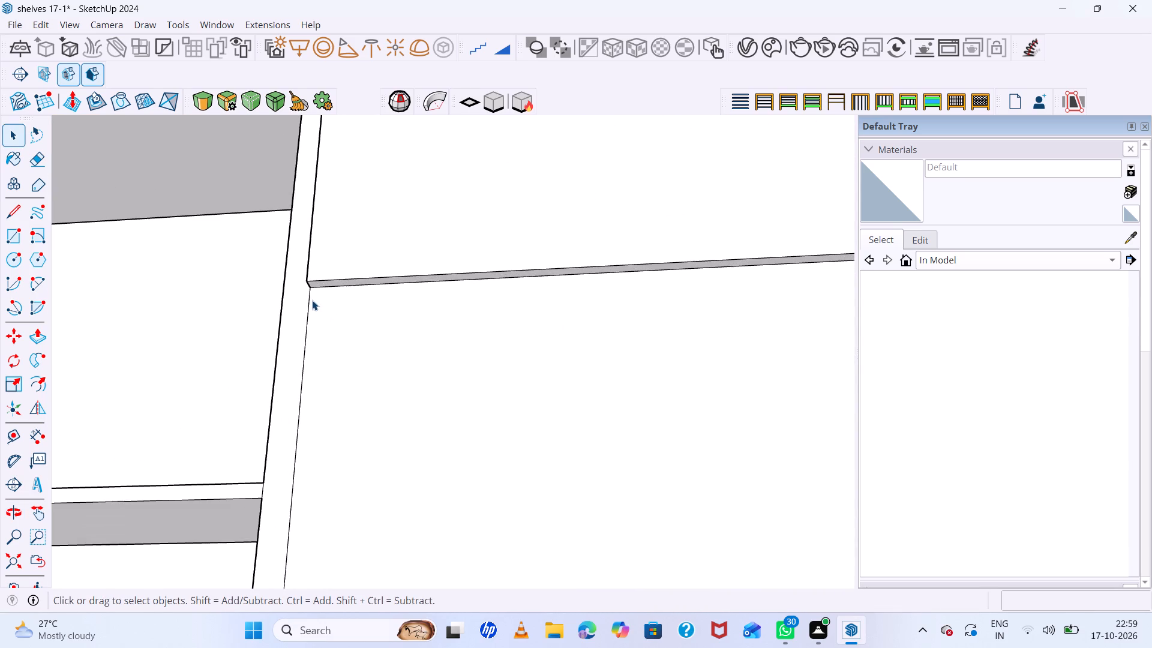
pyautogui.press('r')
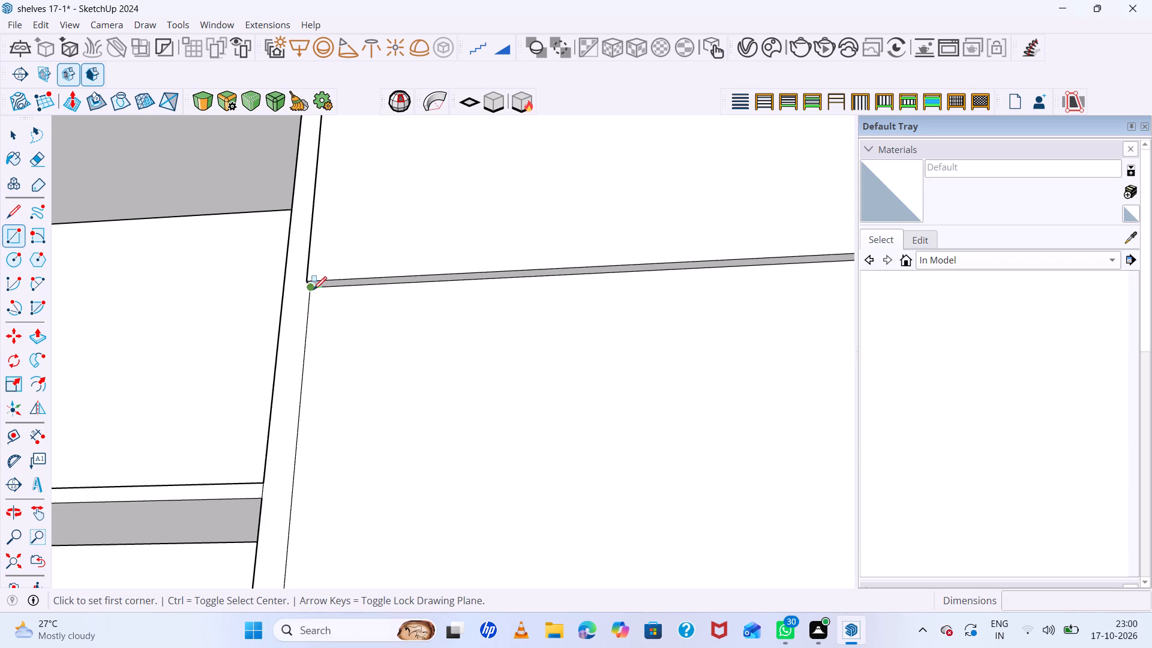
pyautogui.click(311, 289)
pyautogui.scroll(-16, 394, 313)
pyautogui.scroll(-11, 394, 313)
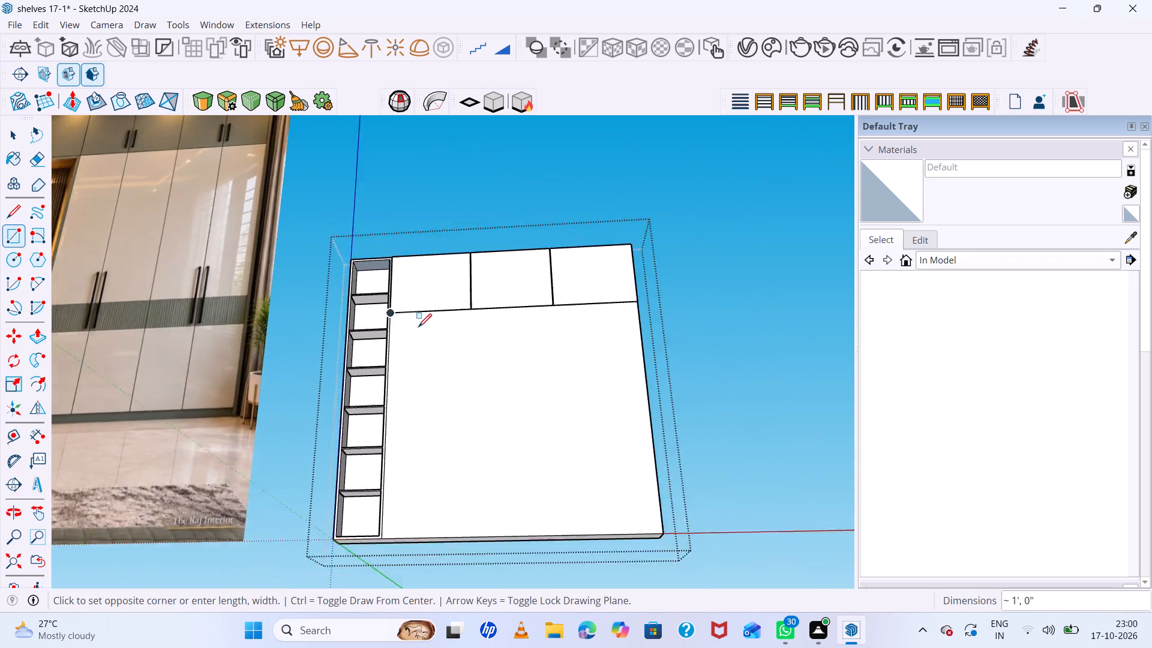
pyautogui.scroll(-3, 418, 327)
pyautogui.scroll(7, 464, 458)
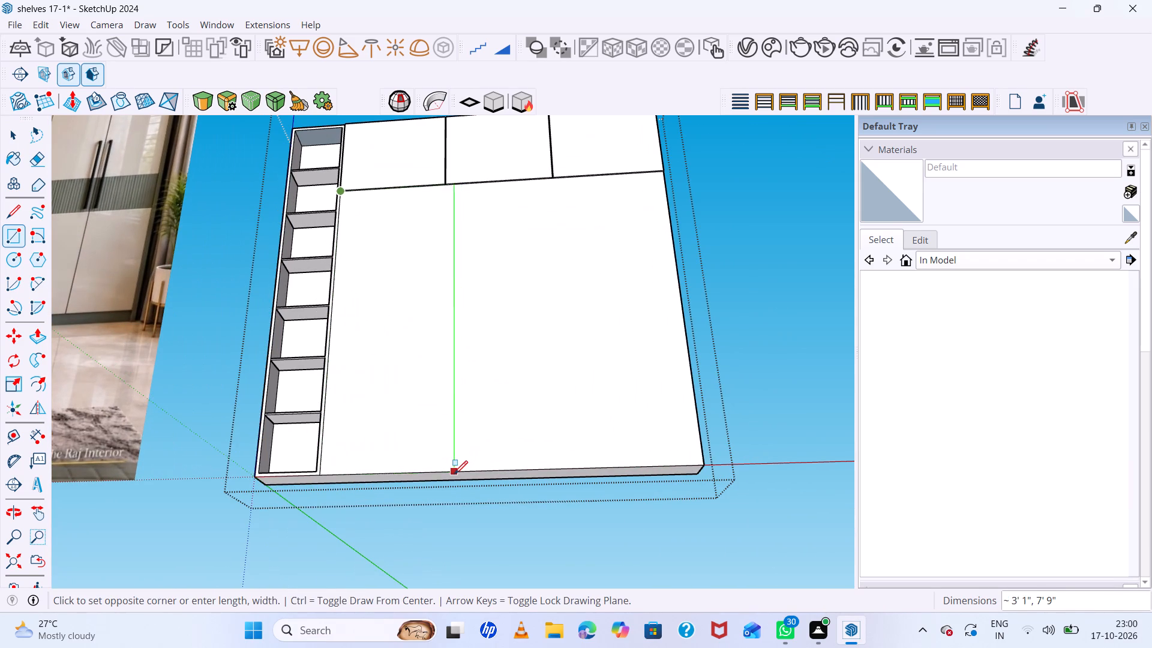
pyautogui.click(444, 471)
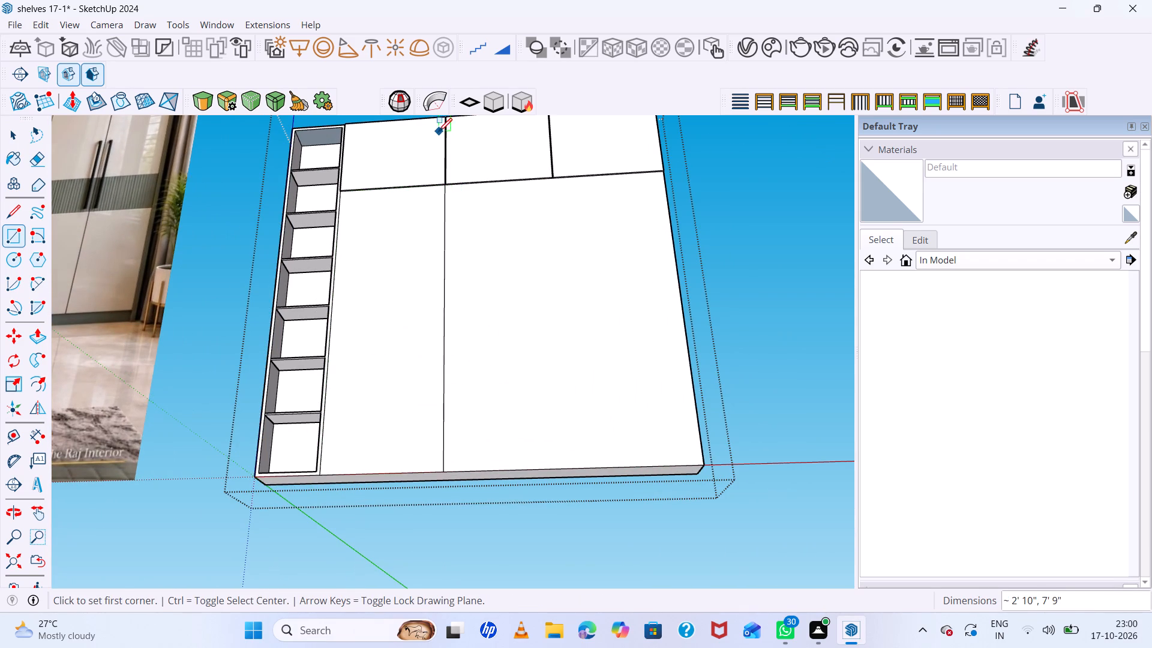
pyautogui.scroll(7, 439, 131)
pyautogui.scroll(7, 477, 254)
pyautogui.moveTo(457, 240); pyautogui.dragTo(454, 215, button='middle')
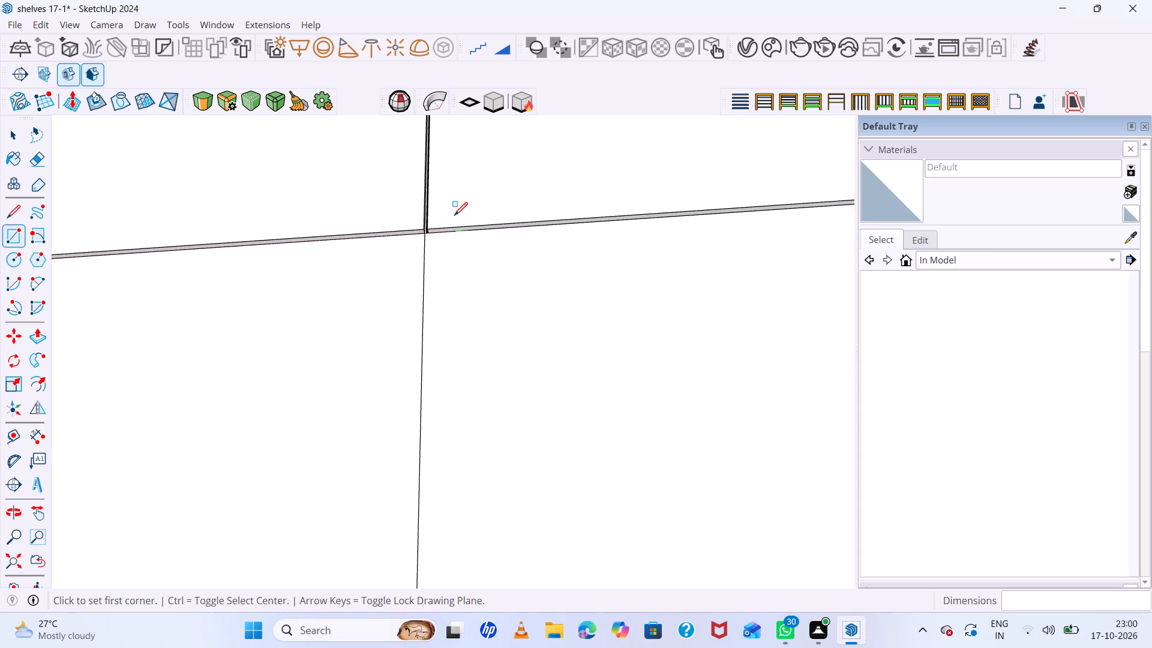
pyautogui.press('space')
pyautogui.scroll(-16, 396, 279)
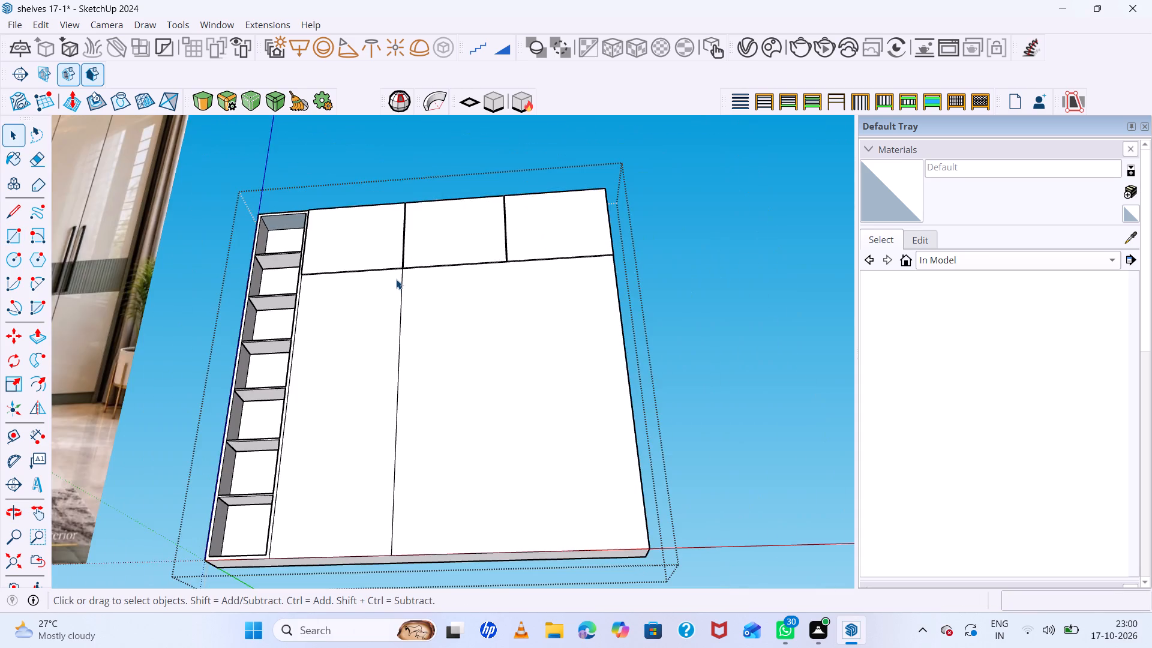
# Examine the divided wardrobe front and its top from several angles and compare them with the reference image.
pyautogui.moveTo(396, 279); pyautogui.dragTo(408, 370, button='middle')
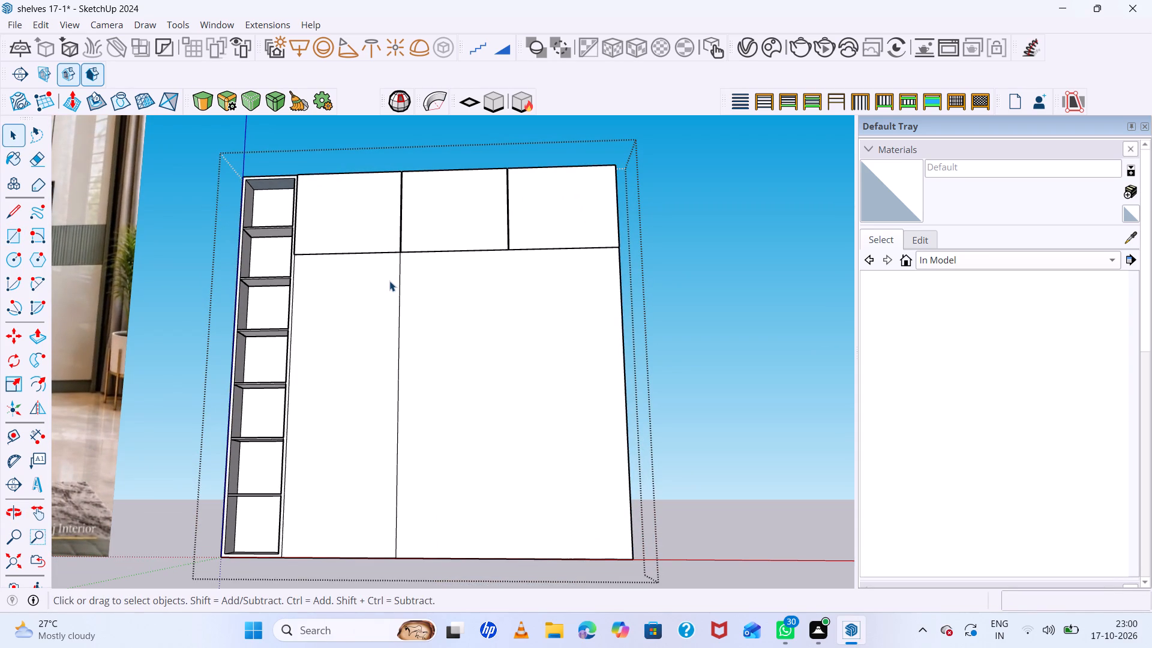
pyautogui.scroll(7, 389, 281)
pyautogui.scroll(-9, 389, 281)
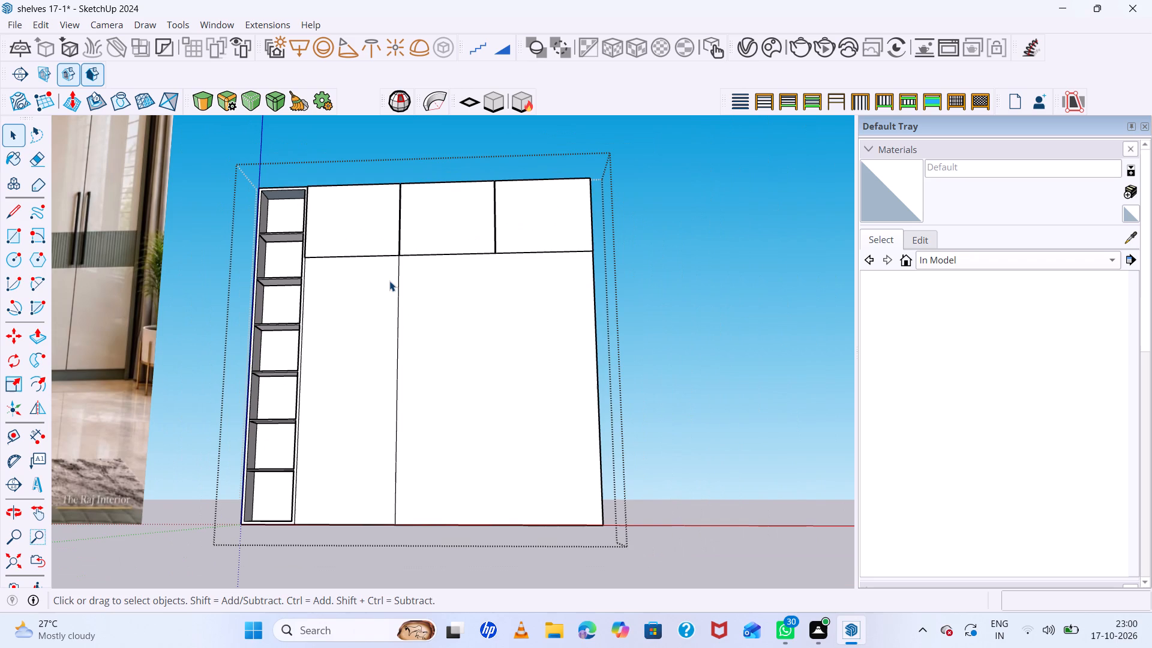
pyautogui.scroll(-6, 388, 277)
pyautogui.moveTo(388, 277); pyautogui.dragTo(409, 298, button='middle')
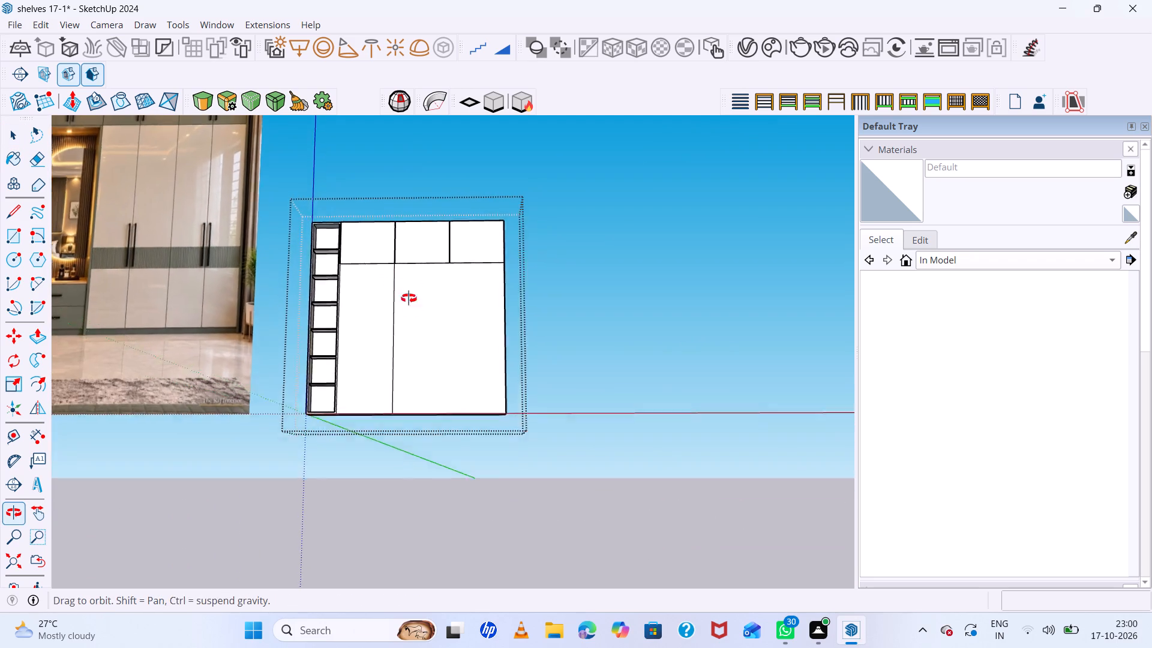
pyautogui.moveTo(409, 298); pyautogui.dragTo(420, 361, button='middle')
pyautogui.scroll(9, 348, 260)
pyautogui.scroll(1, 420, 253)
pyautogui.moveTo(420, 253); pyautogui.dragTo(313, 230, button='middle')
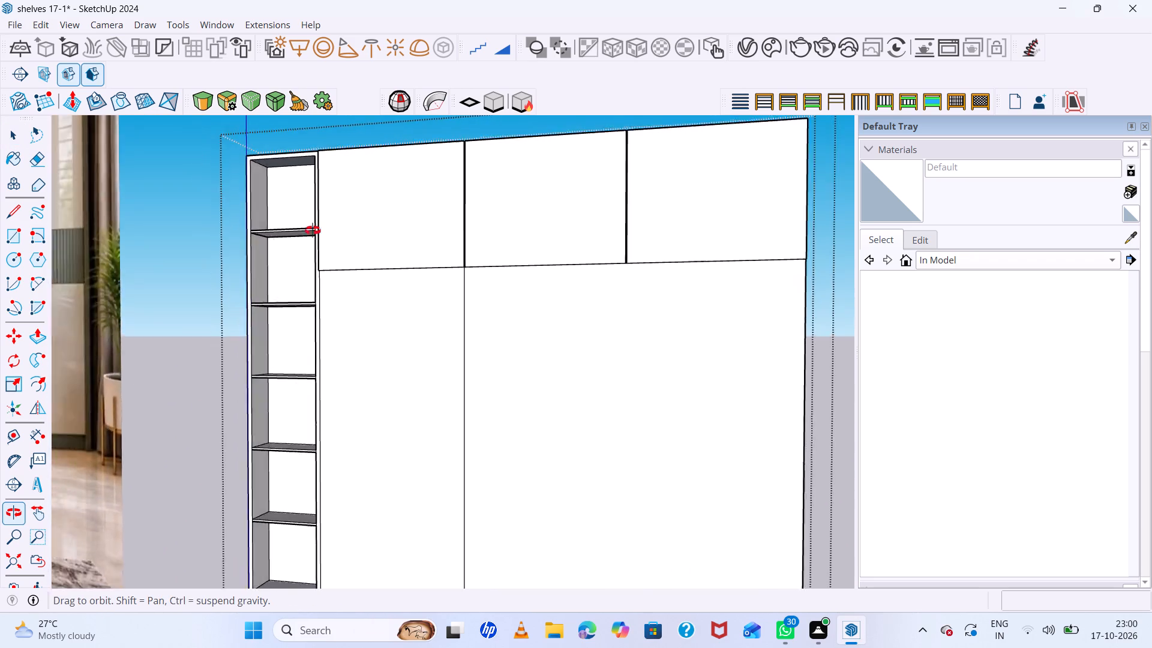
pyautogui.moveTo(313, 230); pyautogui.dragTo(481, 617, button='middle')
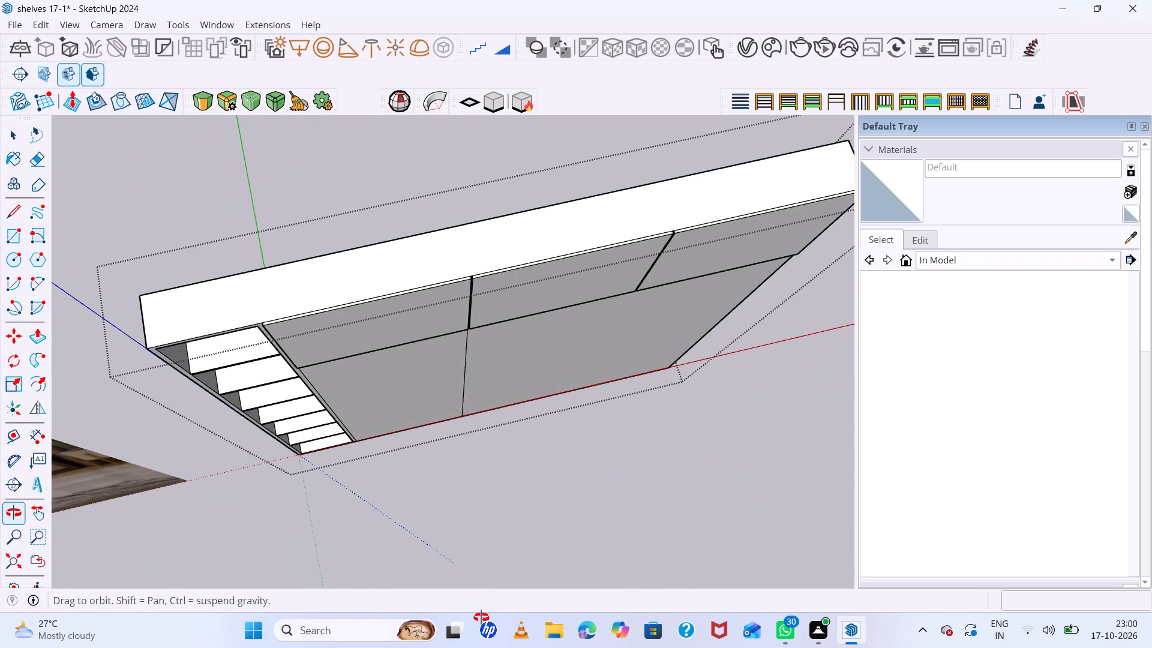
pyautogui.moveTo(481, 617); pyautogui.dragTo(481, 619, button='middle')
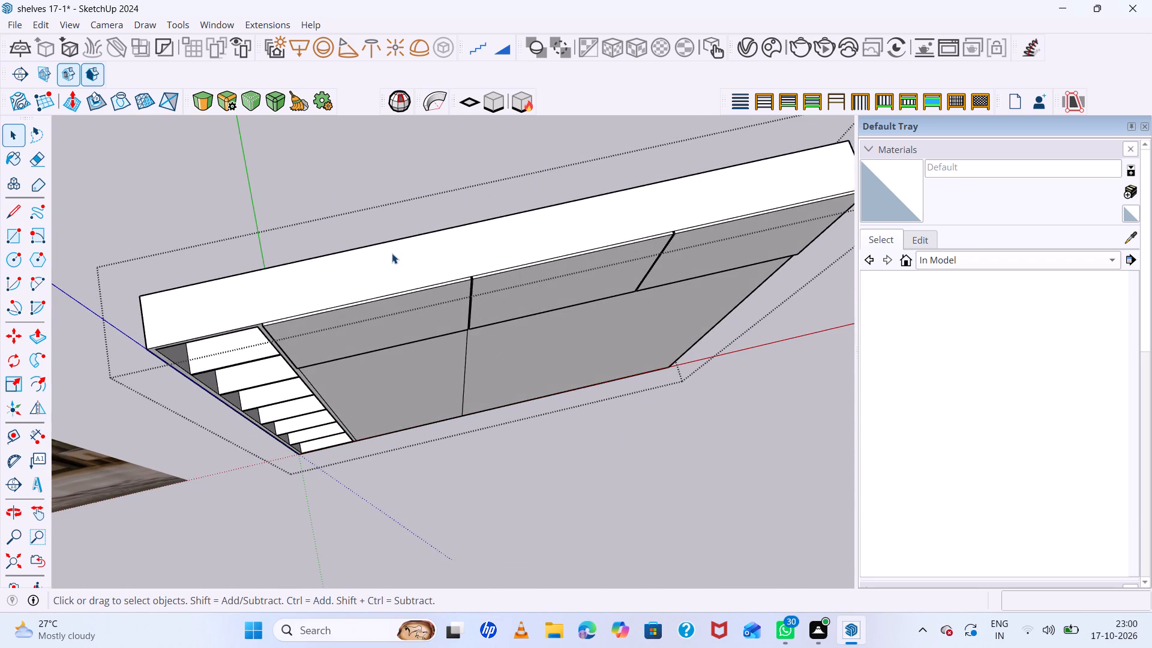
pyautogui.scroll(5, 392, 253)
pyautogui.scroll(-6, 392, 253)
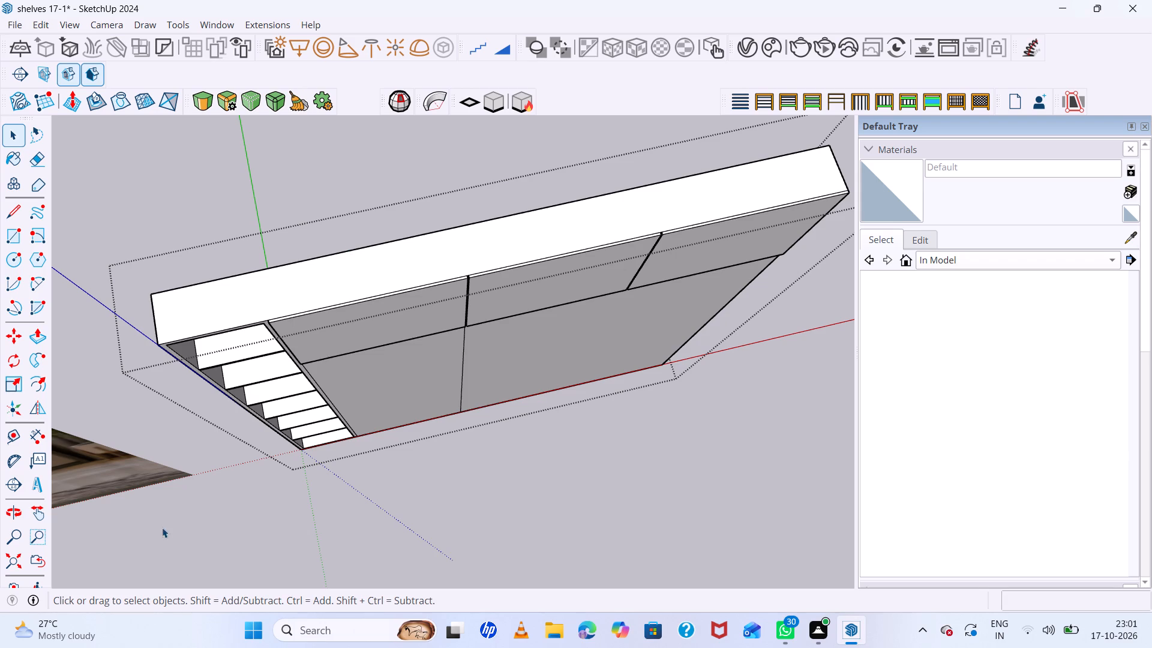
pyautogui.scroll(-13, 531, 325)
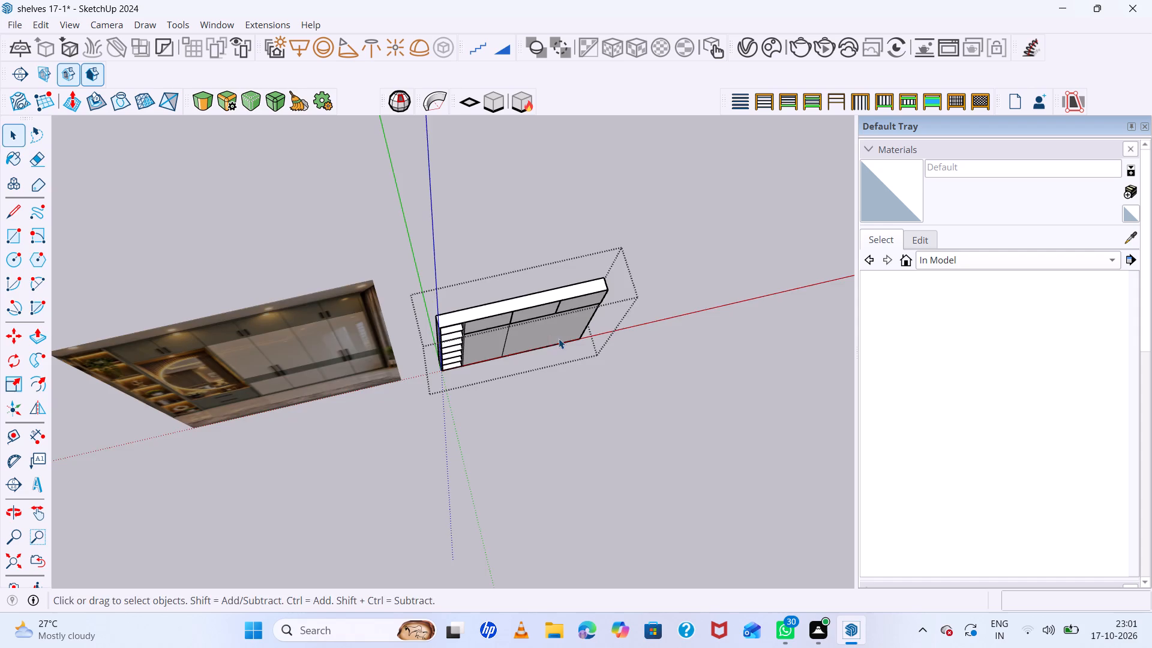
pyautogui.moveTo(560, 336); pyautogui.dragTo(434, 205, button='middle')
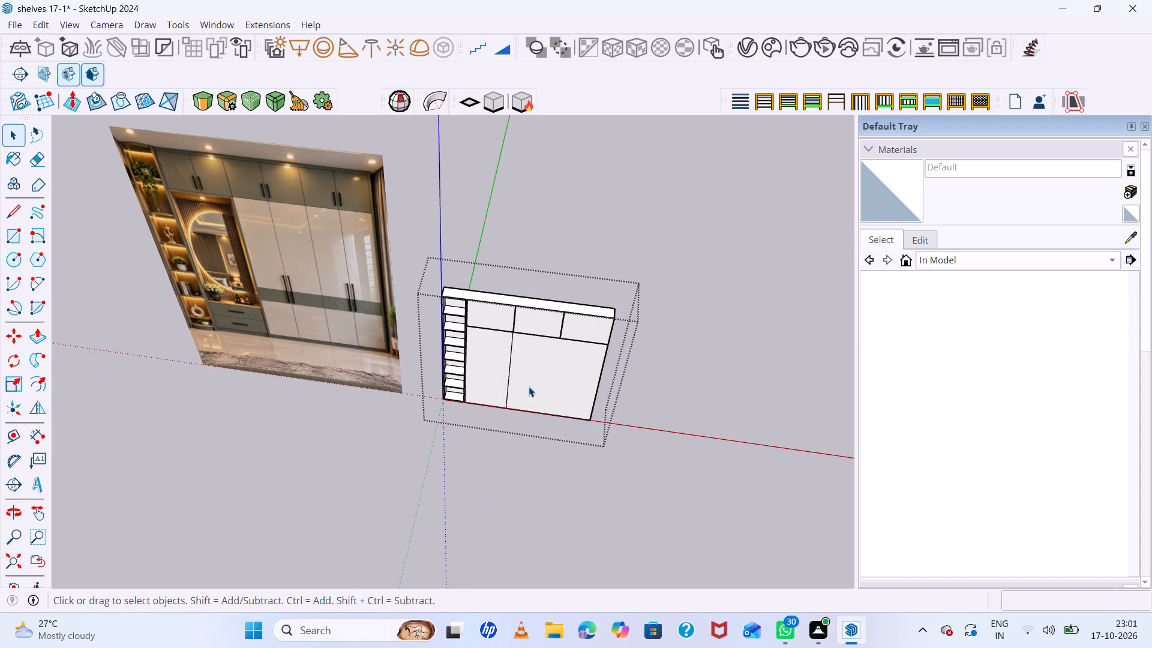
# Place a guide line 1 inch inside the rear edge of the wardrobe's top face.
pyautogui.scroll(7, 529, 372)
pyautogui.scroll(6, 463, 276)
pyautogui.moveTo(543, 322); pyautogui.dragTo(427, 374, button='middle')
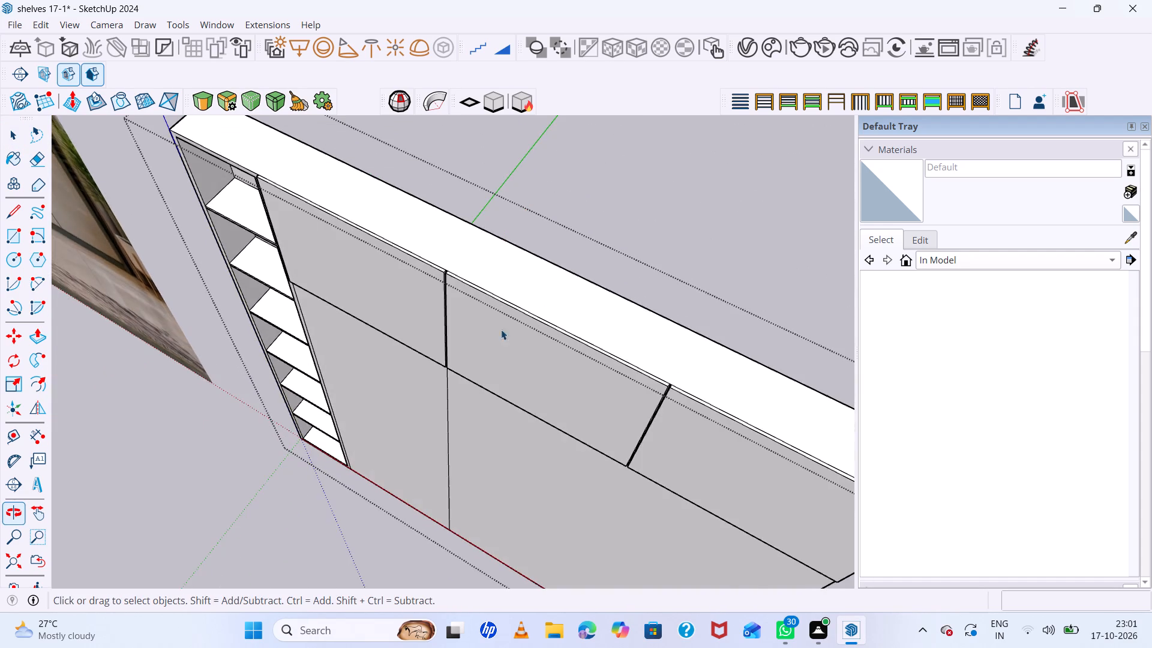
pyautogui.scroll(6, 568, 286)
pyautogui.press('t')
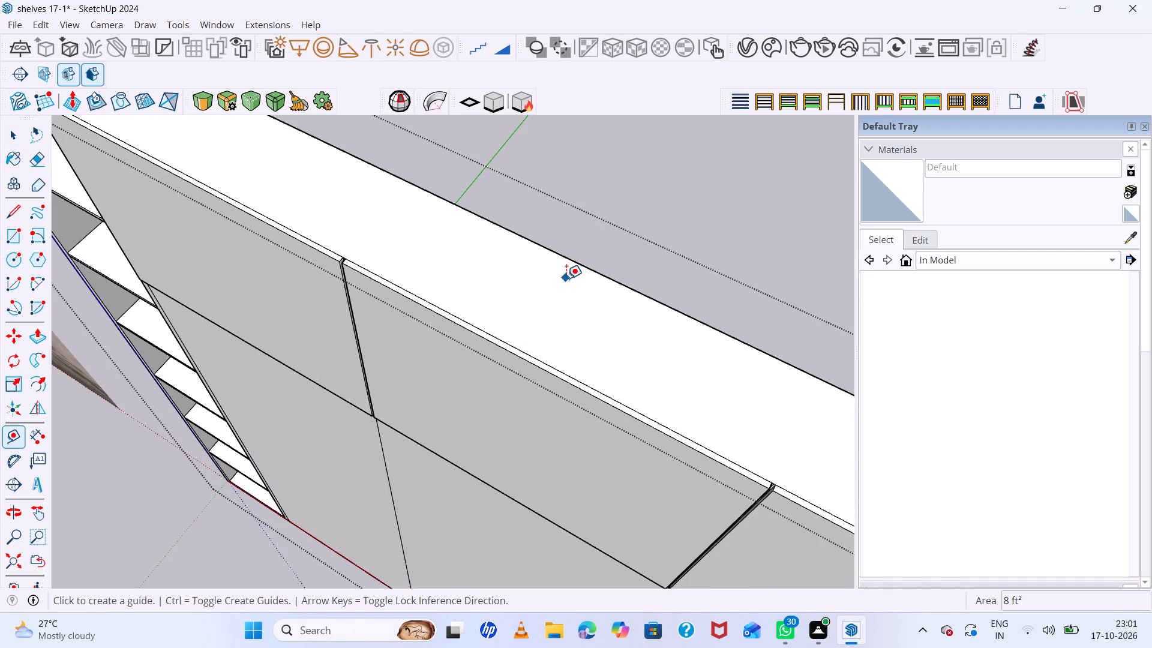
pyautogui.click(570, 257)
pyautogui.press('1')
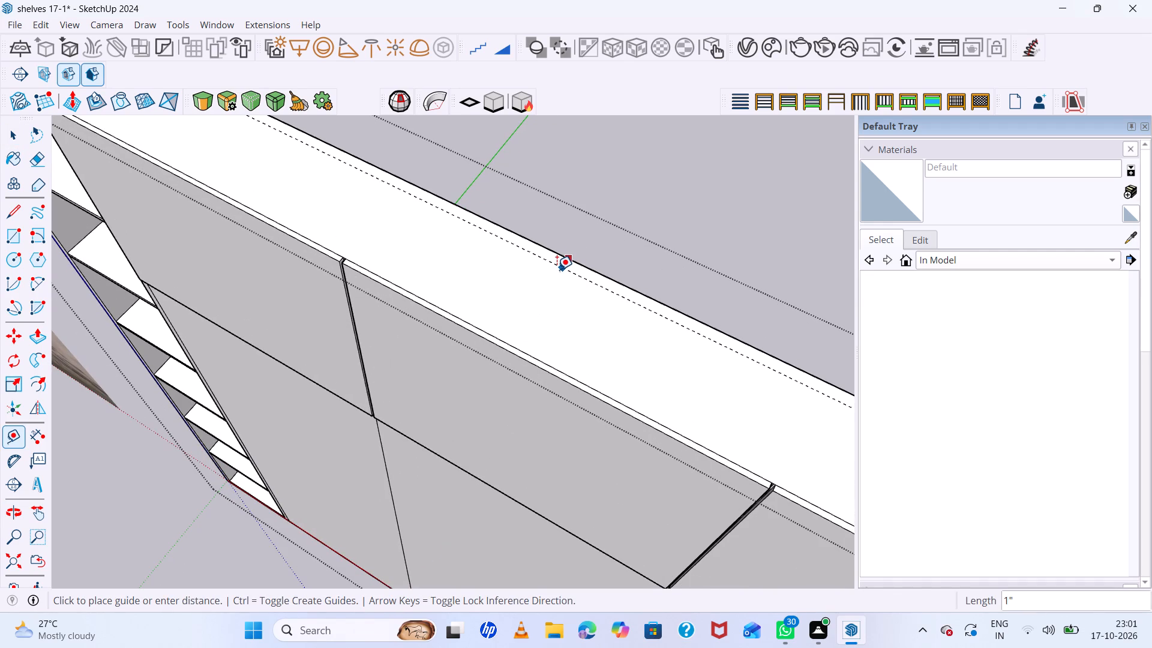
pyautogui.press('Return')
pyautogui.scroll(-6, 443, 368)
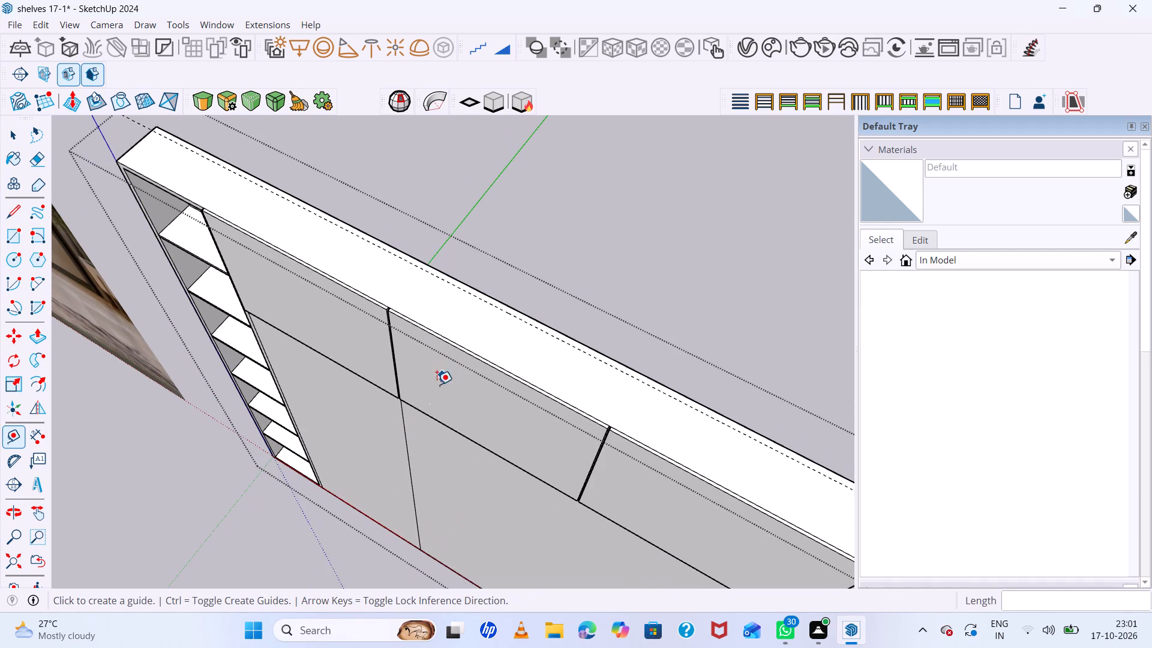
# Push the tall panel face beneath the upper cabinet beside the side shelves inward 8 inches to form the mirror niche.
pyautogui.press('space')
pyautogui.click(374, 443)
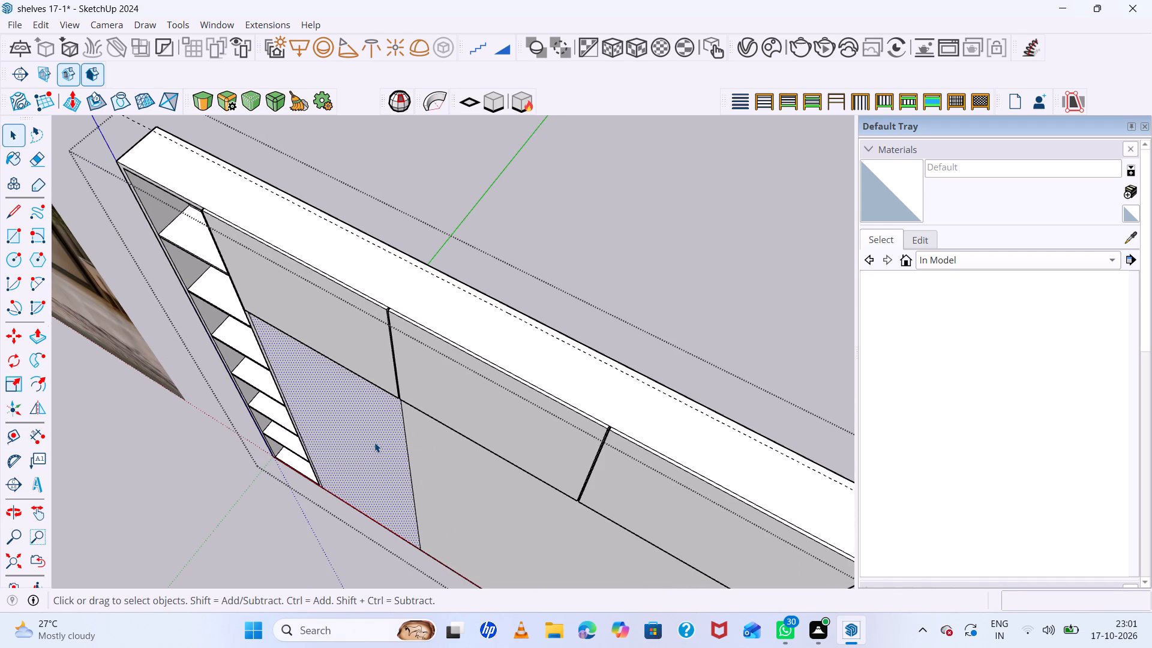
pyautogui.press('p')
pyautogui.click(374, 442)
pyautogui.click(514, 317)
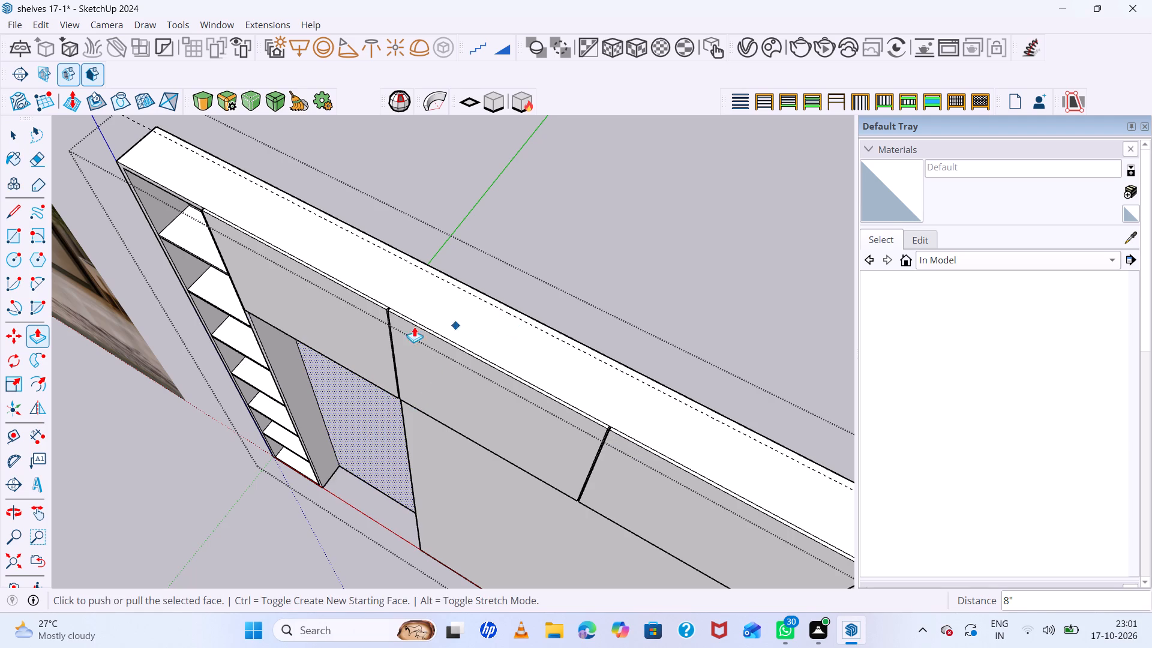
# Compare the recessed niche with the reference image, examining its oval mirror, countertop and drawer layout.
pyautogui.scroll(-8, 364, 328)
pyautogui.moveTo(340, 374); pyautogui.dragTo(485, 193, button='middle')
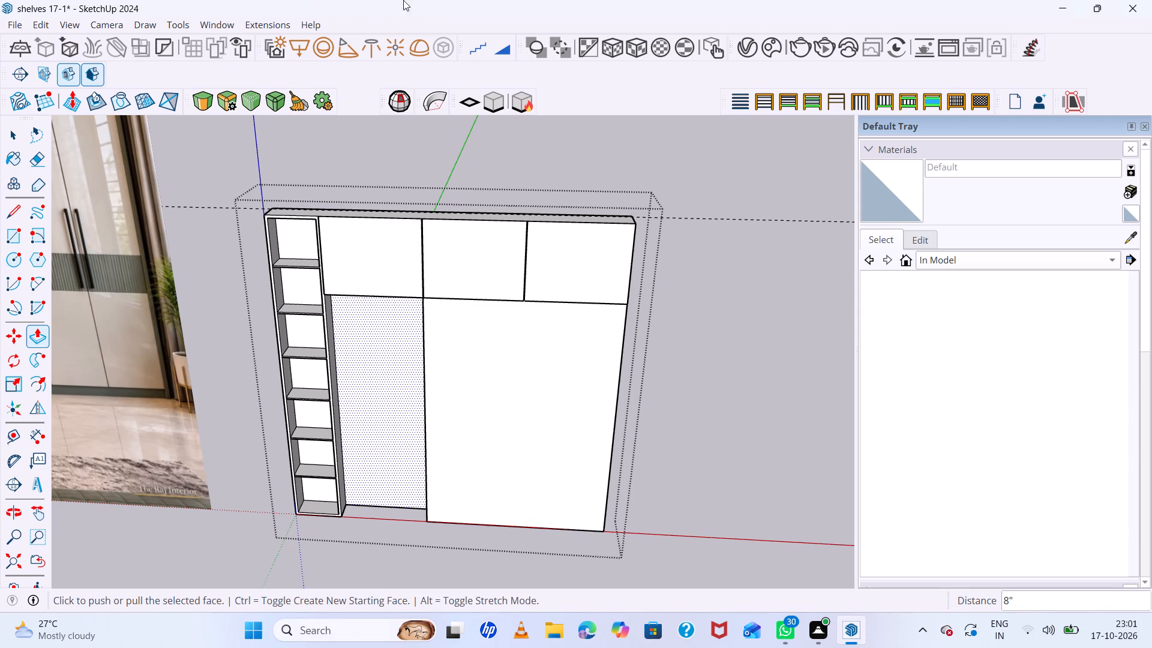
pyautogui.scroll(-7, 260, 46)
pyautogui.scroll(-7, 391, 323)
pyautogui.scroll(7, 152, 287)
pyautogui.scroll(5, 266, 274)
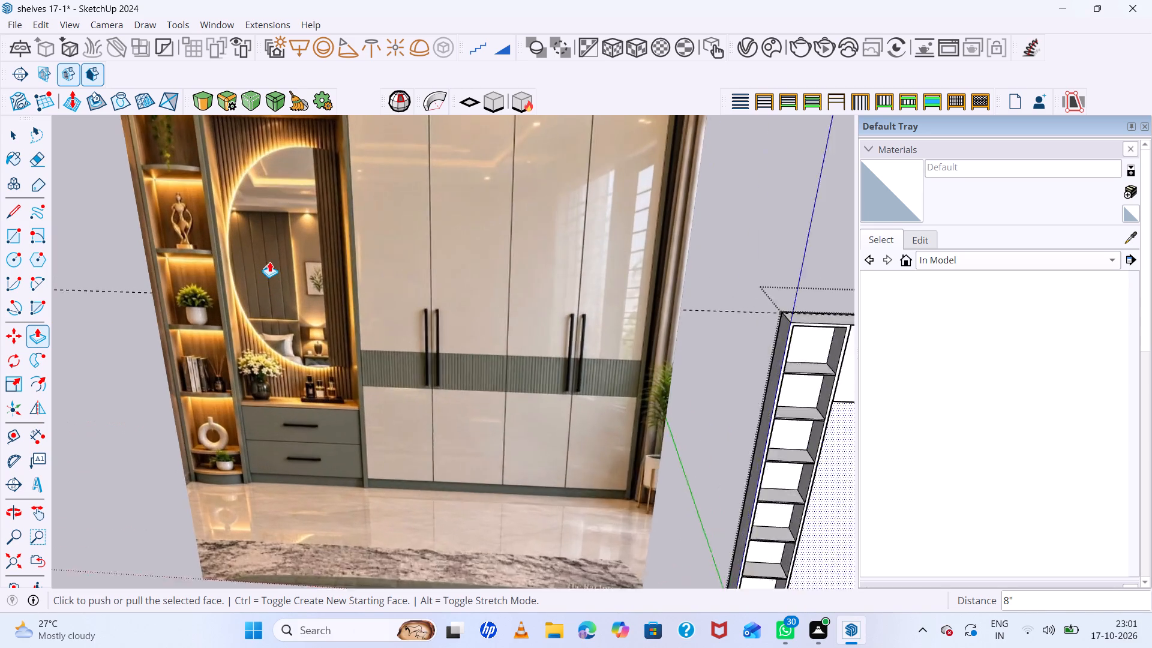
pyautogui.scroll(4, 269, 262)
pyautogui.middleClick(259, 223)
pyautogui.middleClick(258, 226)
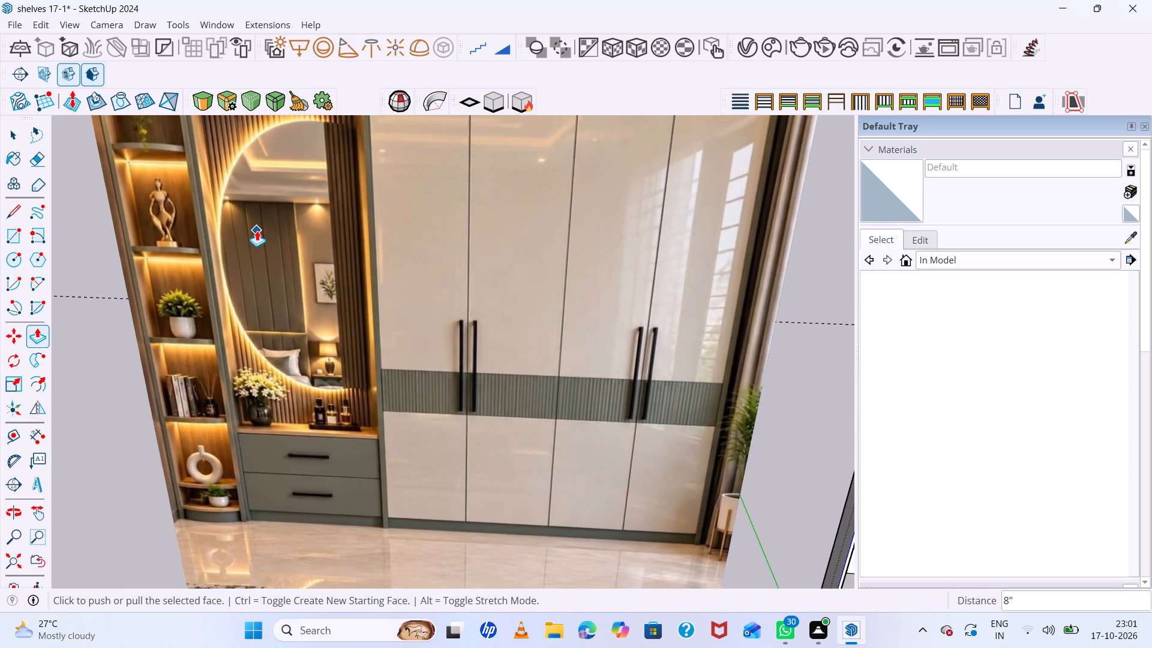
pyautogui.scroll(-9, 257, 230)
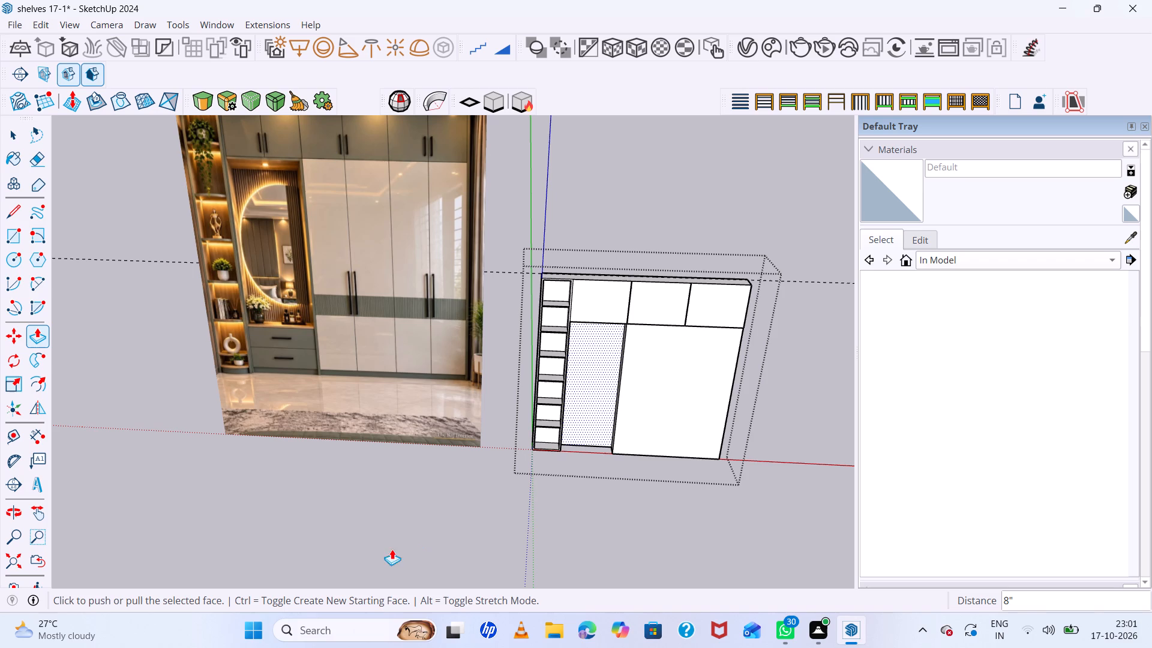
# Examine the bottom of the recessed niche up close and the whole wardrobe from an angle.
pyautogui.scroll(11, 579, 446)
pyautogui.scroll(3, 641, 452)
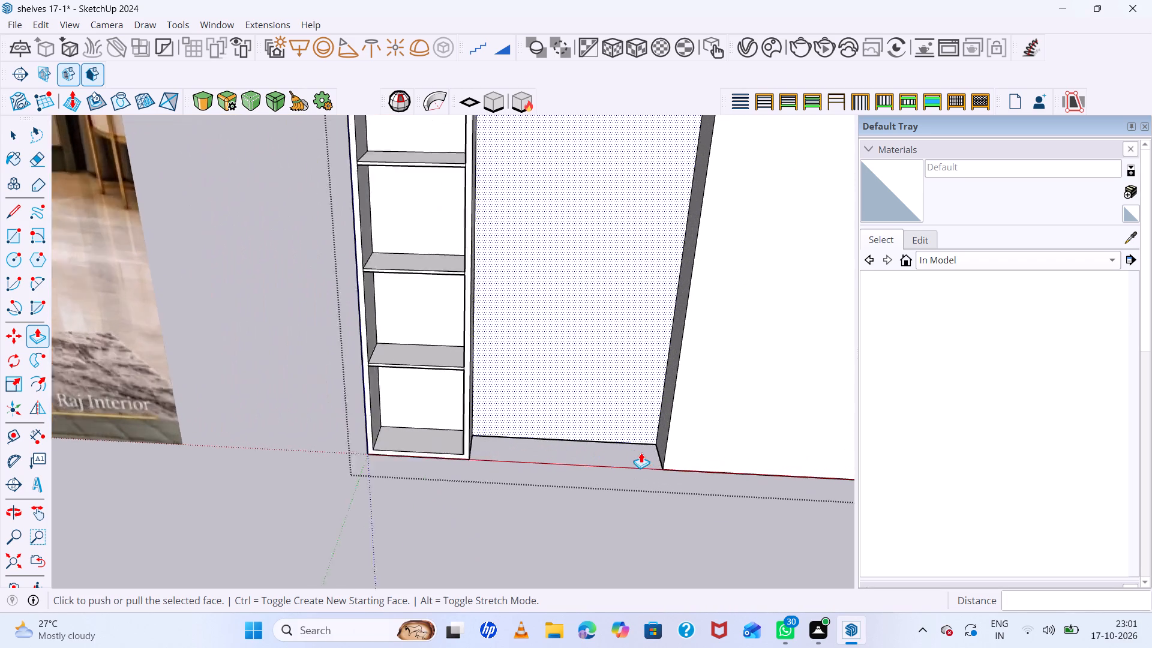
pyautogui.scroll(4, 641, 452)
pyautogui.moveTo(621, 450); pyautogui.dragTo(400, 505, button='middle')
pyautogui.press('space')
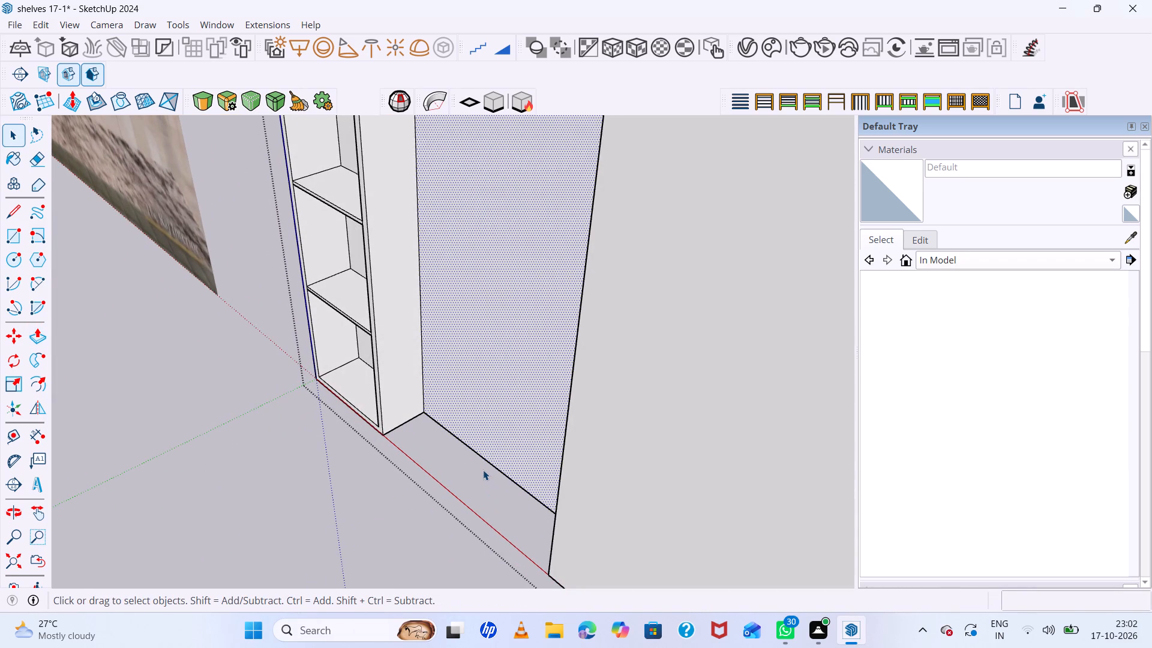
pyautogui.click(483, 470)
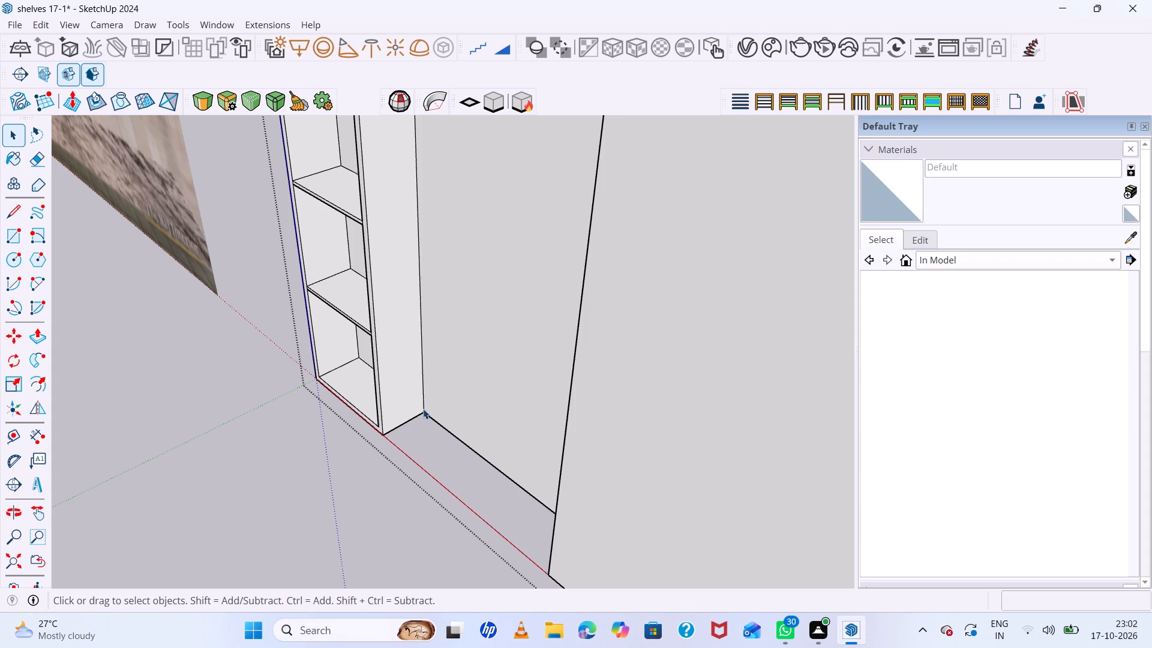
pyautogui.scroll(-14, 423, 409)
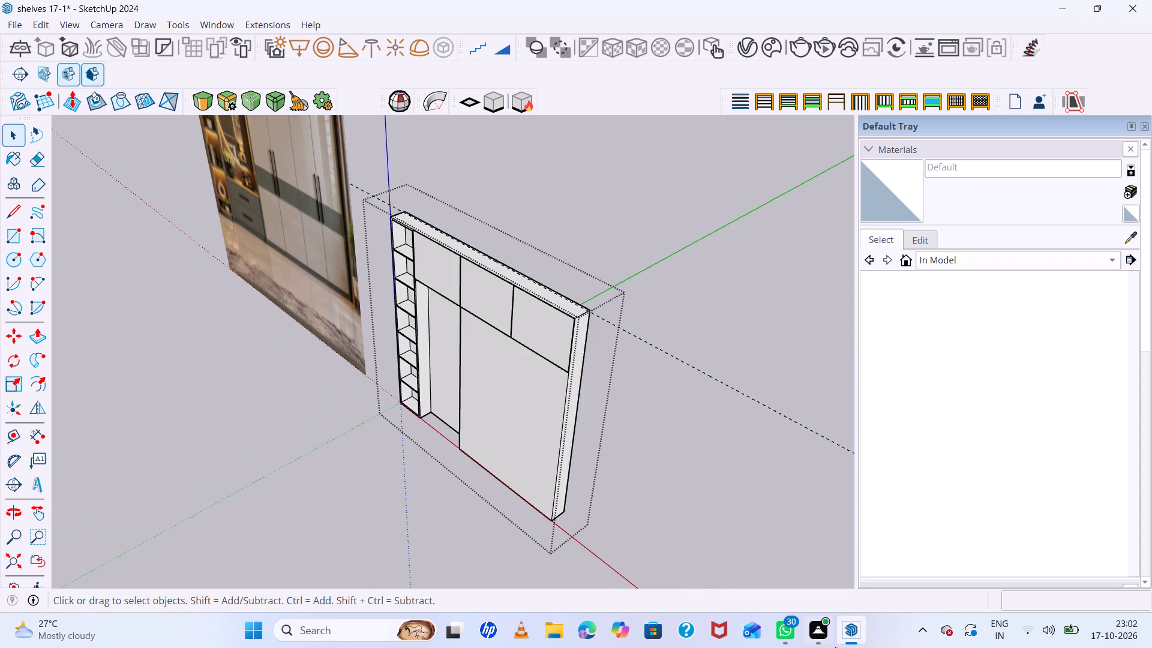
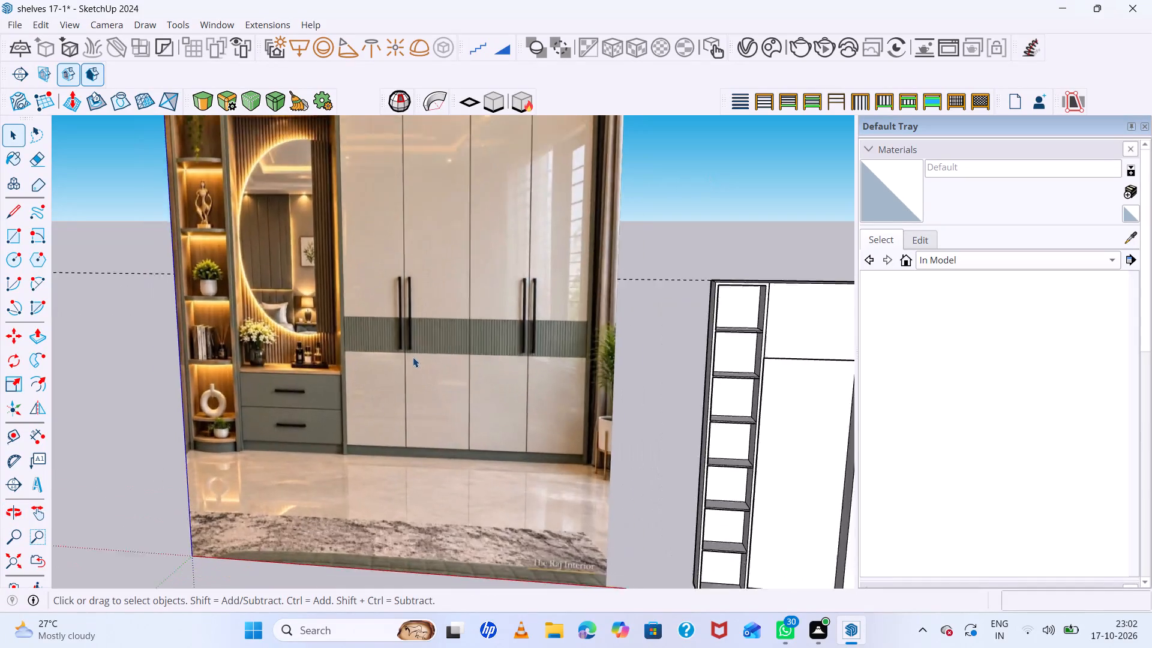
# Delete all guide lines from the model.
pyautogui.scroll(6, 566, 394)
pyautogui.moveTo(452, 397); pyautogui.dragTo(464, 483, button='middle')
pyautogui.middleClick(464, 487)
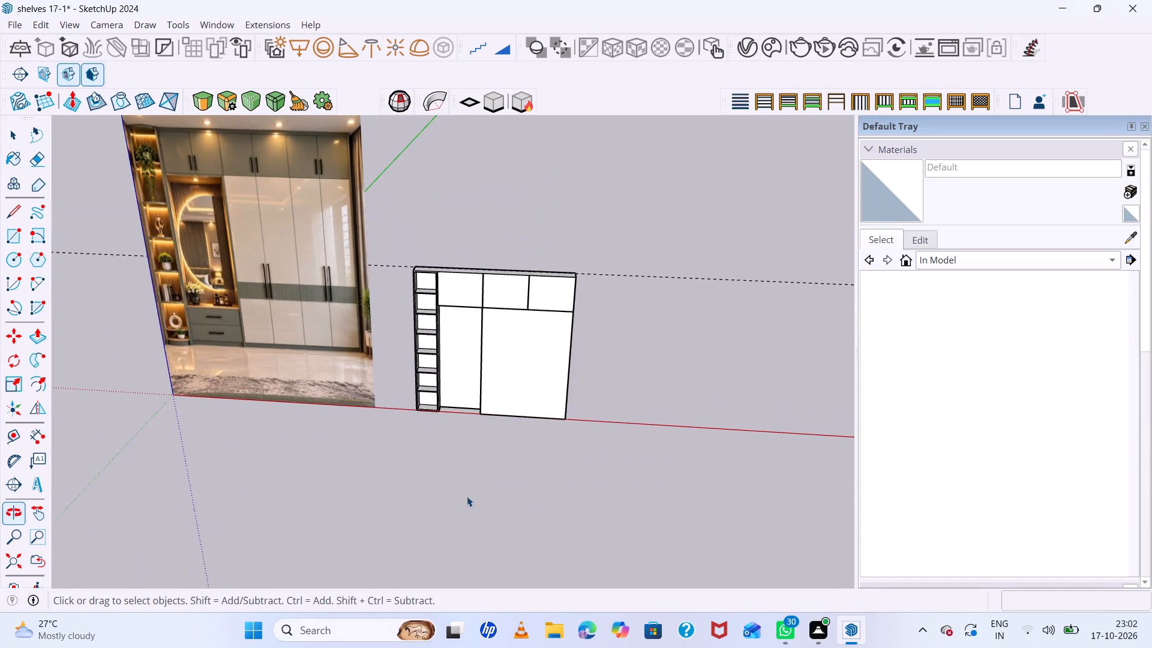
pyautogui.scroll(14, 461, 413)
pyautogui.scroll(-8, 553, 520)
pyautogui.click(652, 402)
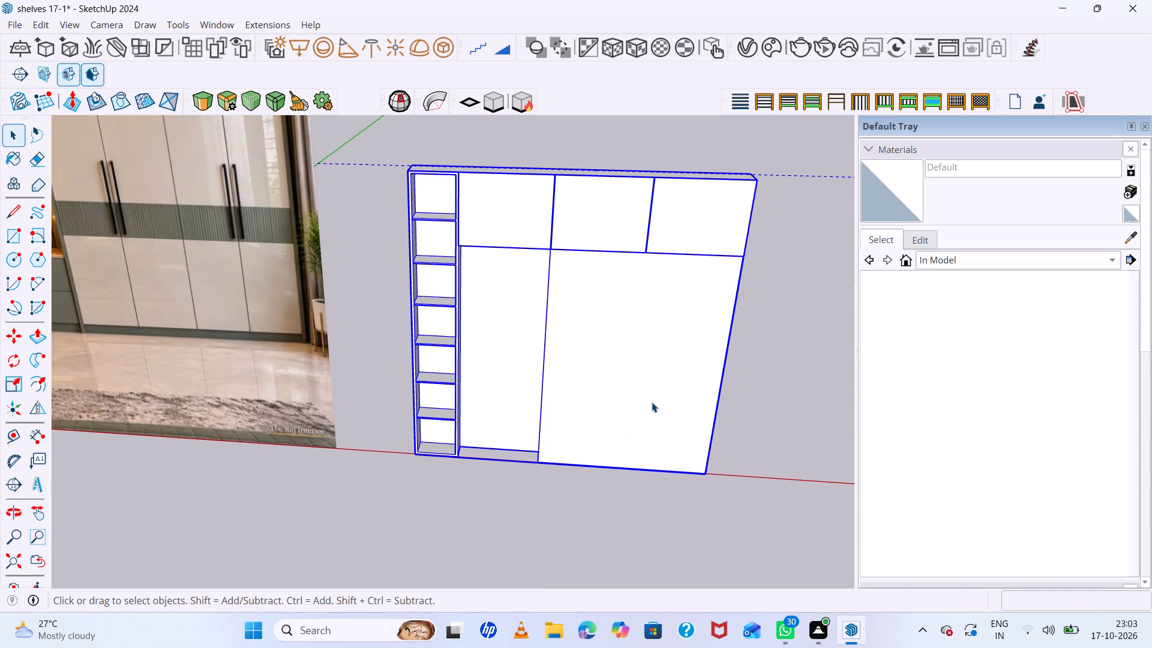
pyautogui.click(763, 342)
pyautogui.scroll(-7, 763, 342)
pyautogui.moveTo(451, 305); pyautogui.dragTo(476, 379, button='middle')
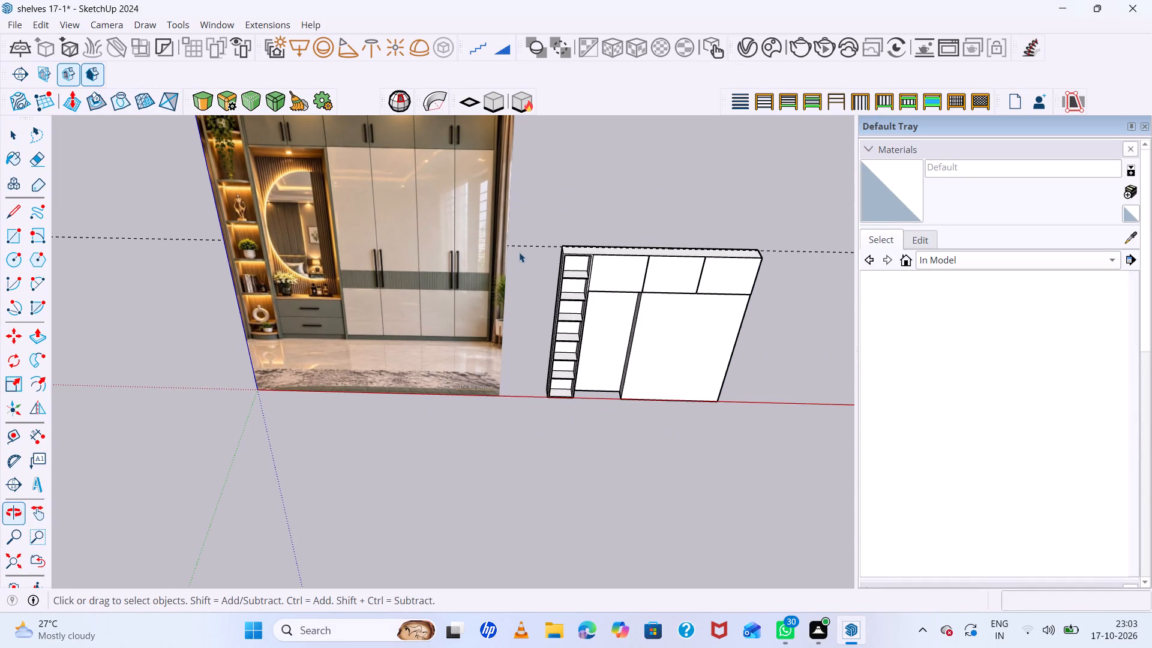
pyautogui.click(533, 244)
pyautogui.click(539, 248)
pyautogui.click(539, 248)
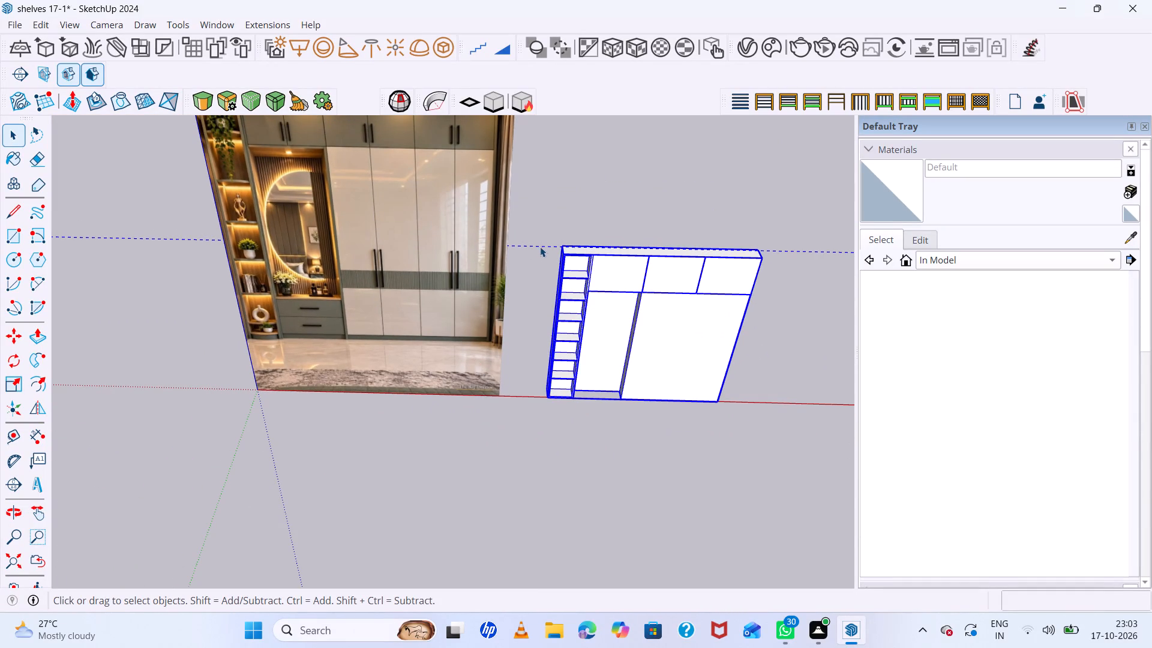
pyautogui.doubleClick(540, 247)
pyautogui.click(550, 246)
pyautogui.doubleClick(550, 246)
pyautogui.click(623, 209)
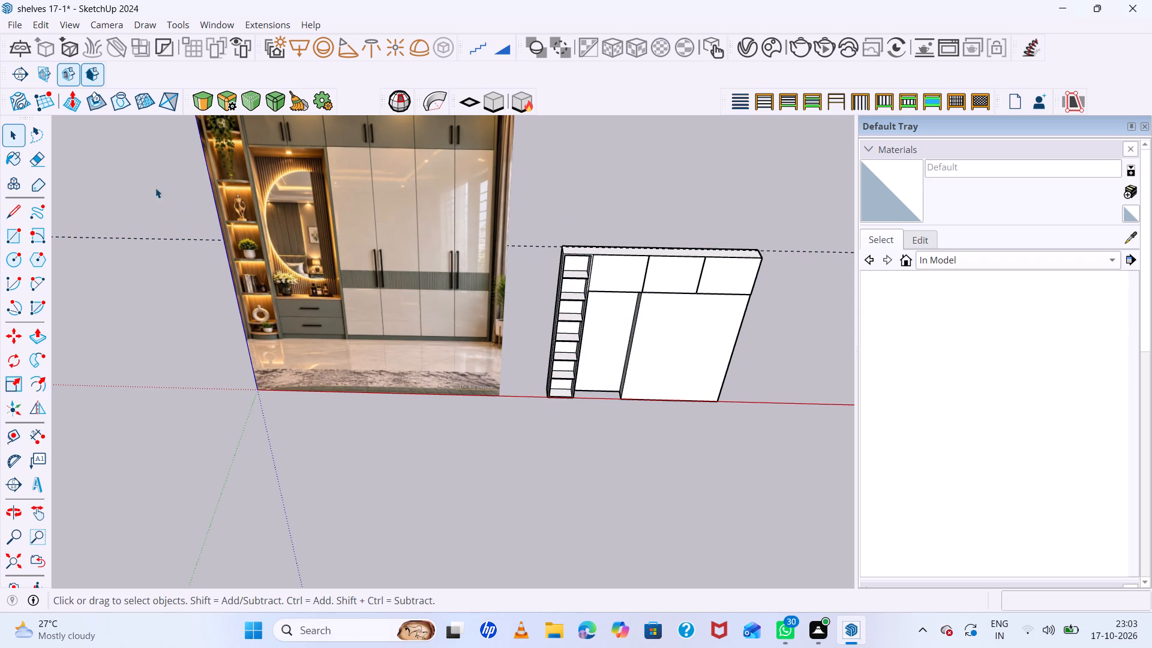
pyautogui.click(40, 25)
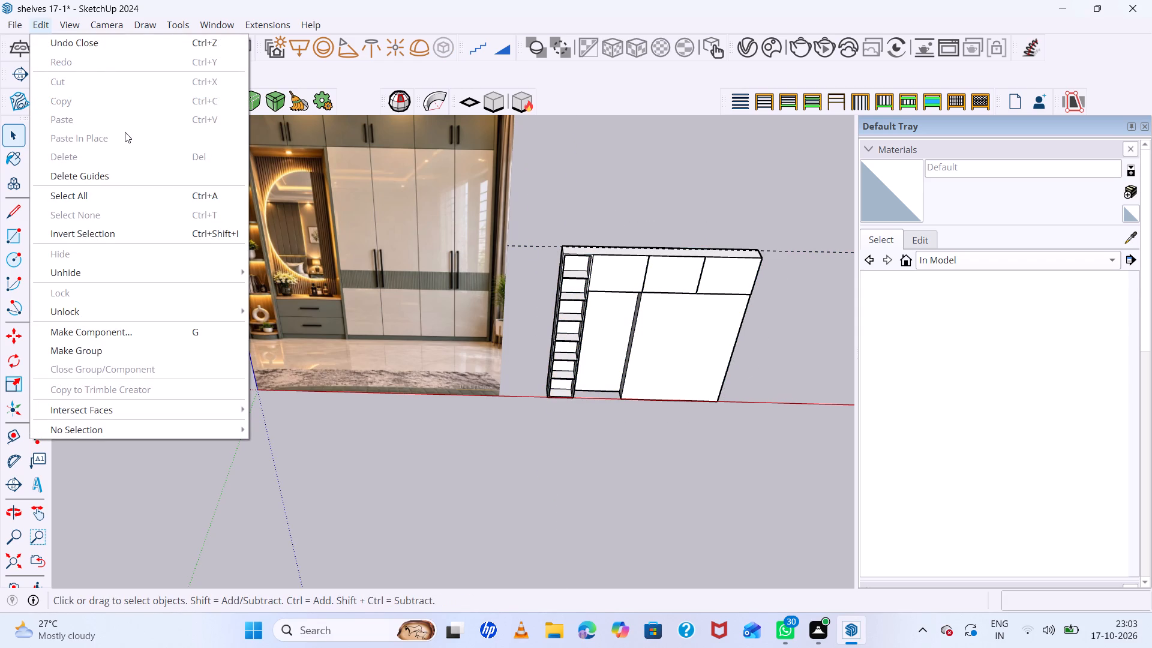
pyautogui.click(119, 170)
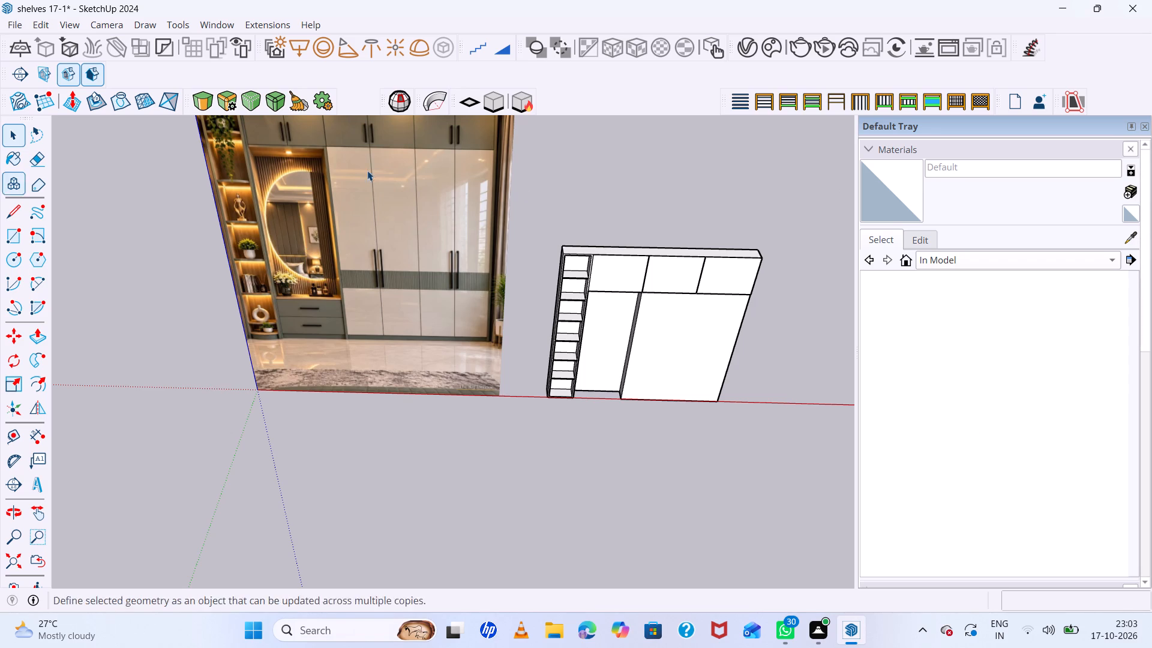
# Compare the wardrobe model with the reference image, examining the two drawers and the recessed plinth beneath the mirror up close.
pyautogui.scroll(-1, 670, 491)
pyautogui.scroll(5, 632, 346)
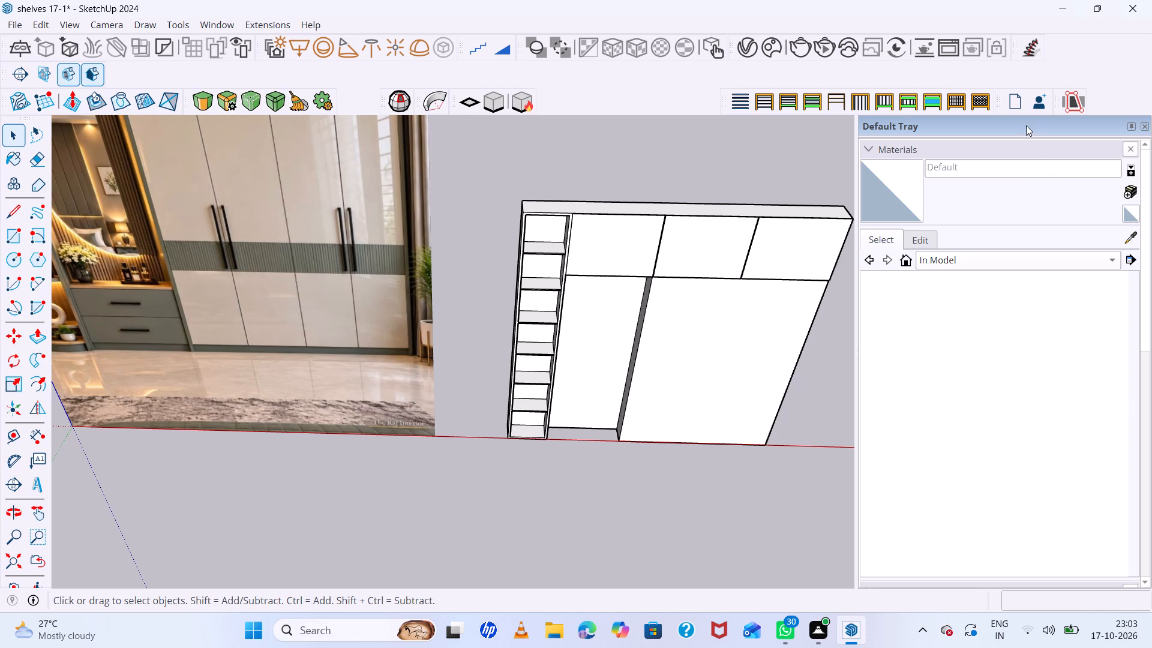
pyautogui.scroll(-10, 592, 370)
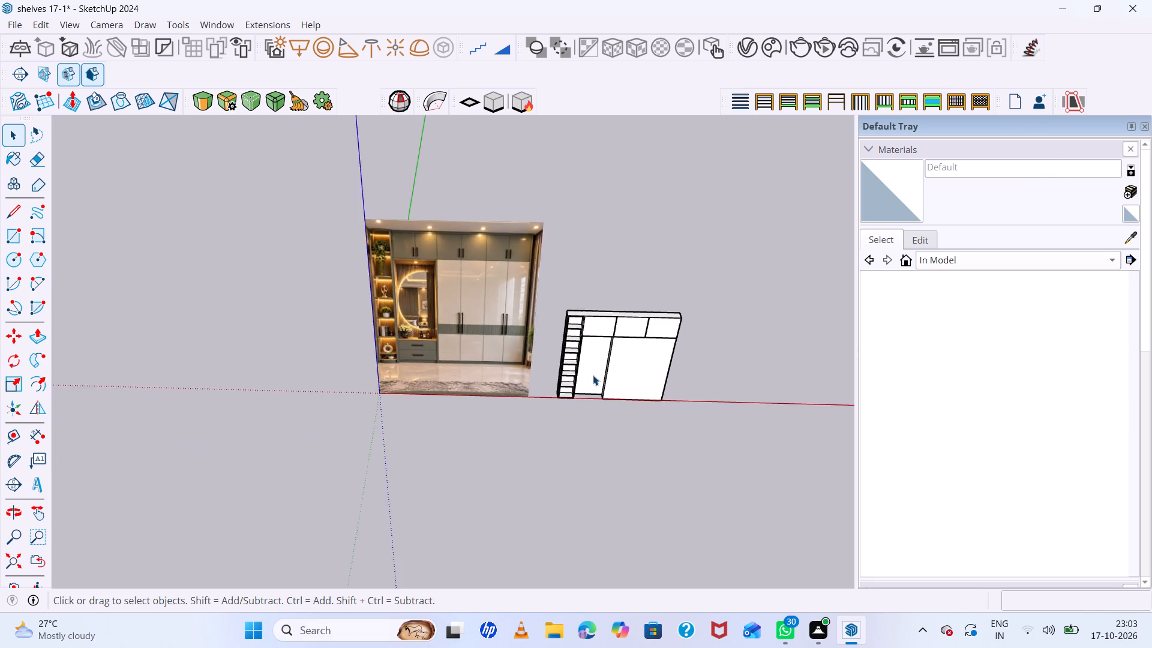
pyautogui.scroll(-2, 593, 375)
pyautogui.moveTo(665, 397); pyautogui.dragTo(688, 194, button='middle')
pyautogui.middleClick(688, 194)
pyautogui.scroll(7, 635, 358)
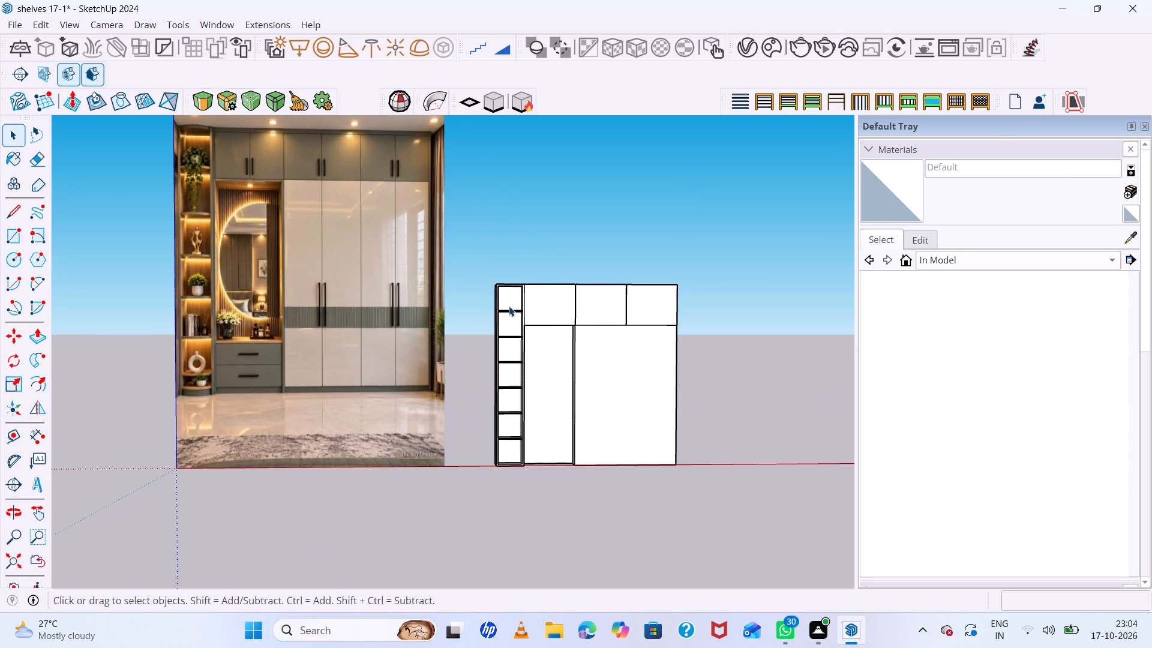
pyautogui.moveTo(504, 304); pyautogui.dragTo(565, 324, button='middle')
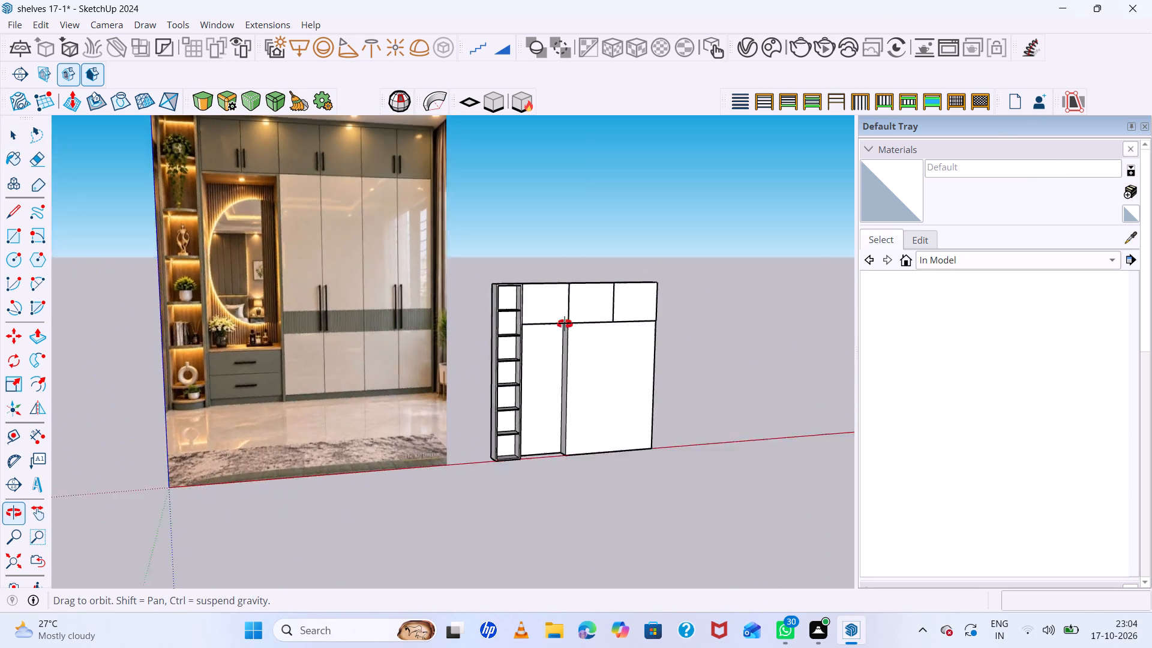
pyautogui.moveTo(565, 324); pyautogui.dragTo(329, 280, button='middle')
pyautogui.middleClick(329, 280)
pyautogui.scroll(-8, 326, 280)
pyautogui.moveTo(370, 293); pyautogui.dragTo(487, 358, button='middle')
pyautogui.scroll(1, 373, 295)
pyautogui.scroll(8, 317, 322)
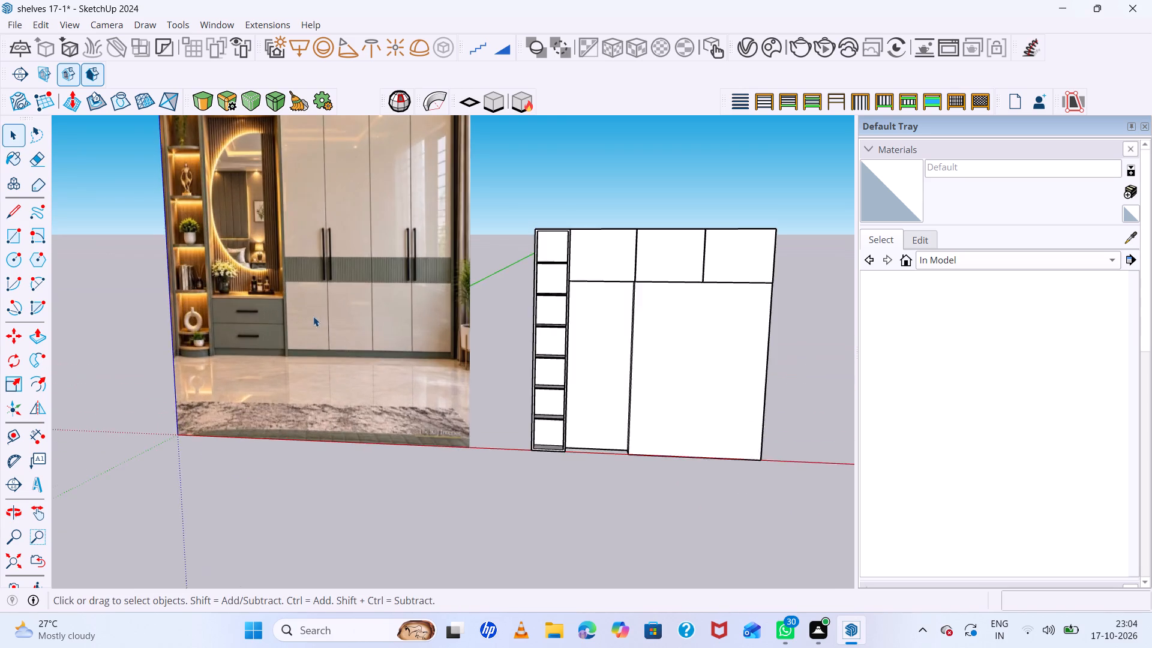
pyautogui.scroll(-6, 418, 337)
pyautogui.moveTo(547, 402); pyautogui.dragTo(575, 473, button='middle')
pyautogui.scroll(9, 350, 248)
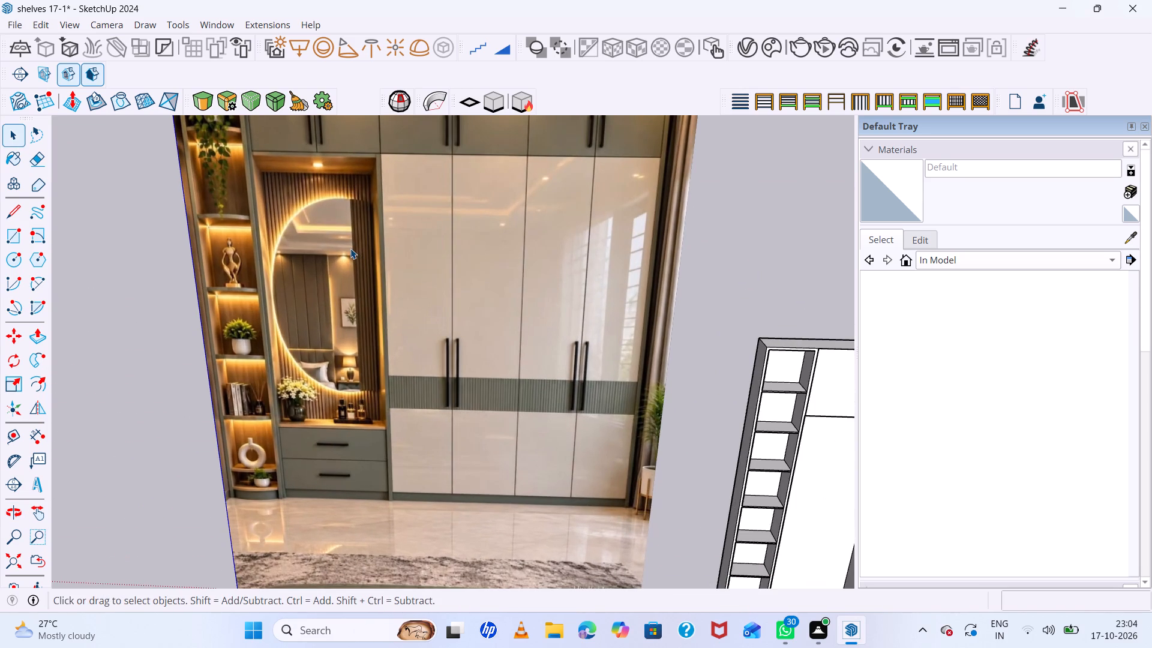
pyautogui.scroll(13, 319, 518)
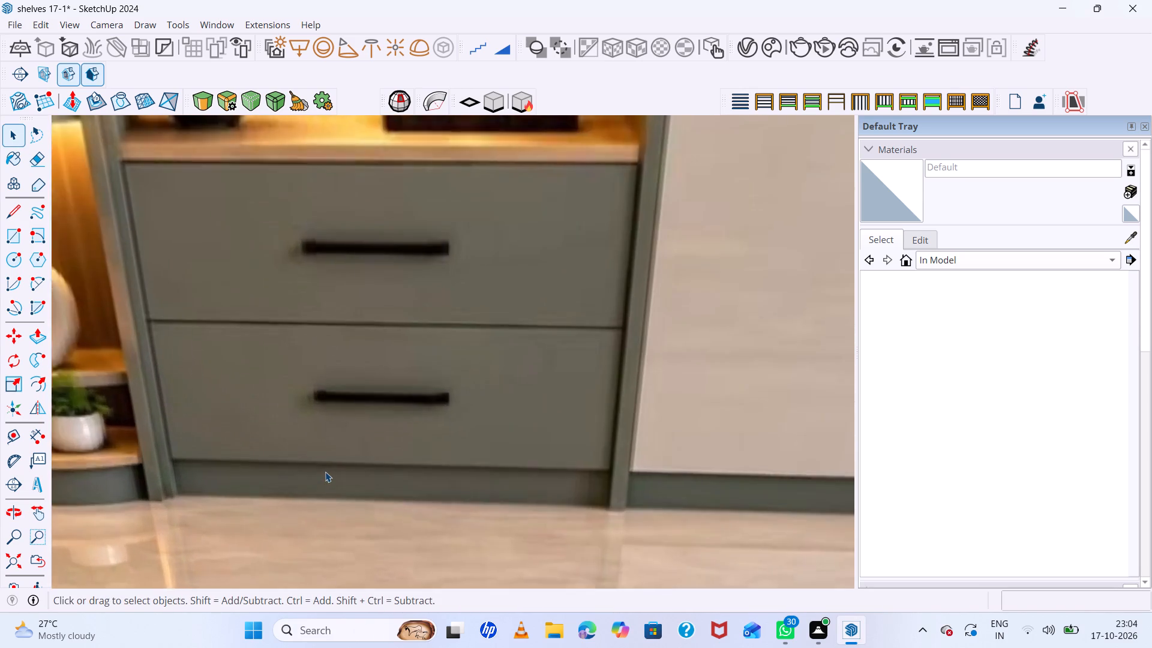
pyautogui.scroll(3, 325, 472)
pyautogui.scroll(-9, 325, 472)
pyautogui.scroll(-17, 309, 434)
pyautogui.scroll(-7, 304, 418)
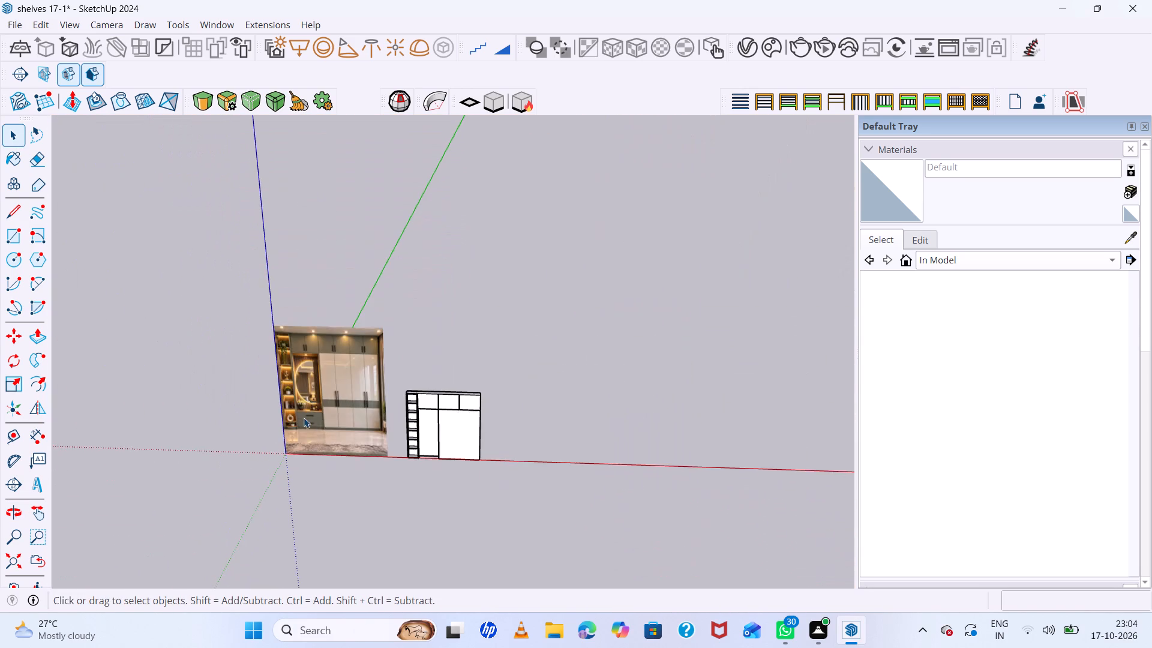
# Draw a rectangle across the open floor of the mirror niche, from its back corner to the opposite front corner.
pyautogui.scroll(6, 488, 449)
pyautogui.moveTo(397, 436); pyautogui.dragTo(431, 536, button='middle')
pyautogui.scroll(9, 392, 460)
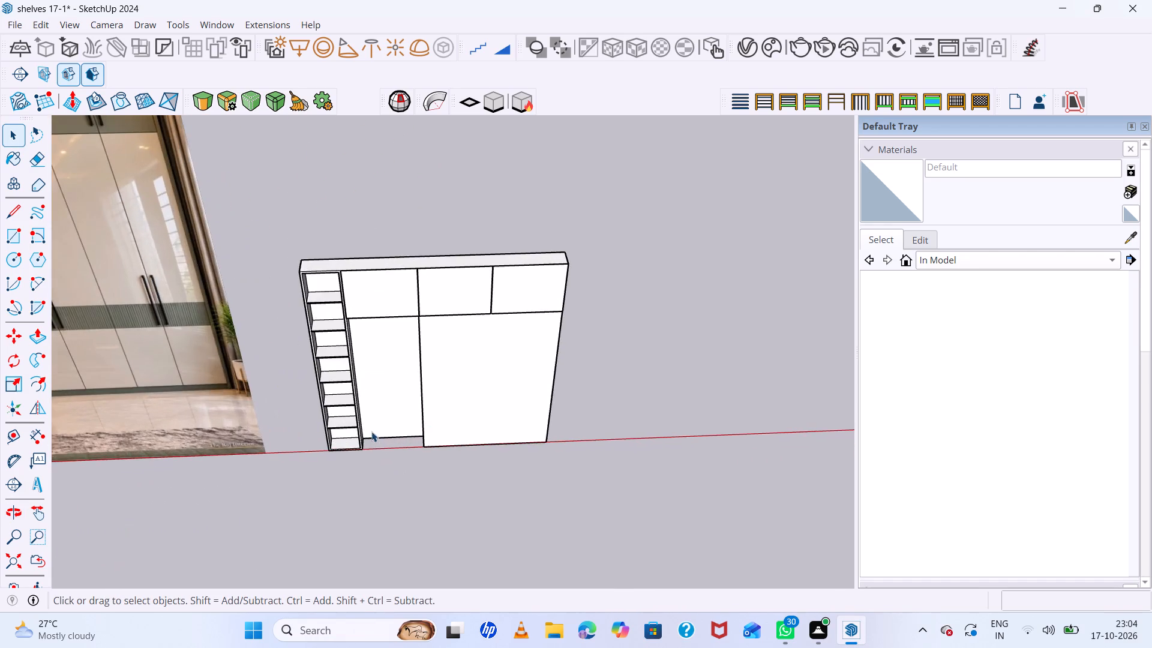
pyautogui.scroll(18, 371, 431)
pyautogui.moveTo(370, 466); pyautogui.dragTo(379, 501, button='middle')
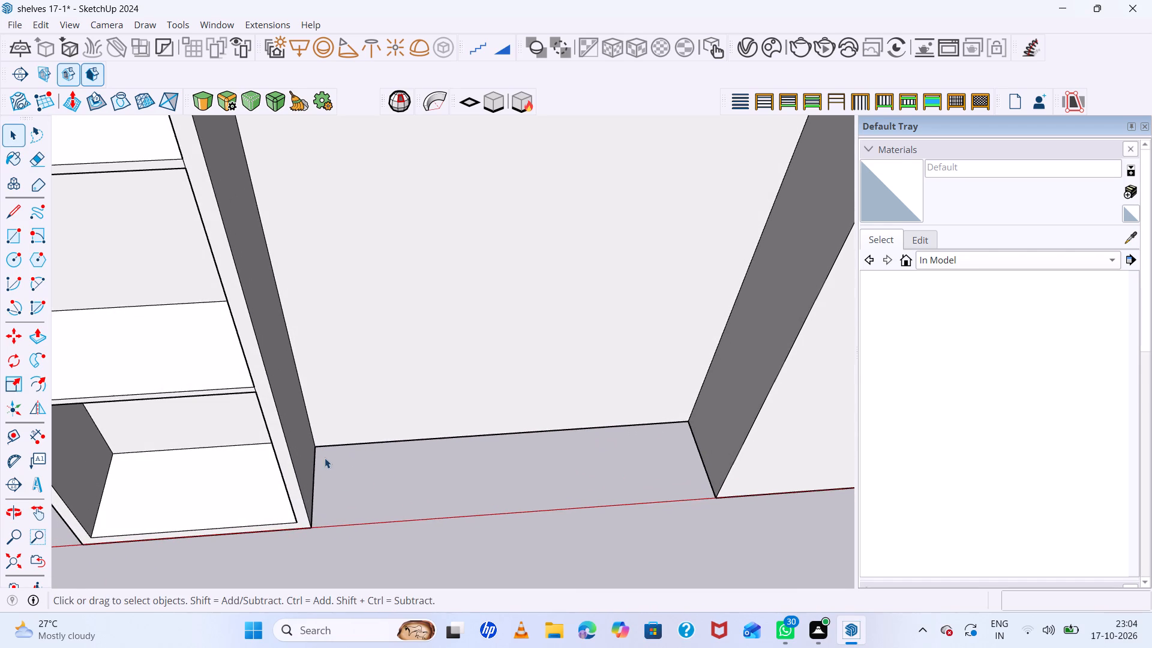
pyautogui.press('r')
pyautogui.click(316, 446)
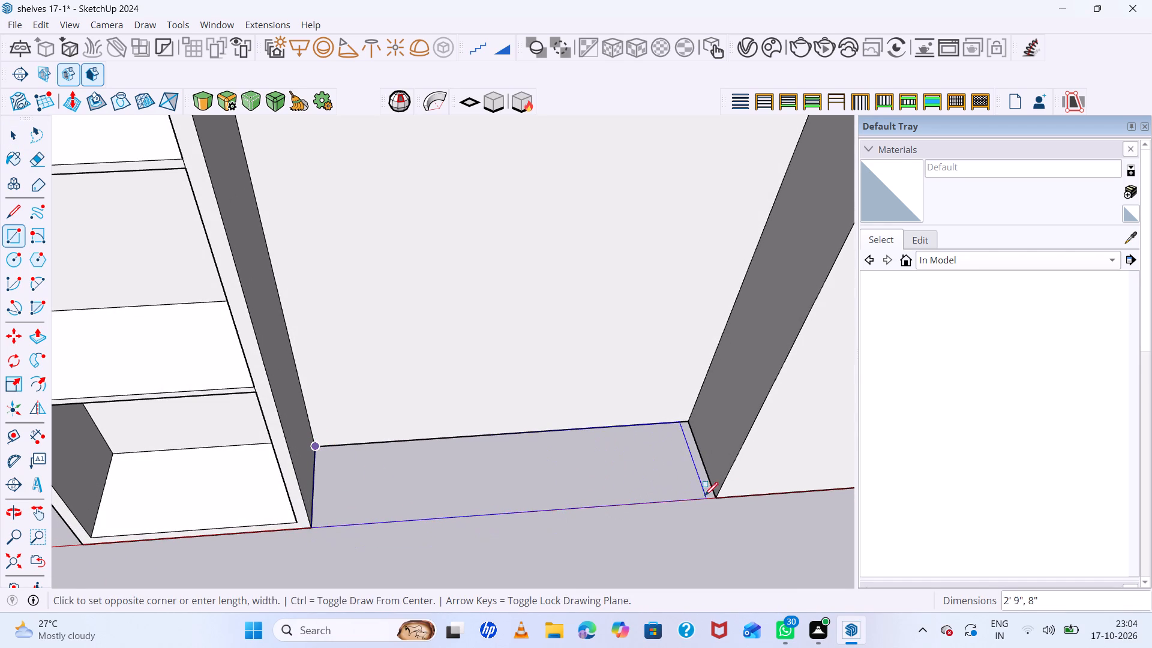
pyautogui.click(713, 497)
# Push/Pull the niche floor rectangle up 3 inches to form the plinth.
pyautogui.scroll(-7, 473, 425)
pyautogui.moveTo(542, 449); pyautogui.dragTo(560, 433, button='middle')
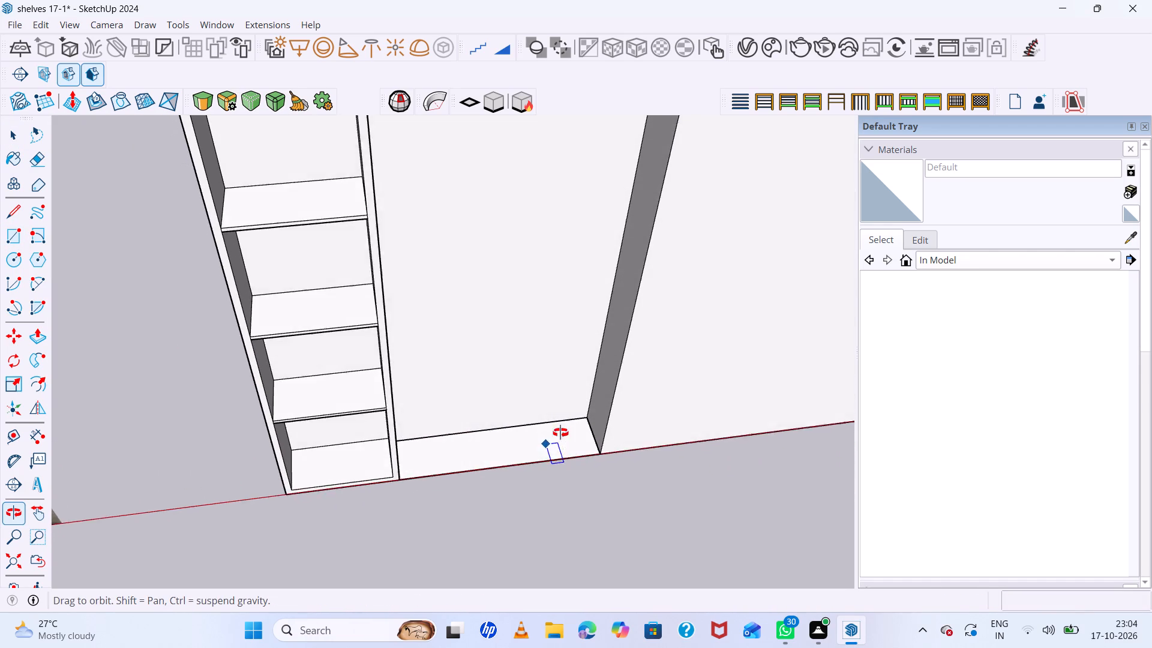
pyautogui.moveTo(560, 433); pyautogui.dragTo(559, 432, button='middle')
pyautogui.middleClick(559, 430)
pyautogui.moveTo(553, 426); pyautogui.dragTo(540, 417, button='middle')
pyautogui.press('space')
pyautogui.click(567, 448)
pyautogui.press('p')
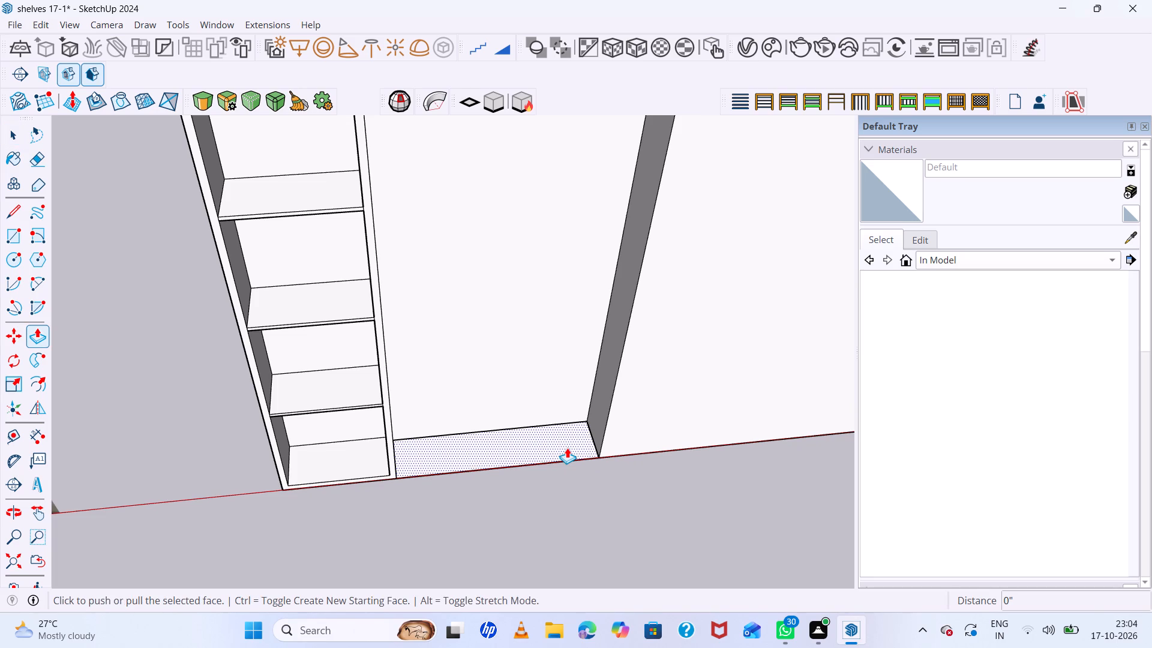
pyautogui.click(567, 448)
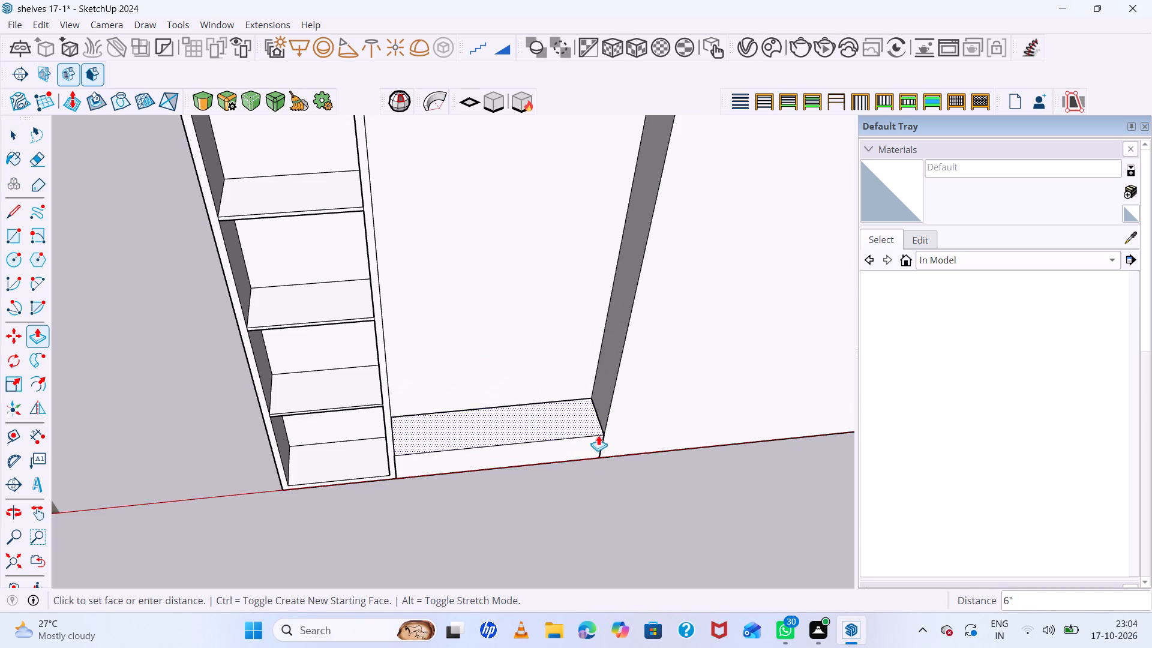
pyautogui.press('3')
pyautogui.press('Return')
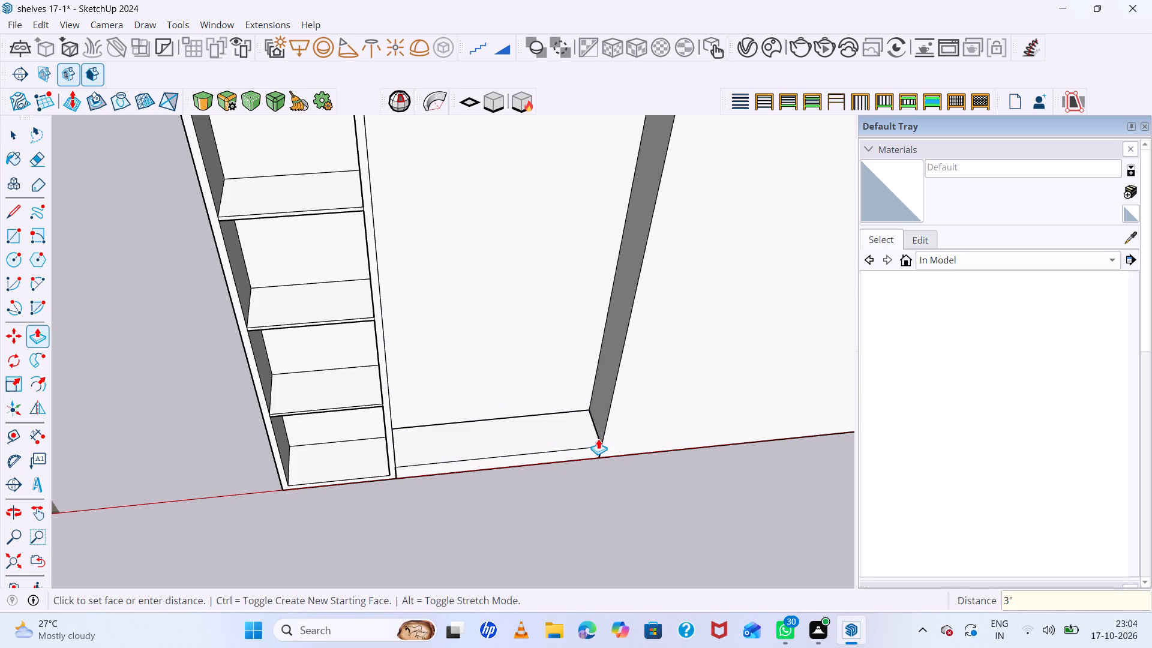
# Extrude two separate 7 inch high drawer blocks above the plinth, each starting from a new face.
pyautogui.click(583, 440)
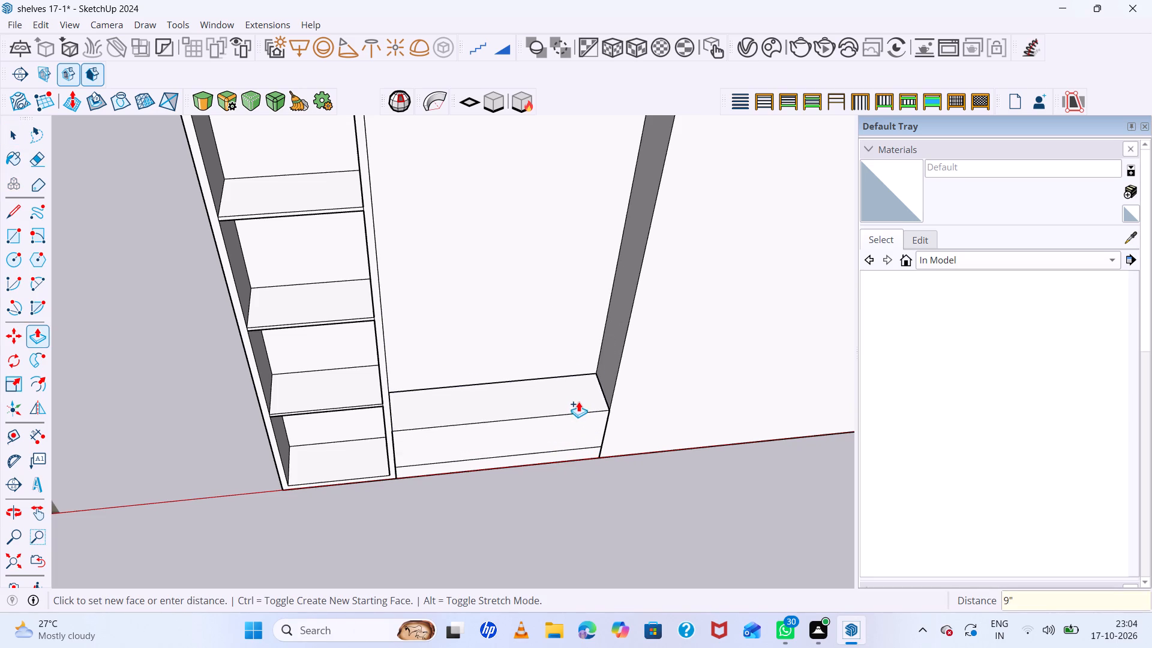
pyautogui.press('7')
pyautogui.press('Return')
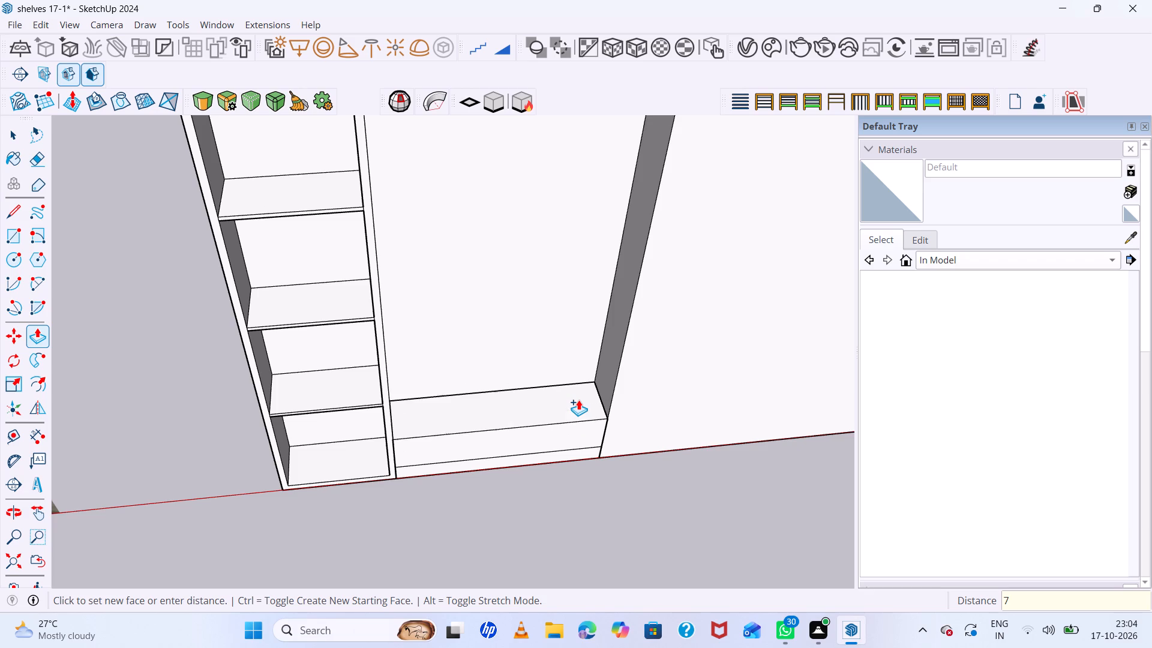
pyautogui.click(586, 415)
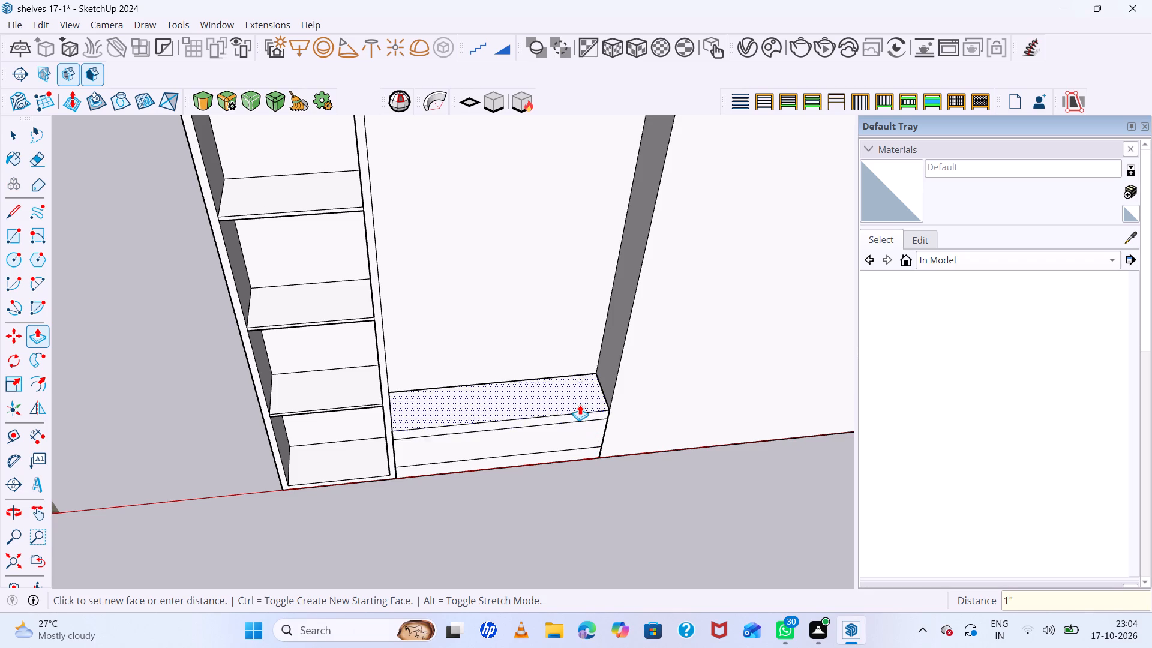
pyautogui.press('7')
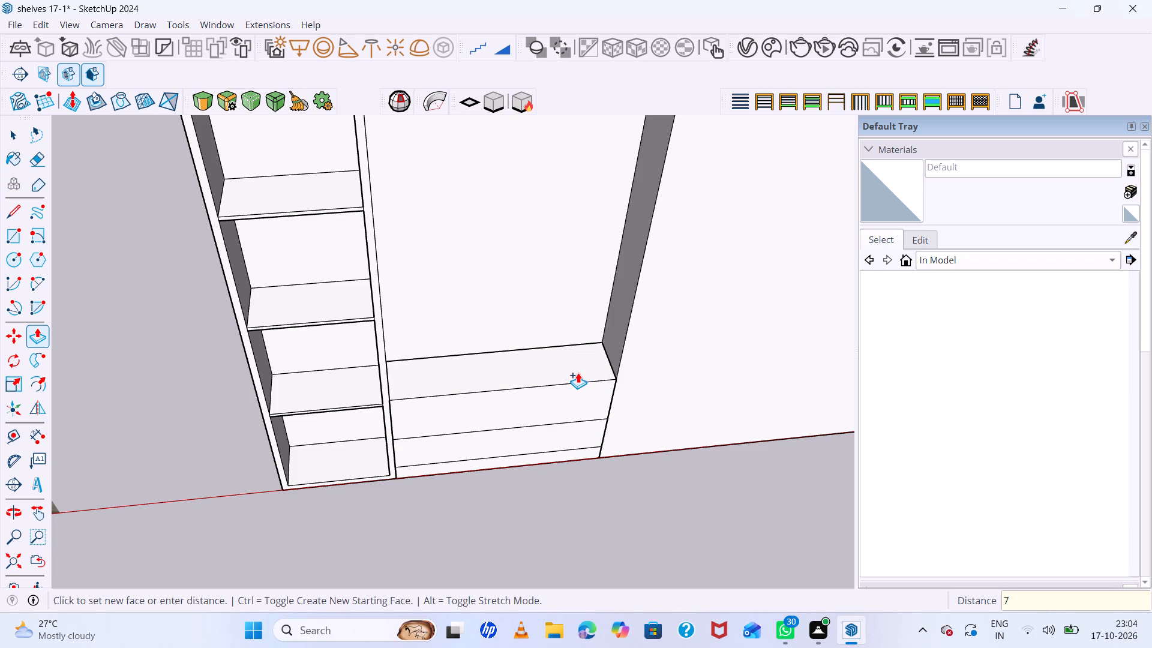
pyautogui.press('Return')
# Push the front face of the plinth below the drawers inward 2 inches.
pyautogui.scroll(-13, 497, 292)
pyautogui.moveTo(572, 373); pyautogui.dragTo(538, 187, button='middle')
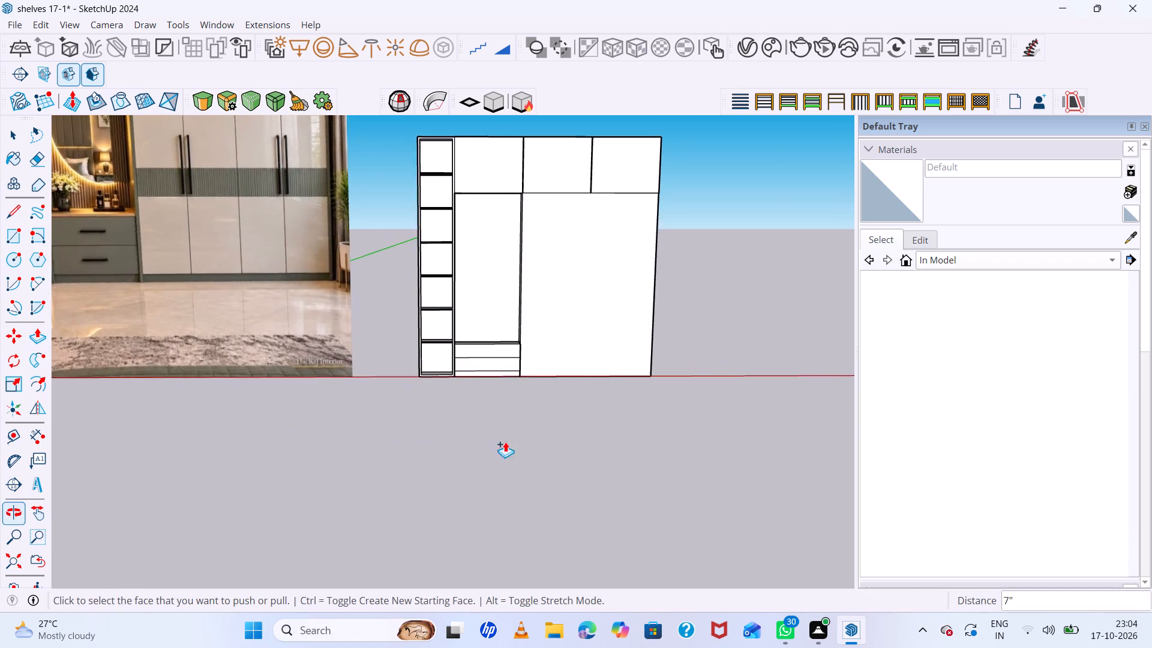
pyautogui.scroll(8, 496, 467)
pyautogui.scroll(8, 489, 268)
pyautogui.moveTo(460, 282); pyautogui.dragTo(716, 356, button='middle')
pyautogui.press('space')
pyautogui.scroll(3, 442, 313)
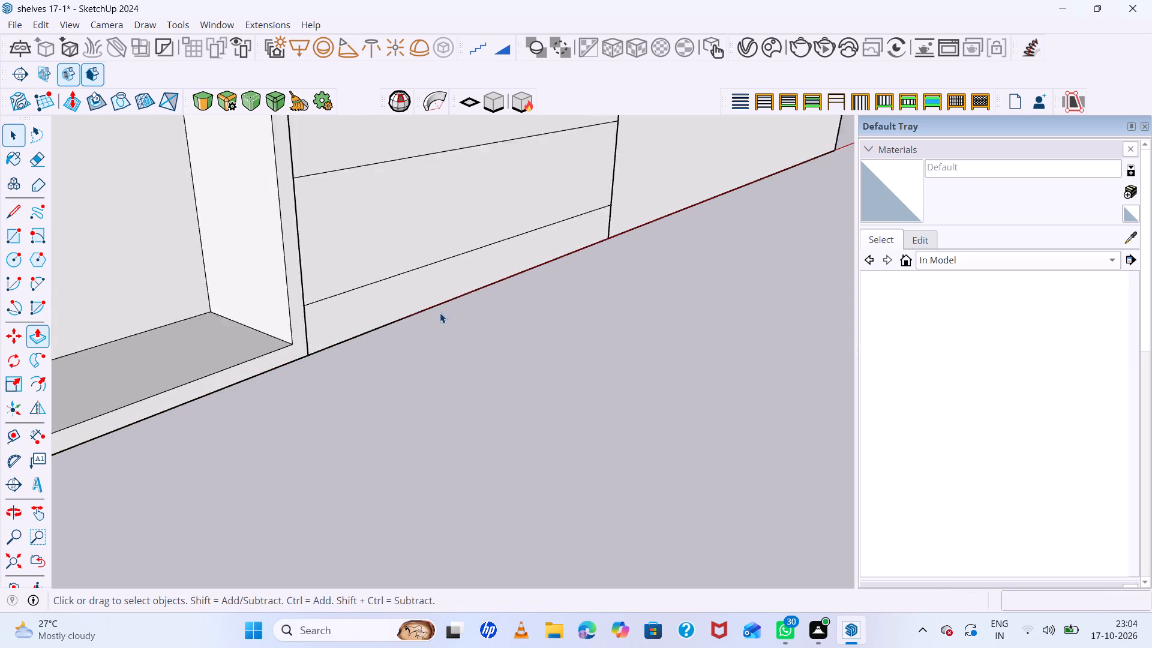
pyautogui.scroll(3, 440, 313)
pyautogui.click(390, 305)
pyautogui.press('p')
pyautogui.click(390, 304)
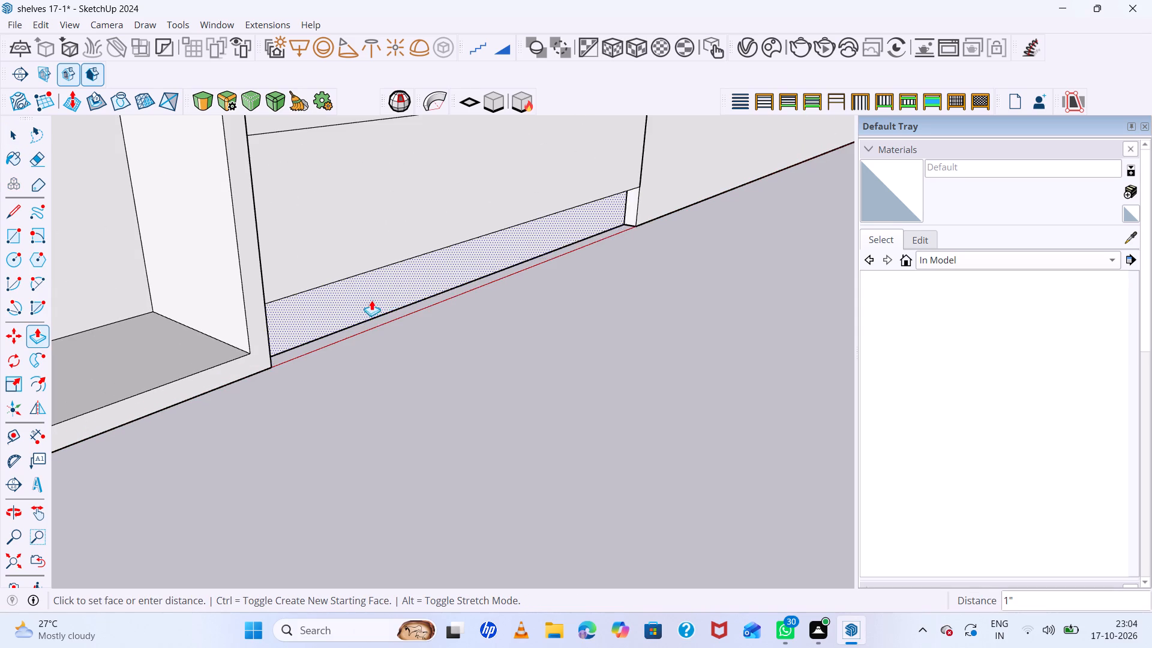
pyautogui.press('2')
pyautogui.press('Return')
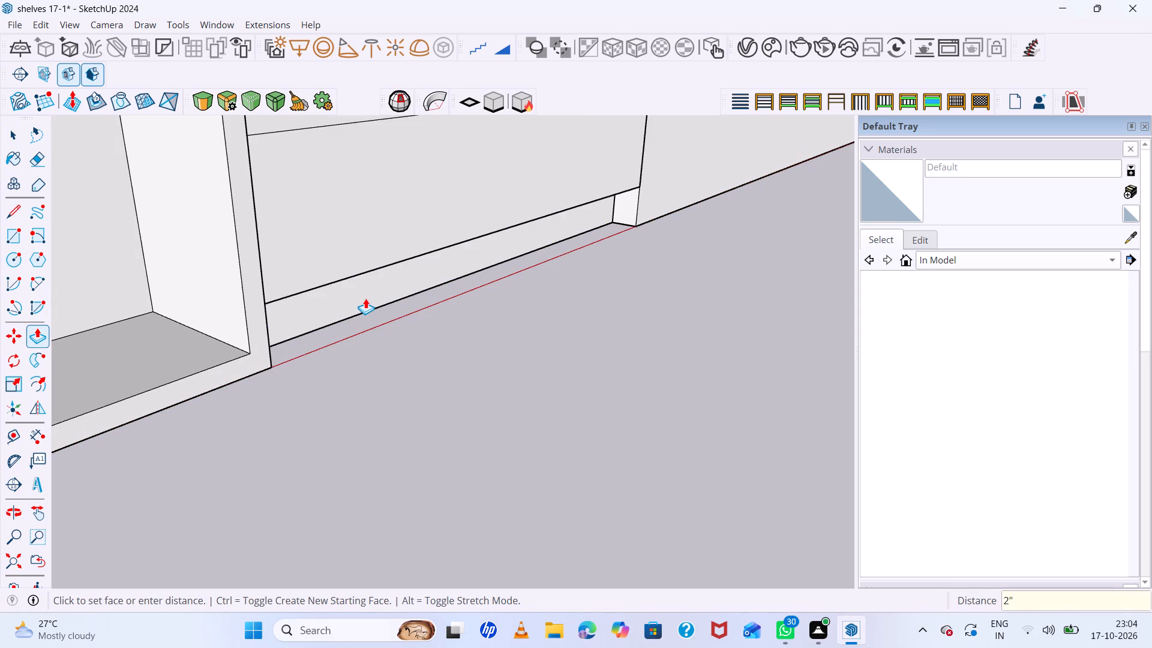
# Examine the drawer unit and mirror niche of the model against the reference image.
pyautogui.scroll(-15, 480, 296)
pyautogui.moveTo(576, 293); pyautogui.dragTo(356, 379, button='middle')
pyautogui.middleClick(356, 380)
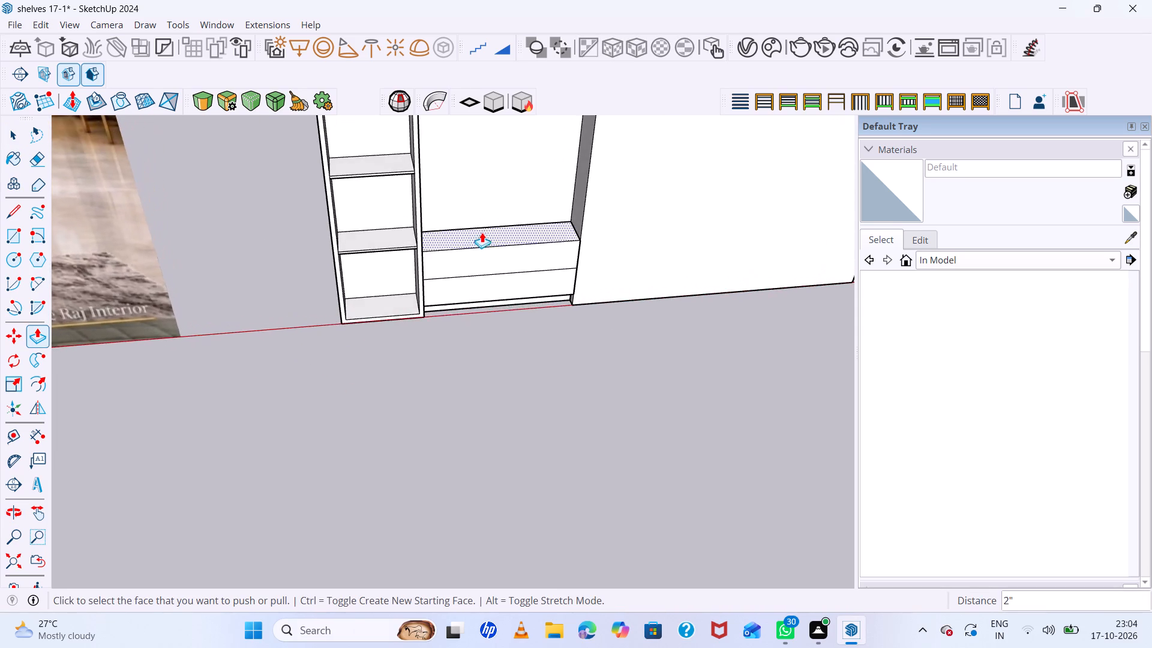
pyautogui.scroll(14, 483, 228)
pyautogui.moveTo(503, 283); pyautogui.dragTo(556, 162, button='middle')
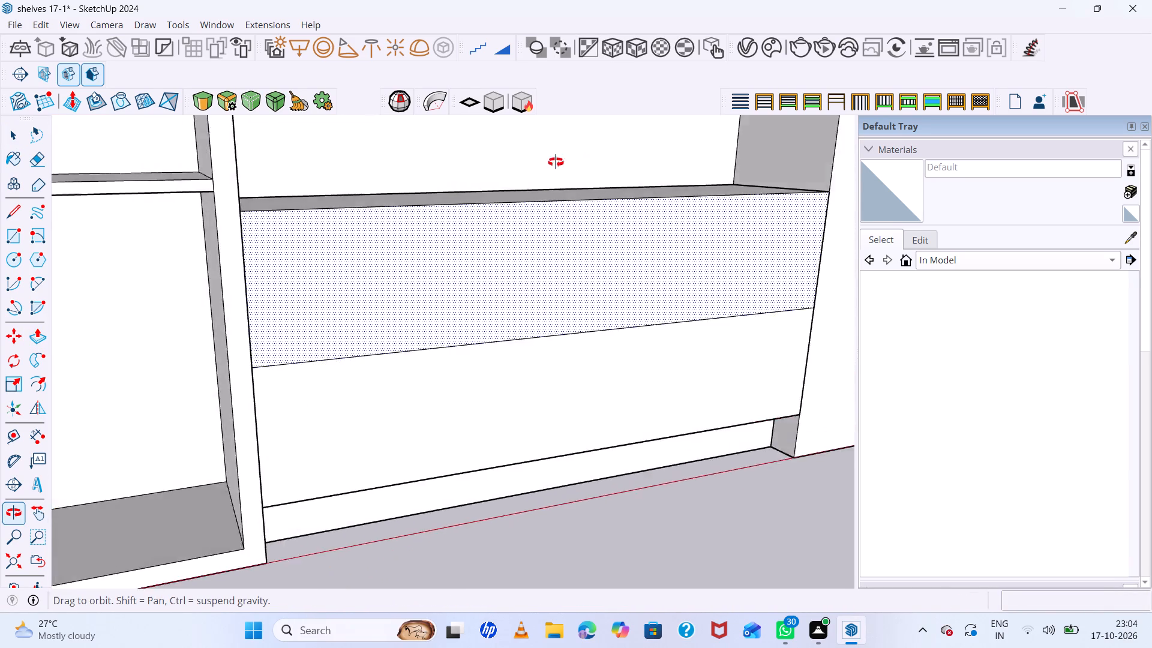
pyautogui.moveTo(556, 162); pyautogui.dragTo(507, 170, button='middle')
pyautogui.middleClick(503, 170)
pyautogui.press('space')
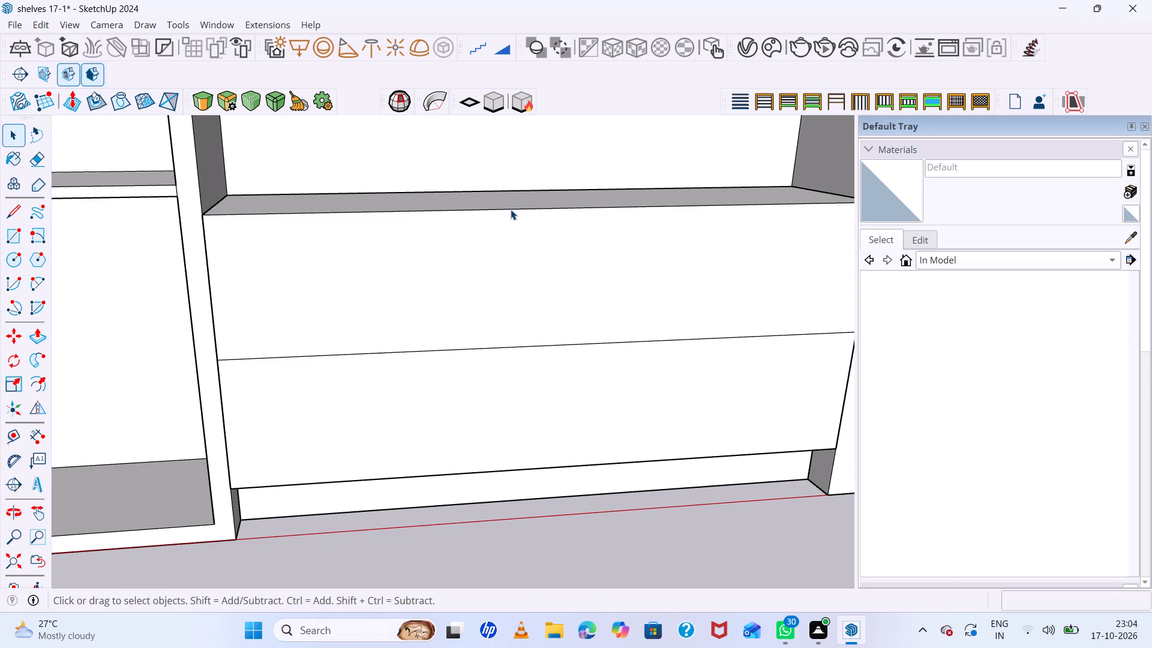
pyautogui.scroll(-15, 511, 209)
pyautogui.moveTo(511, 209); pyautogui.dragTo(511, 541, button='middle')
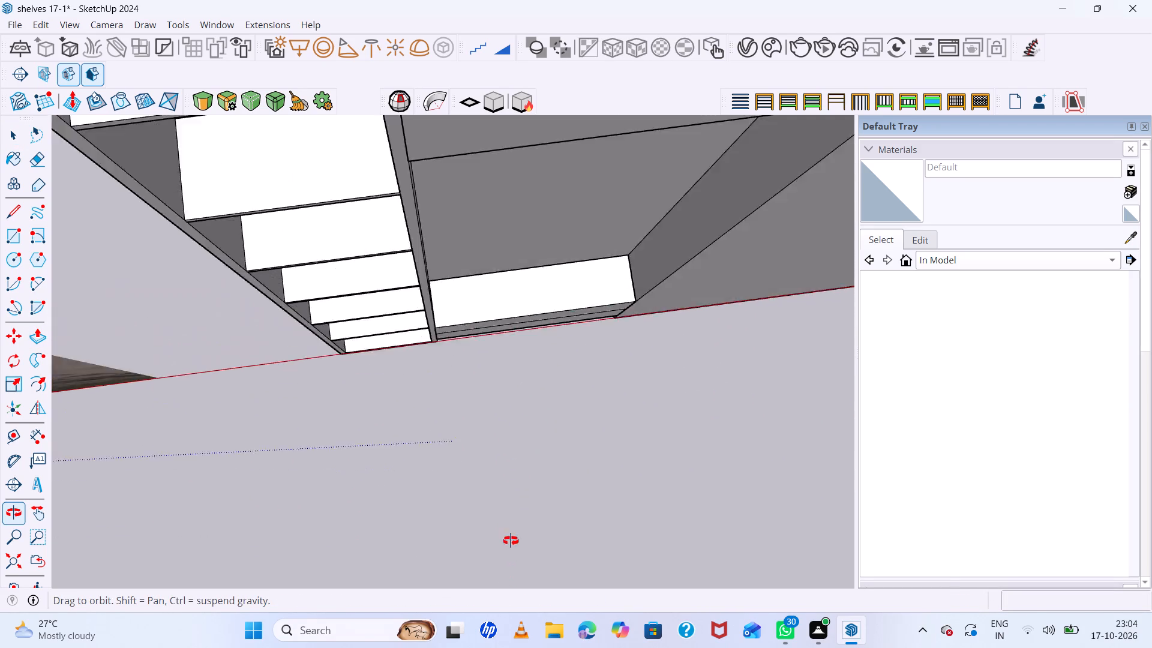
pyautogui.moveTo(511, 541); pyautogui.dragTo(512, 365, button='middle')
pyautogui.moveTo(509, 364); pyautogui.dragTo(302, 334, button='middle')
pyautogui.scroll(8, 535, 253)
pyautogui.scroll(-10, 538, 251)
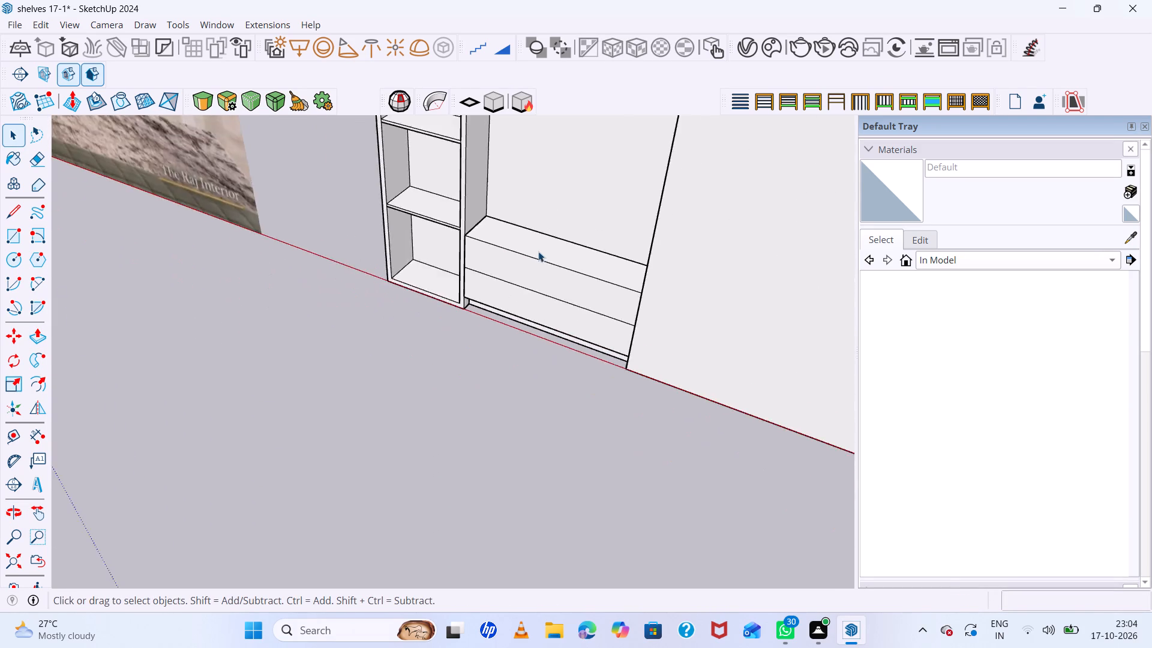
pyautogui.scroll(-20, 538, 251)
pyautogui.scroll(-3, 538, 251)
pyautogui.moveTo(539, 264); pyautogui.dragTo(671, 270, button='middle')
pyautogui.scroll(8, 409, 200)
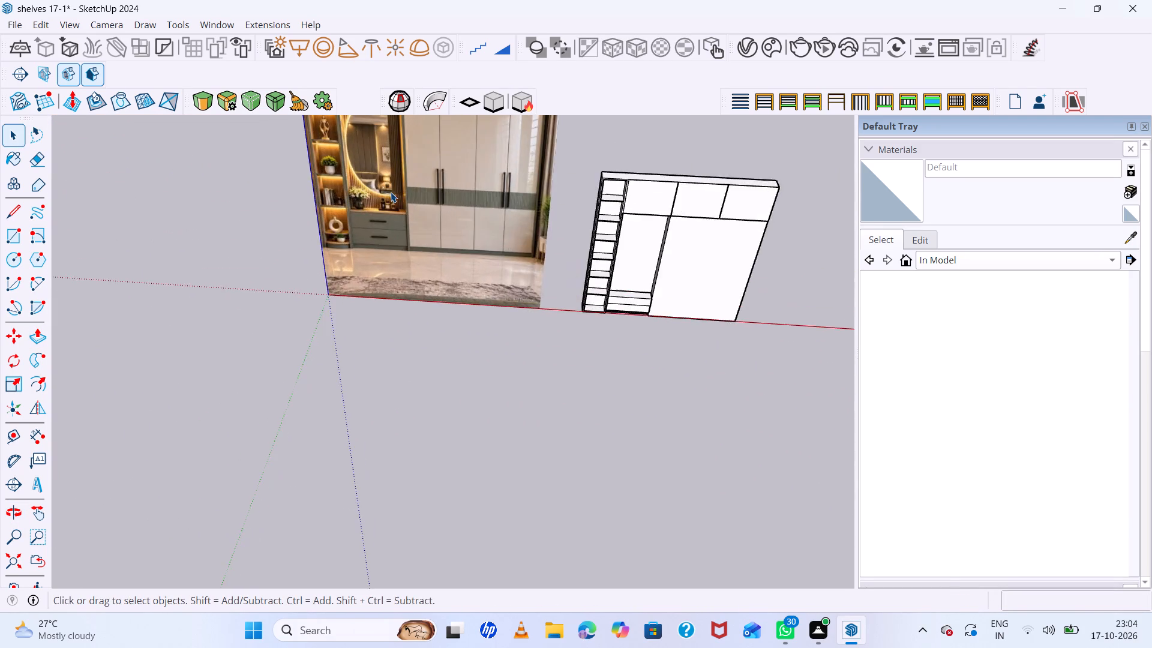
pyautogui.scroll(9, 389, 191)
pyautogui.scroll(-3, 389, 191)
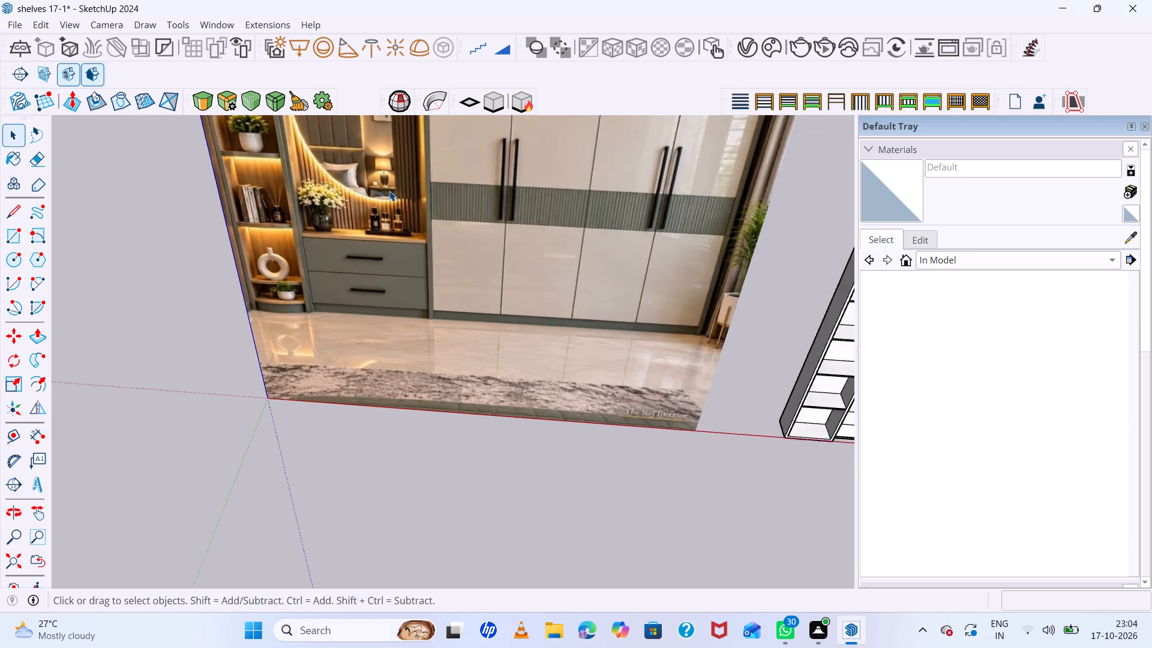
pyautogui.scroll(-14, 389, 191)
pyautogui.scroll(7, 614, 194)
pyautogui.moveTo(564, 215); pyautogui.dragTo(581, 184, button='middle')
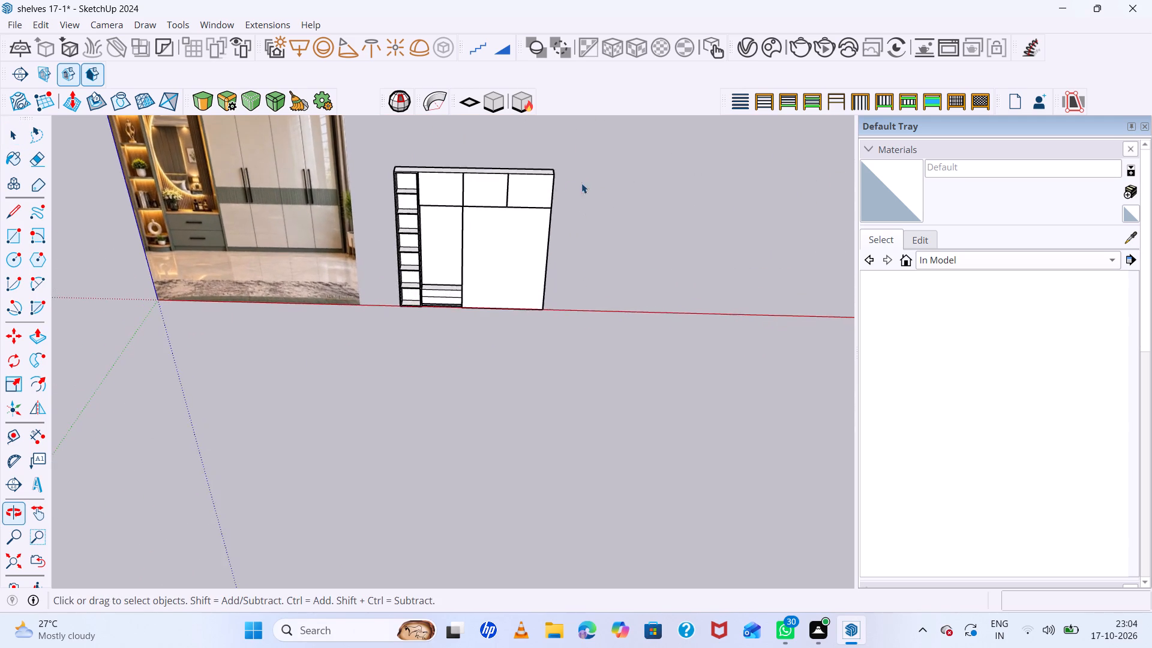
pyautogui.scroll(-8, 425, 233)
pyautogui.scroll(7, 268, 148)
pyautogui.scroll(7, 353, 181)
pyautogui.moveTo(350, 188); pyautogui.dragTo(462, 167, button='middle')
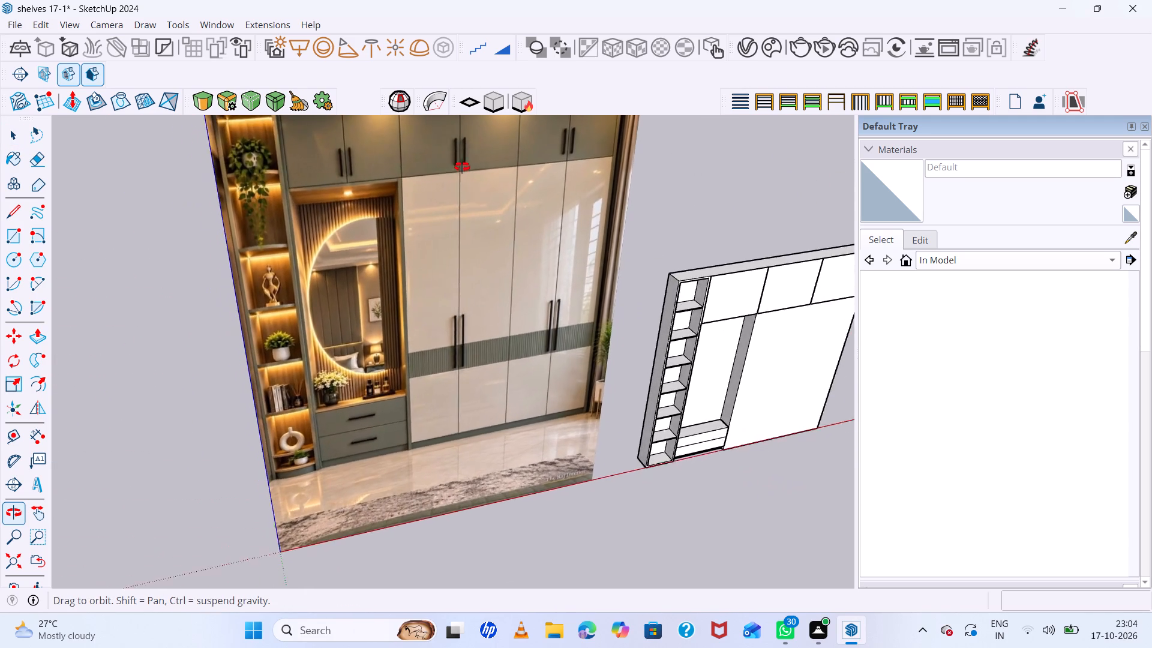
pyautogui.moveTo(462, 167); pyautogui.dragTo(346, 164, button='middle')
pyautogui.scroll(-8, 331, 163)
pyautogui.scroll(2, 335, 198)
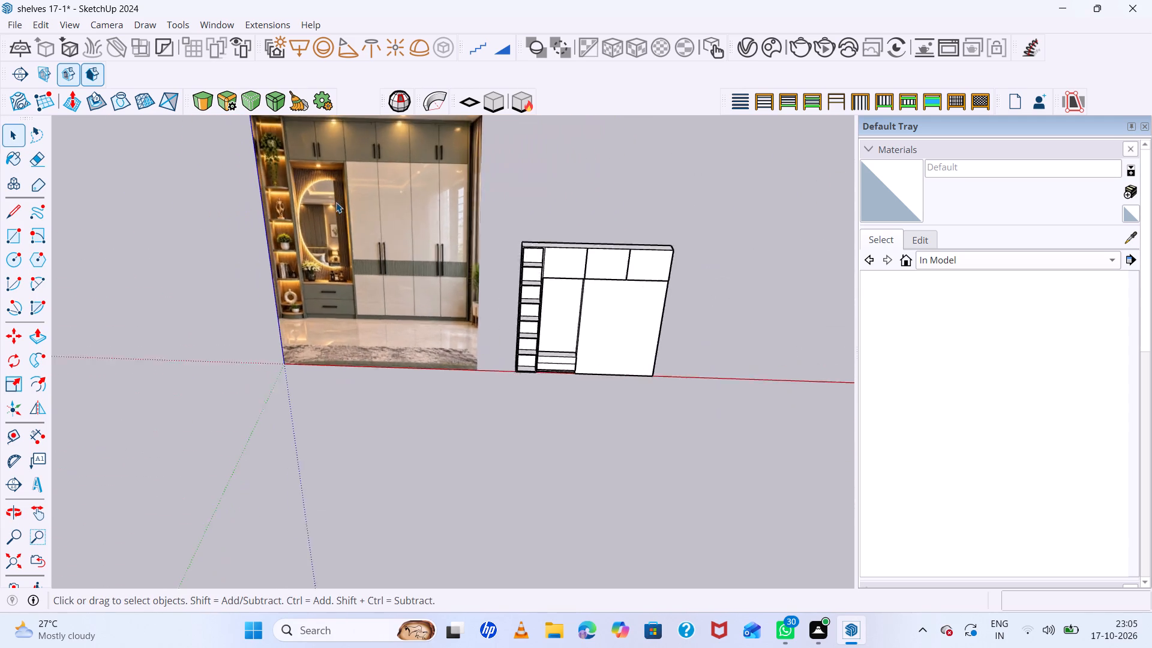
pyautogui.scroll(5, 336, 202)
pyautogui.moveTo(633, 323); pyautogui.dragTo(578, 188, button='middle')
pyautogui.scroll(-14, 164, 176)
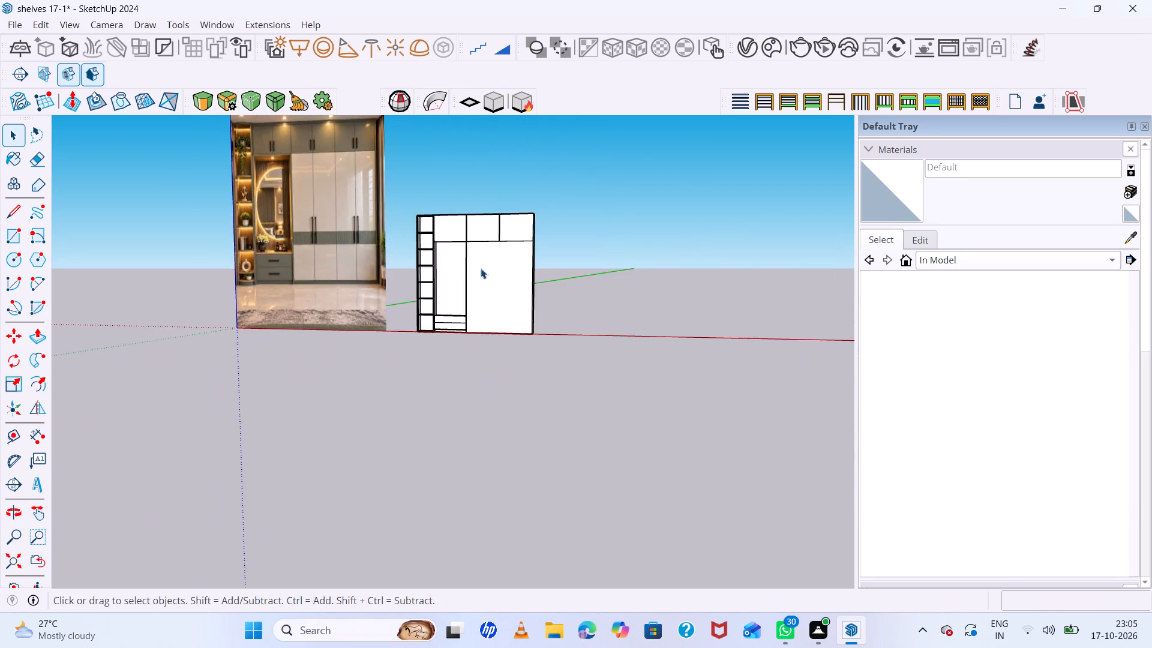
pyautogui.scroll(13, 511, 271)
pyautogui.moveTo(326, 233); pyautogui.dragTo(505, 287, button='middle')
pyautogui.middleClick(505, 287)
pyautogui.scroll(8, 316, 238)
pyautogui.scroll(-8, 312, 237)
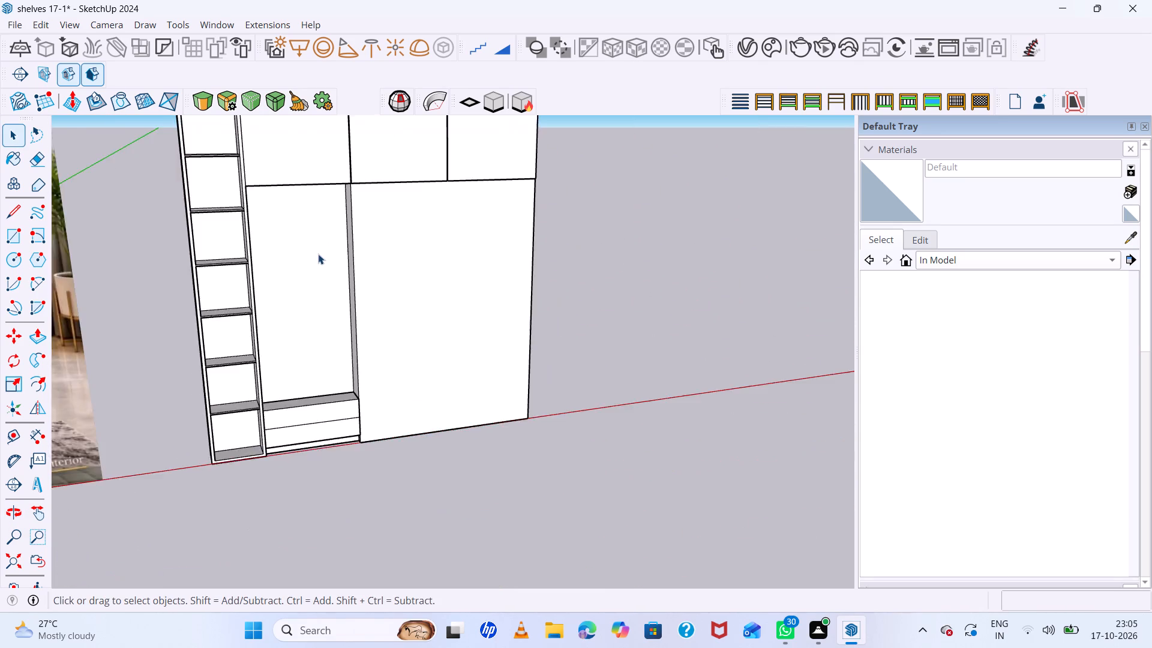
# Draw a 1 inch wide, 6' 4" high vertical rectangle on the niche's back panel, along the edge beside the open shelves.
pyautogui.scroll(-6, 318, 254)
pyautogui.moveTo(424, 247); pyautogui.dragTo(403, 183, button='middle')
pyautogui.scroll(13, 299, 231)
pyautogui.moveTo(403, 272); pyautogui.dragTo(349, 223, button='middle')
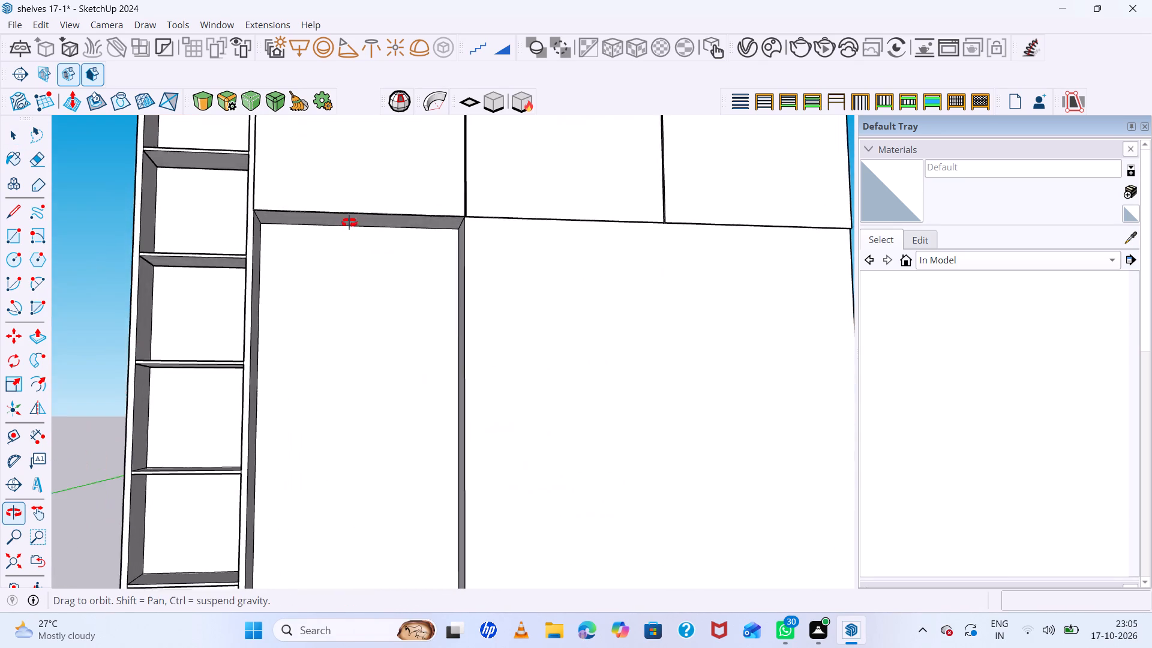
pyautogui.moveTo(349, 223); pyautogui.dragTo(308, 219, button='middle')
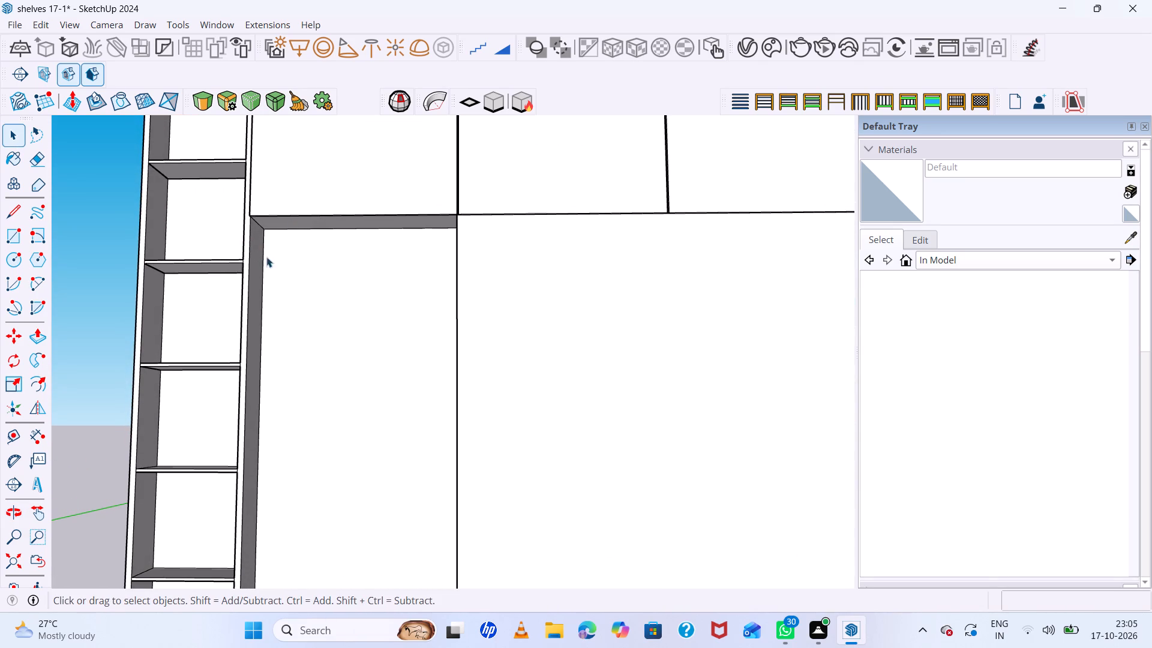
pyautogui.press('r')
pyautogui.click(266, 231)
pyautogui.scroll(-2, 325, 277)
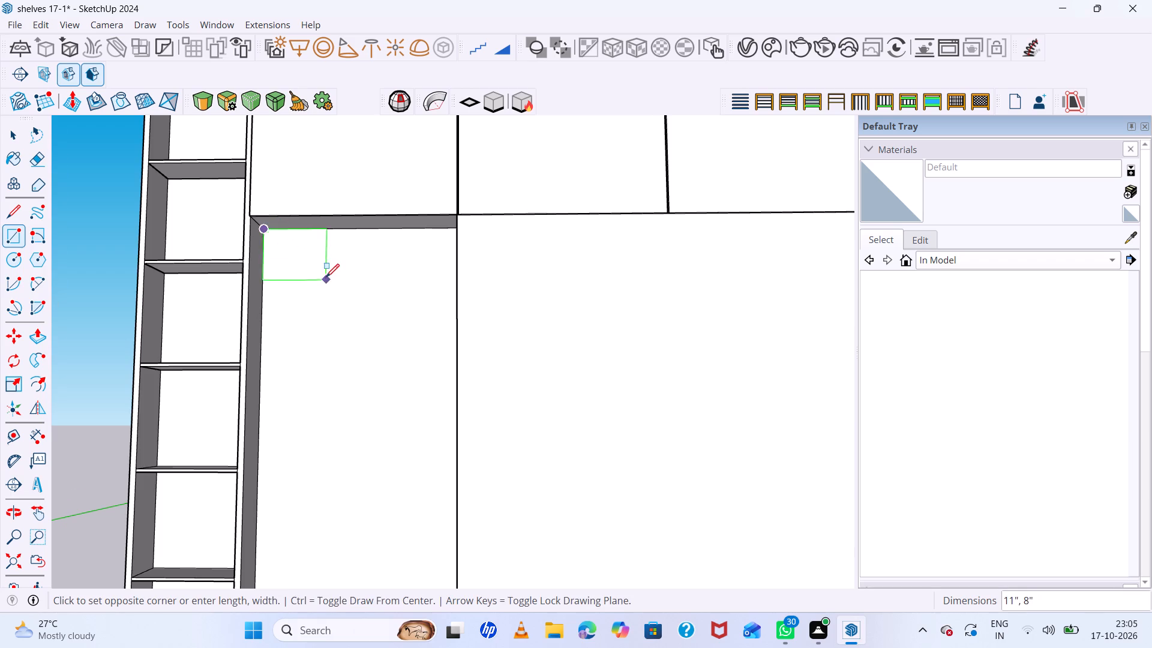
pyautogui.scroll(-11, 326, 277)
pyautogui.scroll(19, 313, 376)
pyautogui.scroll(6, 299, 417)
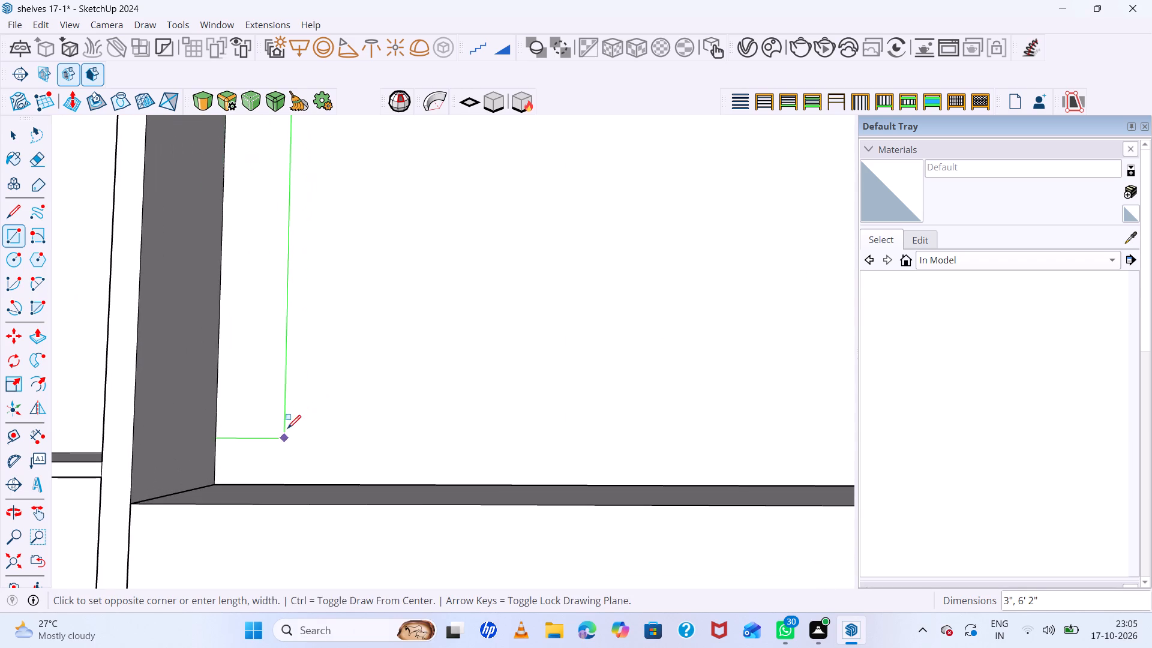
pyautogui.click(238, 474)
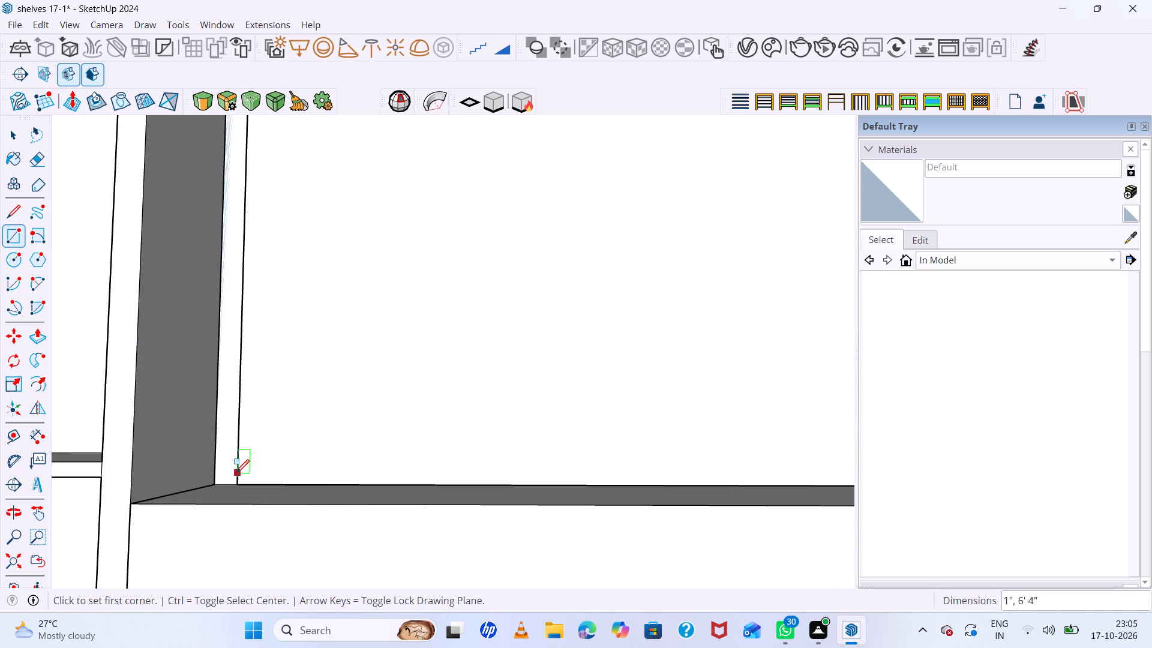
# Make the narrow vertical strip, with its face and edges, into a component.
pyautogui.press('space')
pyautogui.click(227, 442)
pyautogui.doubleClick(227, 442)
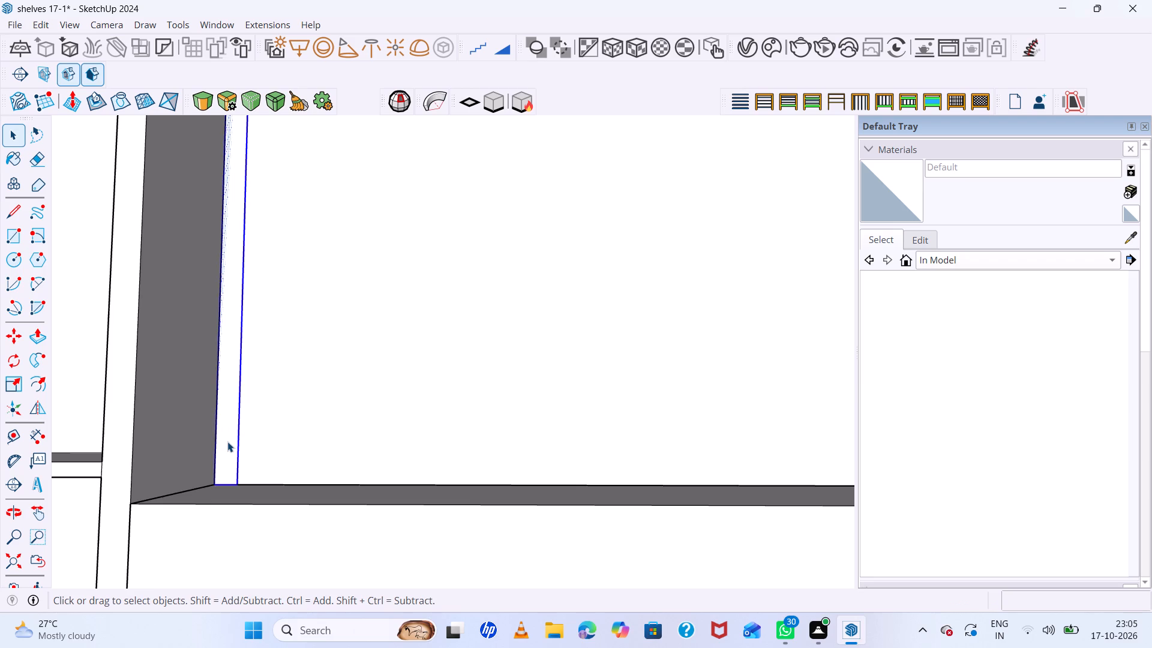
pyautogui.rightClick(224, 439)
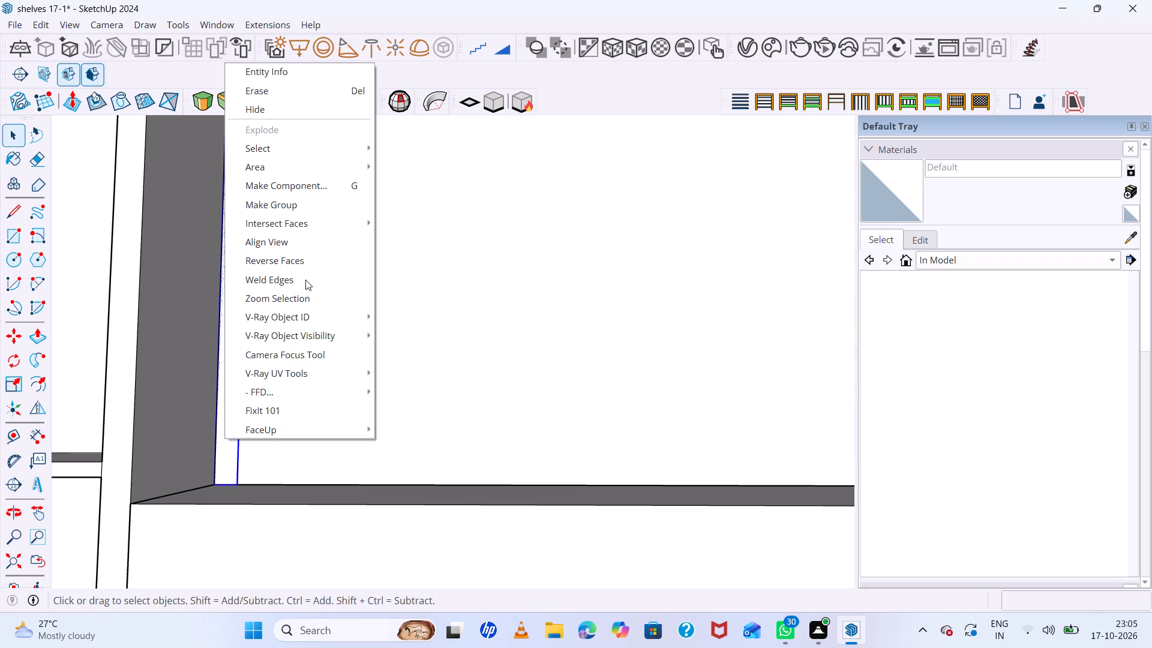
pyautogui.click(301, 185)
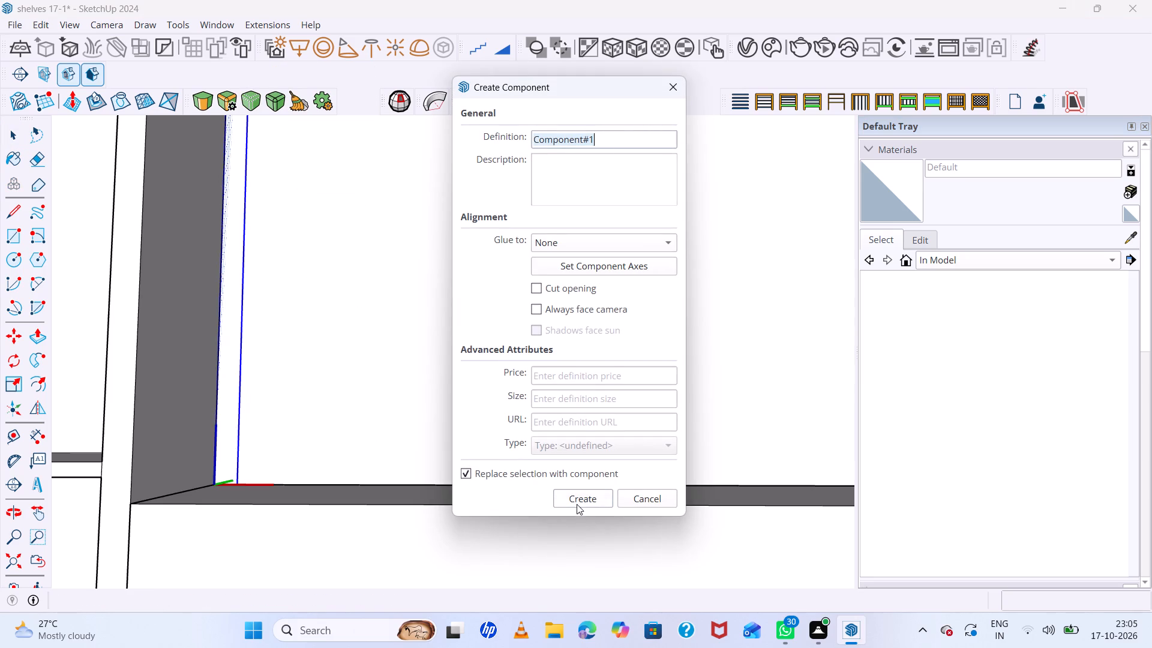
pyautogui.click(577, 504)
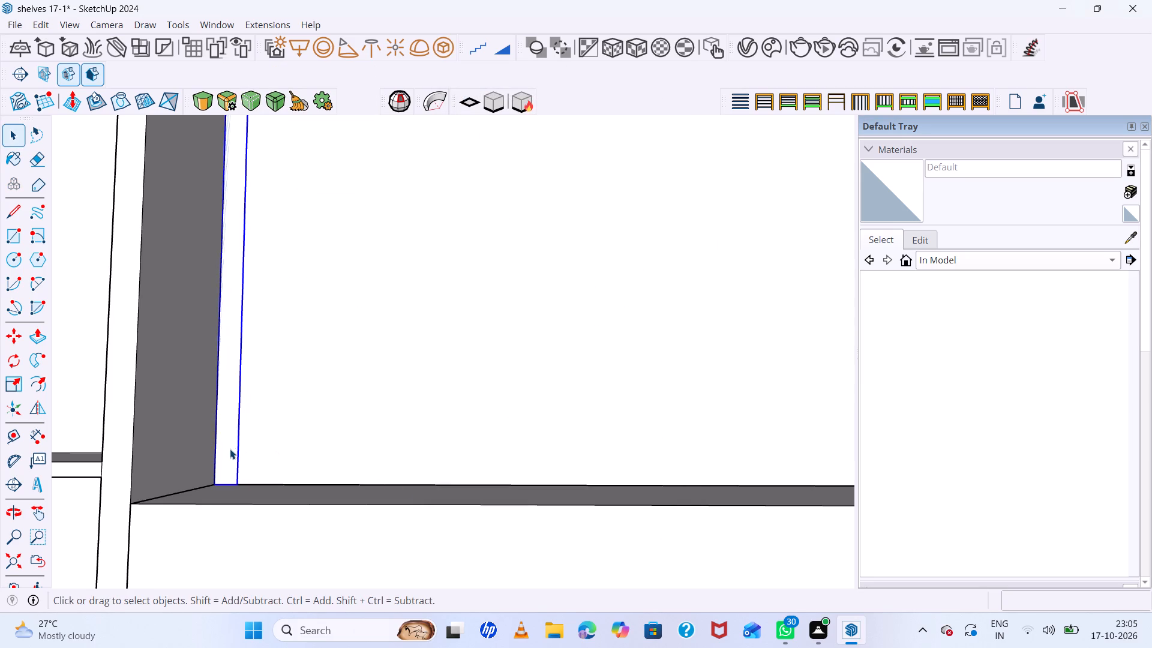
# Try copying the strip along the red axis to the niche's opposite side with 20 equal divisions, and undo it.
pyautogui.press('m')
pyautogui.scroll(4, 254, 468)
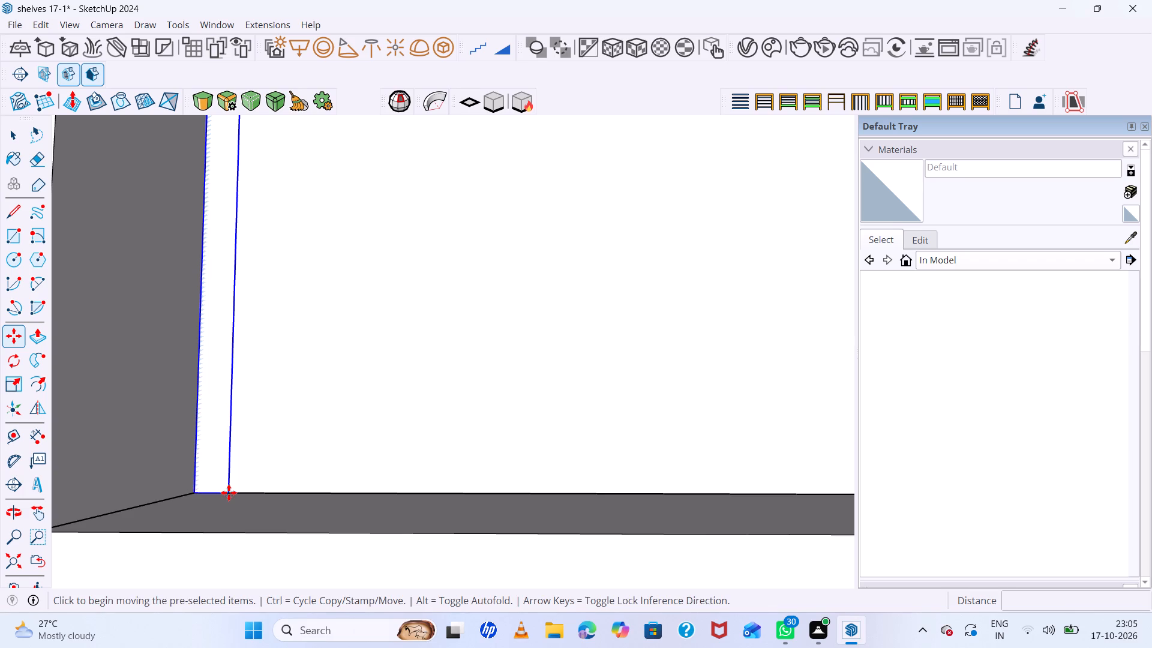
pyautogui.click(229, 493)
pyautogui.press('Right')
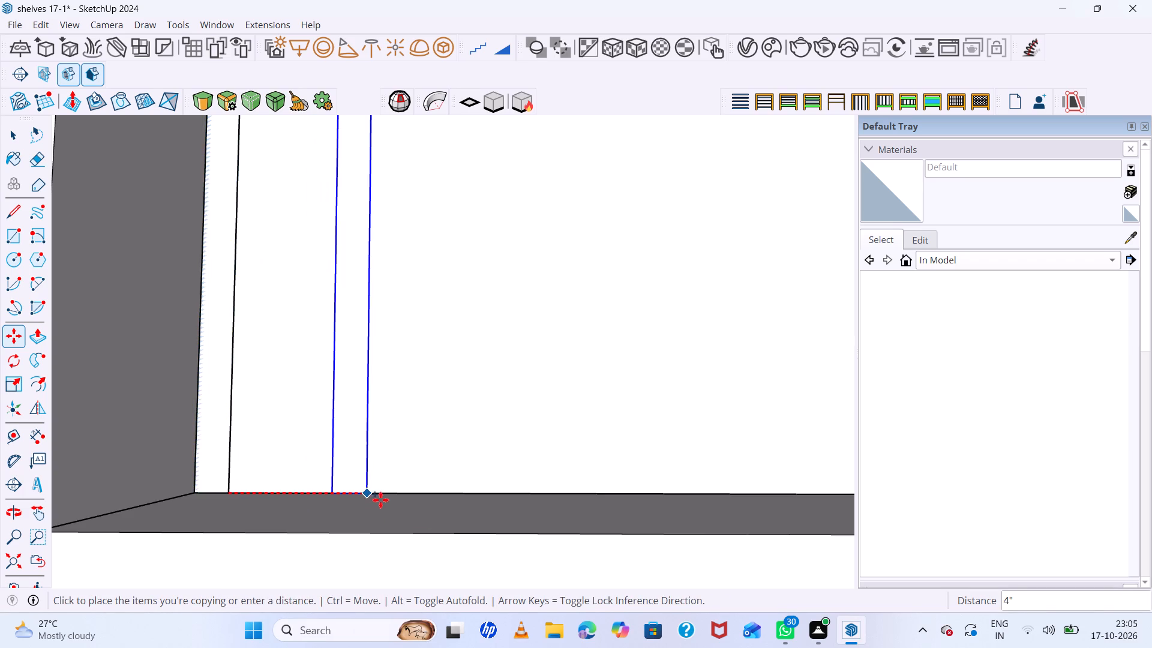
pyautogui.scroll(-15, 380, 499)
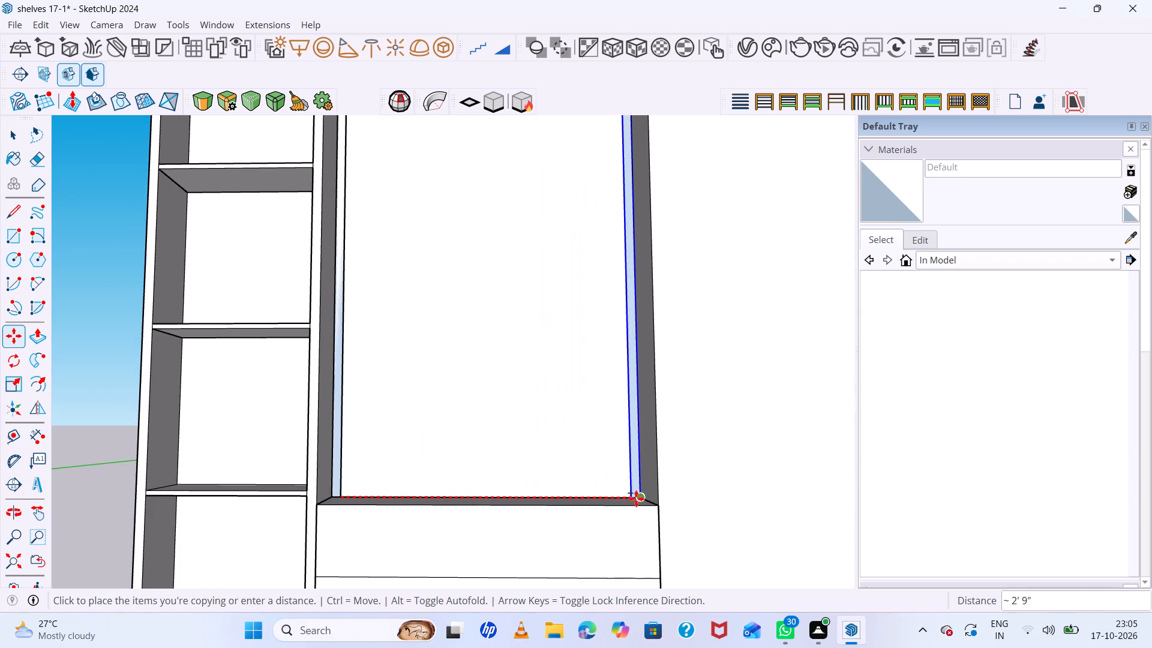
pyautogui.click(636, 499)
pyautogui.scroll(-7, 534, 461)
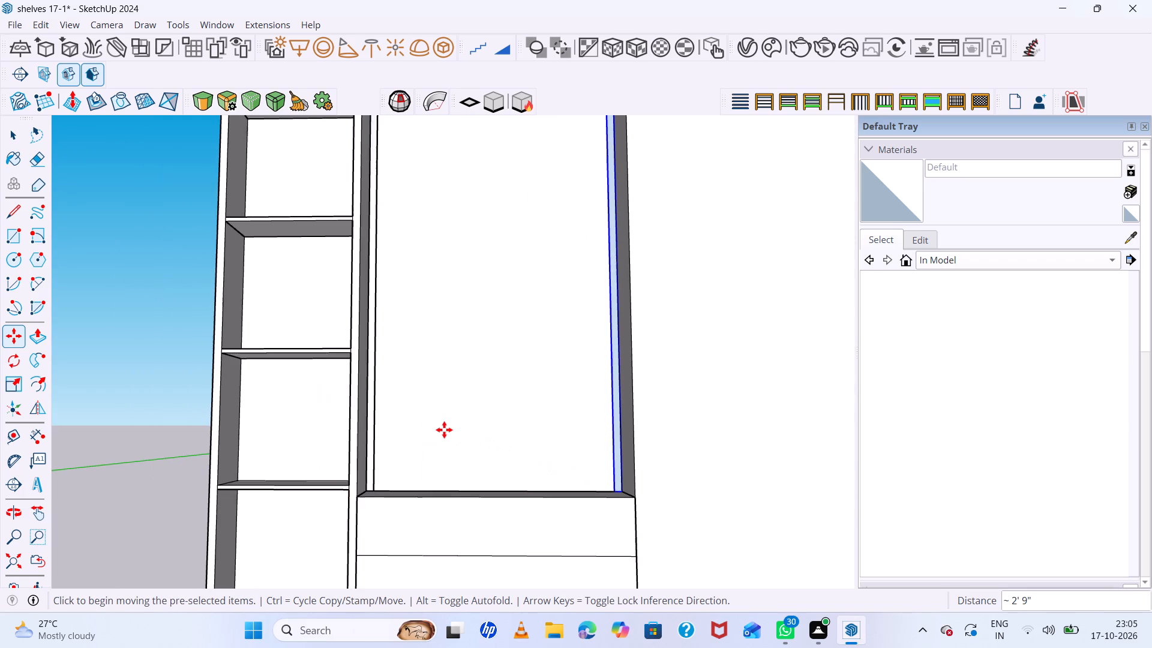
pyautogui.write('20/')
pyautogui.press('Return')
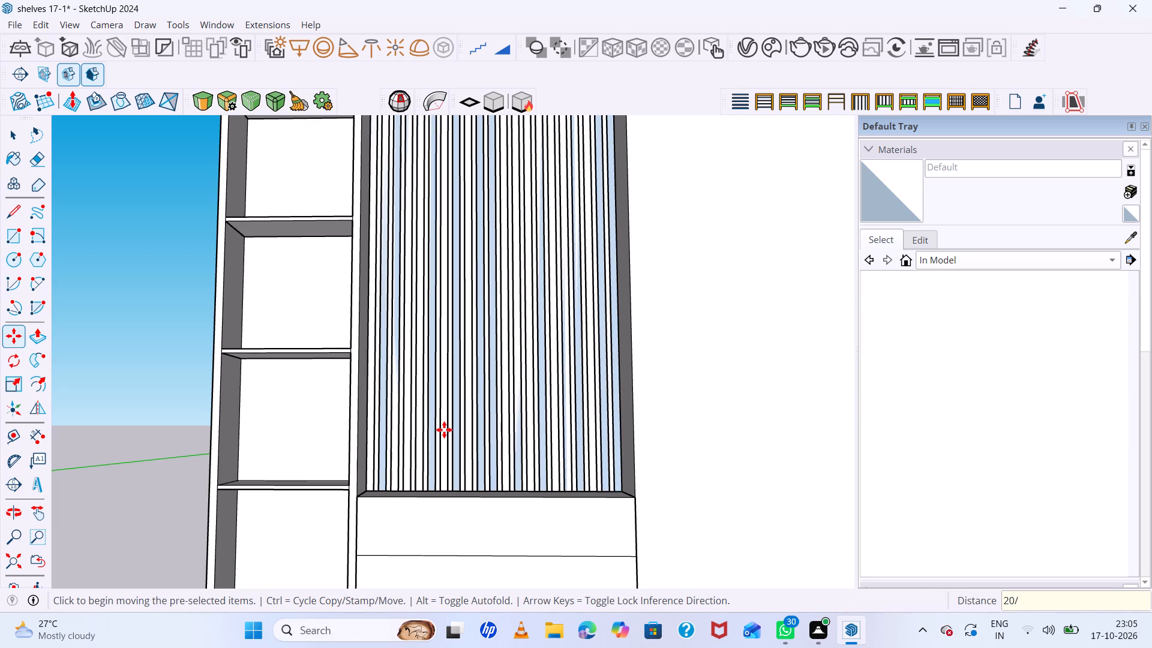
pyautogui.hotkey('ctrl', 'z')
# Copy the strip 2 inches along the niche's bottom back edge and repeat it as a 15x array.
pyautogui.scroll(6, 364, 493)
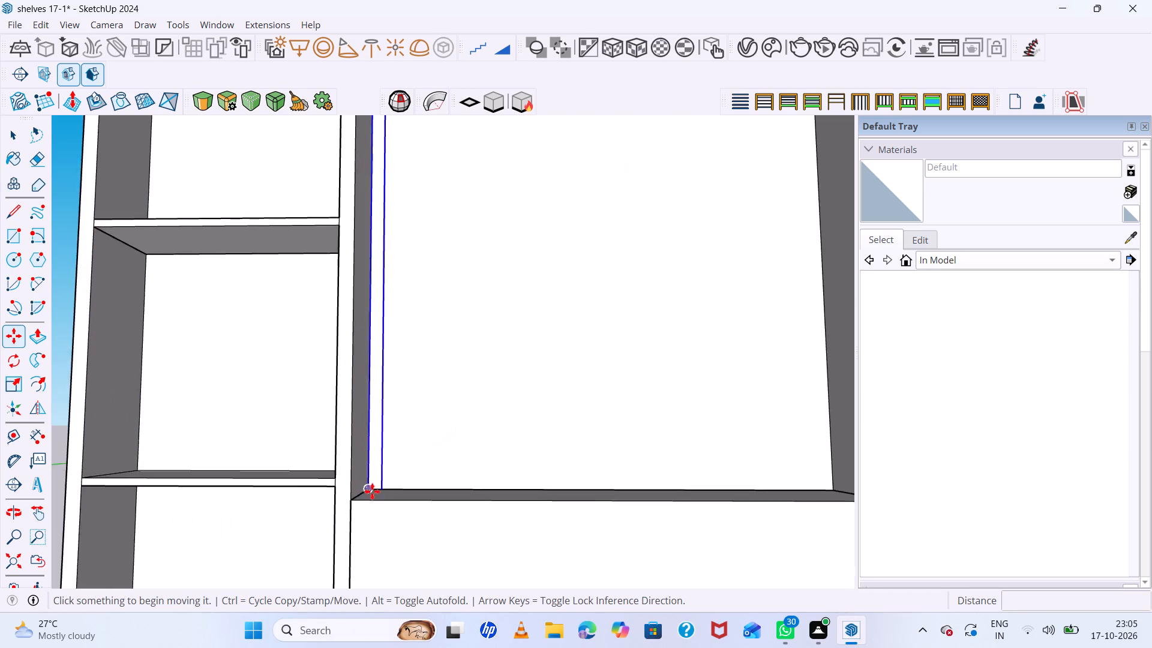
pyautogui.scroll(12, 372, 491)
pyautogui.click(319, 485)
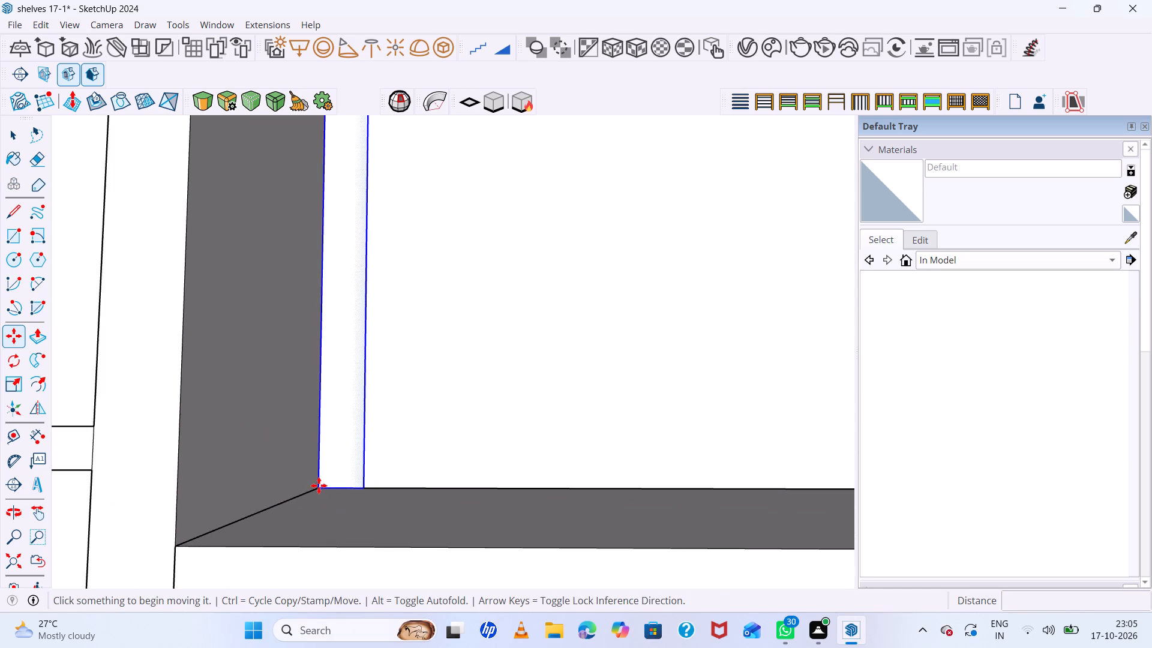
pyautogui.click(392, 489)
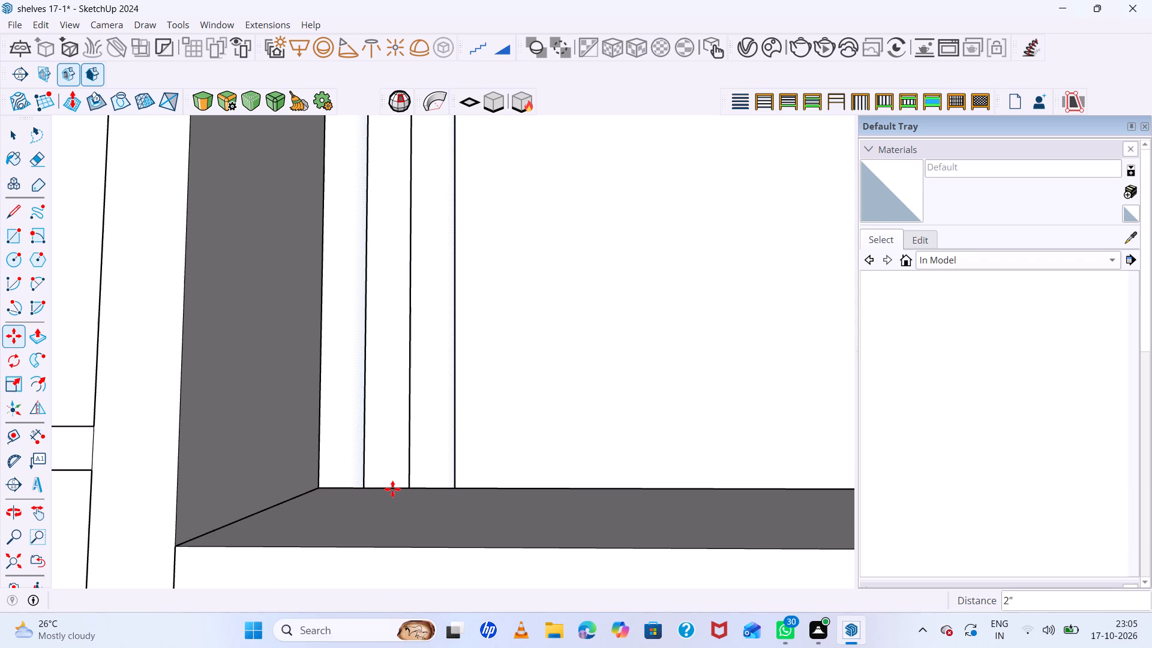
pyautogui.write('15')
pyautogui.press('x')
pyautogui.press('Return')
# Change the strip array to 18x so the slats fill the niche's back panel.
pyautogui.scroll(-10, 420, 473)
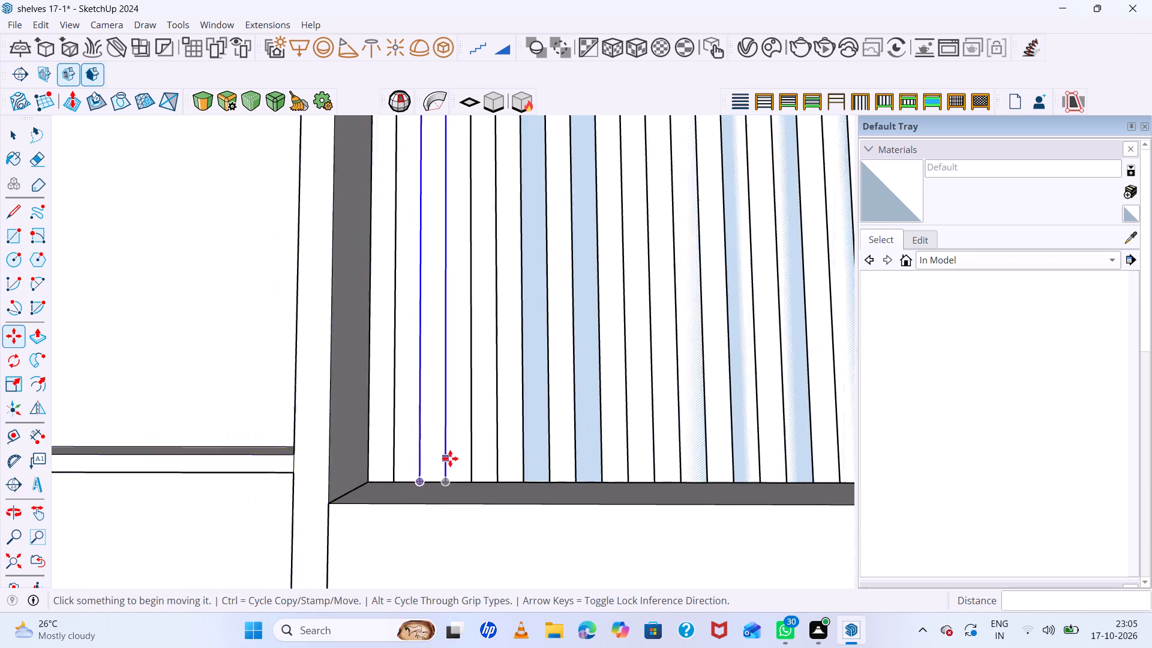
pyautogui.scroll(-13, 450, 458)
pyautogui.scroll(13, 589, 458)
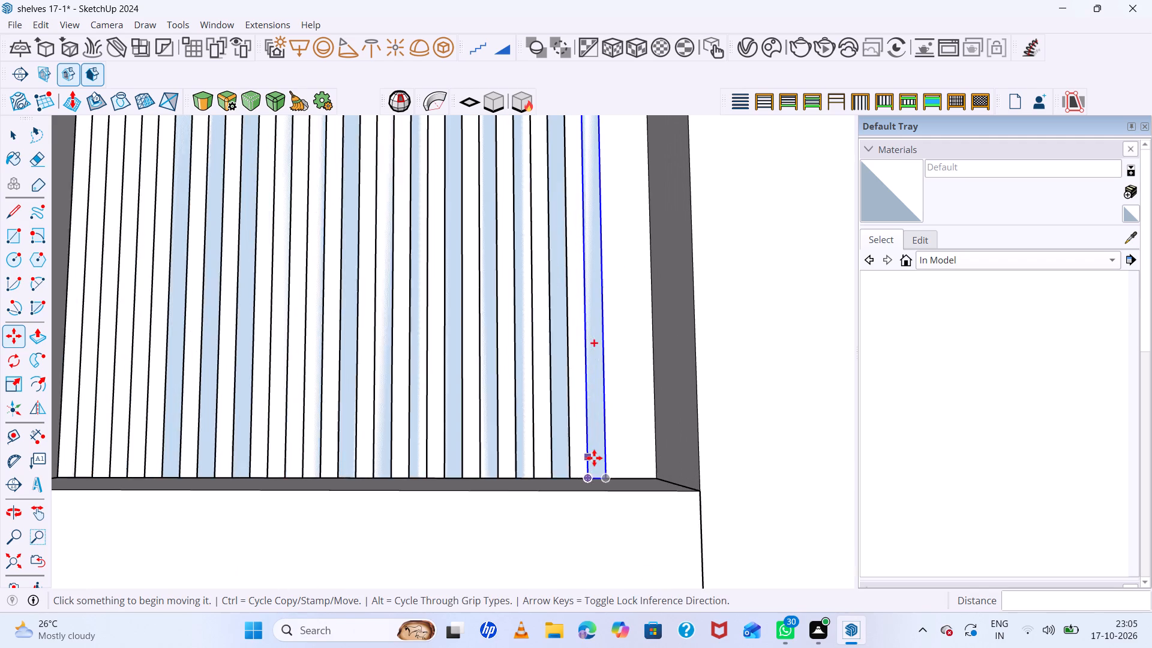
pyautogui.write('18')
pyautogui.press('x')
pyautogui.press('Return')
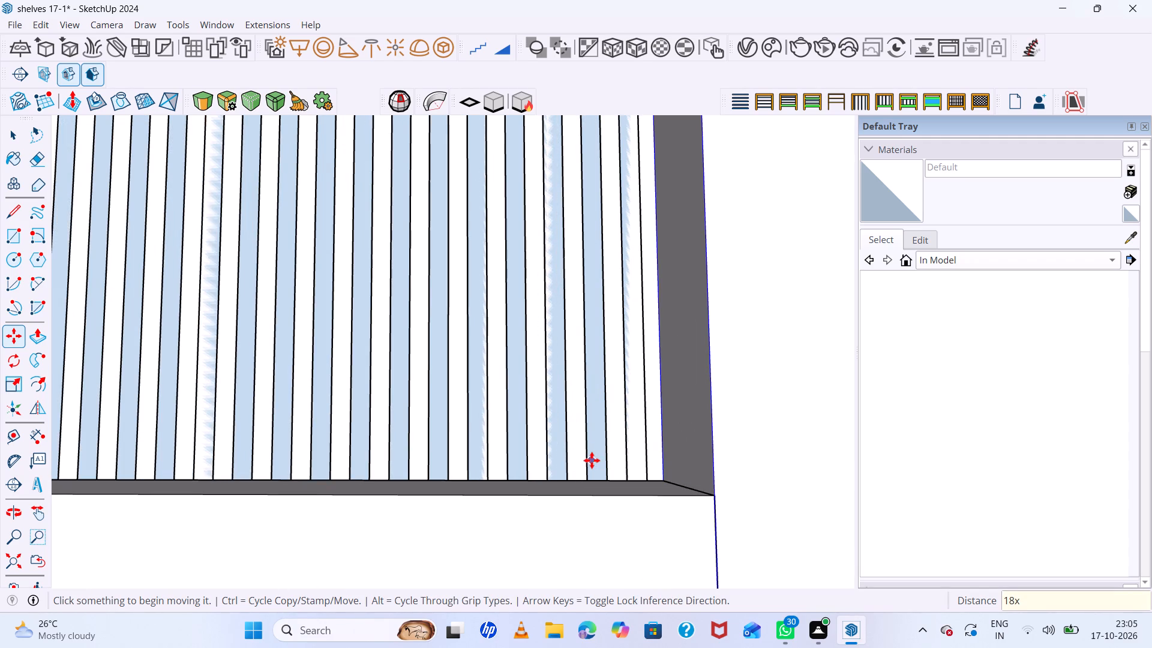
# Examine the slatted niche back in the whole wardrobe alongside the reference image.
pyautogui.scroll(-17, 571, 455)
pyautogui.moveTo(568, 458); pyautogui.dragTo(595, 598, button='middle')
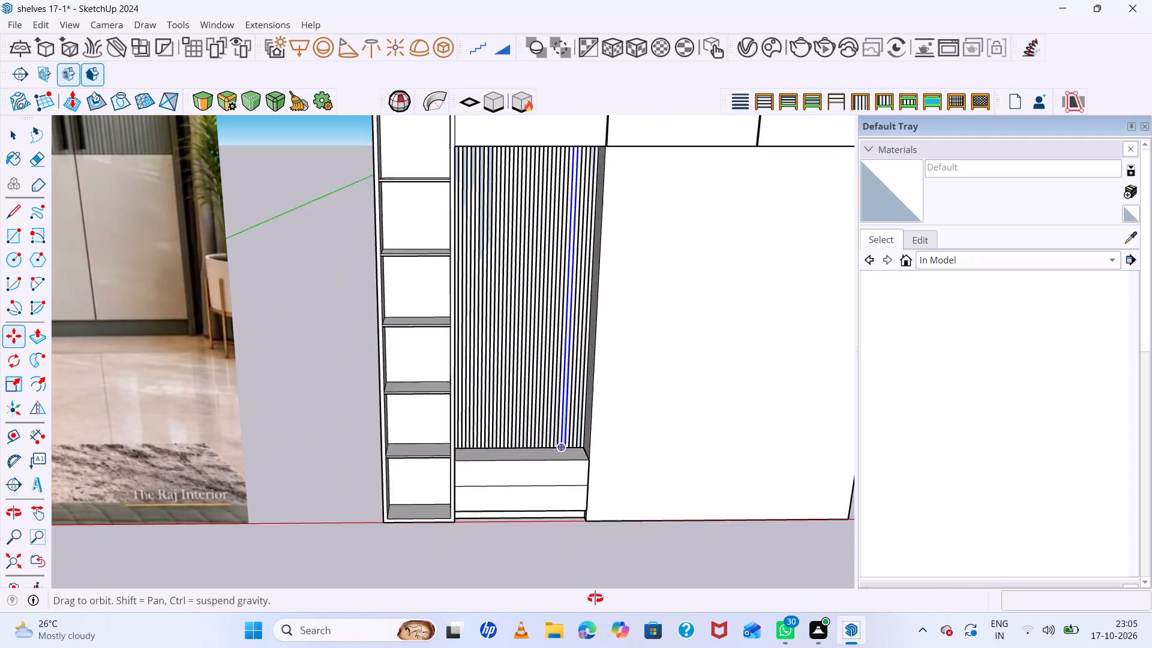
pyautogui.scroll(1, 598, 601)
pyautogui.moveTo(595, 598); pyautogui.dragTo(601, 604, button='middle')
pyautogui.scroll(-7, 595, 144)
pyautogui.scroll(14, 596, 239)
pyautogui.scroll(-13, 521, 315)
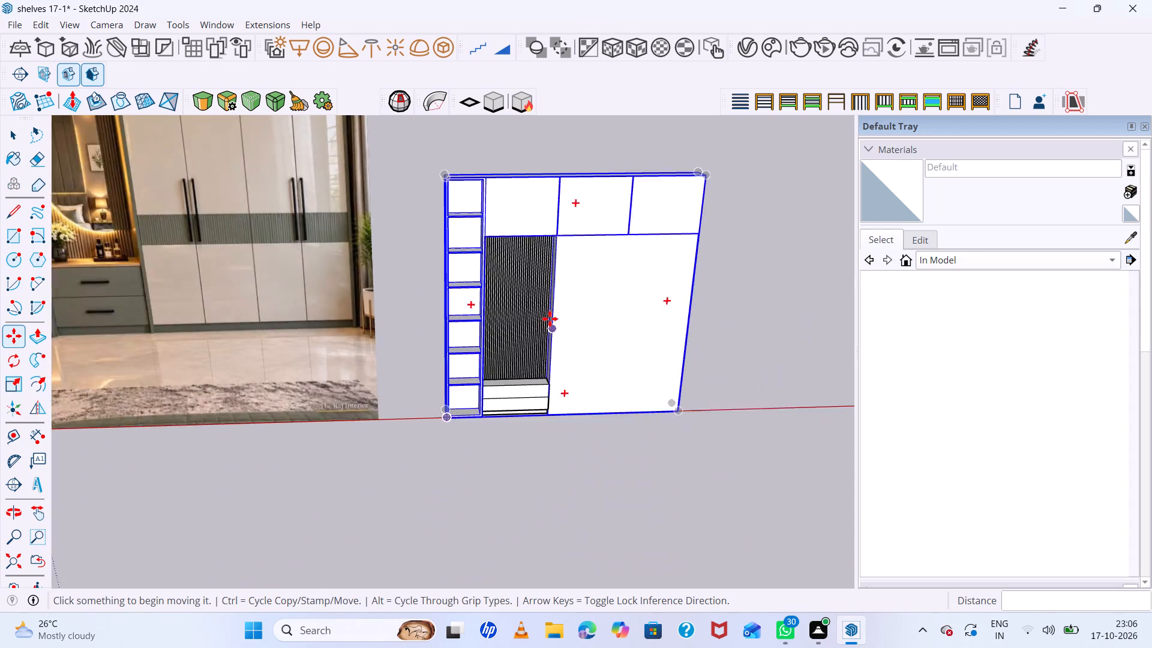
# Open the first slat strip on the niche's back for editing and extrude its face 1 inch, applying it to all slats.
pyautogui.scroll(-1, 550, 319)
pyautogui.scroll(20, 528, 242)
pyautogui.scroll(1, 528, 242)
pyautogui.moveTo(517, 295); pyautogui.dragTo(522, 236, button='middle')
pyautogui.scroll(4, 356, 302)
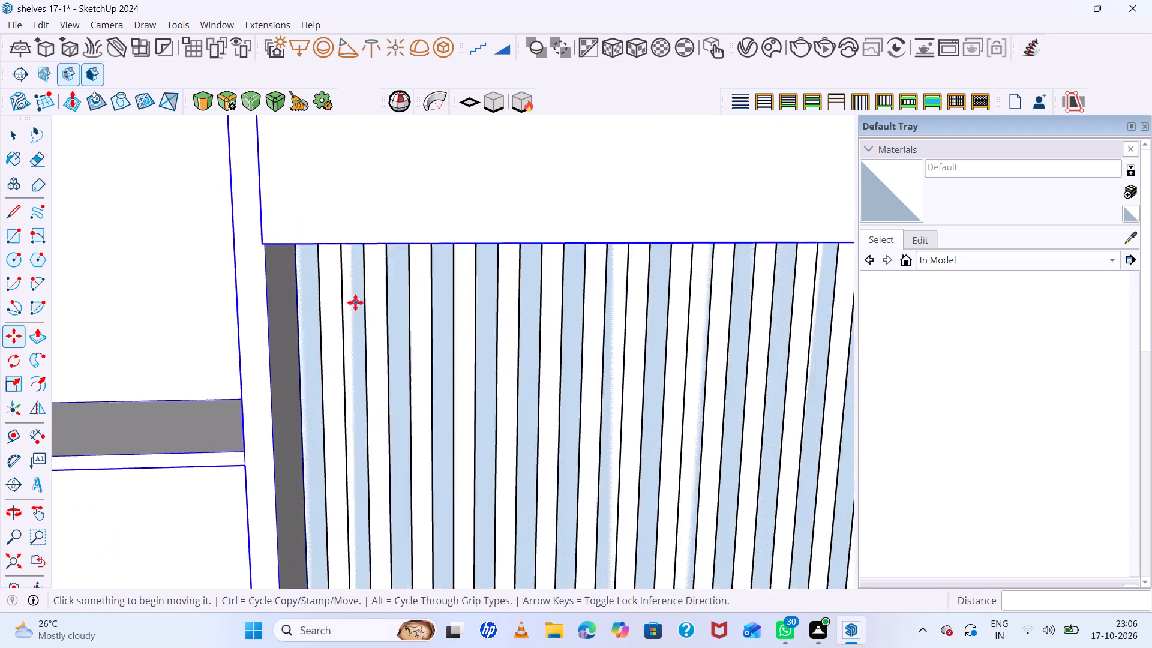
pyautogui.scroll(4, 355, 302)
pyautogui.scroll(7, 305, 267)
pyautogui.press('space')
pyautogui.click(299, 248)
pyautogui.press('p')
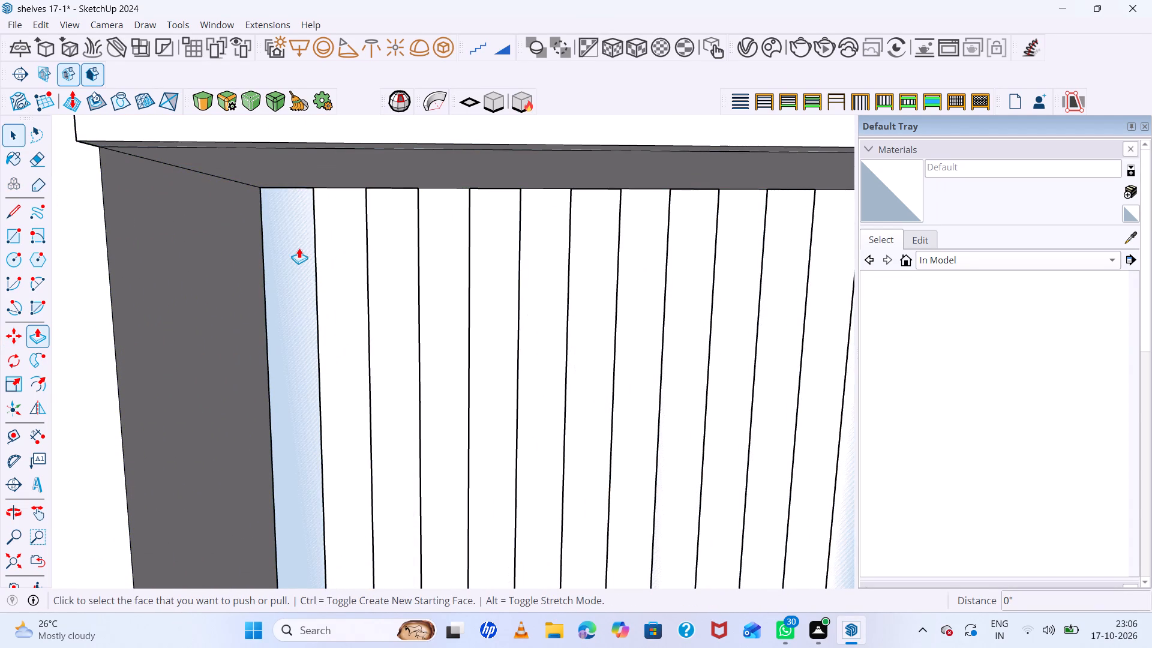
pyautogui.click(299, 248)
pyautogui.press('space')
pyautogui.doubleClick(295, 230)
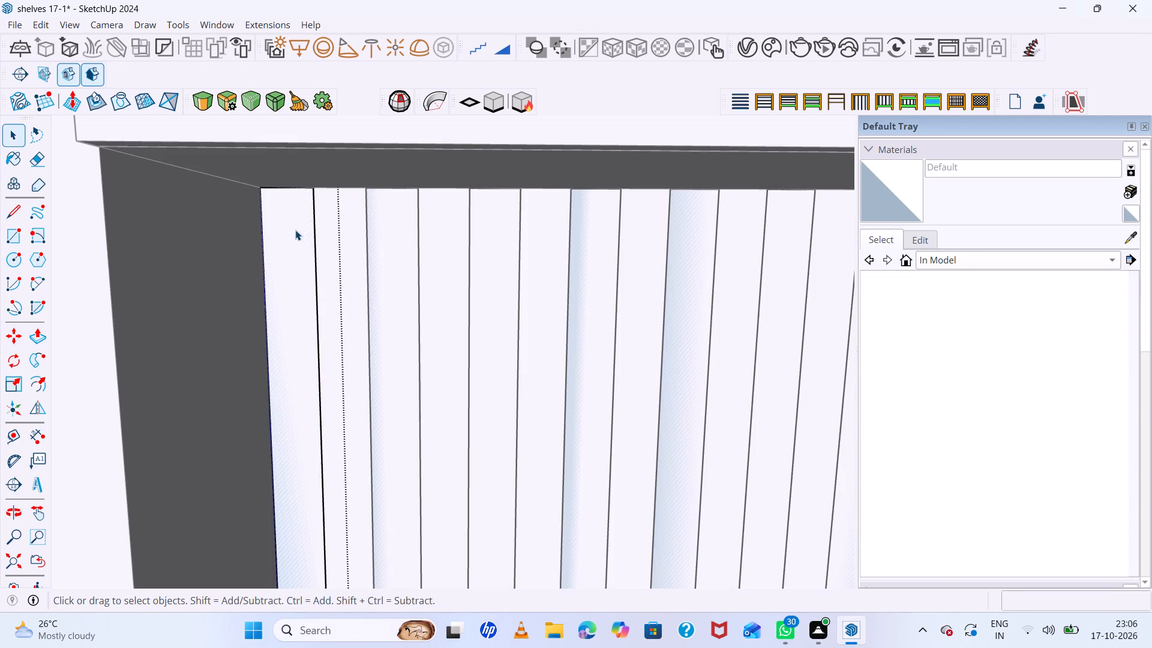
pyautogui.press('p')
pyautogui.click(295, 230)
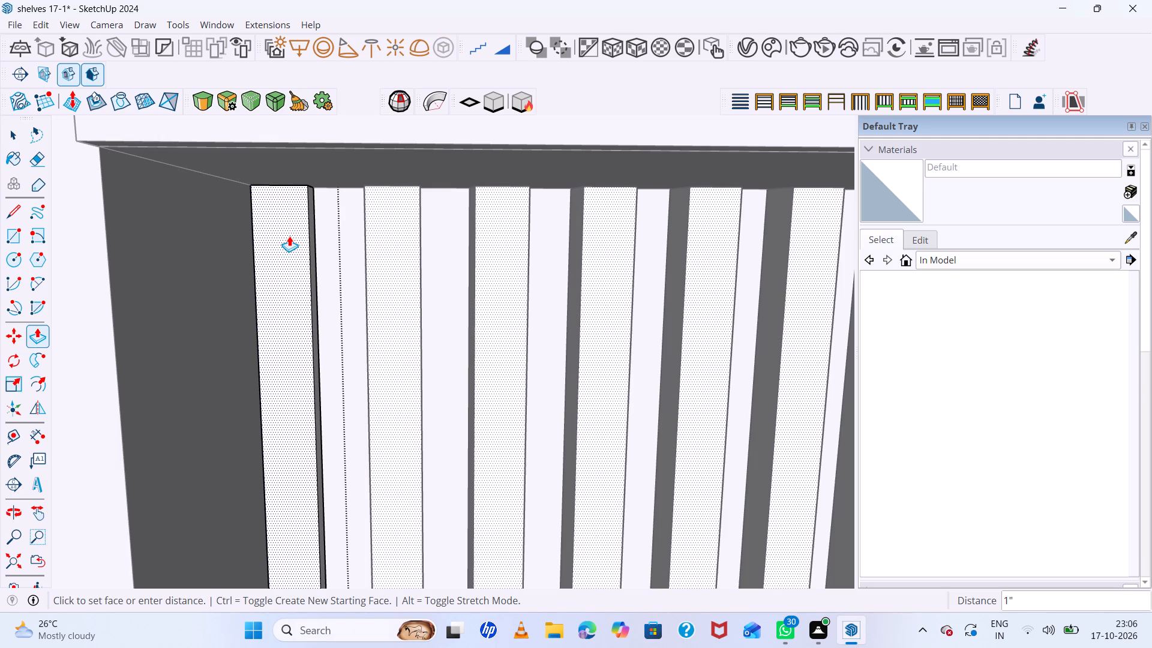
pyautogui.press('1')
pyautogui.press('Return')
pyautogui.scroll(-14, 317, 235)
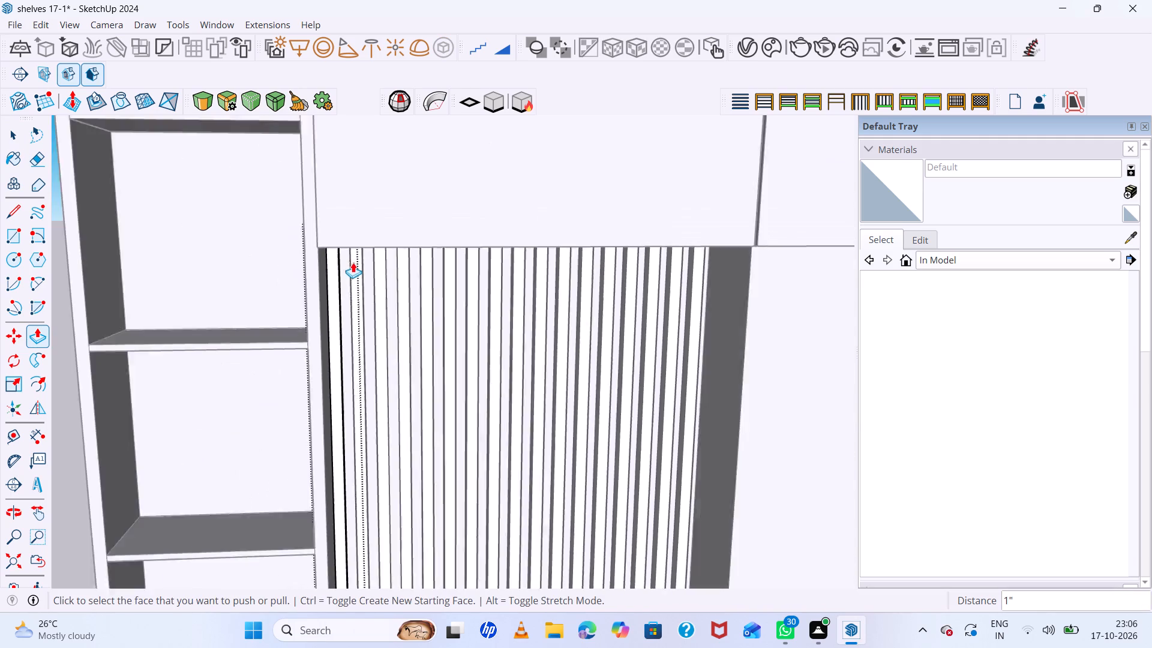
pyautogui.scroll(-19, 353, 262)
pyautogui.press('space')
pyautogui.click(576, 174)
# Examine the raised niche slats up close and the whole wardrobe beside the reference image.
pyautogui.scroll(4, 469, 272)
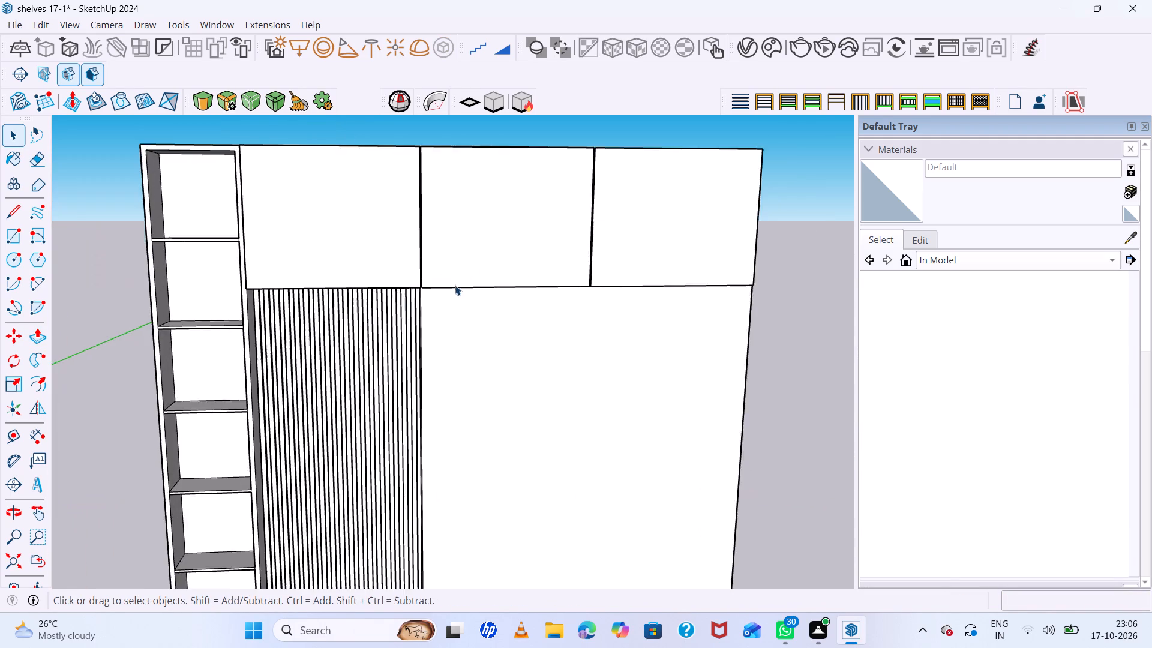
pyautogui.scroll(10, 455, 285)
pyautogui.moveTo(488, 331); pyautogui.dragTo(344, 227, button='middle')
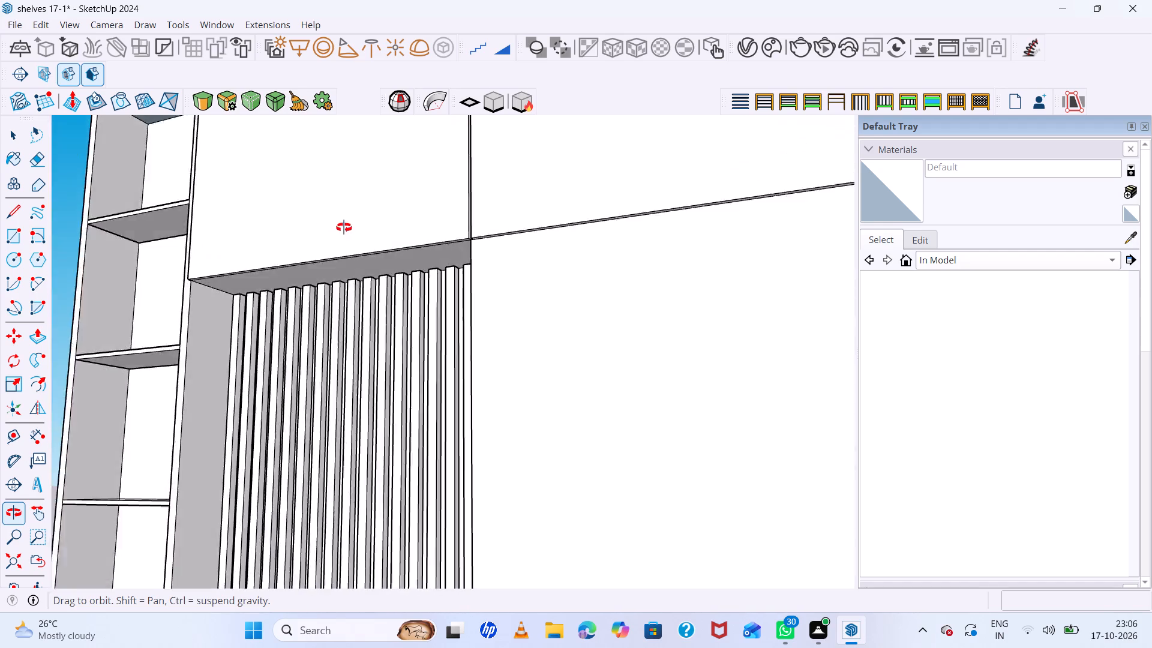
pyautogui.moveTo(344, 227); pyautogui.dragTo(395, 350, button='middle')
pyautogui.scroll(-18, 398, 326)
pyautogui.scroll(-9, 400, 322)
pyautogui.scroll(1, 406, 330)
pyautogui.moveTo(422, 334); pyautogui.dragTo(647, 379, button='middle')
pyautogui.scroll(9, 159, 272)
pyautogui.scroll(-18, 151, 244)
pyautogui.scroll(4, 482, 275)
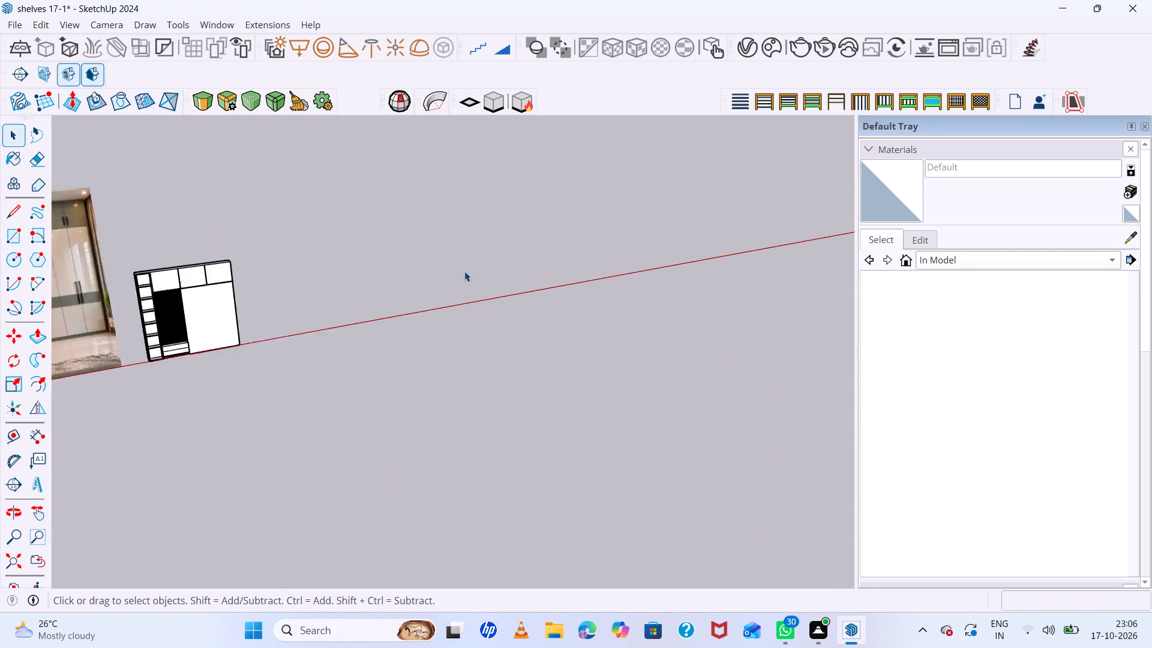
pyautogui.scroll(3, 464, 271)
pyautogui.moveTo(466, 281); pyautogui.dragTo(452, 185, button='middle')
pyautogui.middleClick(452, 185)
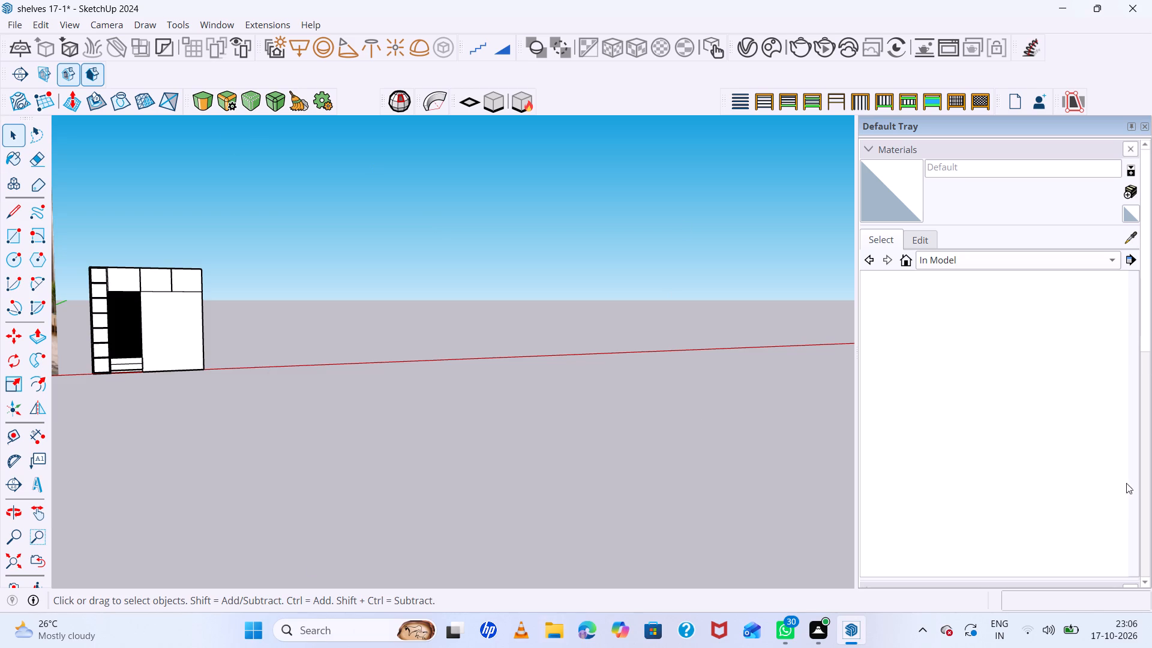
pyautogui.scroll(-14, 326, 313)
pyautogui.scroll(4, 284, 324)
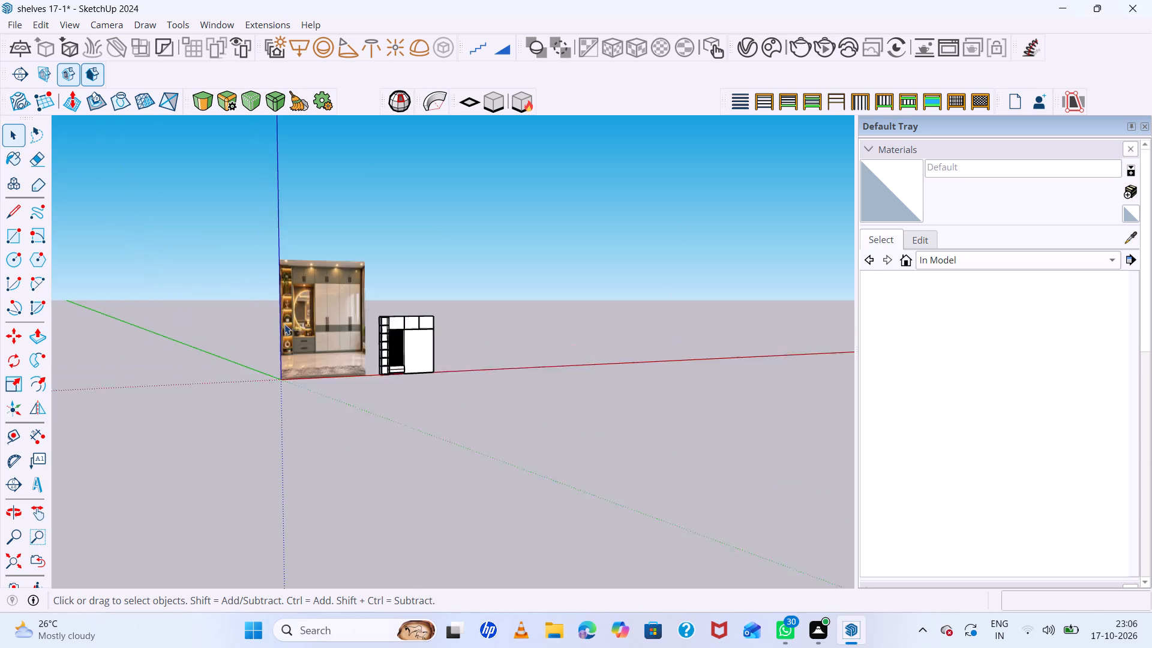
pyautogui.scroll(20, 284, 324)
pyautogui.scroll(12, 284, 324)
pyautogui.scroll(-8, 481, 373)
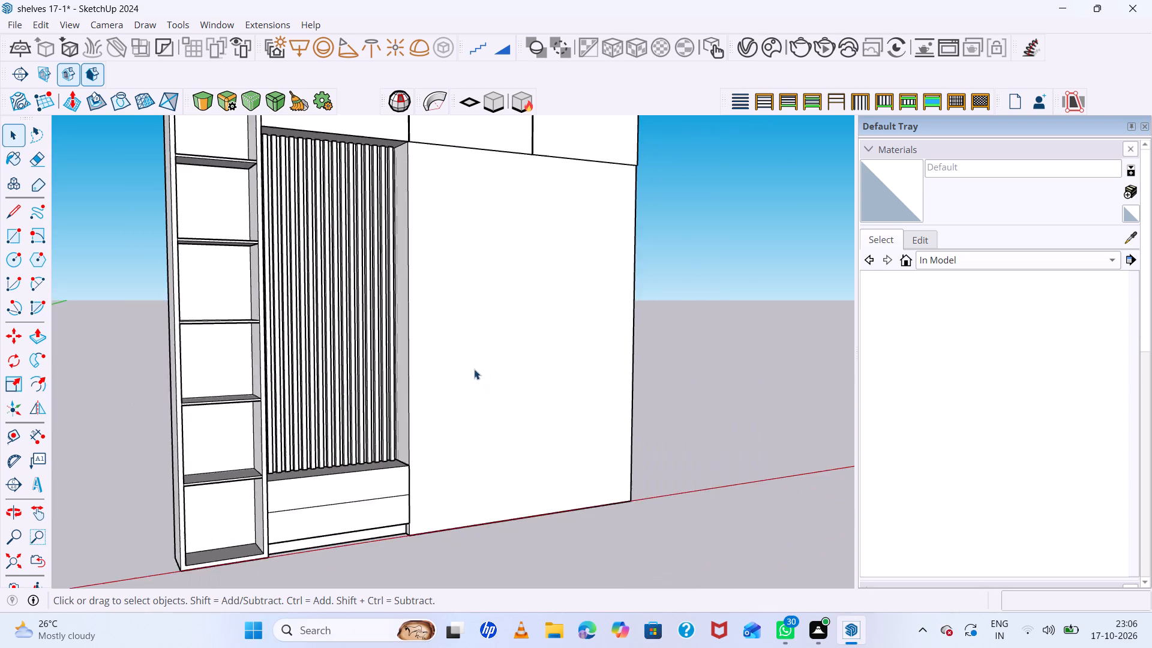
pyautogui.scroll(-7, 474, 369)
pyautogui.moveTo(849, 387); pyautogui.dragTo(558, 595, button='middle')
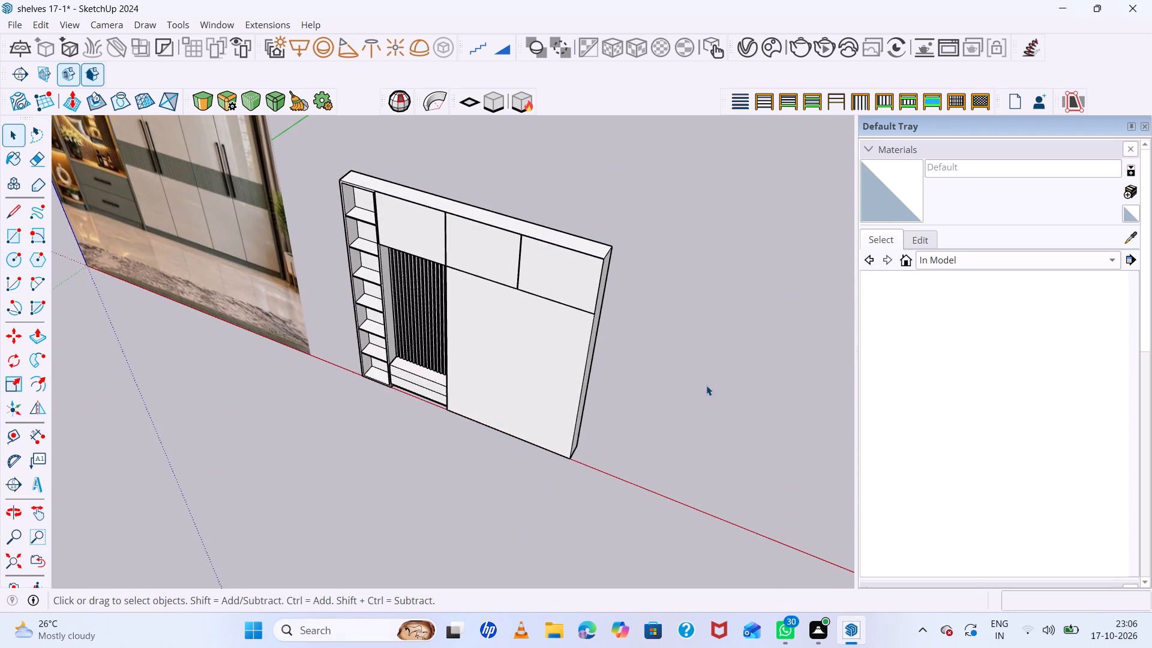
pyautogui.scroll(7, 706, 385)
pyautogui.scroll(-15, 663, 322)
pyautogui.moveTo(759, 424); pyautogui.dragTo(805, 274, button='middle')
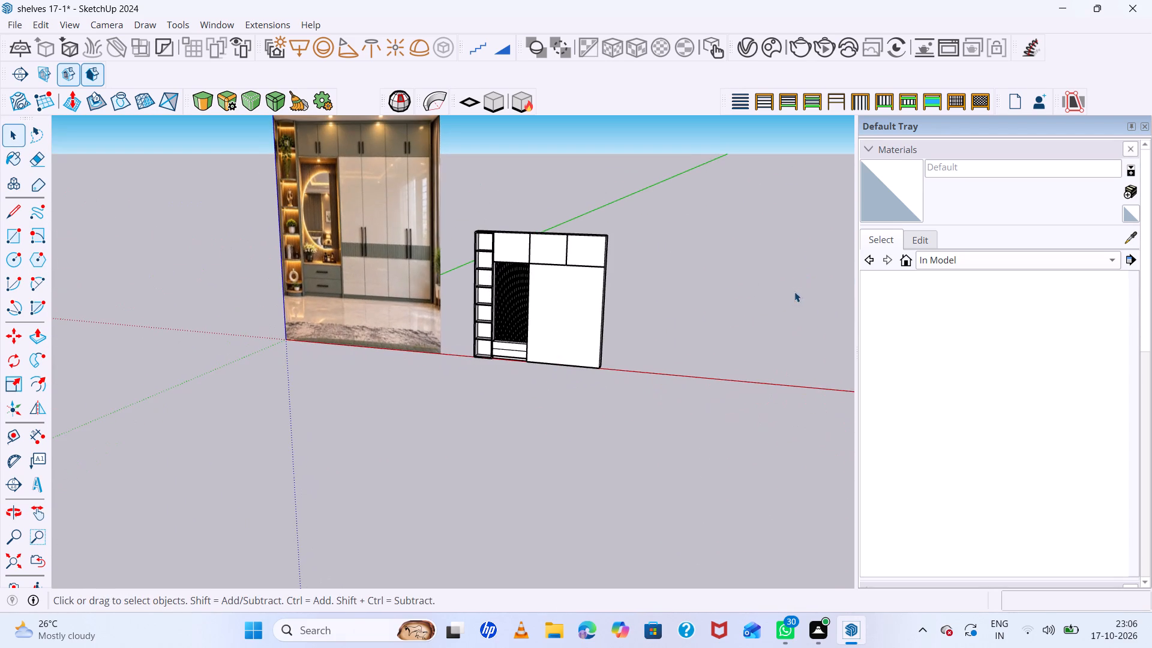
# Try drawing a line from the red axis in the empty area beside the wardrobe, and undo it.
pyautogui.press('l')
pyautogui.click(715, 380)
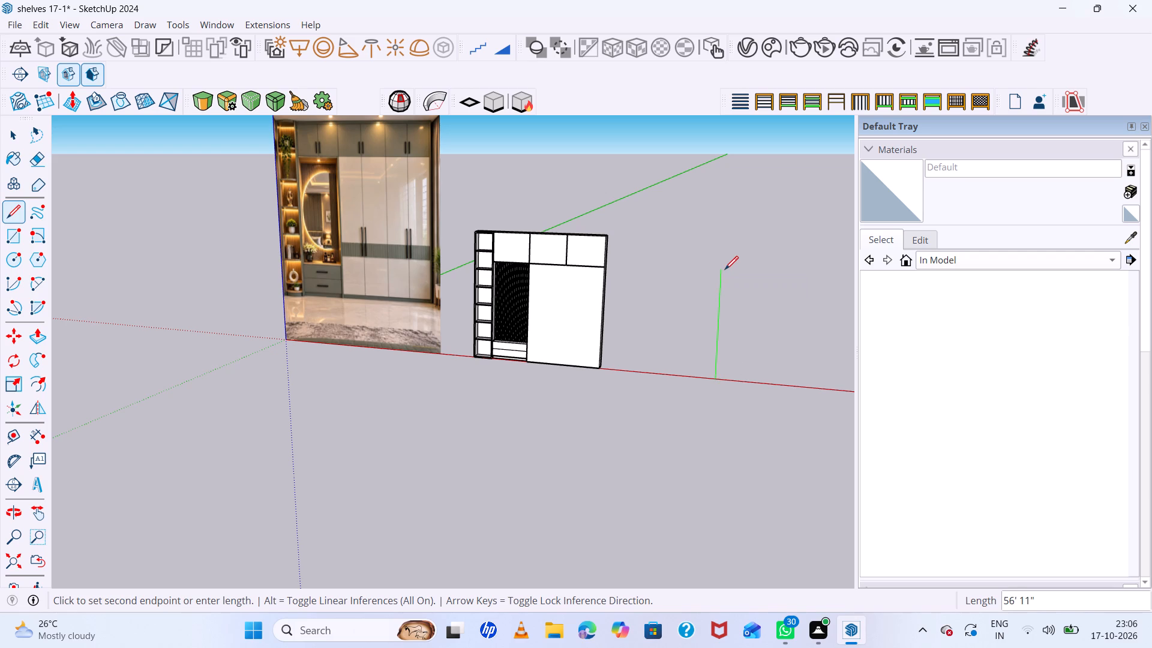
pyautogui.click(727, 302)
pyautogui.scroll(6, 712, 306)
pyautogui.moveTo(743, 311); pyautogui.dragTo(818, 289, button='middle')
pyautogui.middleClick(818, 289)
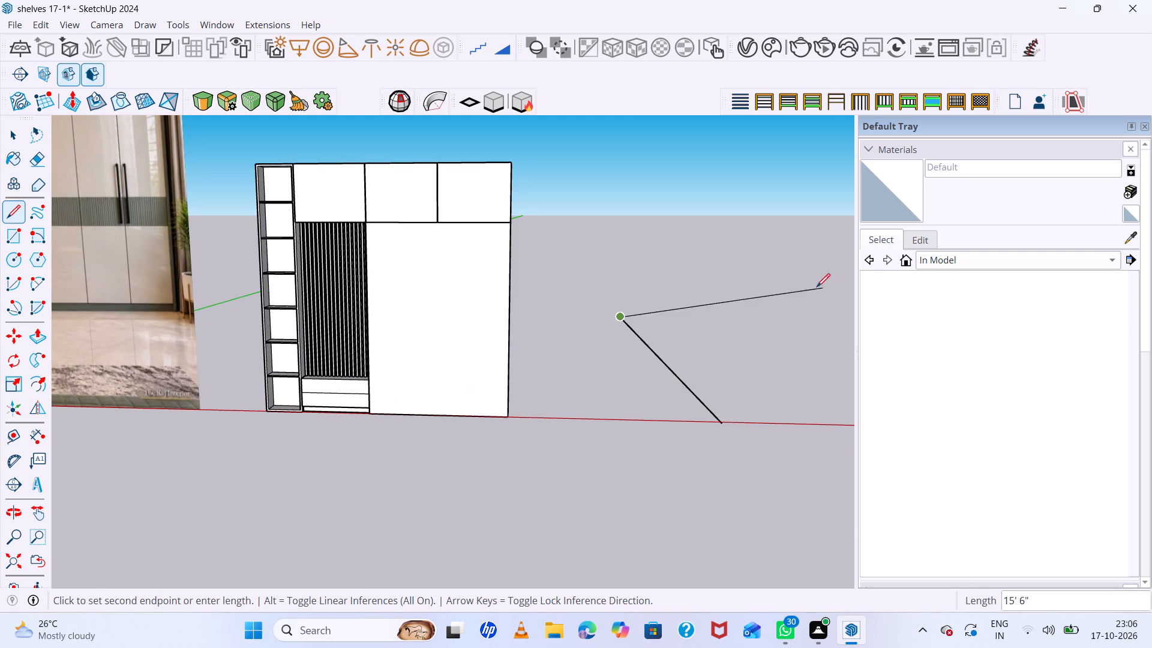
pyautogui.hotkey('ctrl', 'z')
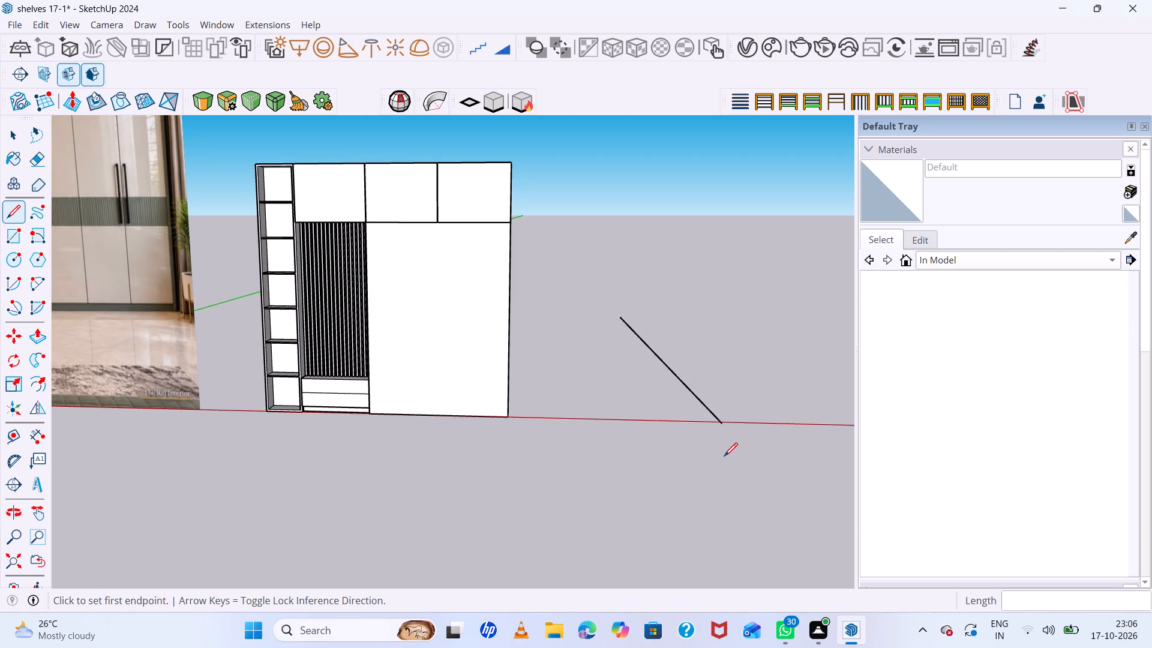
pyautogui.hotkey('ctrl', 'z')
# Draw a vertical line about 6' 6" high from the red axis, clear of the wardrobe's plain side.
pyautogui.scroll(-8, 572, 422)
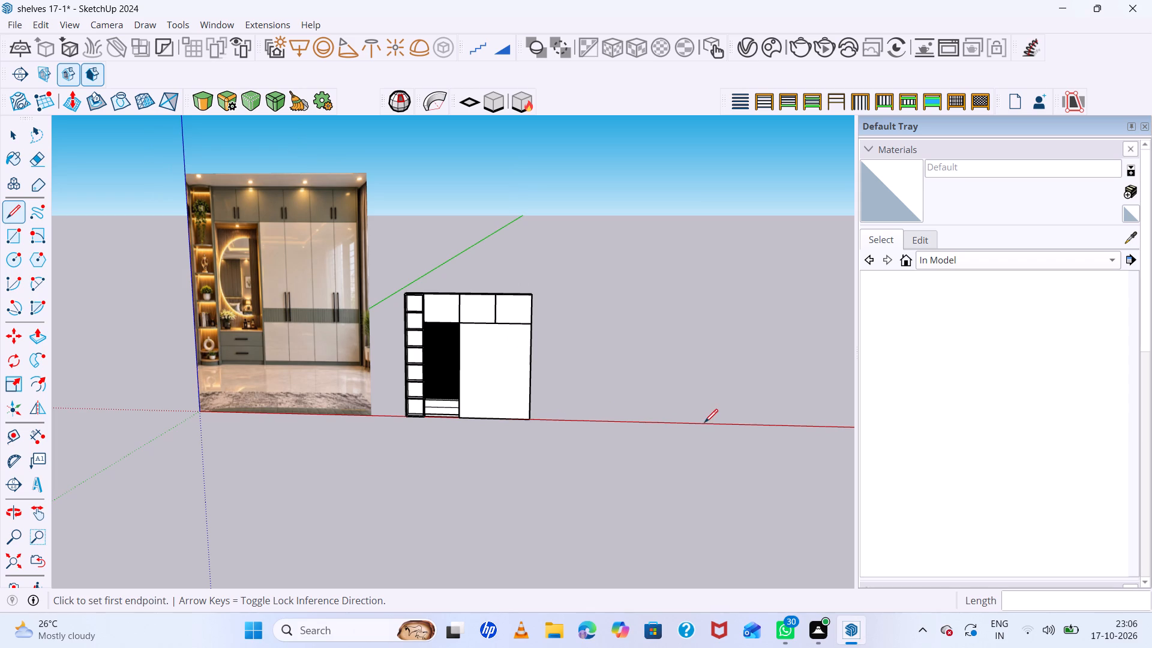
pyautogui.click(704, 422)
pyautogui.click(707, 341)
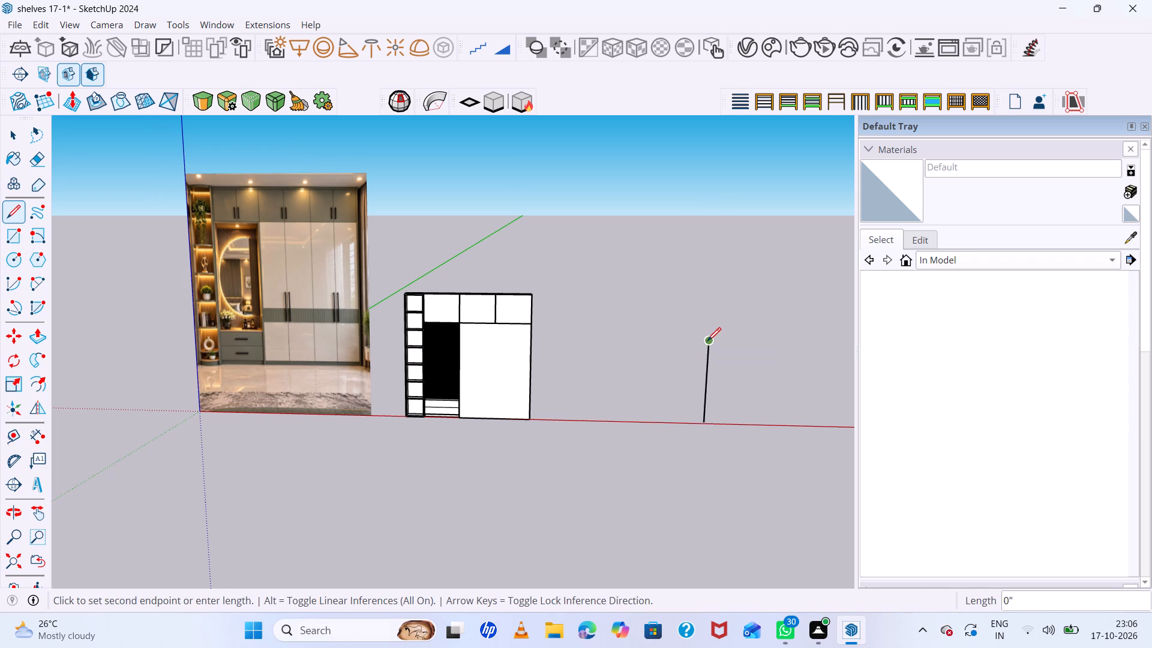
pyautogui.scroll(13, 707, 342)
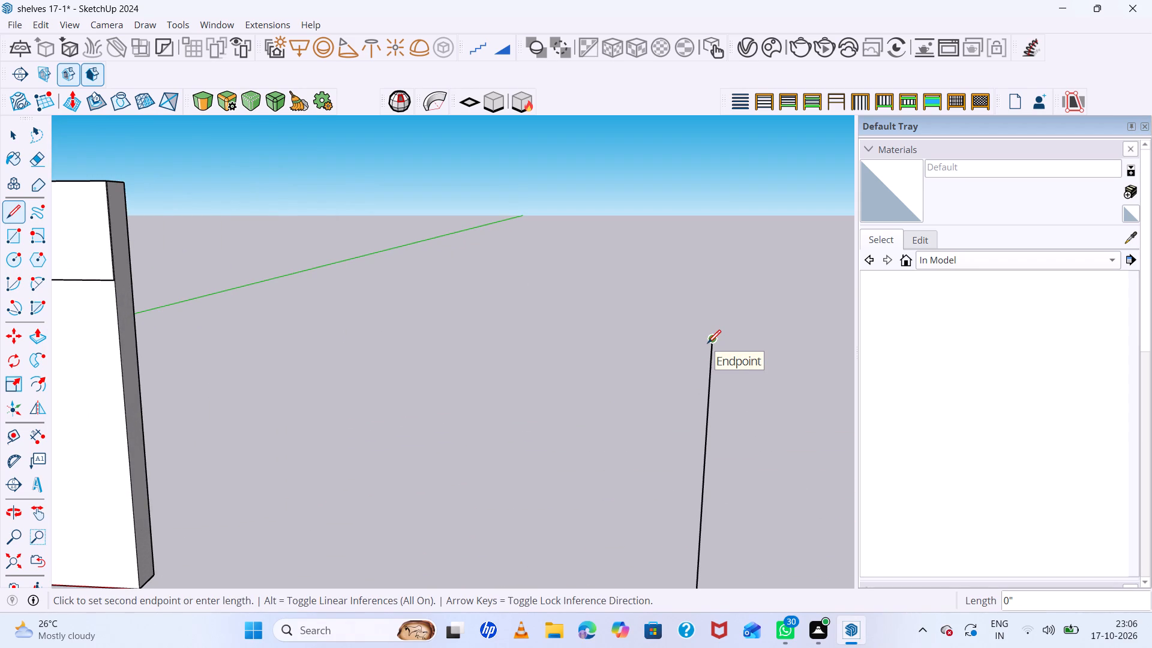
# Draw an arc between the vertical line's endpoints, bulging about 2' 11" toward the wardrobe, with 40 segments.
pyautogui.press('a')
pyautogui.click(713, 340)
pyautogui.scroll(-6, 621, 331)
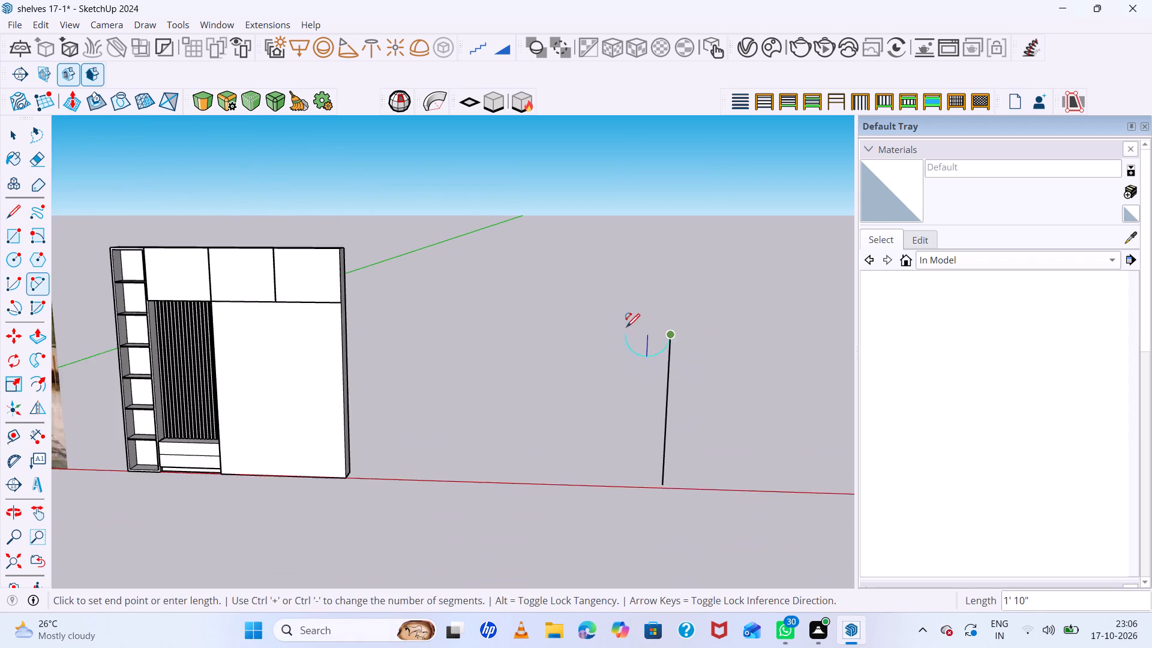
pyautogui.scroll(-6, 626, 327)
pyautogui.scroll(13, 683, 443)
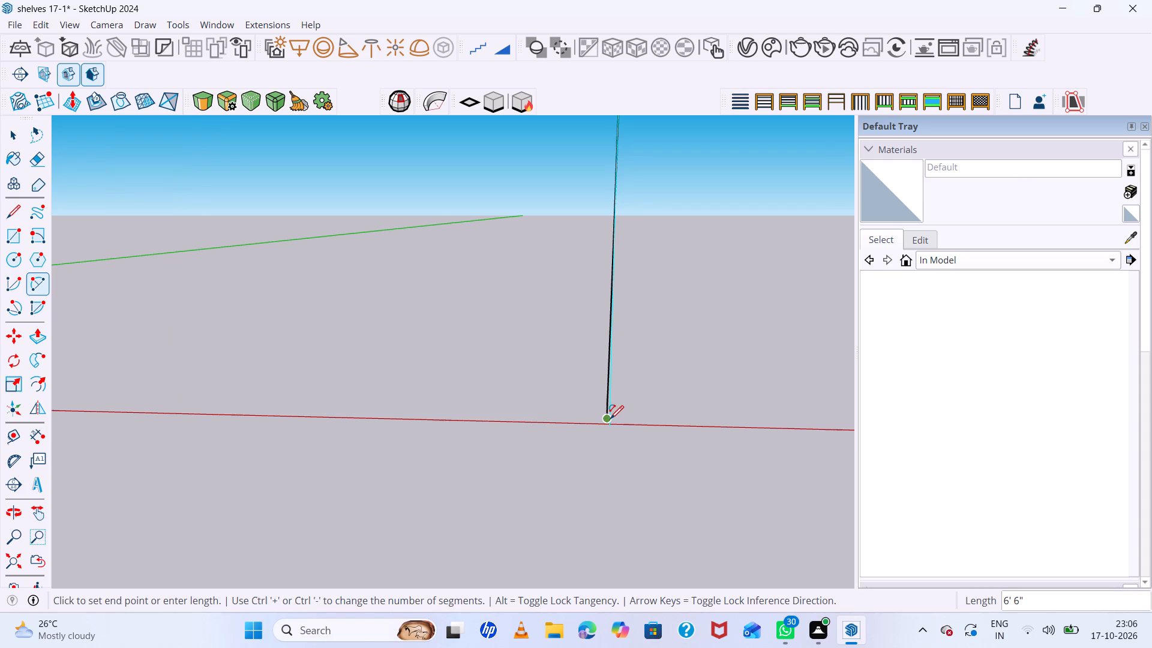
pyautogui.click(610, 418)
pyautogui.scroll(-11, 539, 348)
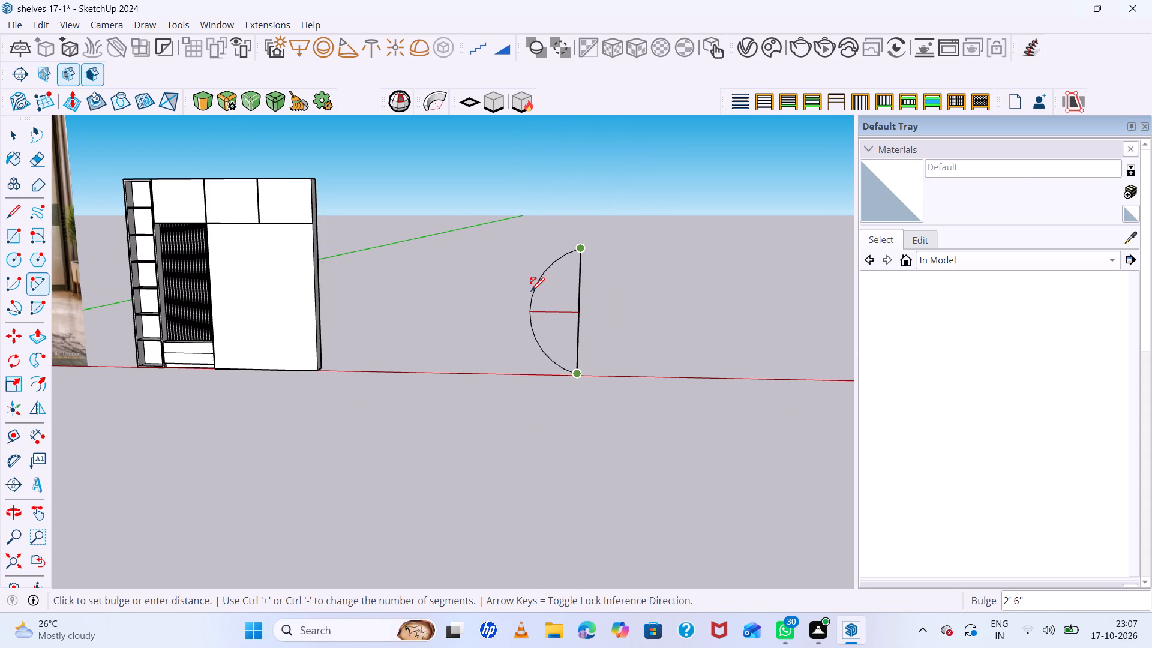
pyautogui.scroll(-5, 532, 290)
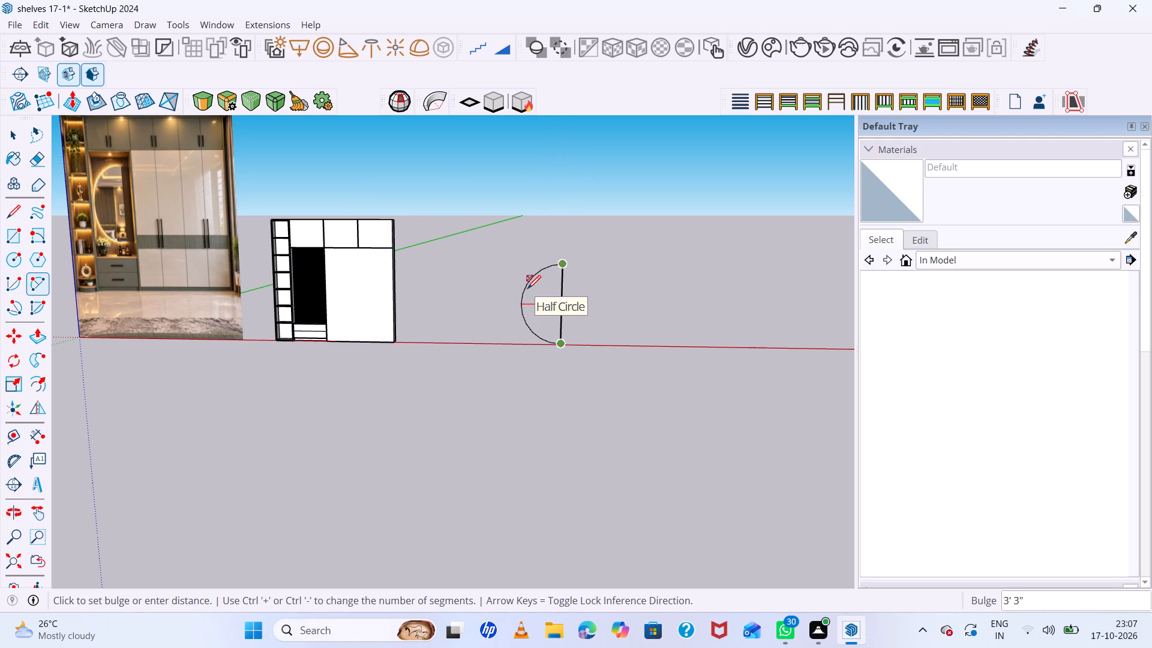
pyautogui.scroll(6, 542, 289)
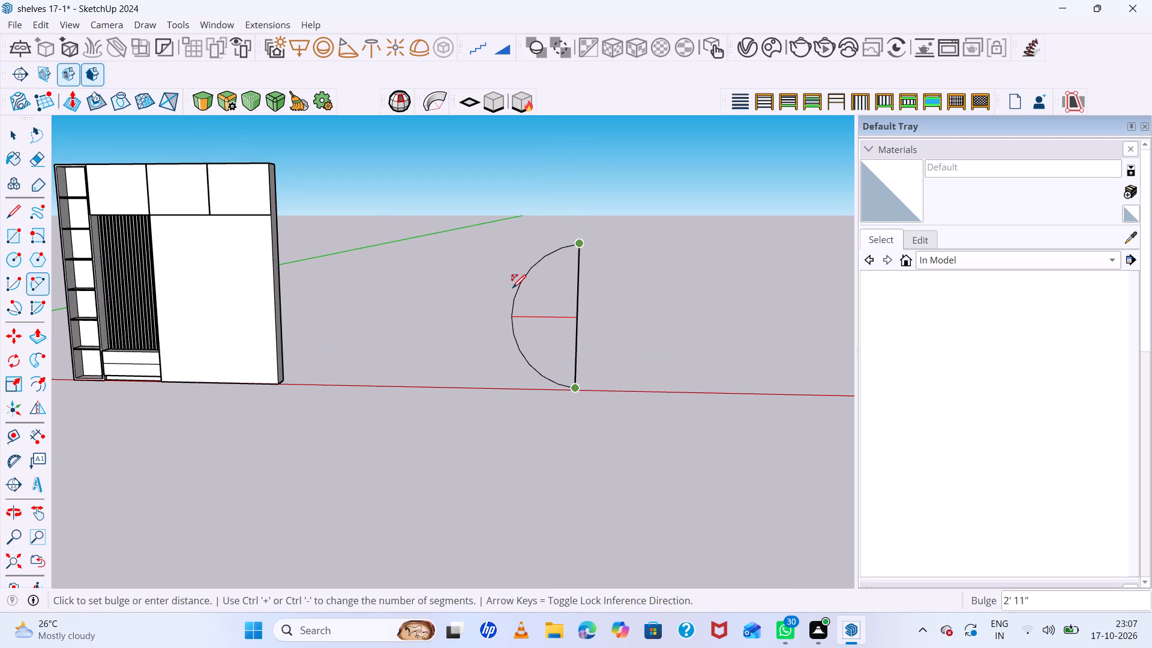
pyautogui.click(512, 288)
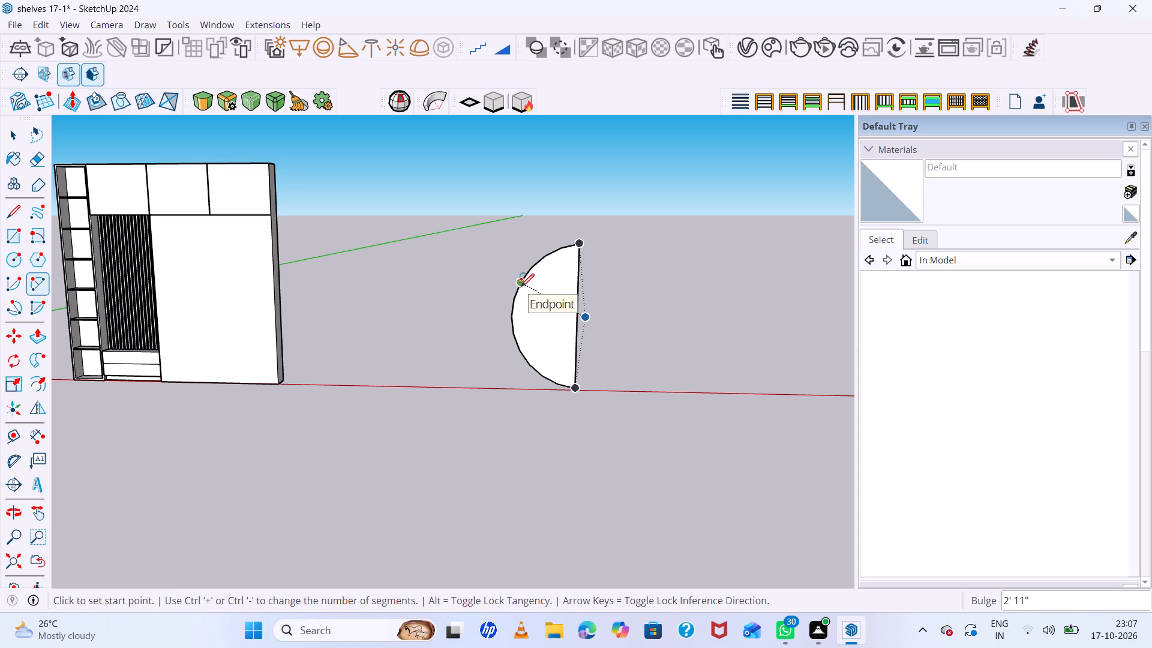
pyautogui.write('40')
pyautogui.press('s')
pyautogui.press('Return')
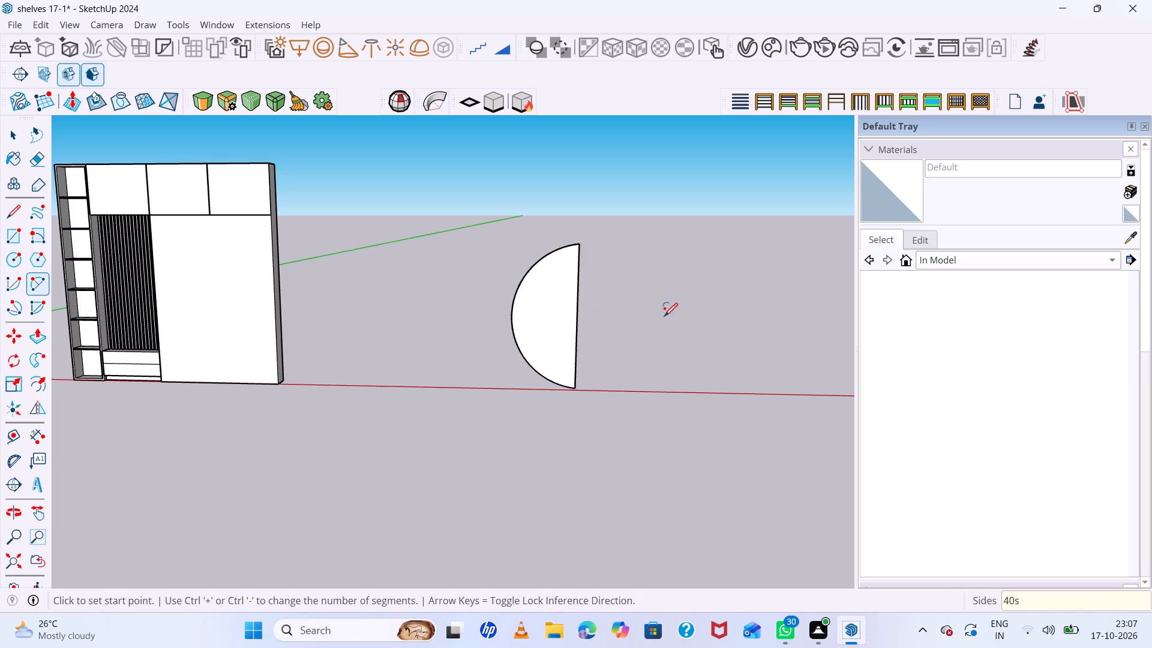
pyautogui.press('space')
# Extrude the half-round mirror face to a thickness of about 2 inches.
pyautogui.scroll(-7, 497, 276)
pyautogui.scroll(7, 559, 265)
pyautogui.moveTo(540, 277); pyautogui.dragTo(685, 369, button='middle')
pyautogui.scroll(6, 485, 301)
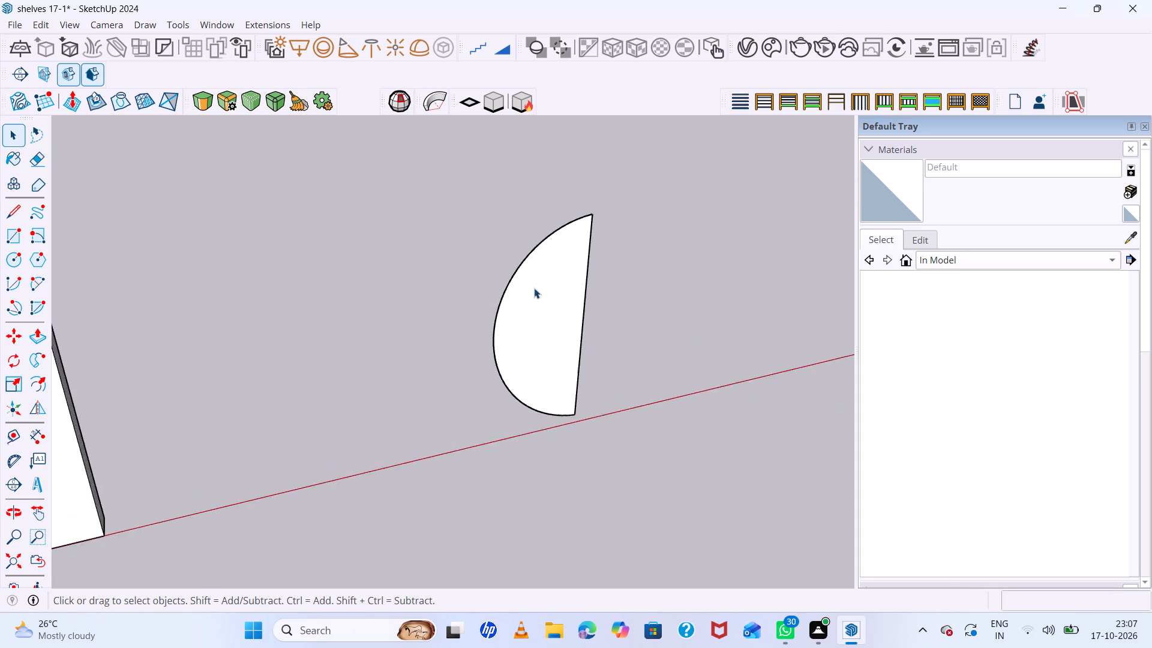
pyautogui.scroll(5, 538, 286)
pyautogui.click(538, 286)
pyautogui.press('p')
pyautogui.click(538, 286)
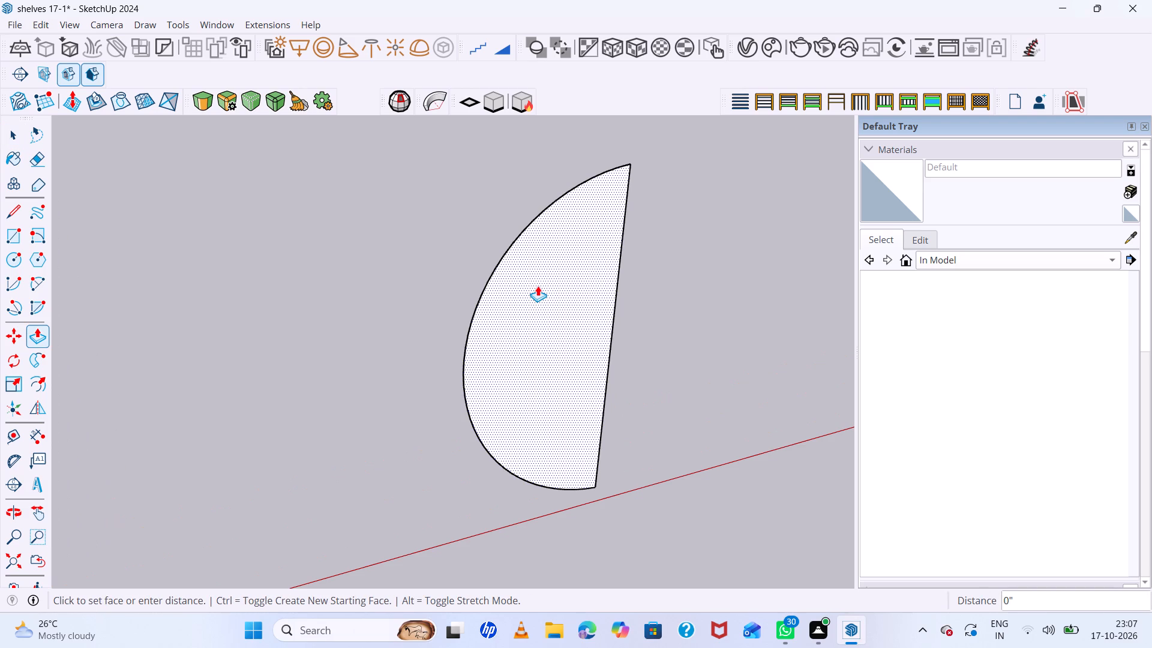
pyautogui.click(533, 281)
# Offset the outline of the half-round panel's rear face slightly inward to form a narrow border.
pyautogui.scroll(-13, 532, 280)
pyautogui.moveTo(566, 286); pyautogui.dragTo(575, 292, button='middle')
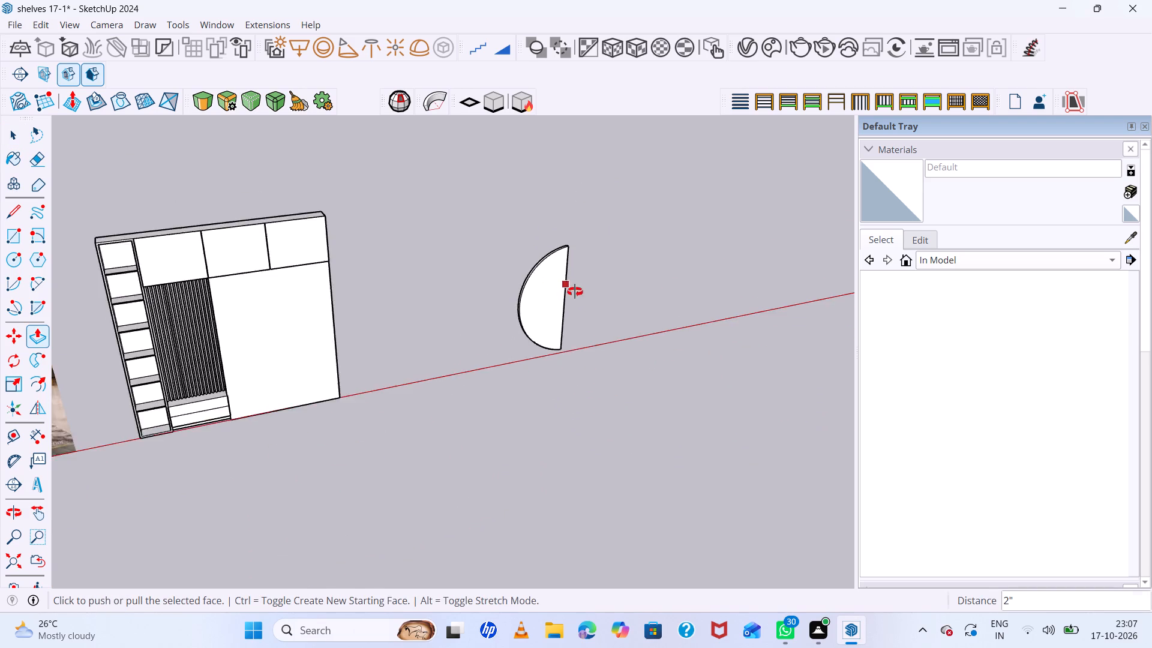
pyautogui.moveTo(575, 292); pyautogui.dragTo(865, 395, button='middle')
pyautogui.moveTo(481, 248); pyautogui.dragTo(902, 258, button='middle')
pyautogui.scroll(6, 365, 338)
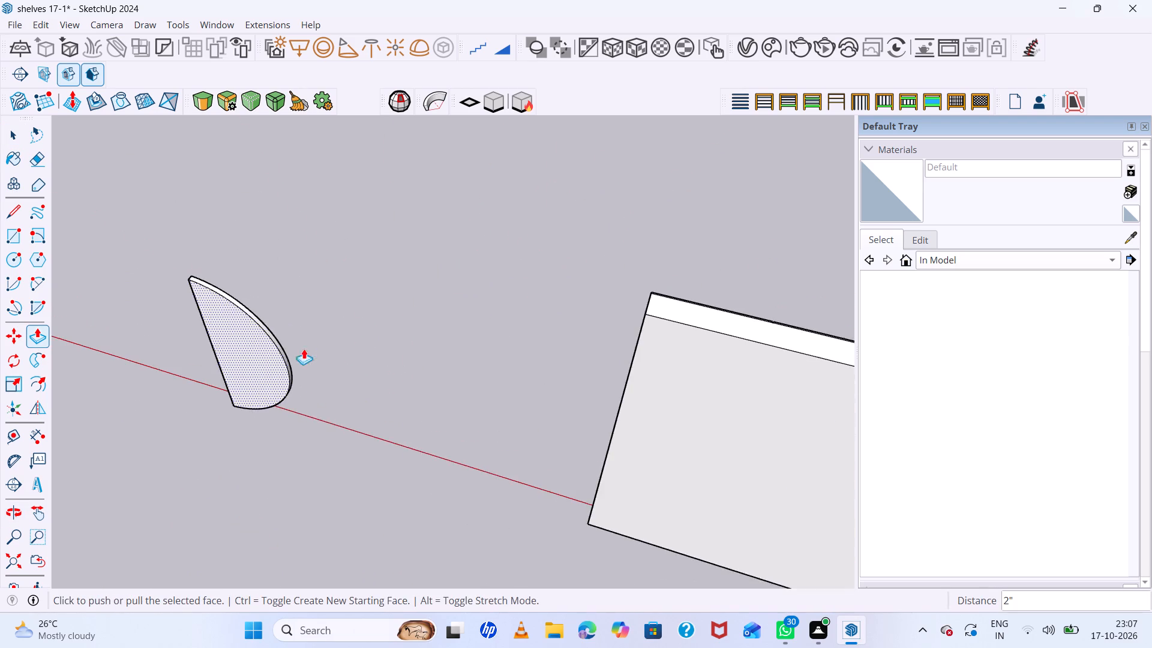
pyautogui.moveTo(291, 353); pyautogui.dragTo(374, 243, button='middle')
pyautogui.press('space')
pyautogui.click(254, 374)
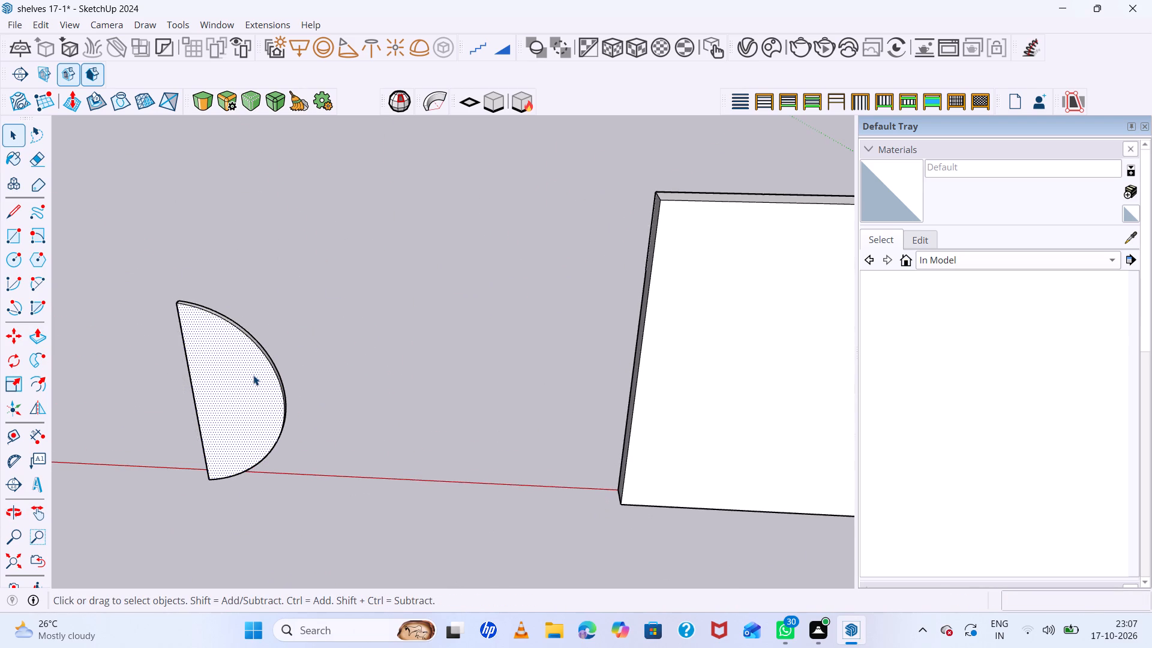
pyautogui.press('f')
pyautogui.click(265, 359)
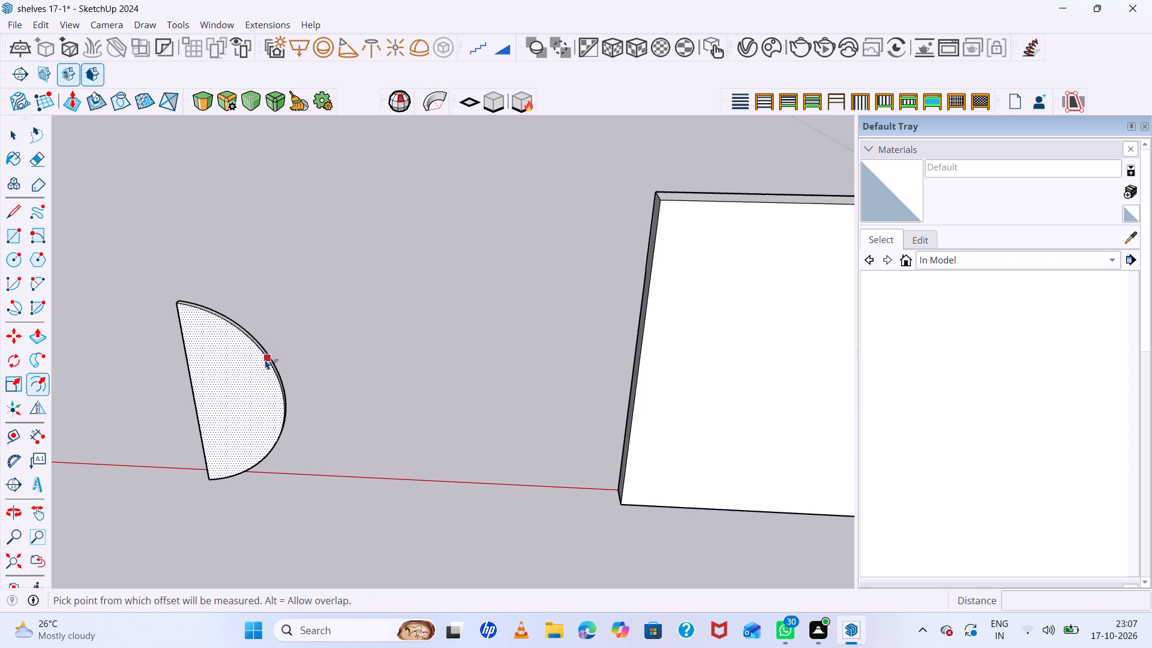
pyautogui.click(263, 363)
pyautogui.scroll(2, 233, 348)
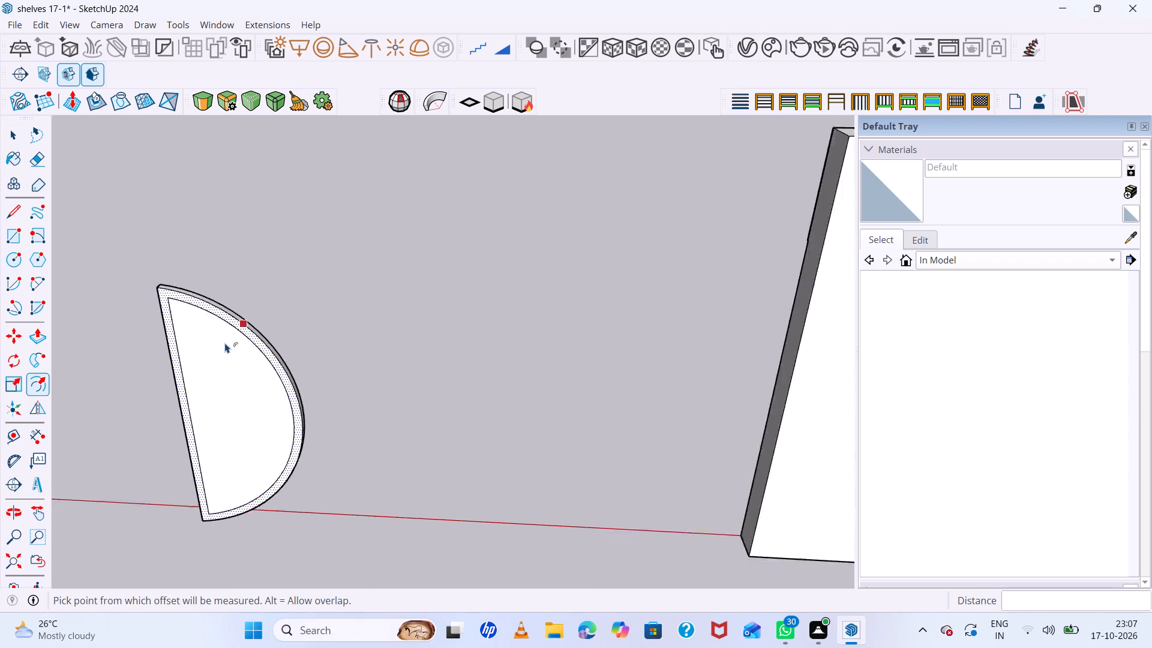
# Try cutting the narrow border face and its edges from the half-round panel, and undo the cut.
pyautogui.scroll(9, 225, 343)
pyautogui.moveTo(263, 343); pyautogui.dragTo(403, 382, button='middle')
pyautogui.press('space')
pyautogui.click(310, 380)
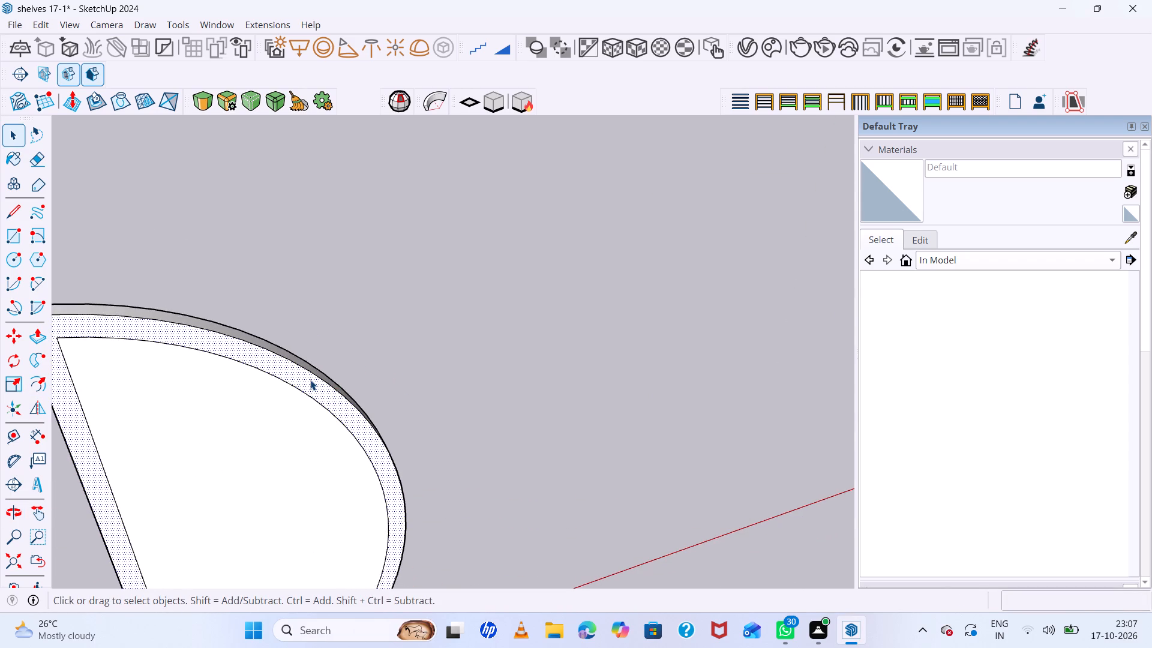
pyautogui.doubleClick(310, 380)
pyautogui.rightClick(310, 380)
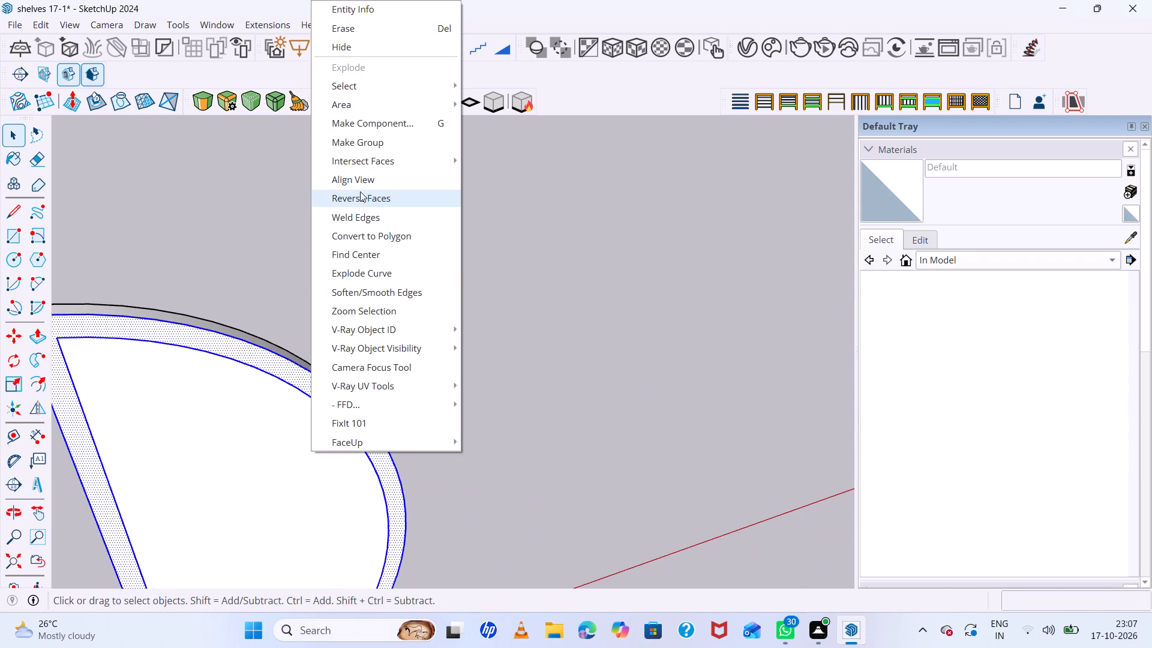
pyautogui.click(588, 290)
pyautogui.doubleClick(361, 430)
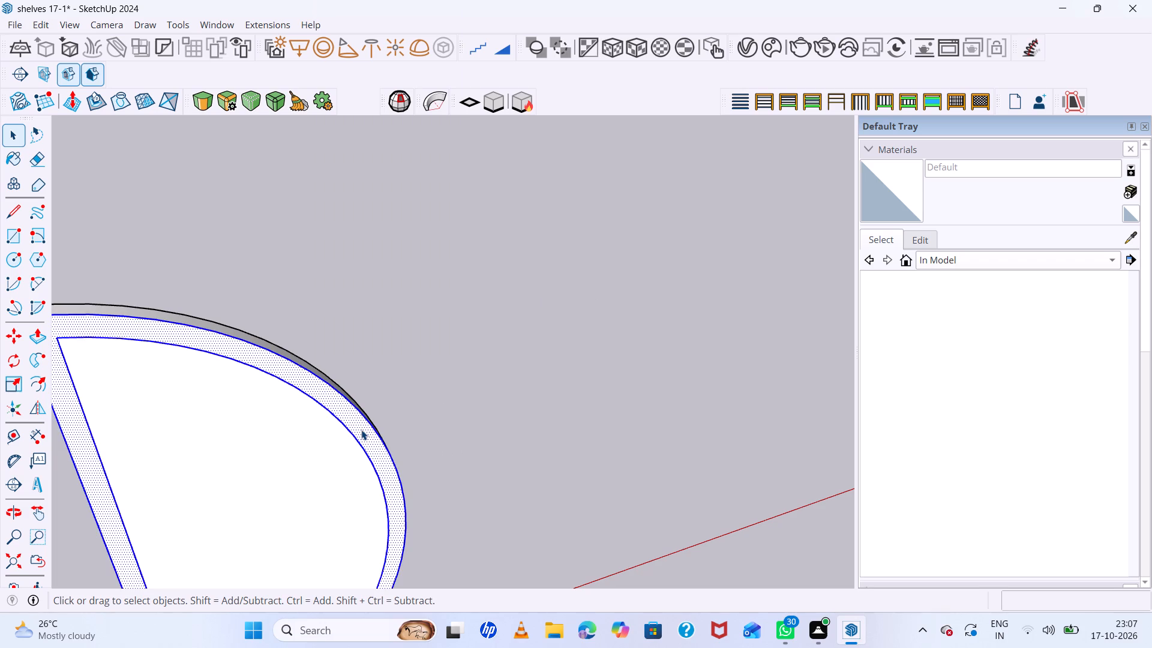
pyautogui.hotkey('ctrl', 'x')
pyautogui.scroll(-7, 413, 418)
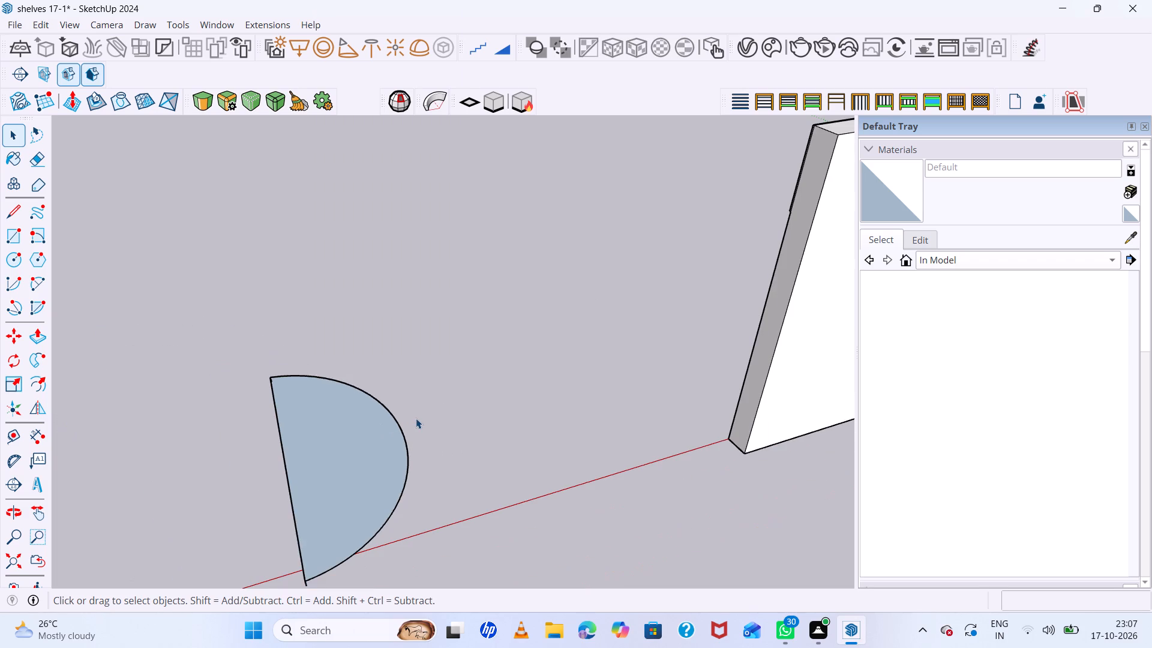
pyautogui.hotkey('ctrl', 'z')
# Copy the narrow border face of the half-round panel.
pyautogui.scroll(6, 380, 425)
pyautogui.click(395, 415)
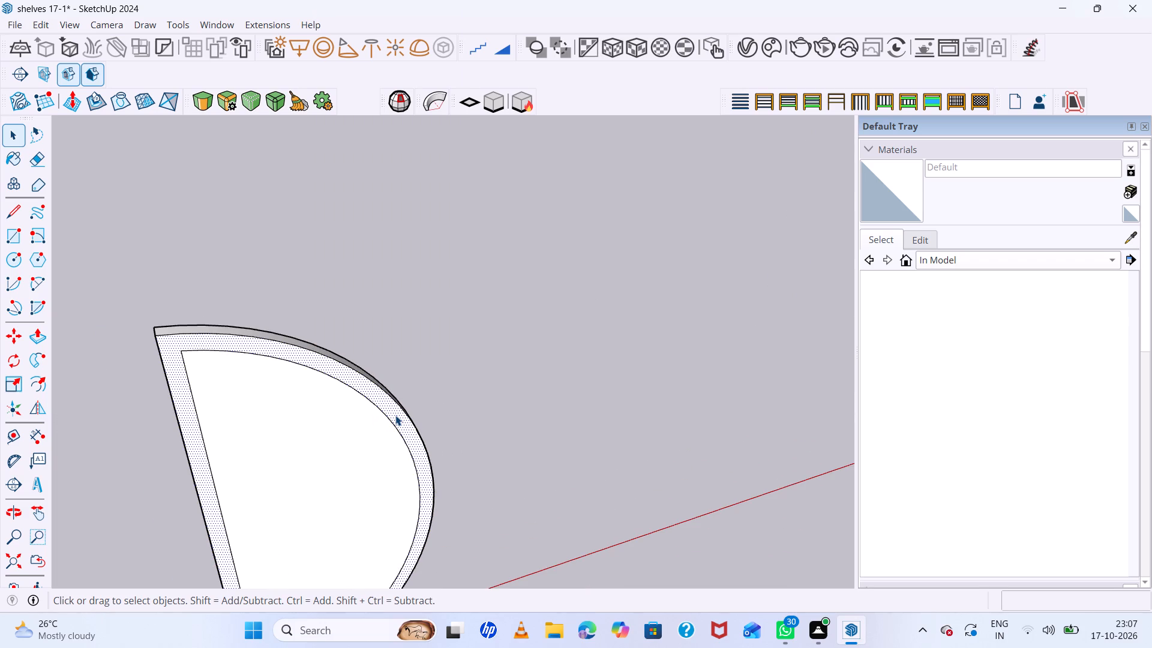
pyautogui.hotkey('ctrl', 'c')
# Make the whole half-round panel, including all its connected faces and edges, into a group.
pyautogui.click(481, 394)
pyautogui.scroll(-7, 366, 395)
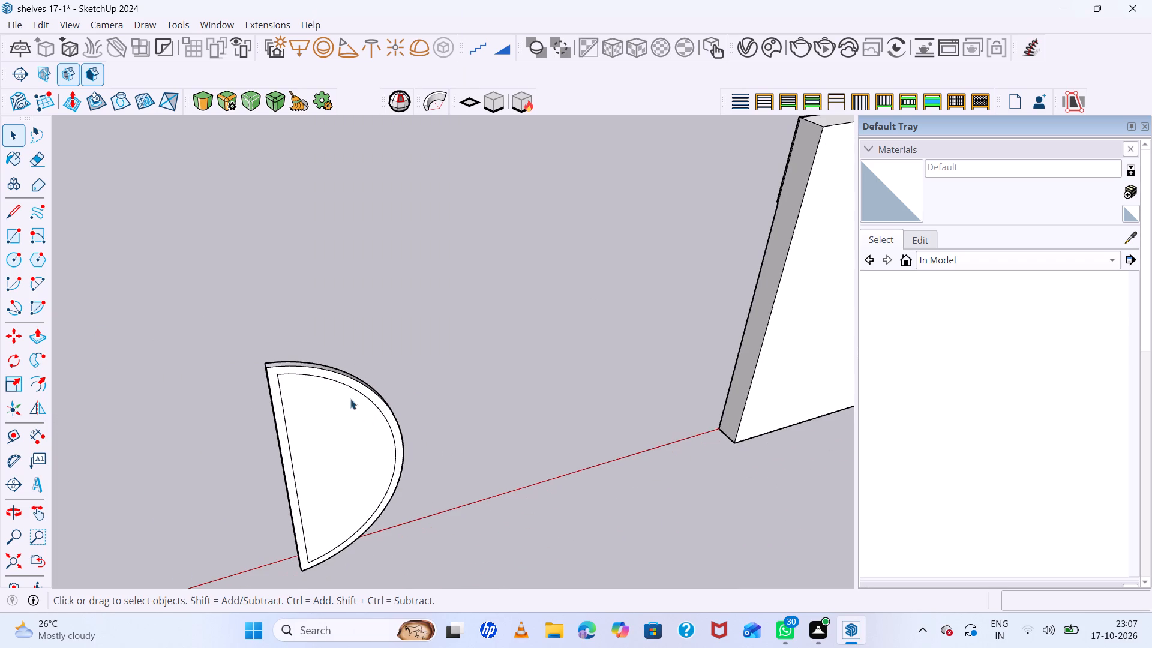
pyautogui.tripleClick(344, 404)
pyautogui.rightClick(344, 404)
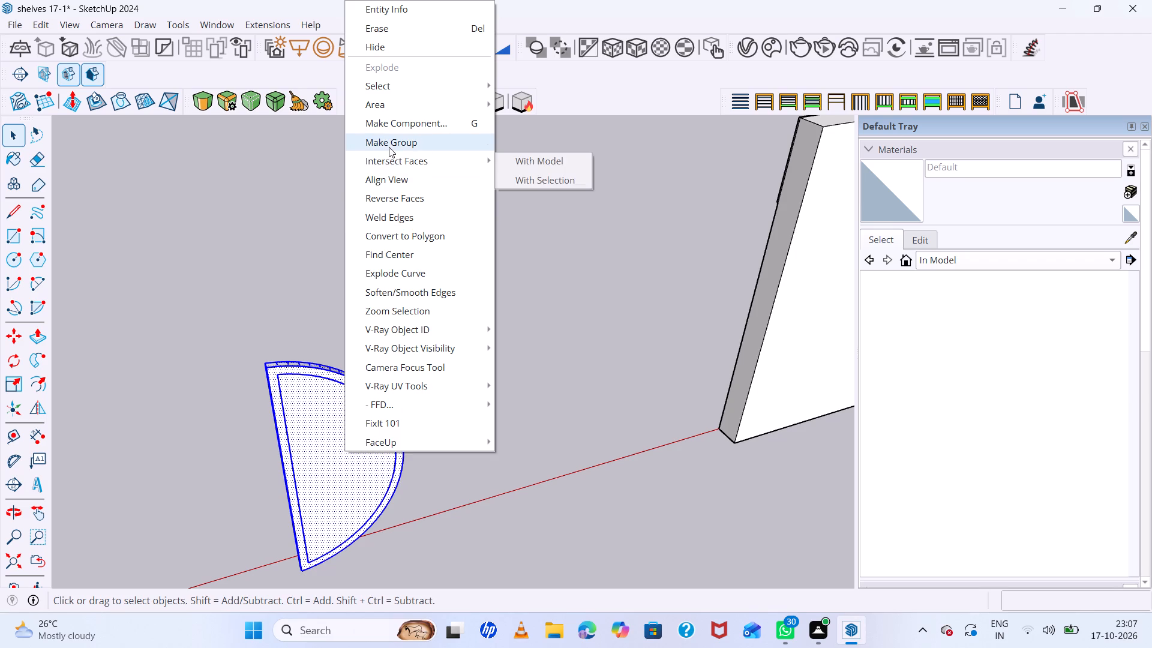
pyautogui.click(391, 142)
pyautogui.click(477, 376)
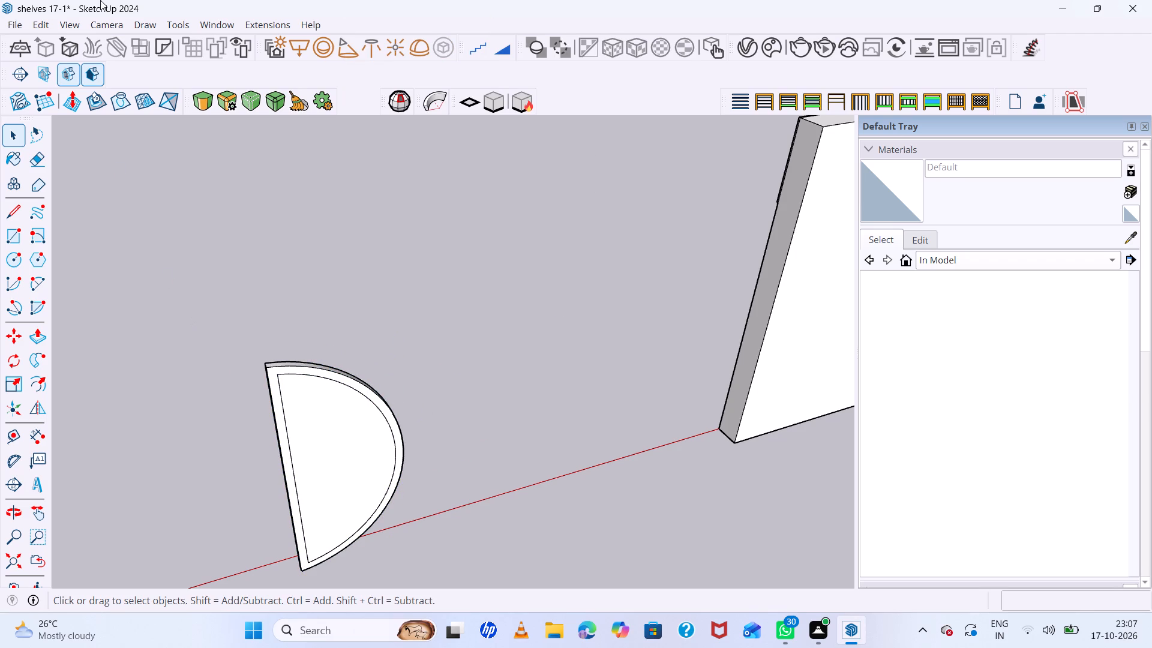
# Paste the copied border face in place on the half-round panel and make it a separate group.
pyautogui.click(37, 21)
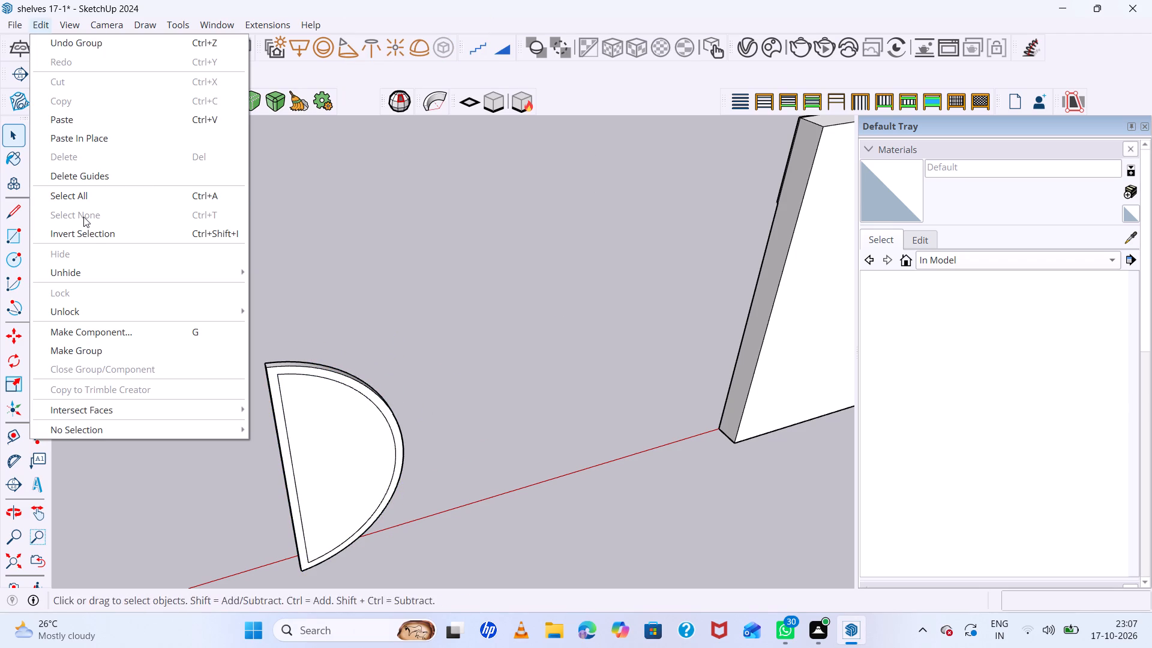
pyautogui.click(111, 138)
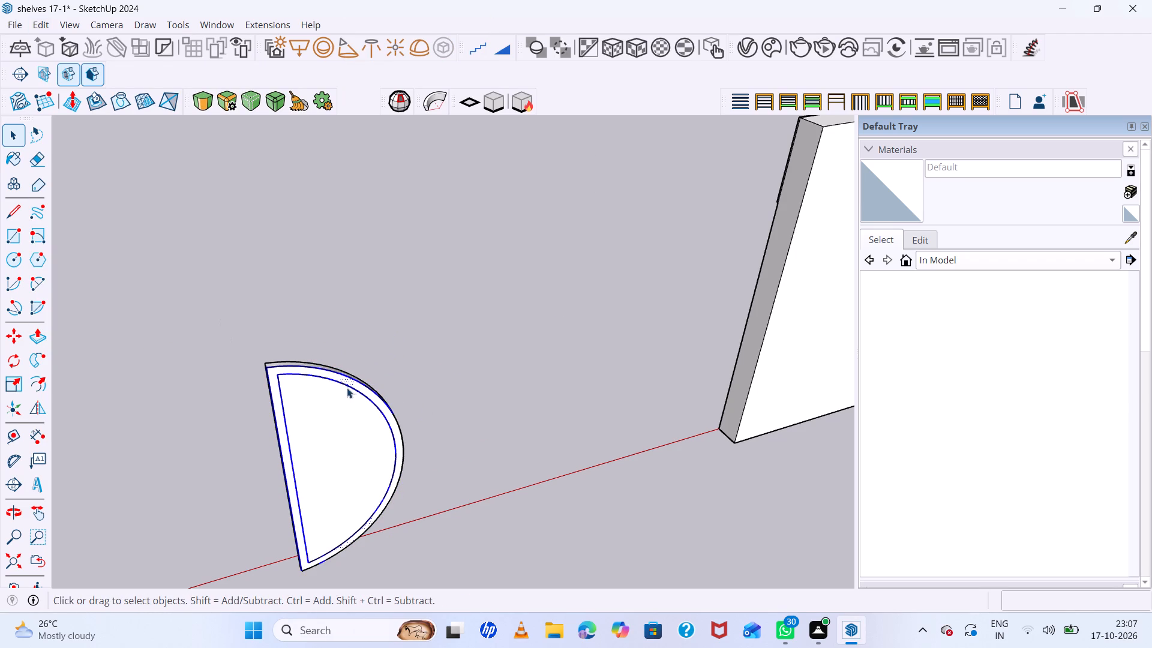
pyautogui.rightClick(373, 397)
pyautogui.click(440, 137)
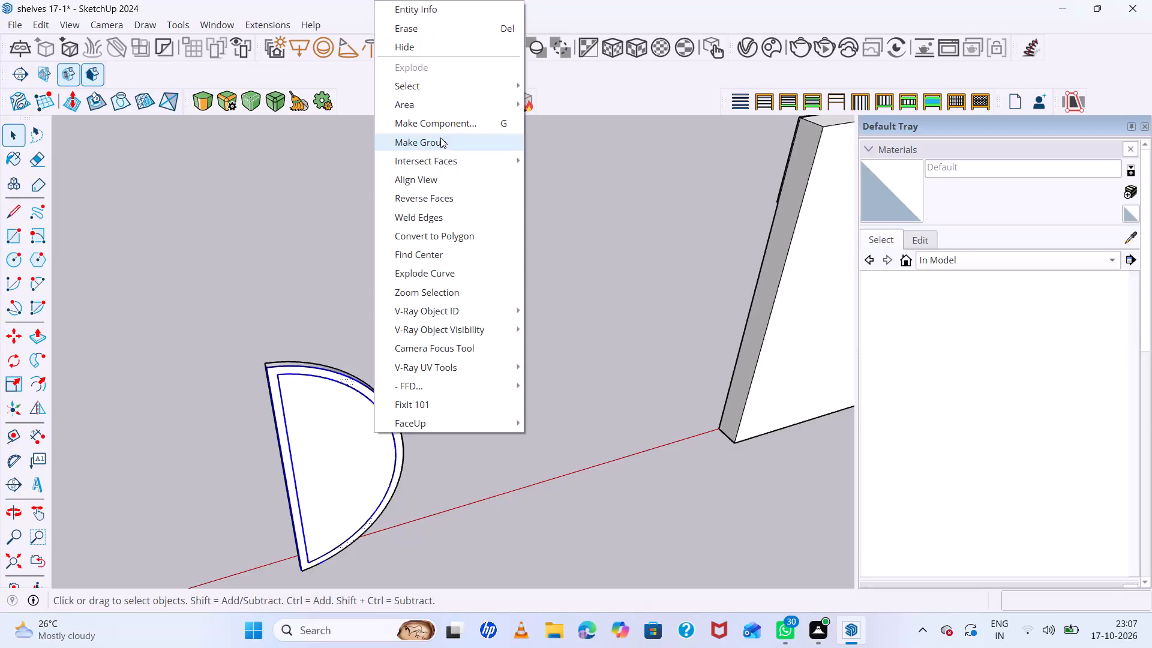
# Move the border group 1 mm away from the half-round panel's rear face along the green axis.
pyautogui.moveTo(238, 394); pyautogui.dragTo(629, 411, button='middle')
pyautogui.scroll(12, 562, 432)
pyautogui.scroll(-8, 386, 400)
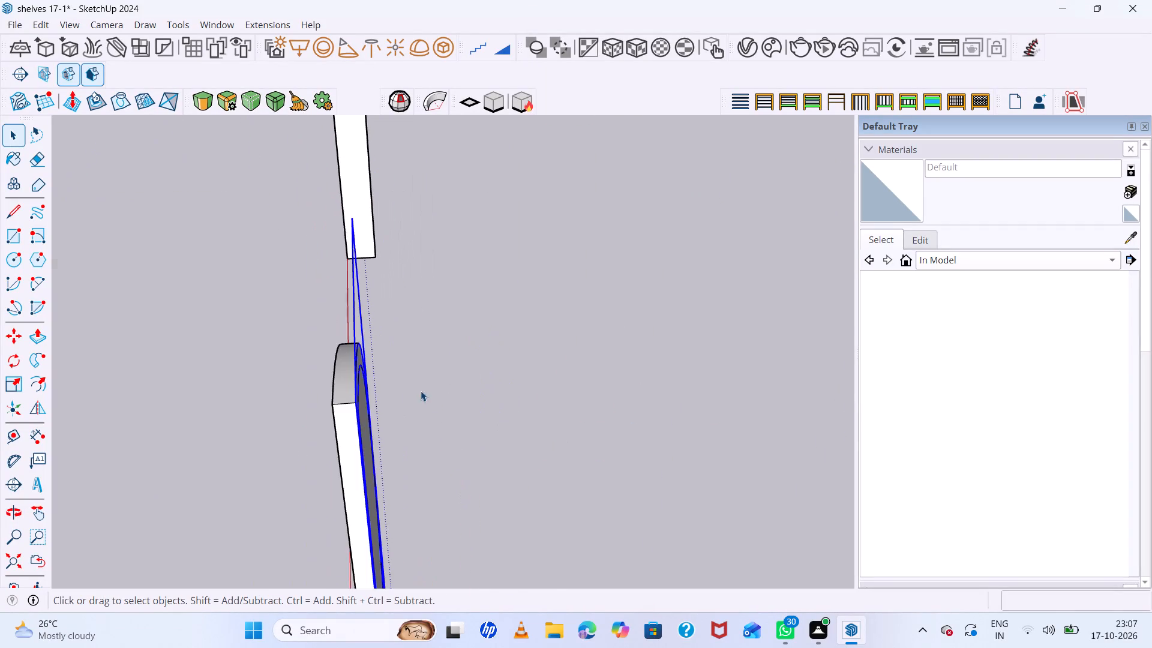
pyautogui.scroll(10, 346, 412)
pyautogui.press('m')
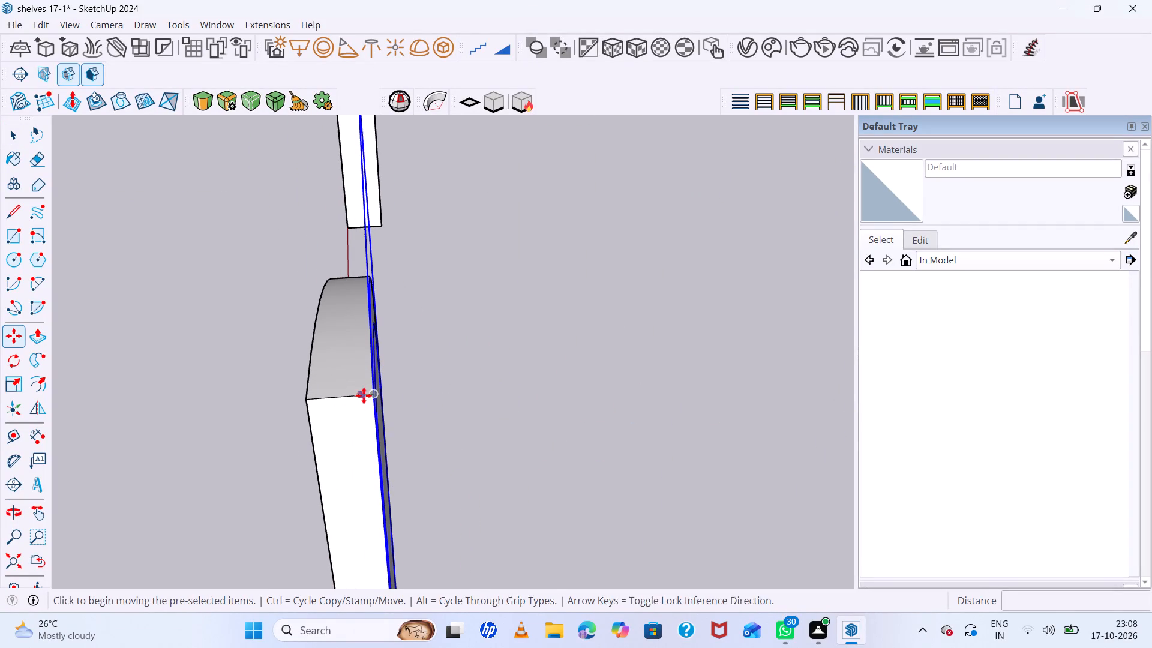
pyautogui.click(376, 396)
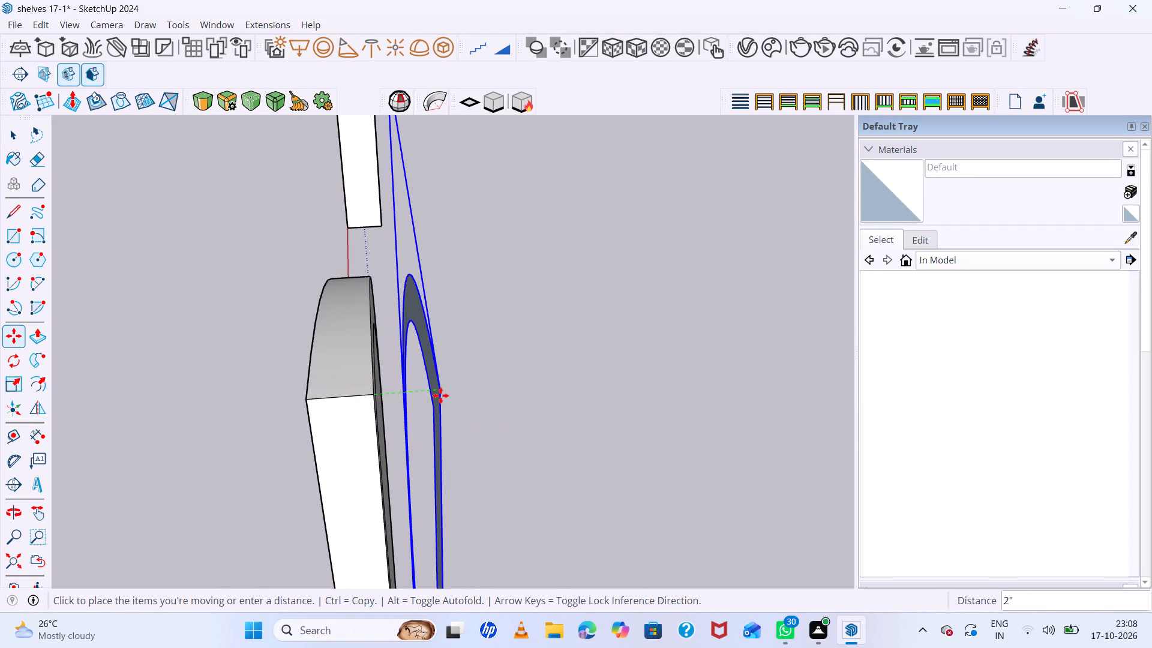
pyautogui.press('1')
pyautogui.write('mm')
pyautogui.press('Return')
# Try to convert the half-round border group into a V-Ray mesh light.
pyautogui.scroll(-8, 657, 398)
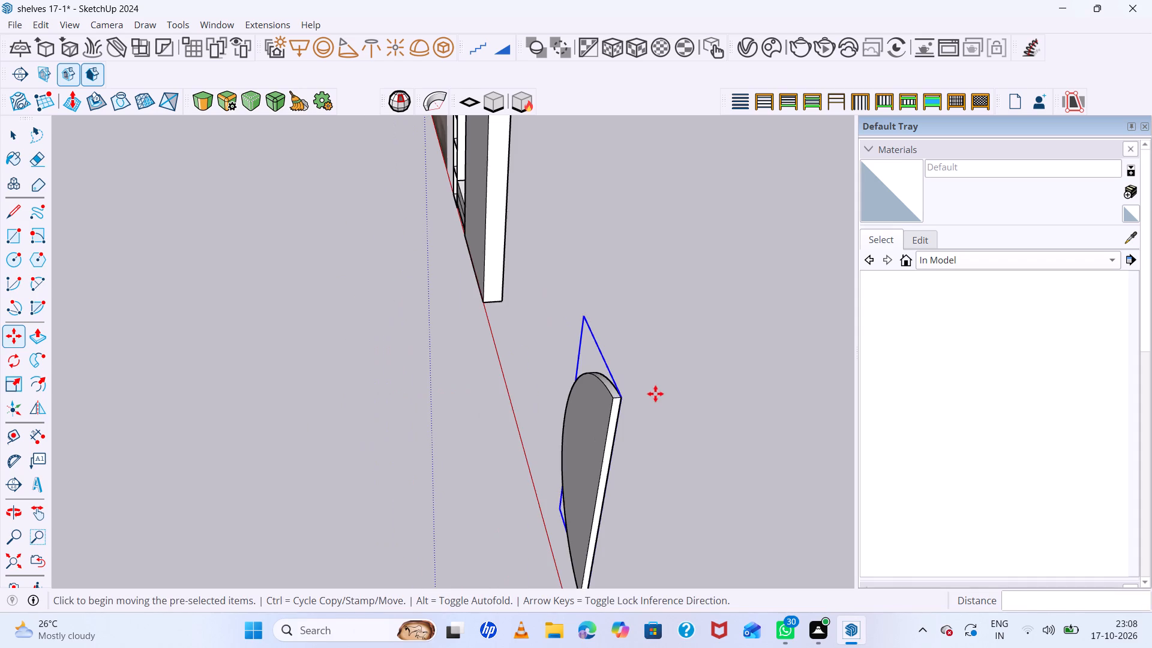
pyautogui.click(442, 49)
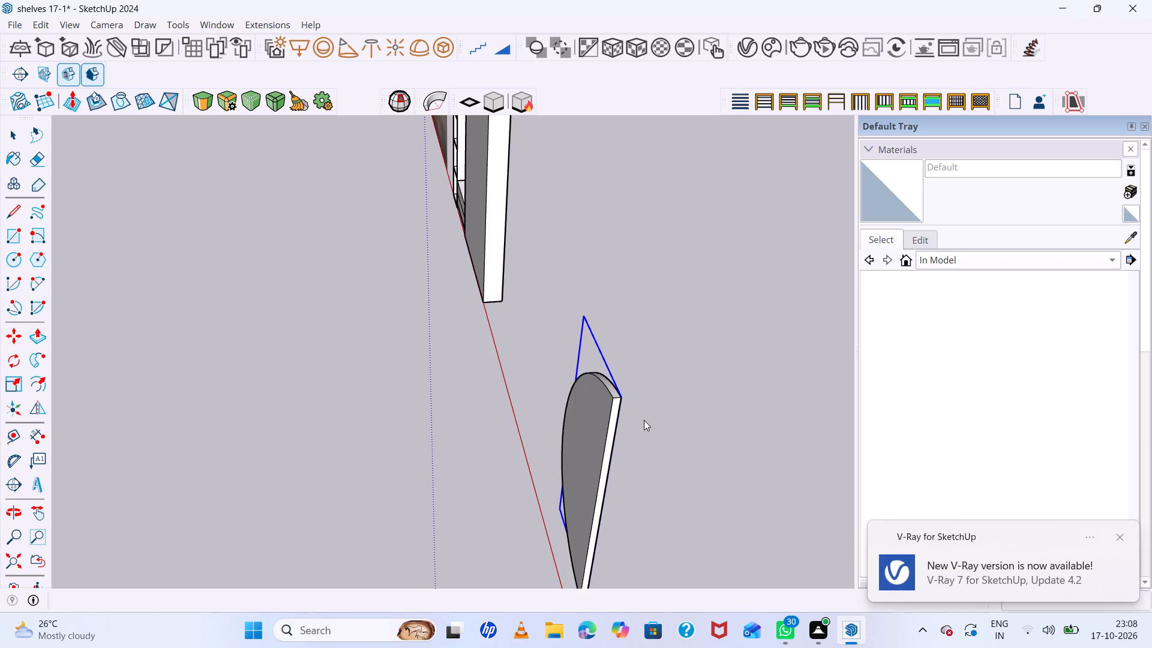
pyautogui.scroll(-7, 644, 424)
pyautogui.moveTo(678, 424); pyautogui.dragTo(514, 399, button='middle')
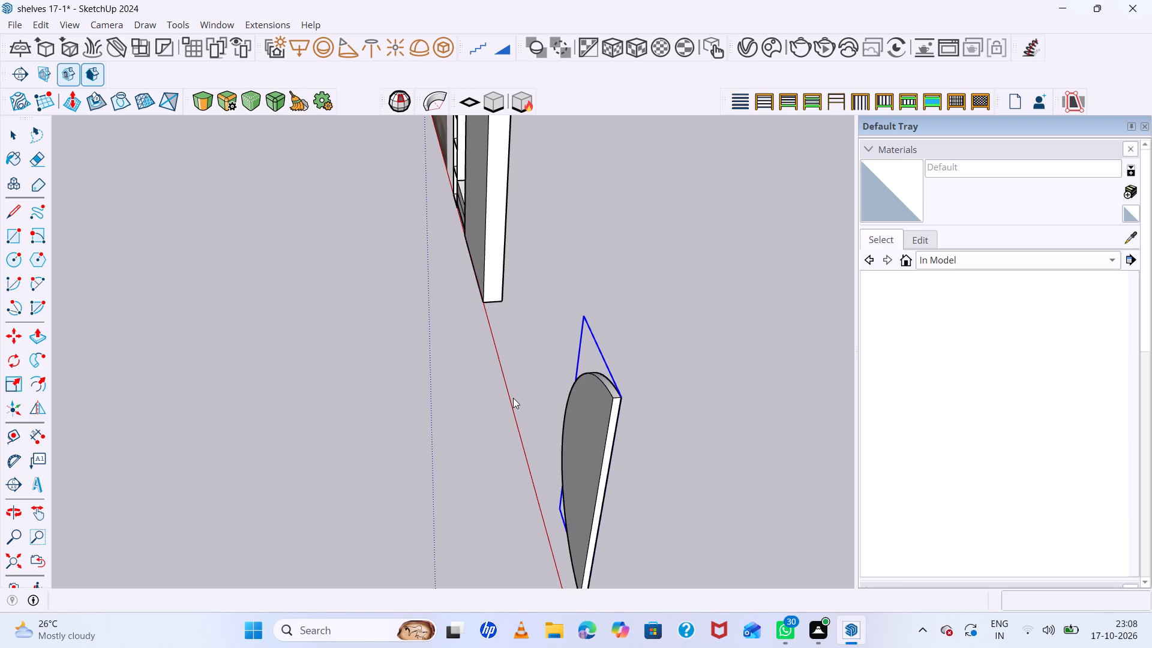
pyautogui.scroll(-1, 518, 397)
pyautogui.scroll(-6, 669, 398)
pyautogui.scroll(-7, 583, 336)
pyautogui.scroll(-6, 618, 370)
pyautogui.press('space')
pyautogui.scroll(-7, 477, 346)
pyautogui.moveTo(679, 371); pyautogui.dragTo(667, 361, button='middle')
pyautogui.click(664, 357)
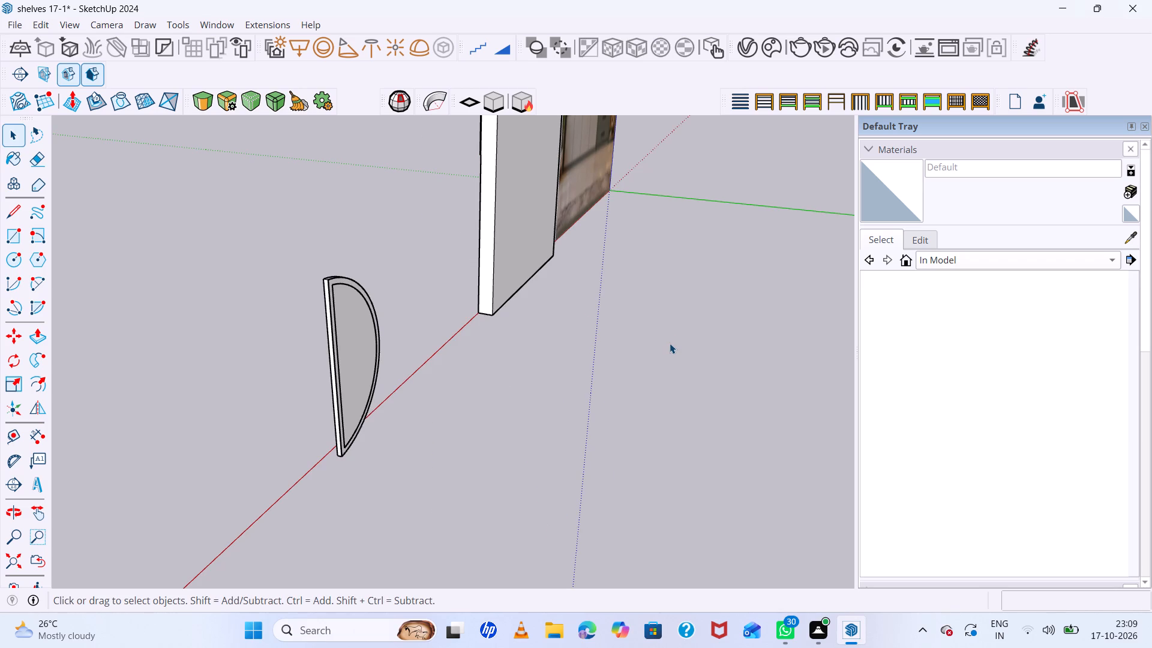
# Convert the half-round border group into a V-Ray mesh light.
pyautogui.scroll(-3, 281, 277)
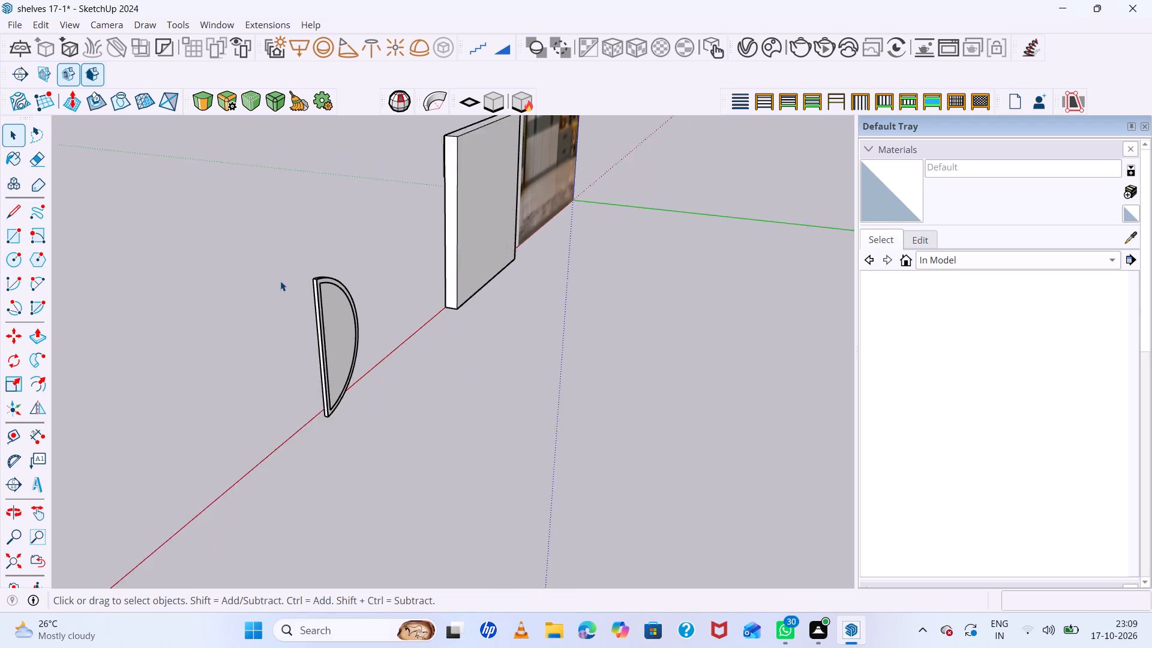
pyautogui.scroll(-3, 280, 281)
pyautogui.scroll(15, 307, 302)
pyautogui.moveTo(446, 321); pyautogui.dragTo(341, 325, button='middle')
pyautogui.scroll(-3, 376, 335)
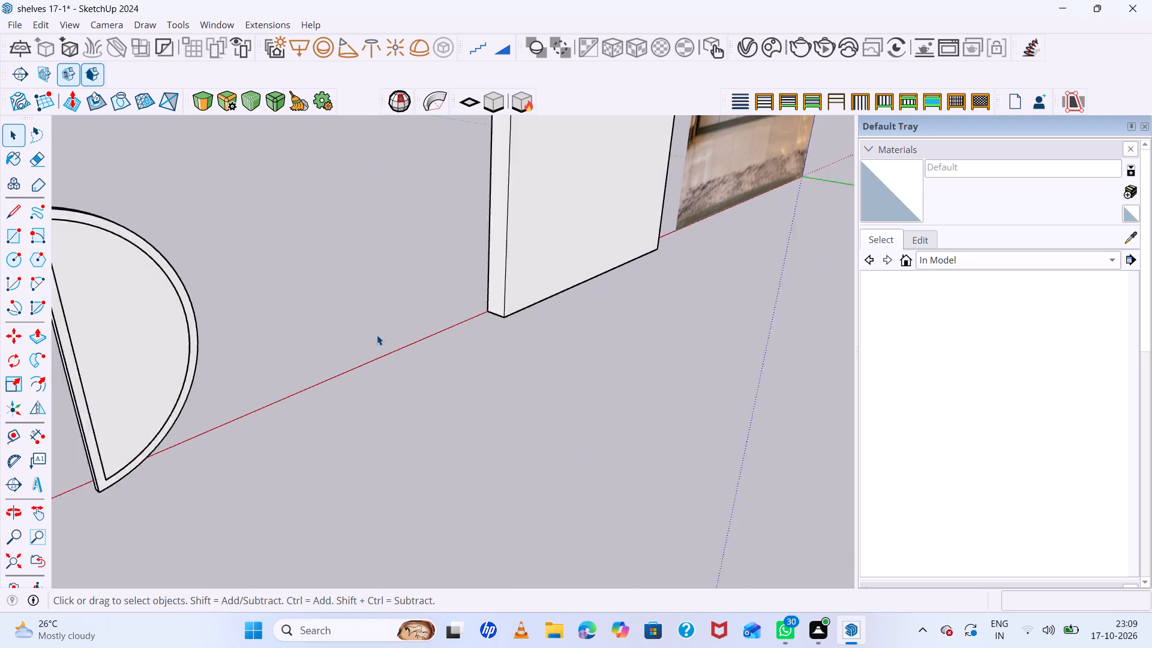
pyautogui.scroll(-5, 377, 335)
pyautogui.scroll(6, 272, 301)
pyautogui.click(274, 295)
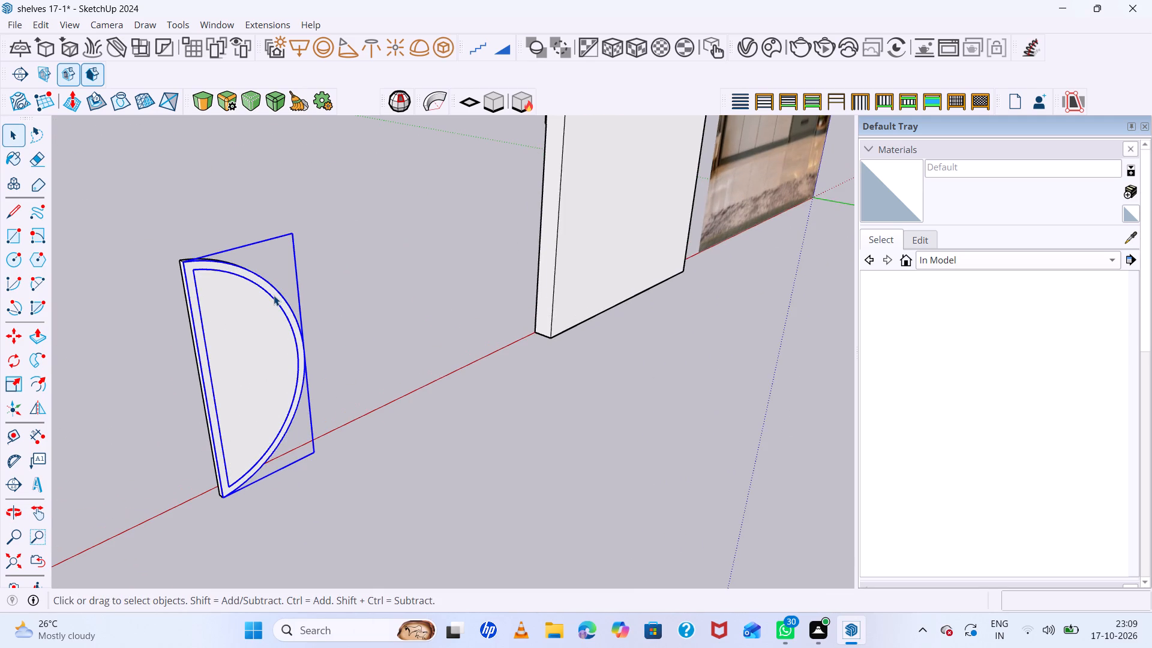
pyautogui.click(445, 47)
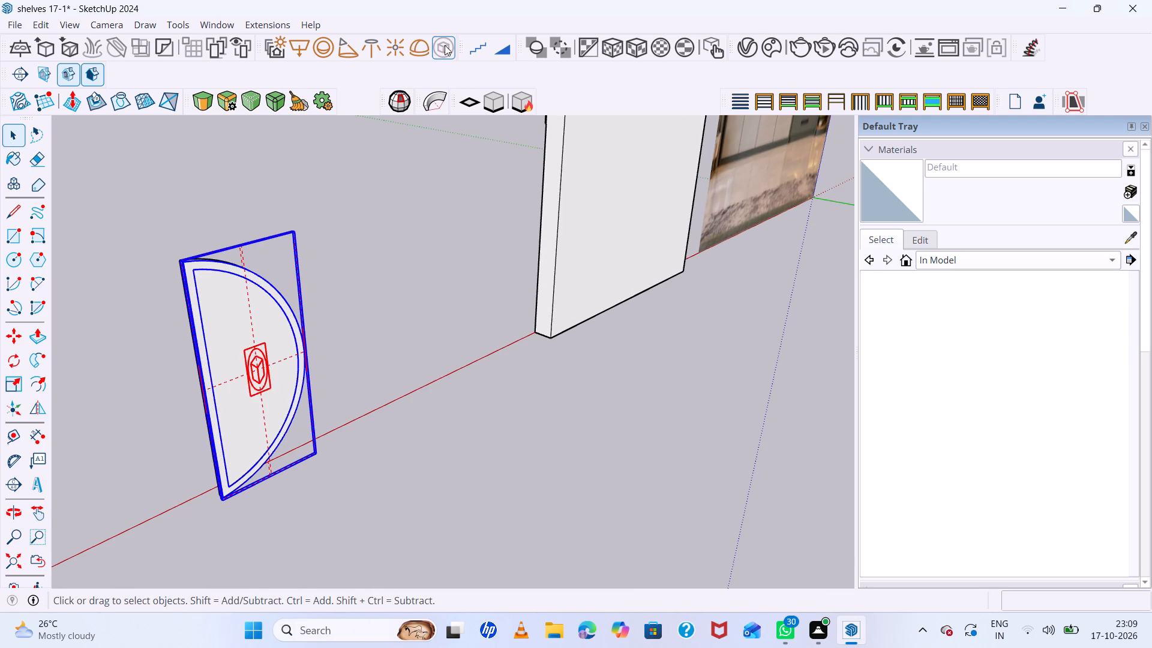
# Move the half-round panel together with its border mesh light into the niche, placing the light's lower rear corner on the slats' front face.
pyautogui.scroll(-6, 364, 403)
pyautogui.moveTo(349, 385); pyautogui.dragTo(691, 397, button='middle')
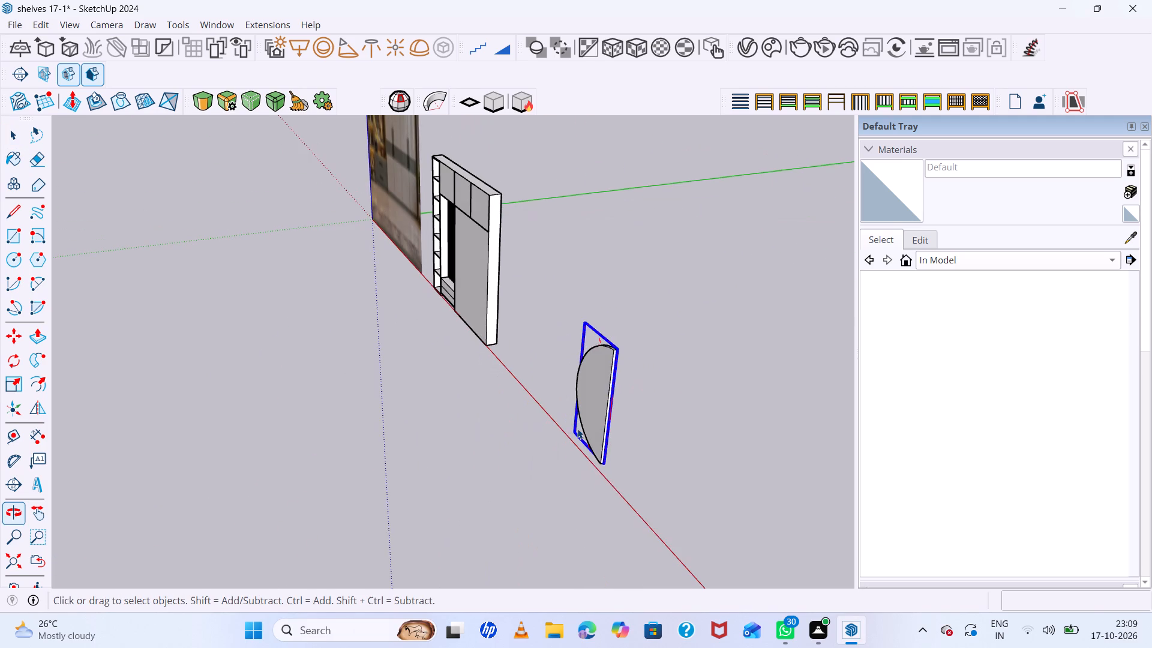
pyautogui.scroll(6, 577, 428)
pyautogui.scroll(5, 617, 485)
pyautogui.scroll(16, 638, 502)
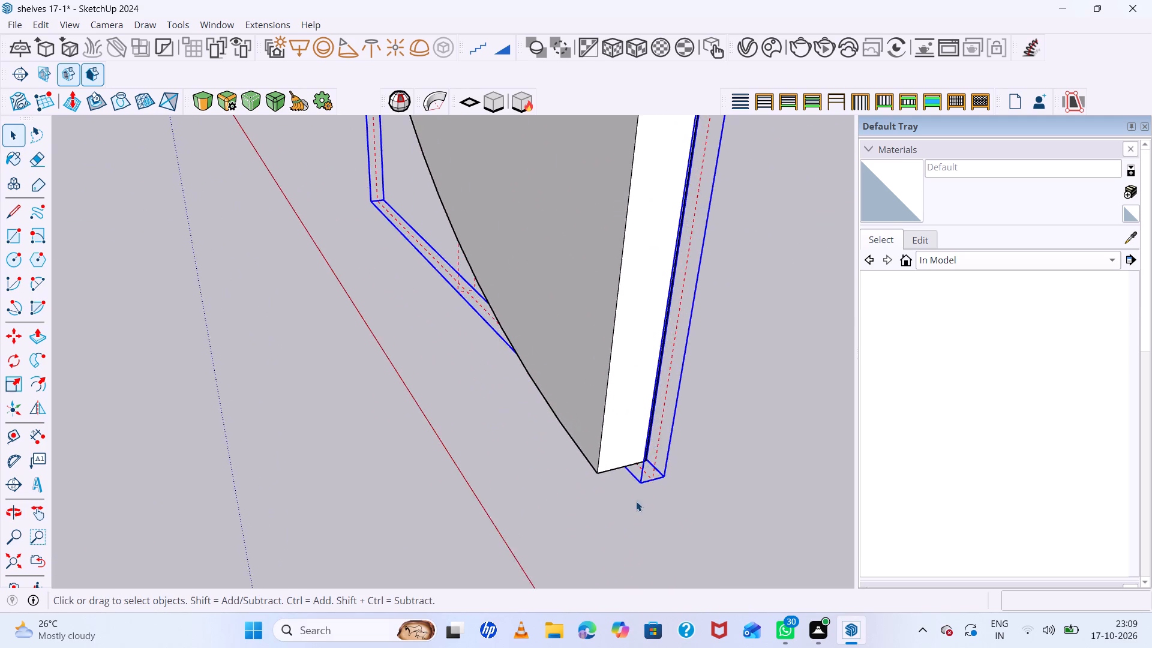
pyautogui.scroll(20, 636, 501)
pyautogui.scroll(8, 636, 501)
pyautogui.scroll(-3, 628, 445)
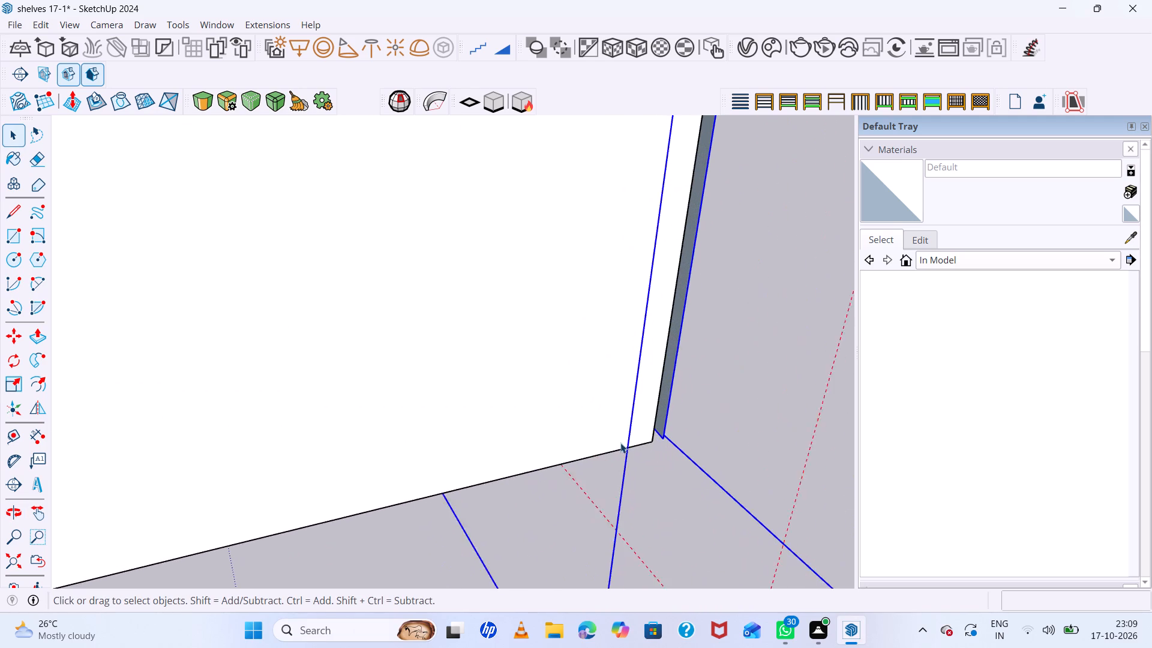
pyautogui.scroll(-13, 620, 443)
pyautogui.click(584, 421)
pyautogui.scroll(-5, 580, 420)
pyautogui.scroll(3, 611, 419)
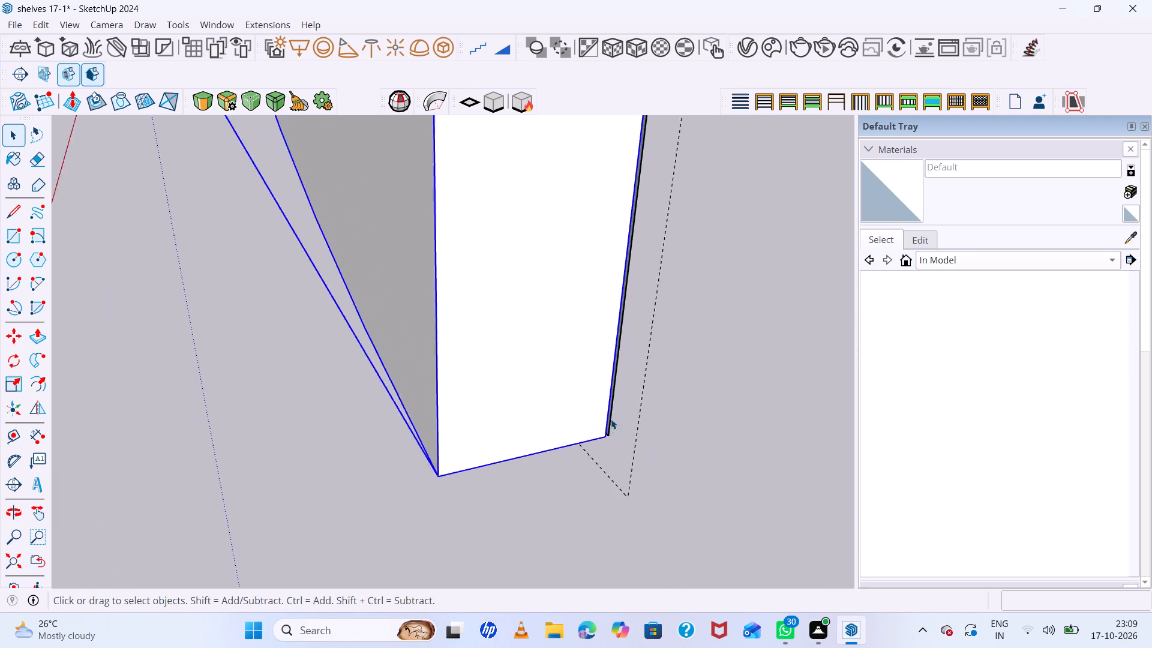
pyautogui.scroll(15, 611, 419)
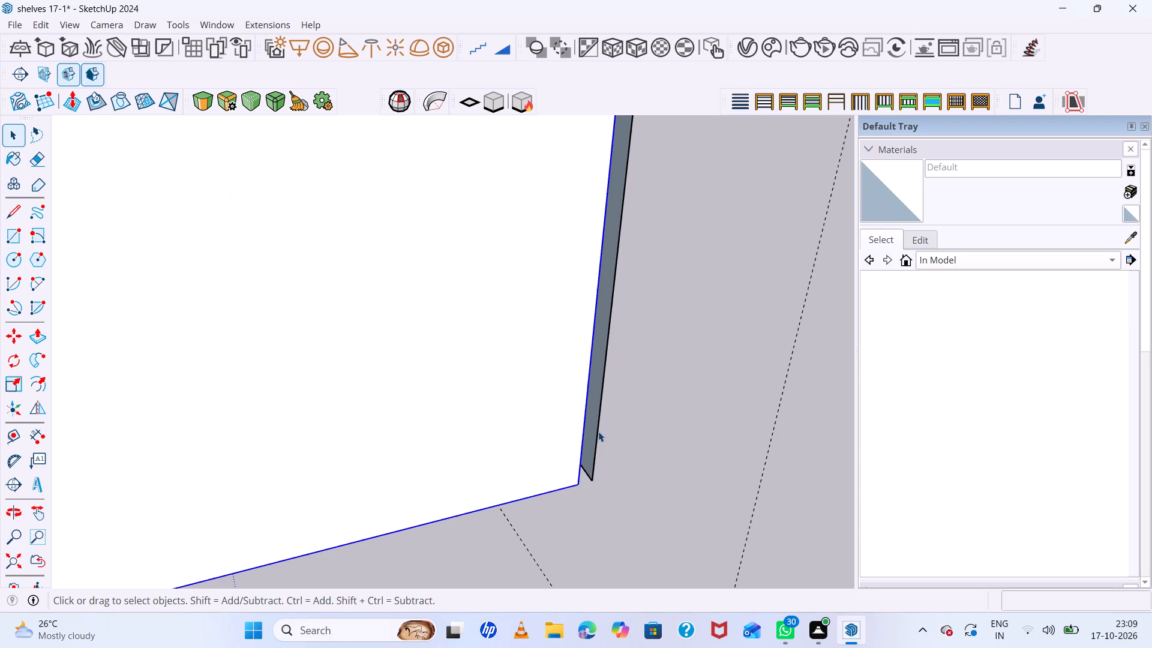
pyautogui.keyDown('shift'); pyautogui.click(598, 431); pyautogui.keyUp('shift')
pyautogui.scroll(-20, 594, 424)
pyautogui.scroll(-2, 594, 424)
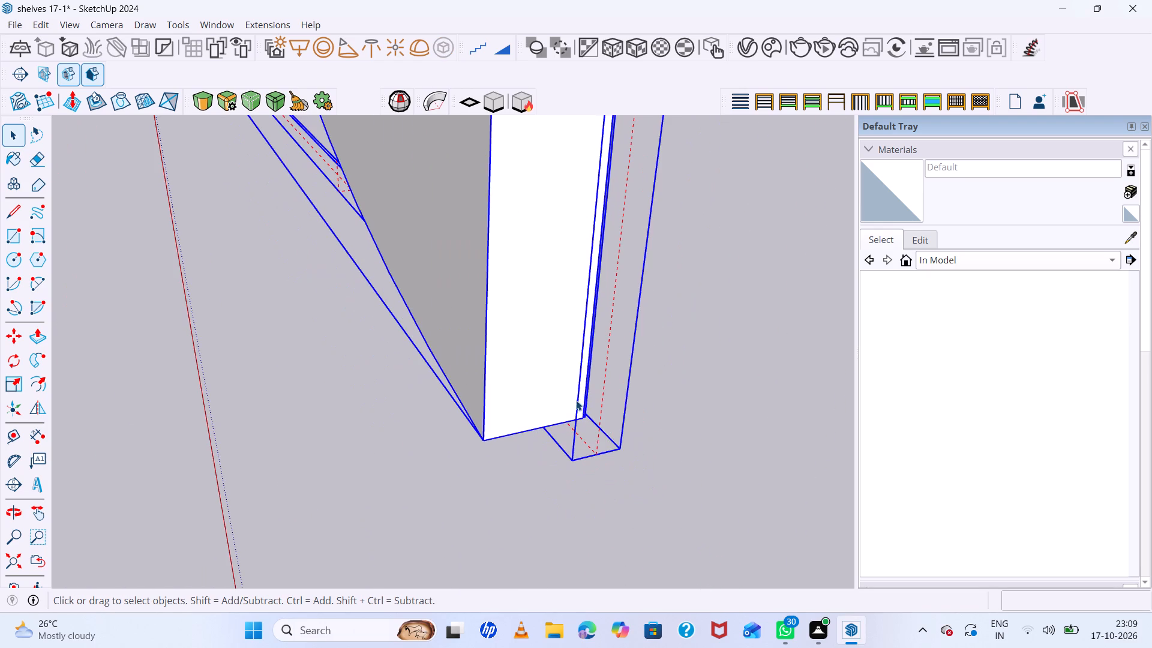
pyautogui.press('m')
pyautogui.scroll(13, 611, 431)
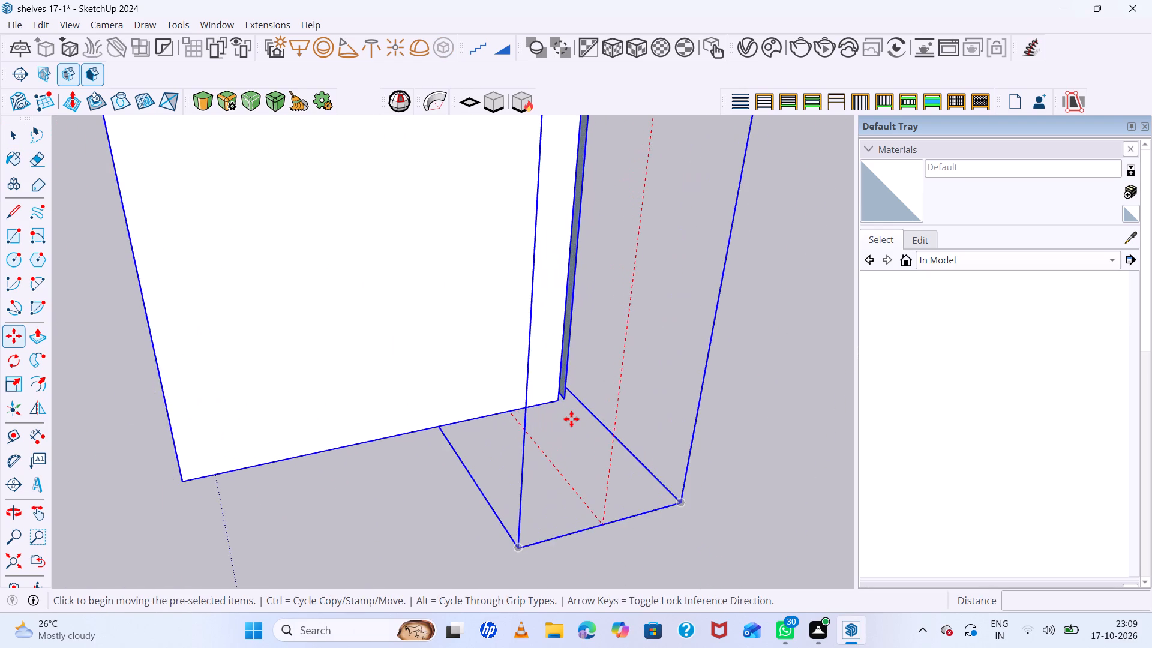
pyautogui.scroll(7, 571, 419)
pyautogui.click(561, 380)
pyautogui.scroll(-3, 424, 390)
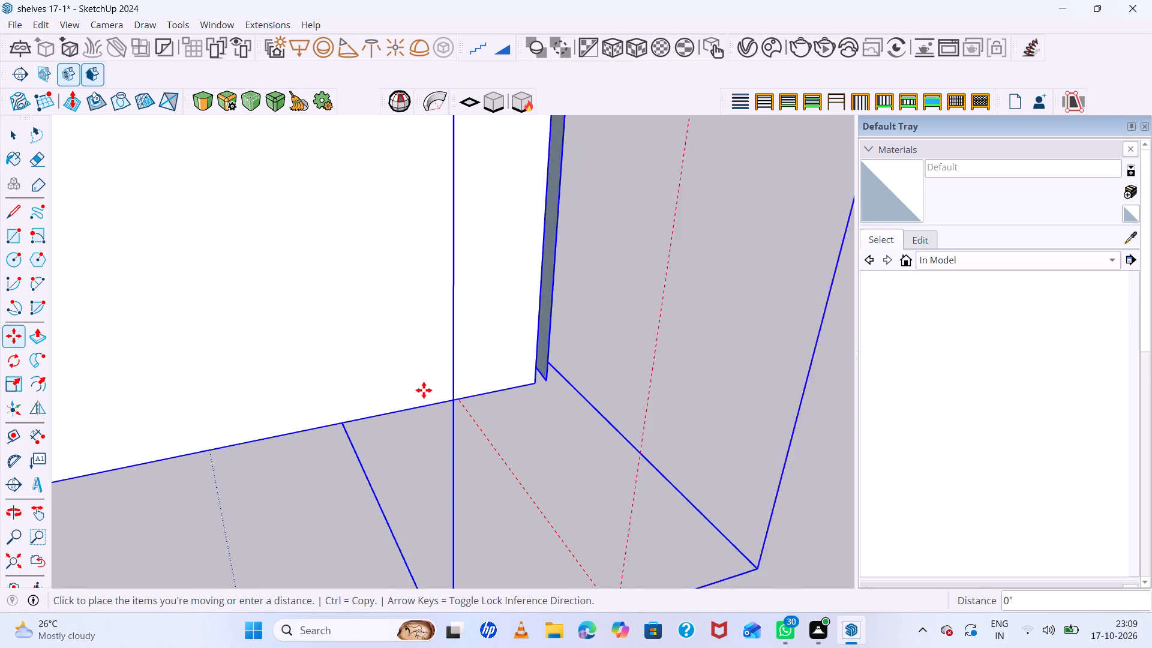
pyautogui.scroll(-4, 424, 390)
pyautogui.scroll(-6, 527, 376)
pyautogui.scroll(-20, 383, 359)
pyautogui.scroll(-1, 383, 359)
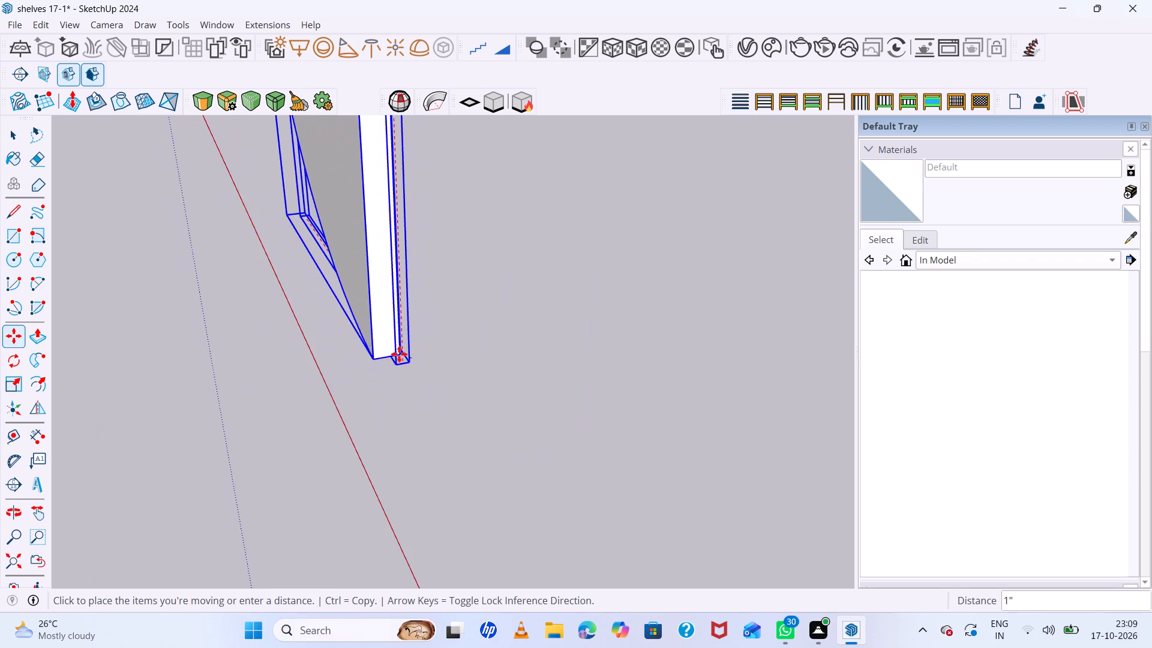
pyautogui.scroll(-14, 399, 354)
pyautogui.scroll(-7, 399, 354)
pyautogui.scroll(-8, 315, 289)
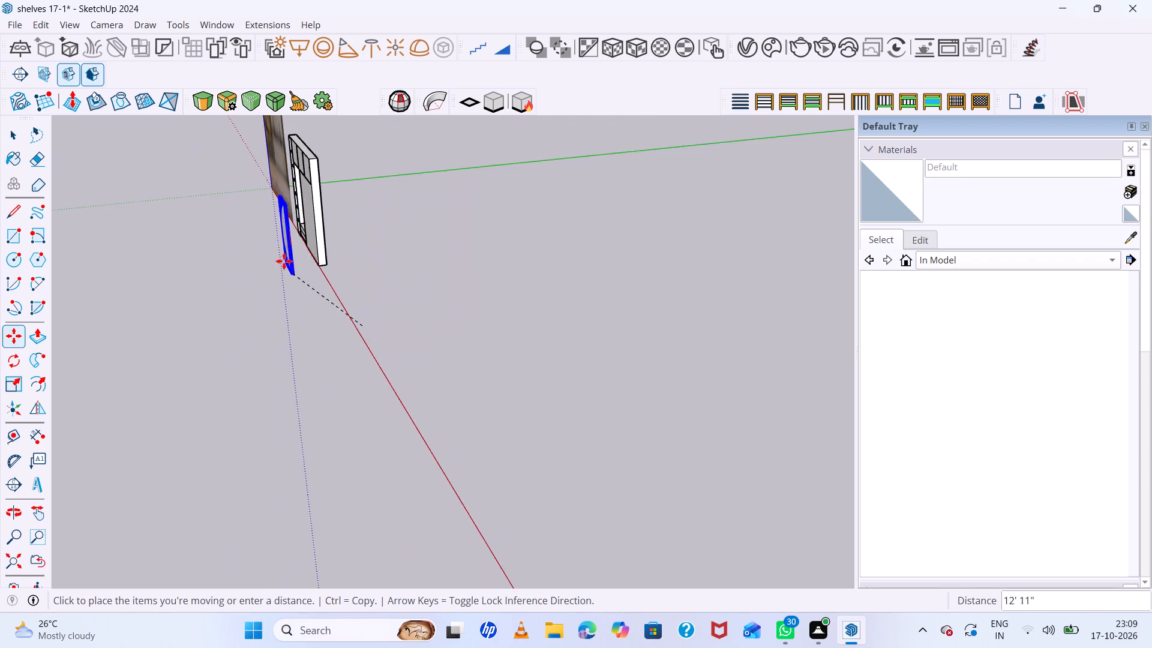
pyautogui.scroll(-4, 284, 261)
pyautogui.scroll(12, 304, 245)
pyautogui.moveTo(262, 205); pyautogui.dragTo(429, 199, button='middle')
pyautogui.scroll(3, 307, 239)
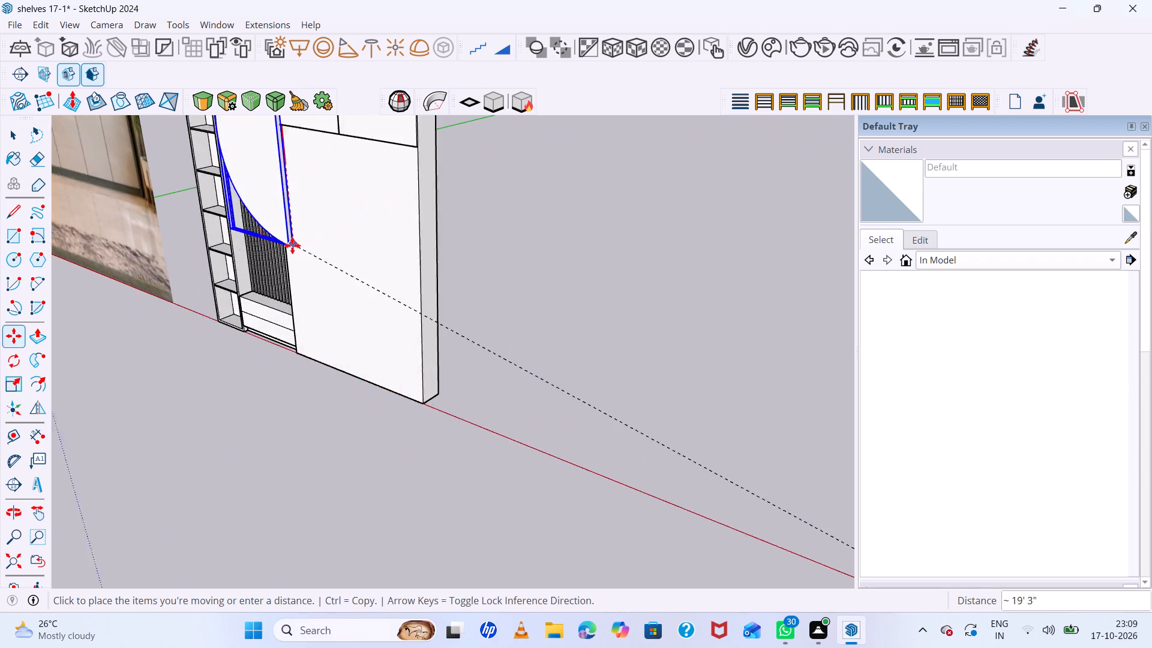
pyautogui.scroll(8, 292, 245)
pyautogui.scroll(10, 272, 293)
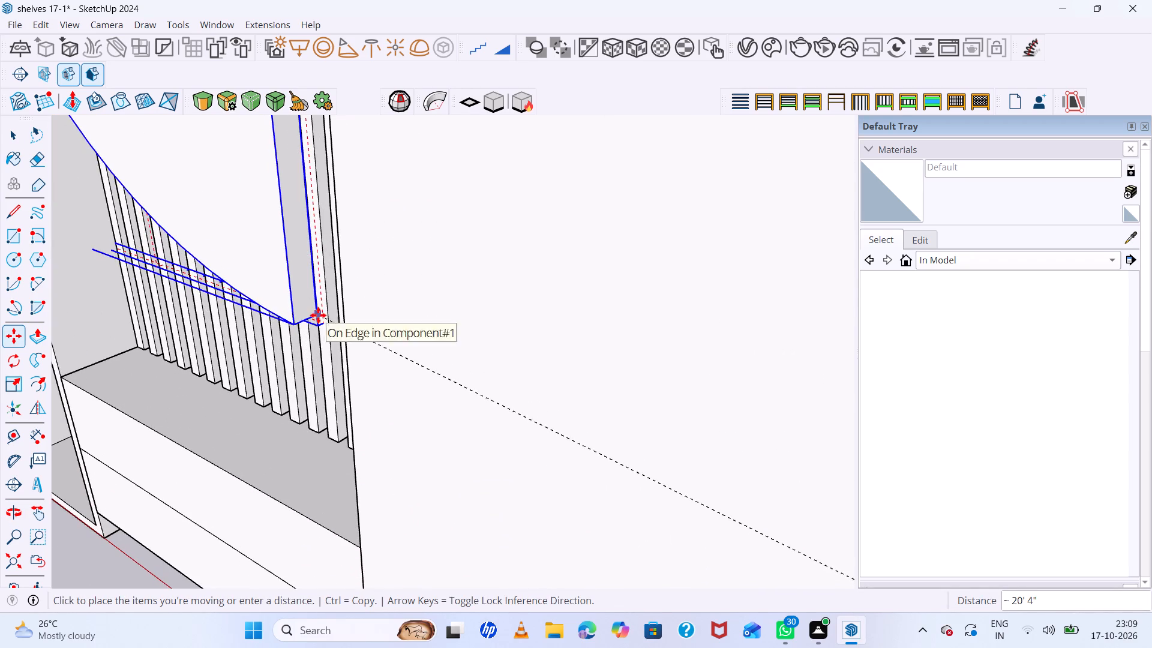
pyautogui.scroll(16, 329, 324)
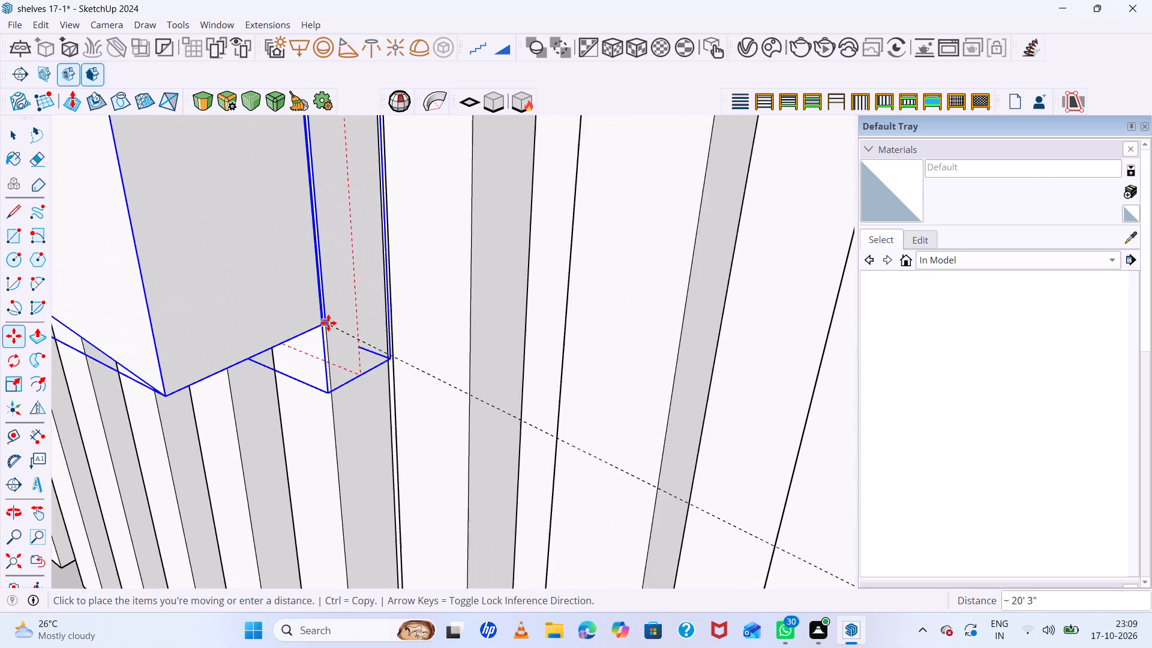
pyautogui.scroll(19, 328, 323)
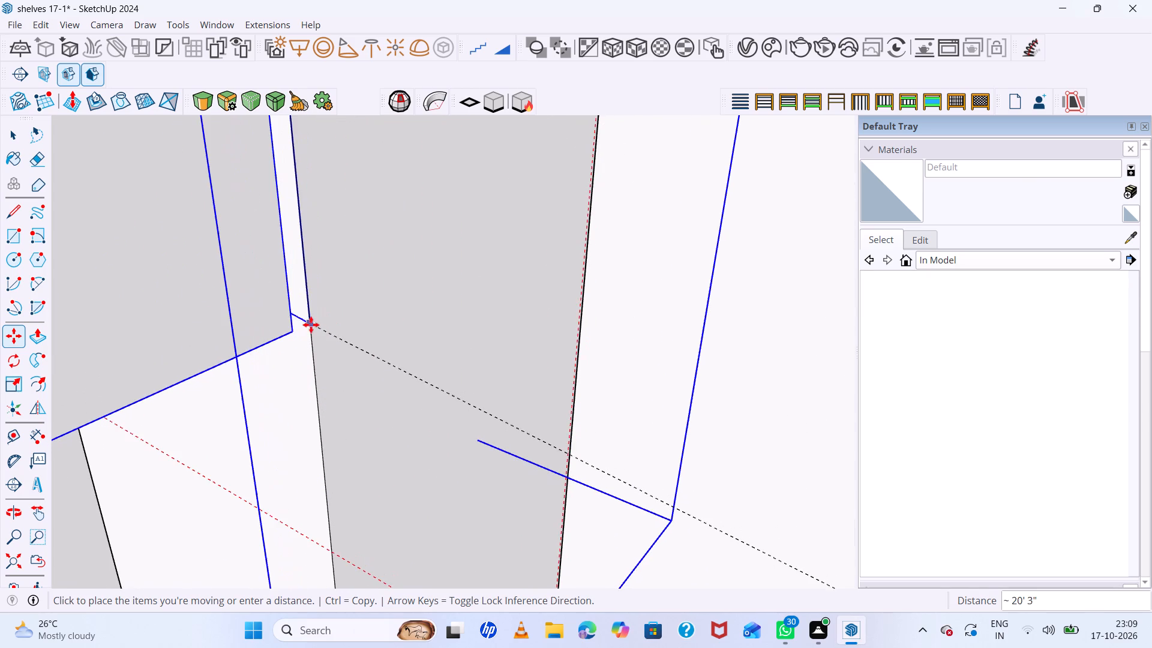
pyautogui.click(310, 325)
# Move the half-round panel and its light 2 mm forward from the slats along the green axis.
pyautogui.click(310, 324)
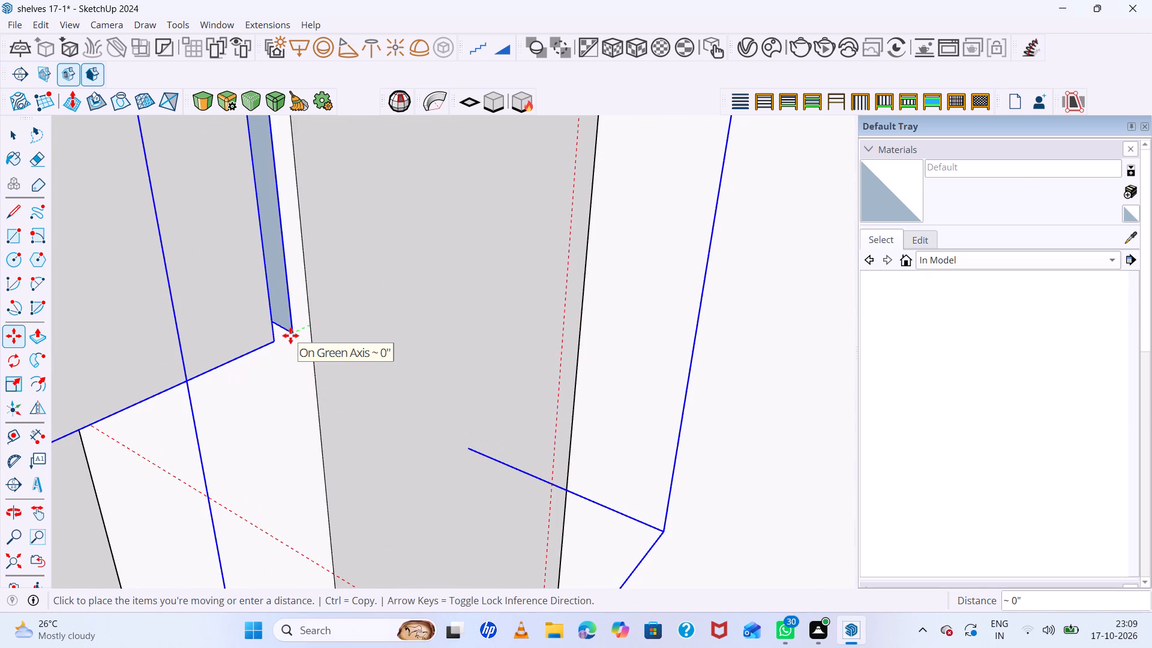
pyautogui.press('Left')
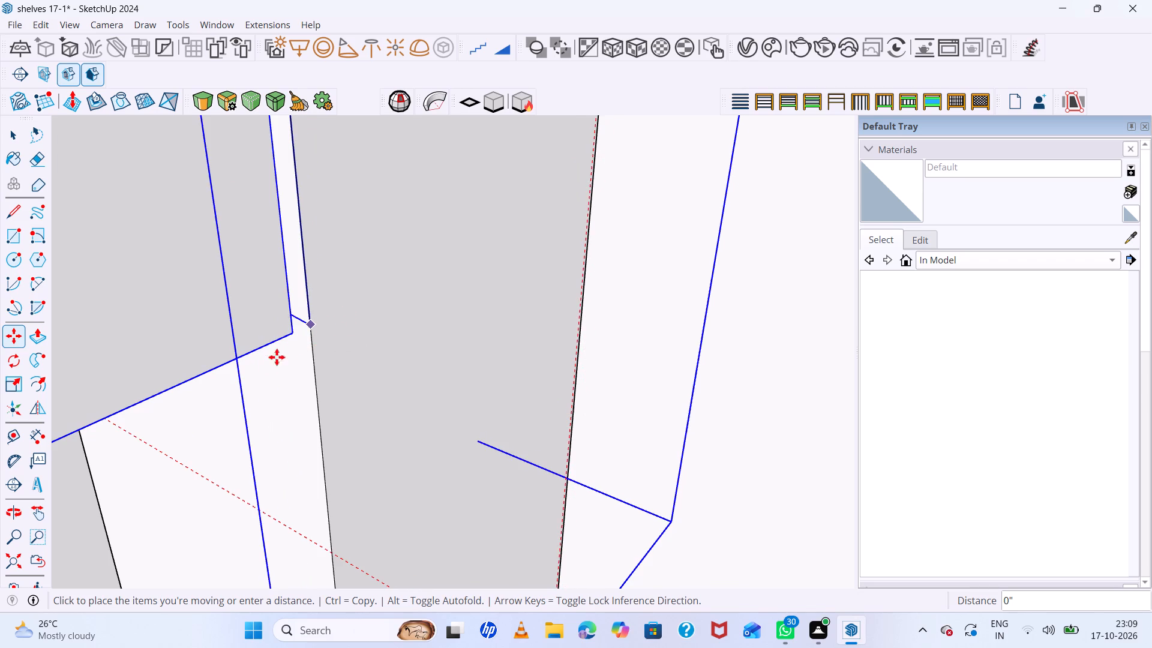
pyautogui.scroll(-11, 341, 269)
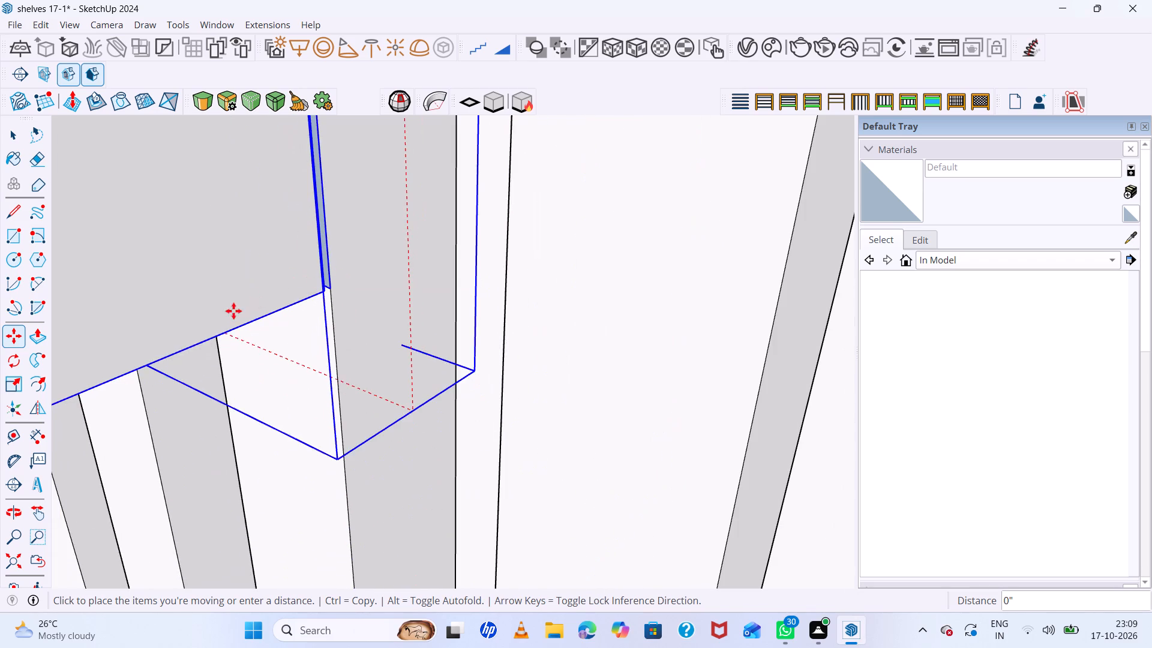
pyautogui.scroll(-12, 344, 290)
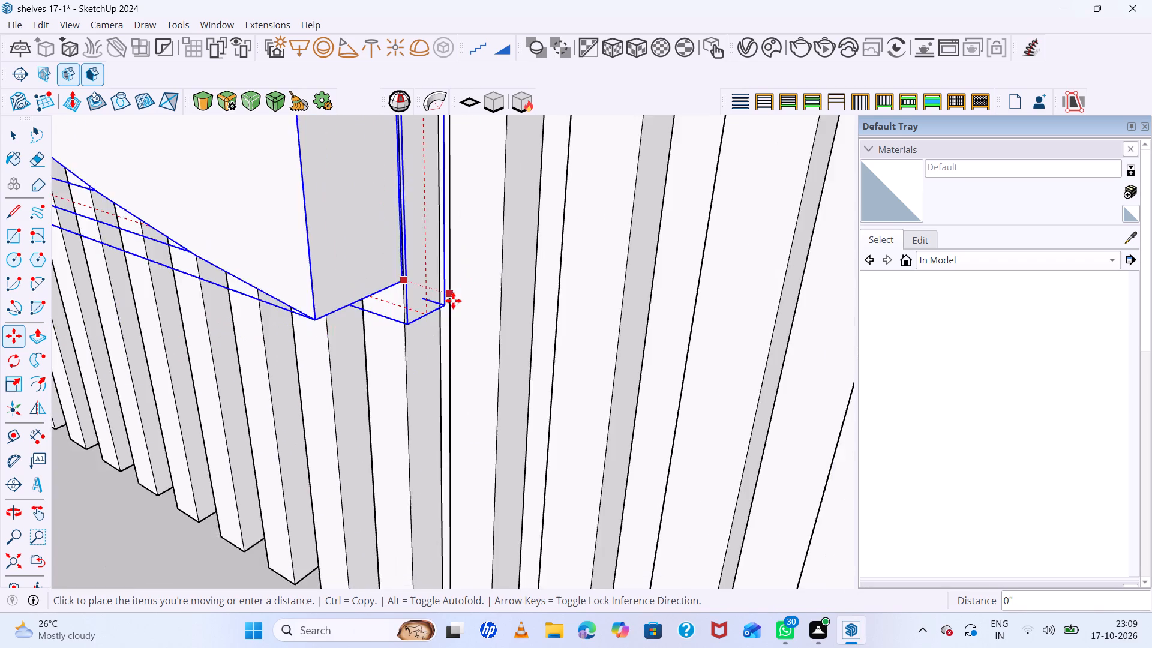
pyautogui.scroll(-7, 453, 301)
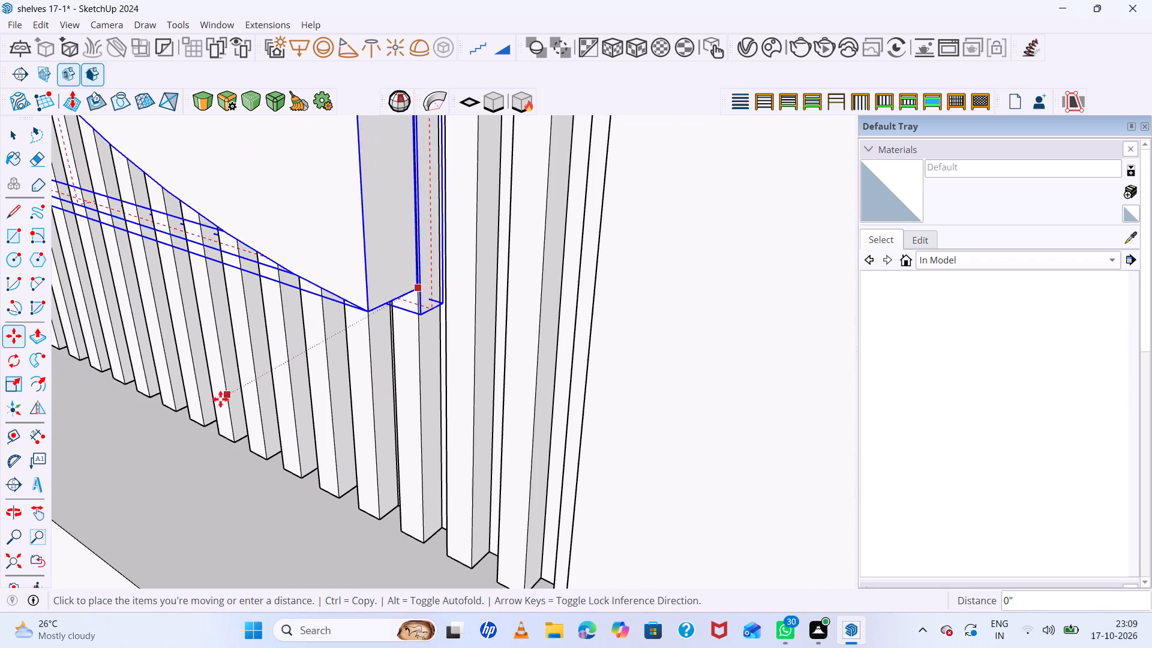
pyautogui.scroll(-14, 286, 364)
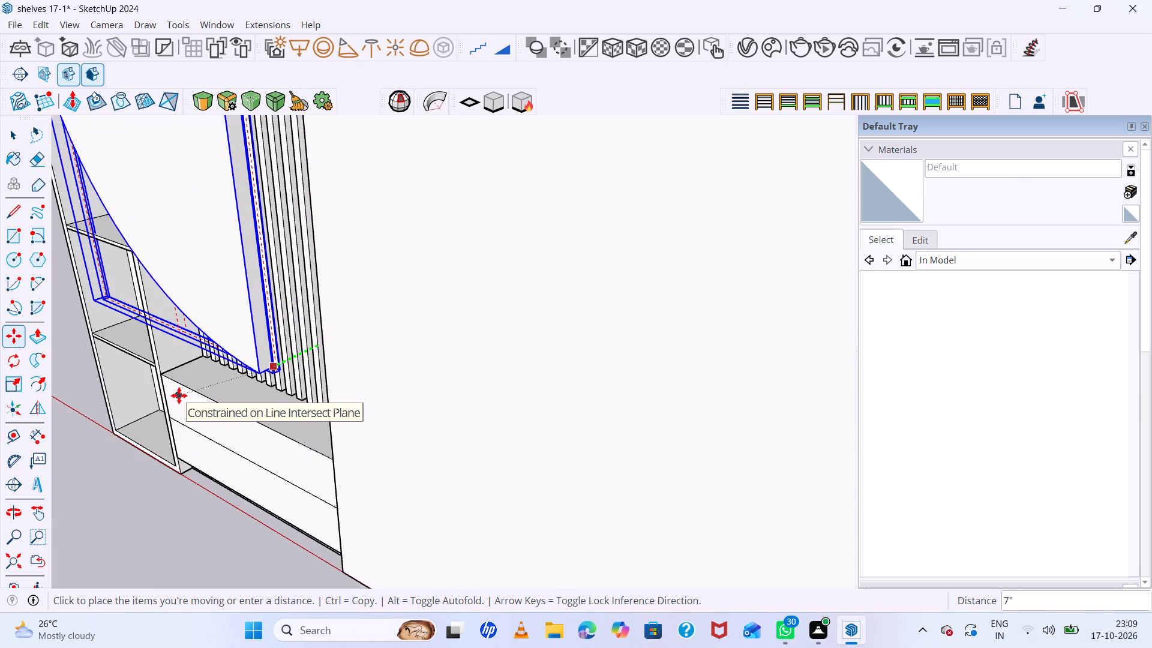
pyautogui.press('2')
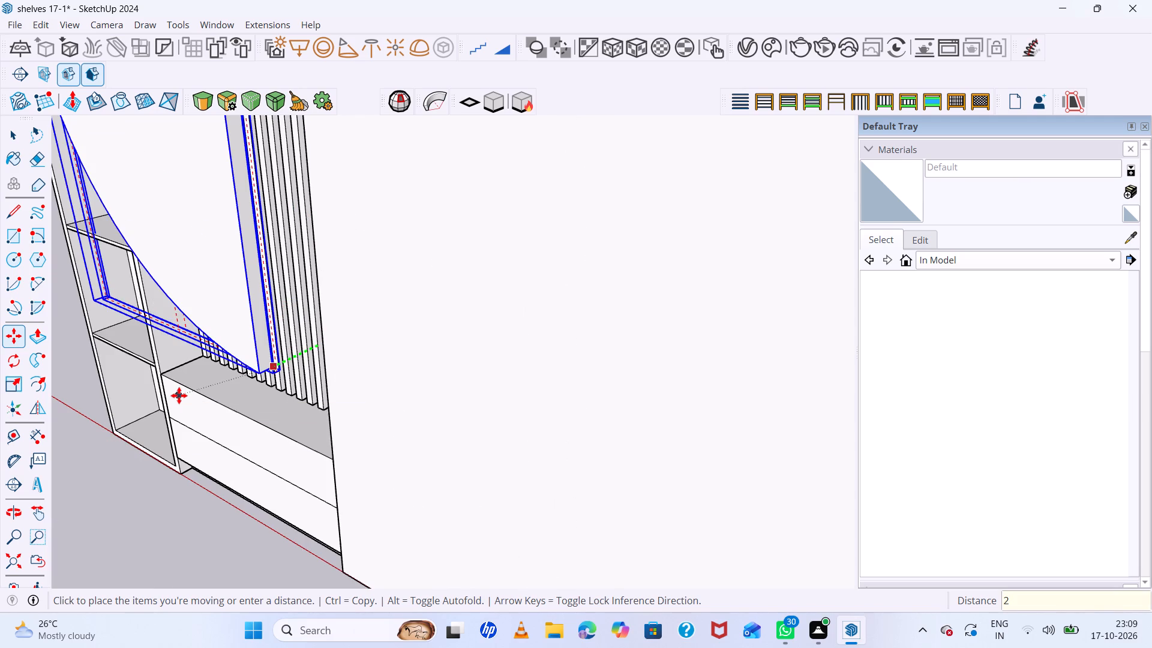
pyautogui.write('mm')
pyautogui.press('Return')
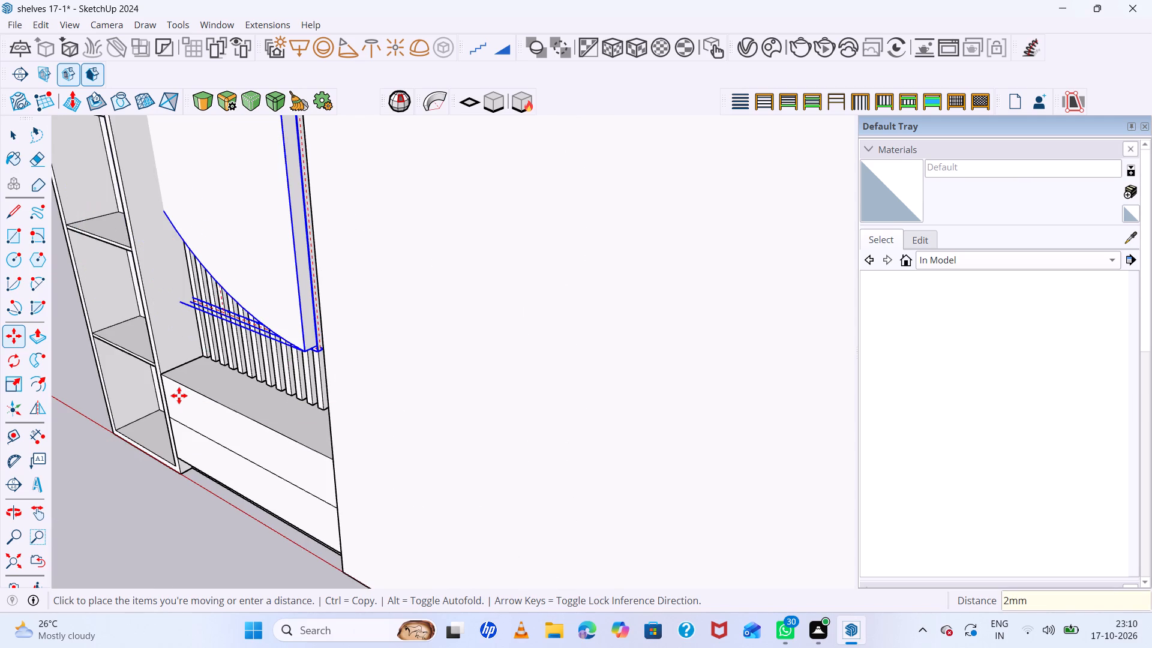
# Shift the half-round panel and its light along the red axis towards the niche side beside the large cabinet door.
pyautogui.scroll(-17, 249, 371)
pyautogui.moveTo(290, 322); pyautogui.dragTo(358, 308, button='middle')
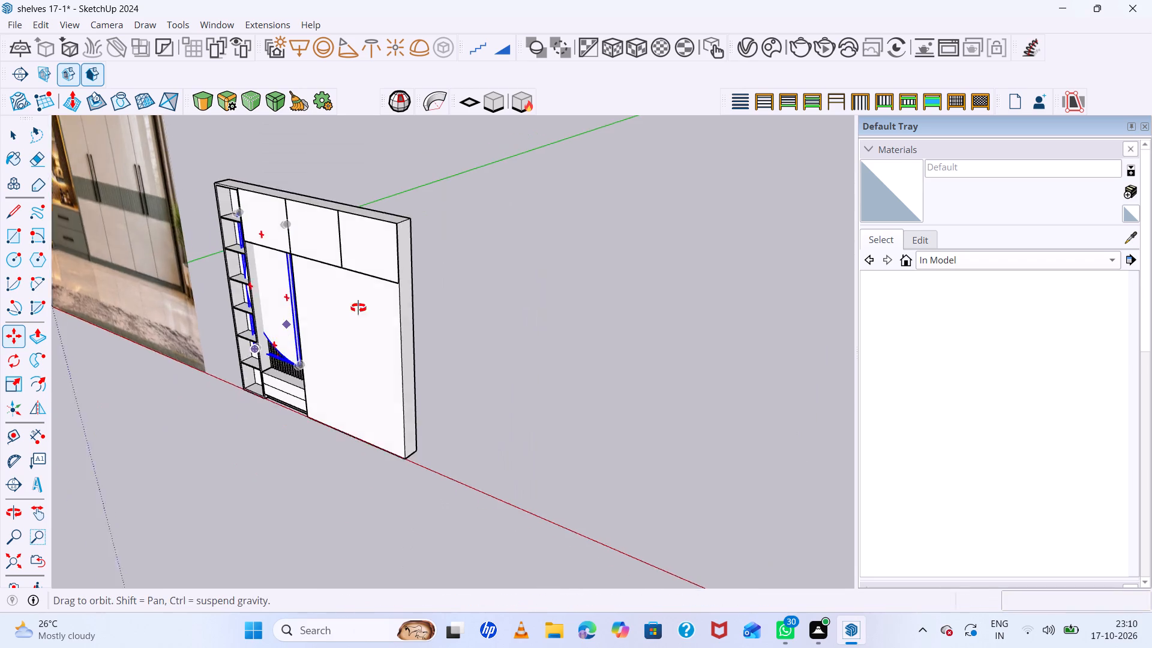
pyautogui.moveTo(358, 308); pyautogui.dragTo(529, 298, button='middle')
pyautogui.scroll(14, 280, 430)
pyautogui.scroll(7, 411, 391)
pyautogui.moveTo(397, 373); pyautogui.dragTo(386, 370, button='middle')
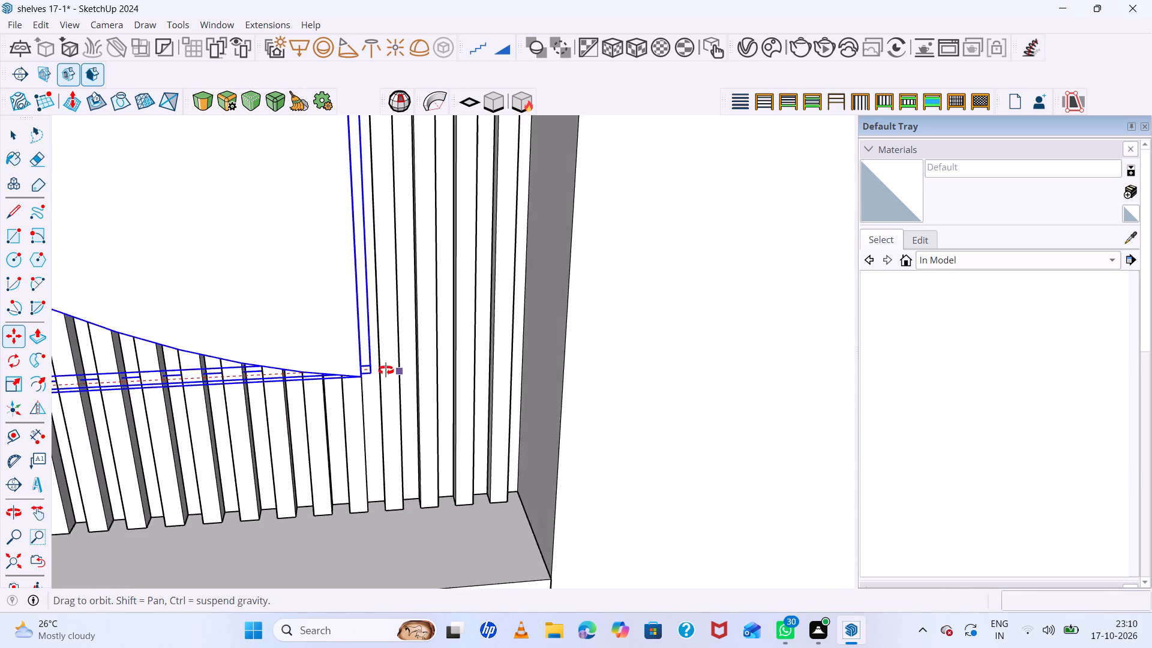
pyautogui.moveTo(386, 370); pyautogui.dragTo(279, 388, button='middle')
pyautogui.scroll(15, 348, 359)
pyautogui.scroll(10, 352, 321)
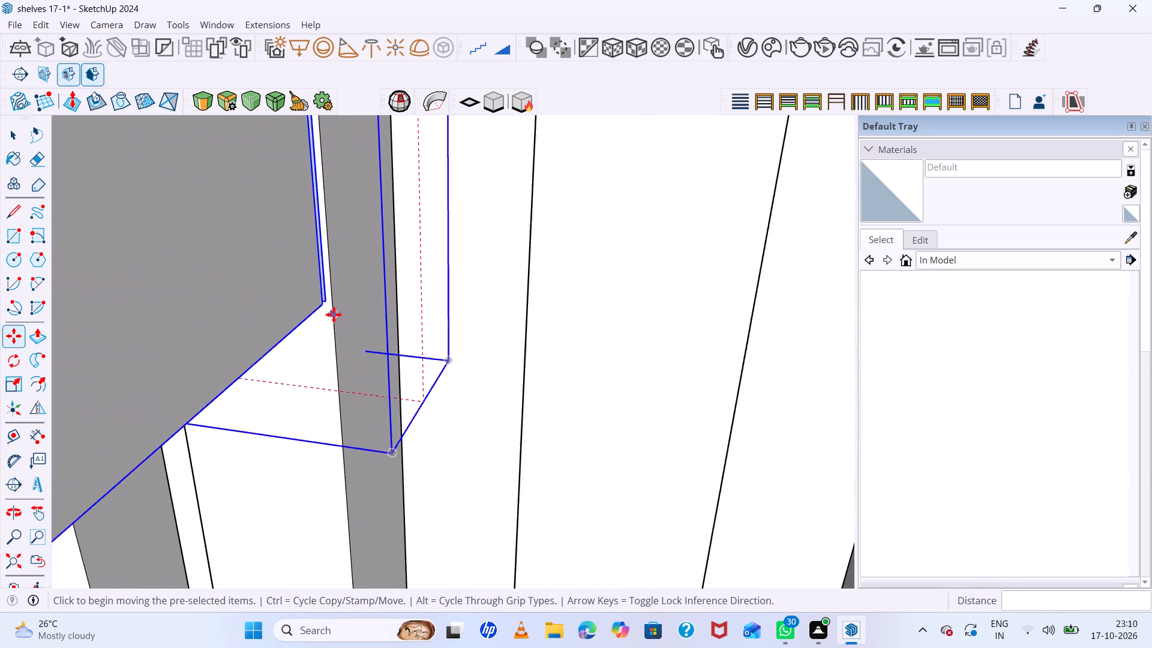
pyautogui.scroll(10, 334, 314)
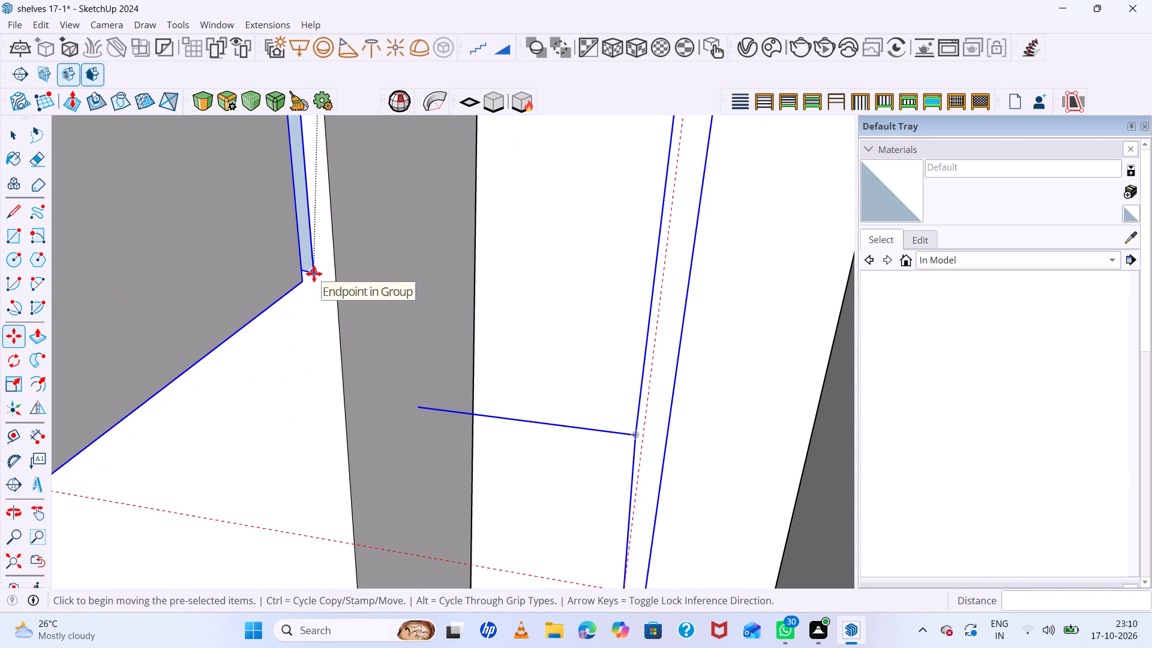
pyautogui.click(314, 273)
pyautogui.press('Right')
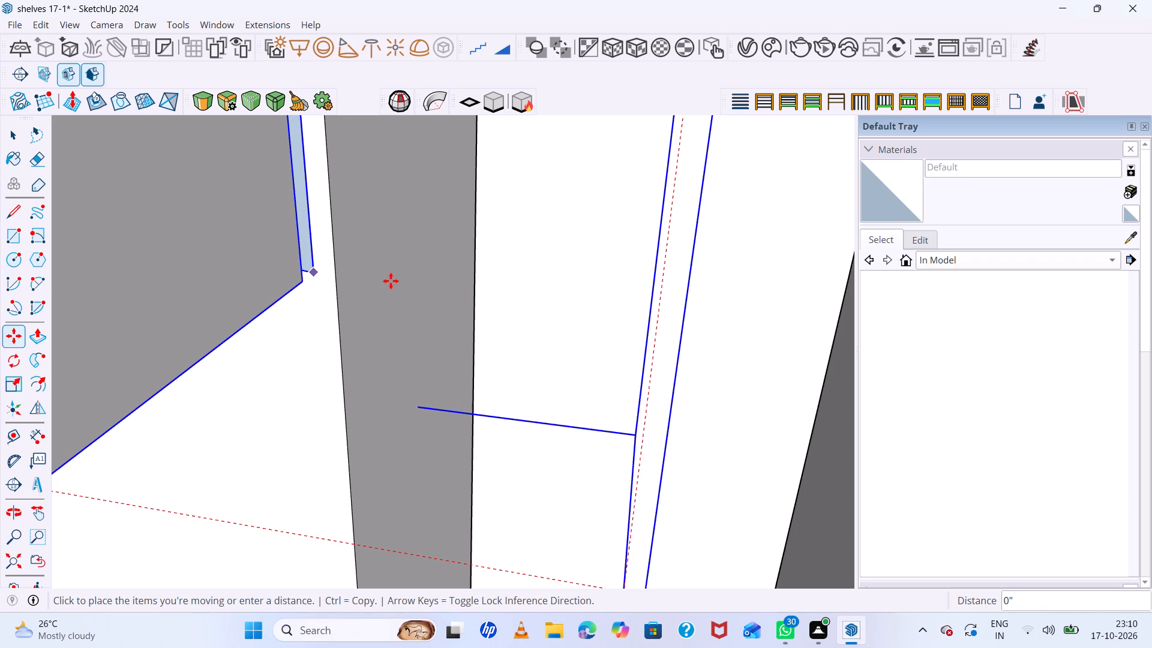
pyautogui.scroll(-6, 388, 288)
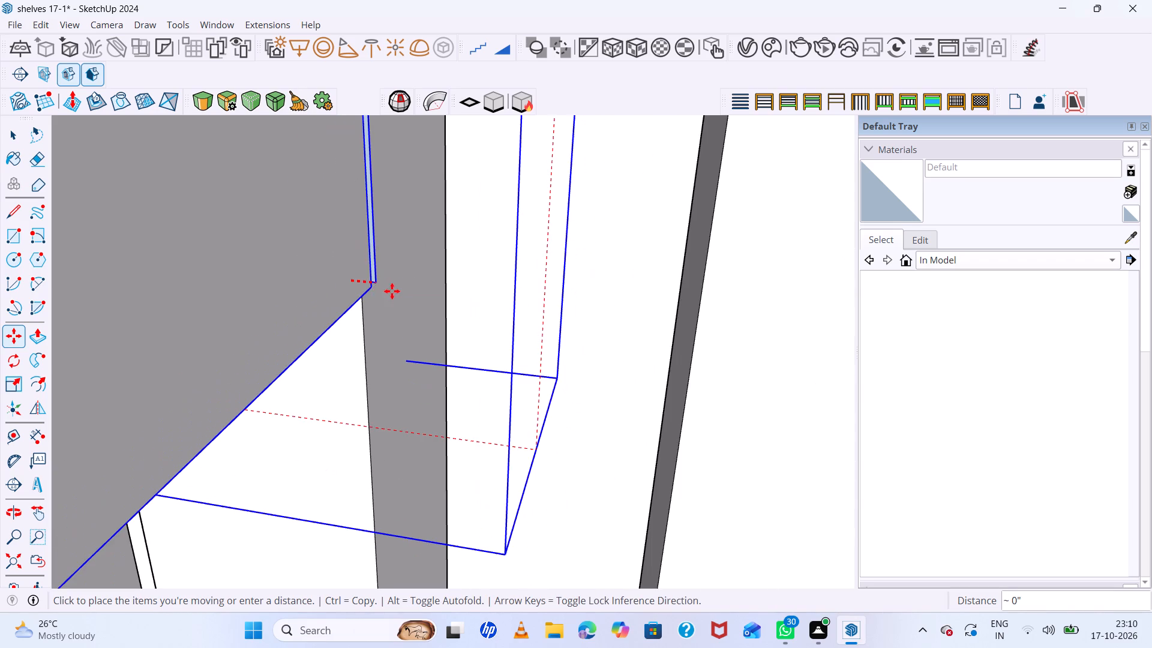
pyautogui.press('Left')
pyautogui.press('Right')
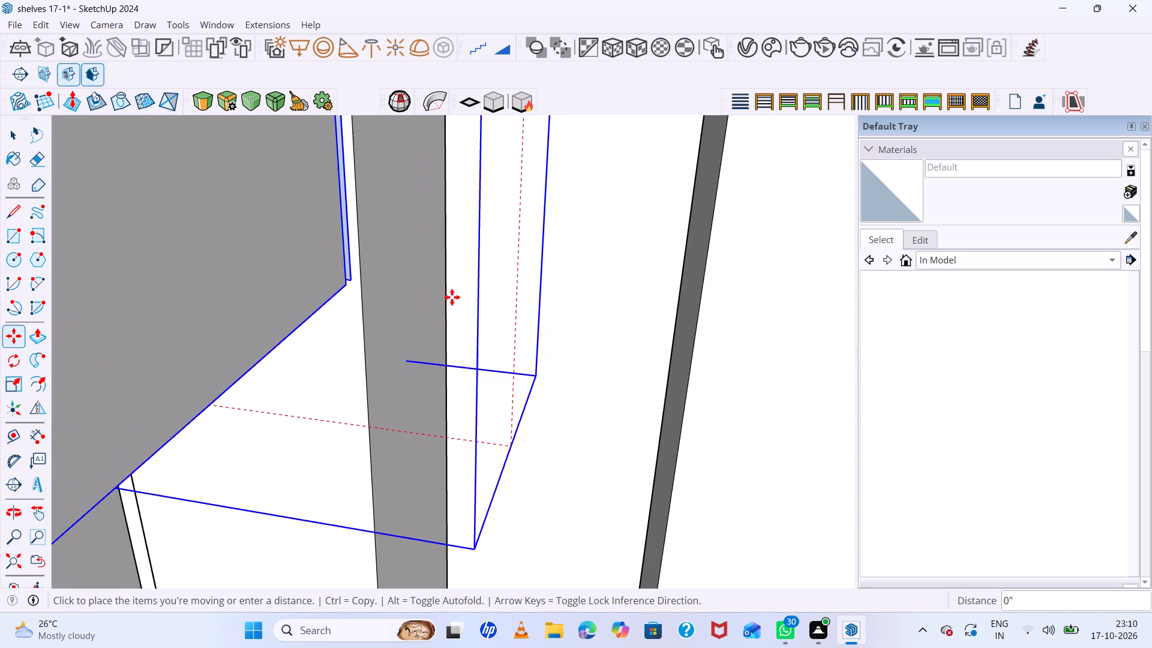
pyautogui.scroll(-12, 484, 305)
pyautogui.scroll(-9, 641, 305)
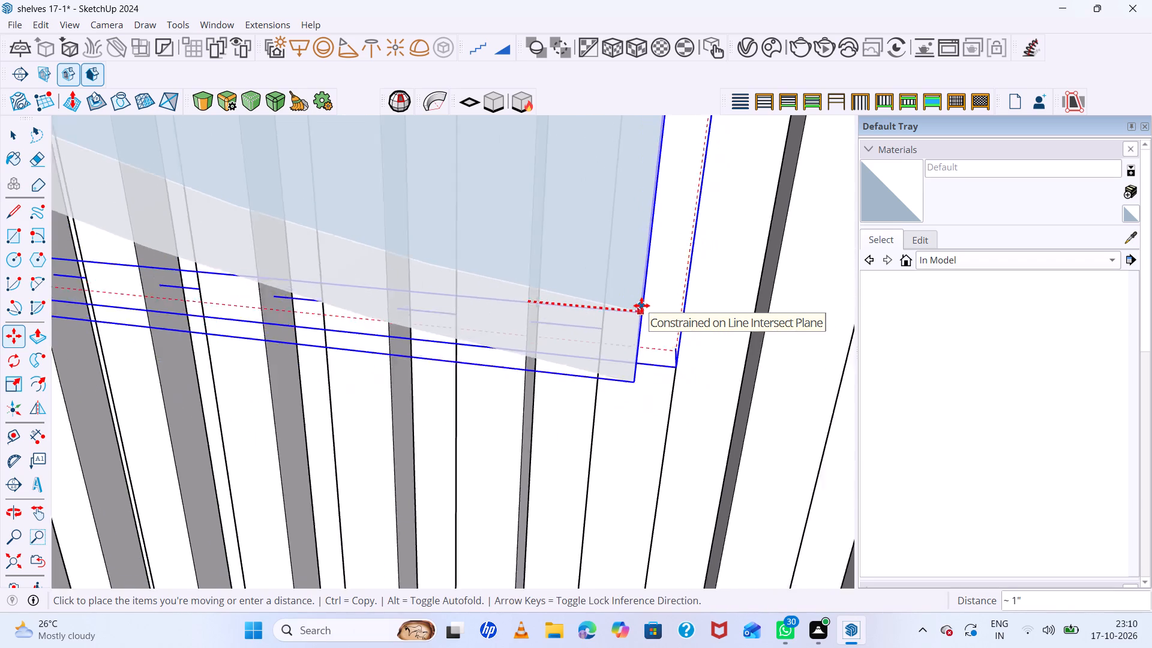
pyautogui.scroll(-15, 641, 305)
pyautogui.scroll(-12, 661, 310)
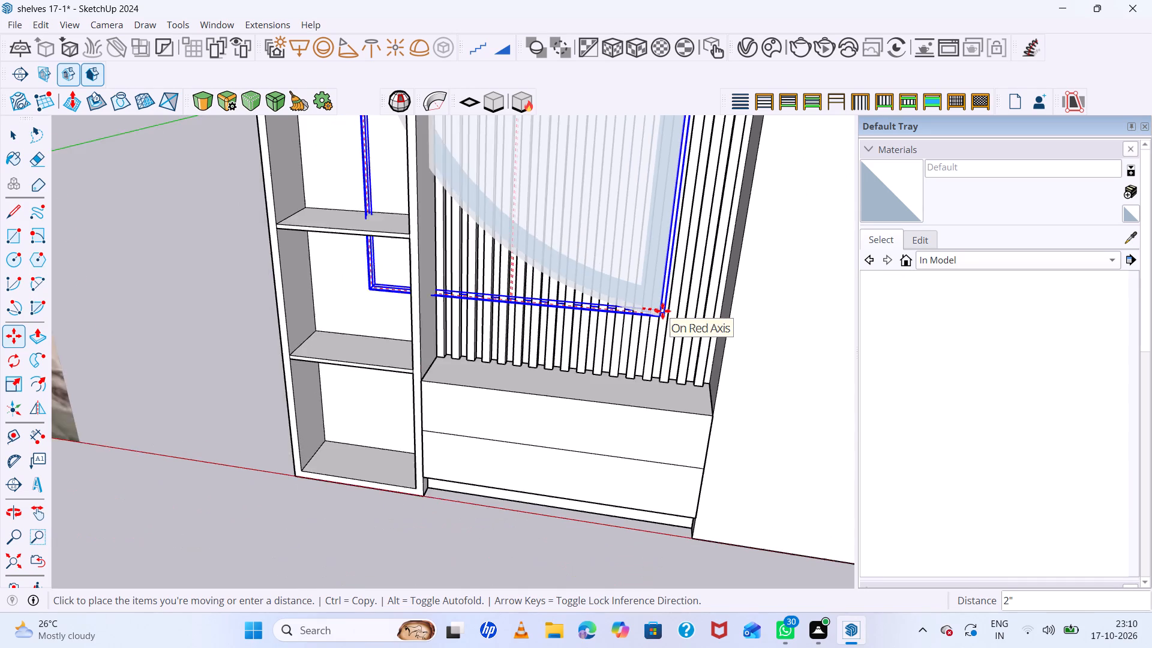
pyautogui.scroll(-5, 662, 311)
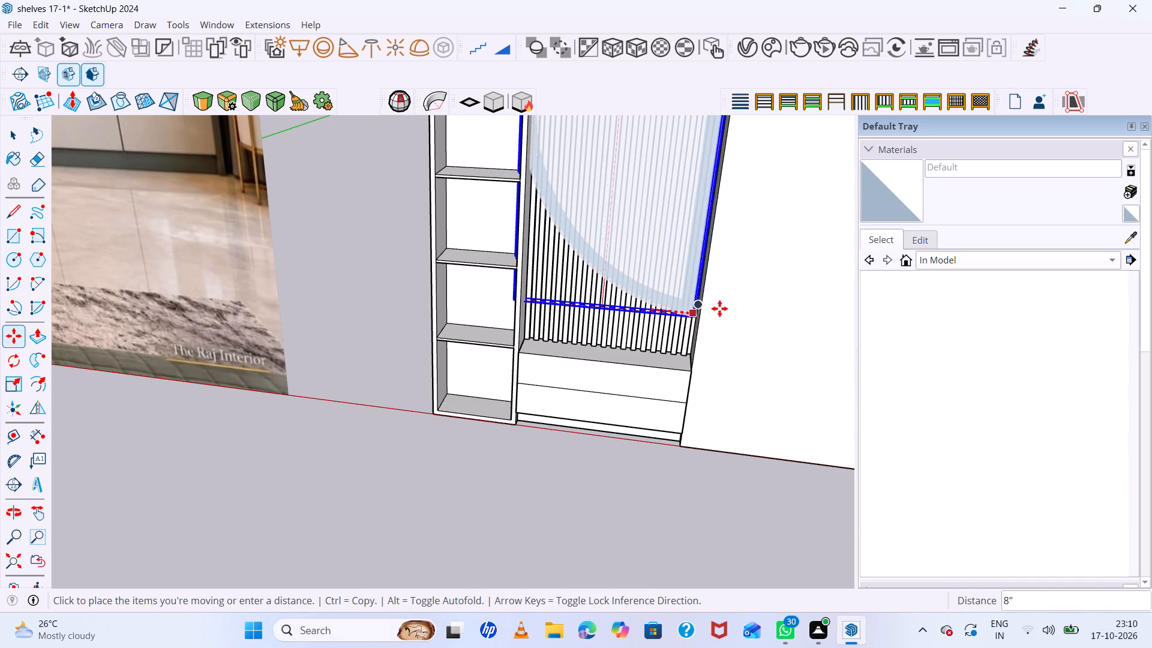
pyautogui.click(684, 305)
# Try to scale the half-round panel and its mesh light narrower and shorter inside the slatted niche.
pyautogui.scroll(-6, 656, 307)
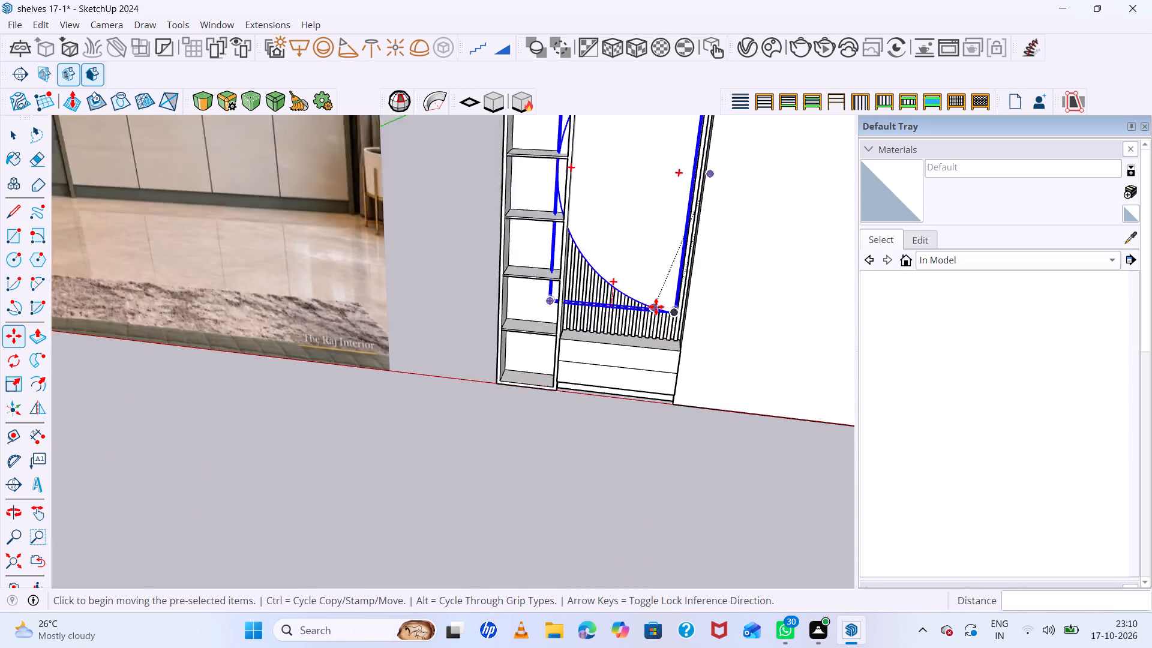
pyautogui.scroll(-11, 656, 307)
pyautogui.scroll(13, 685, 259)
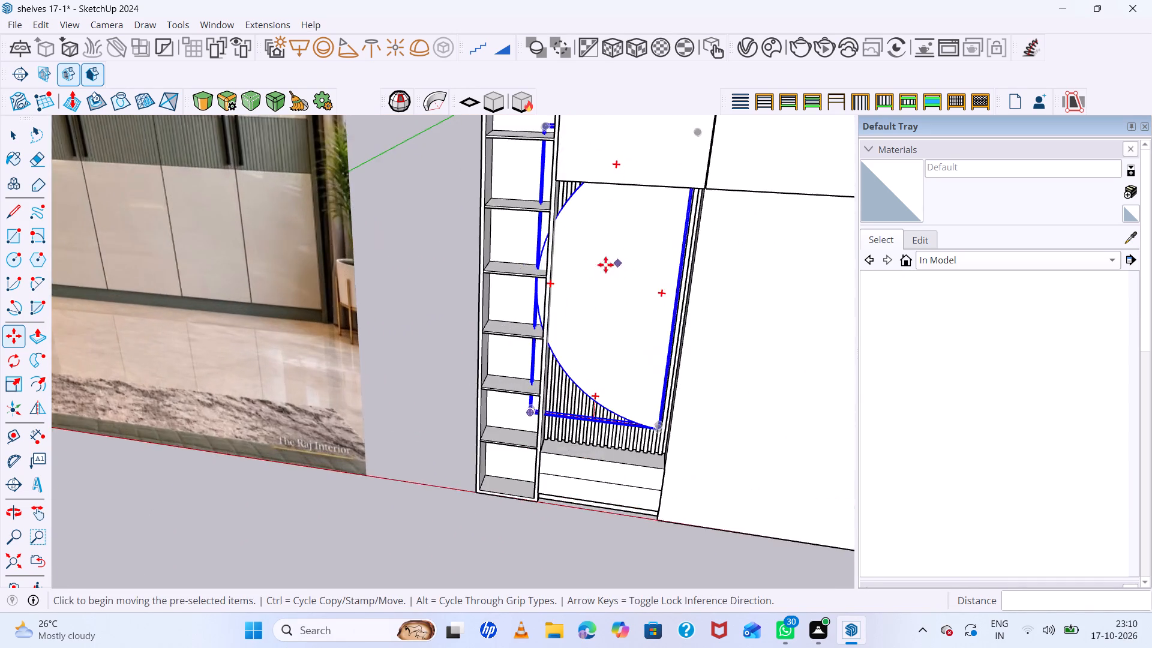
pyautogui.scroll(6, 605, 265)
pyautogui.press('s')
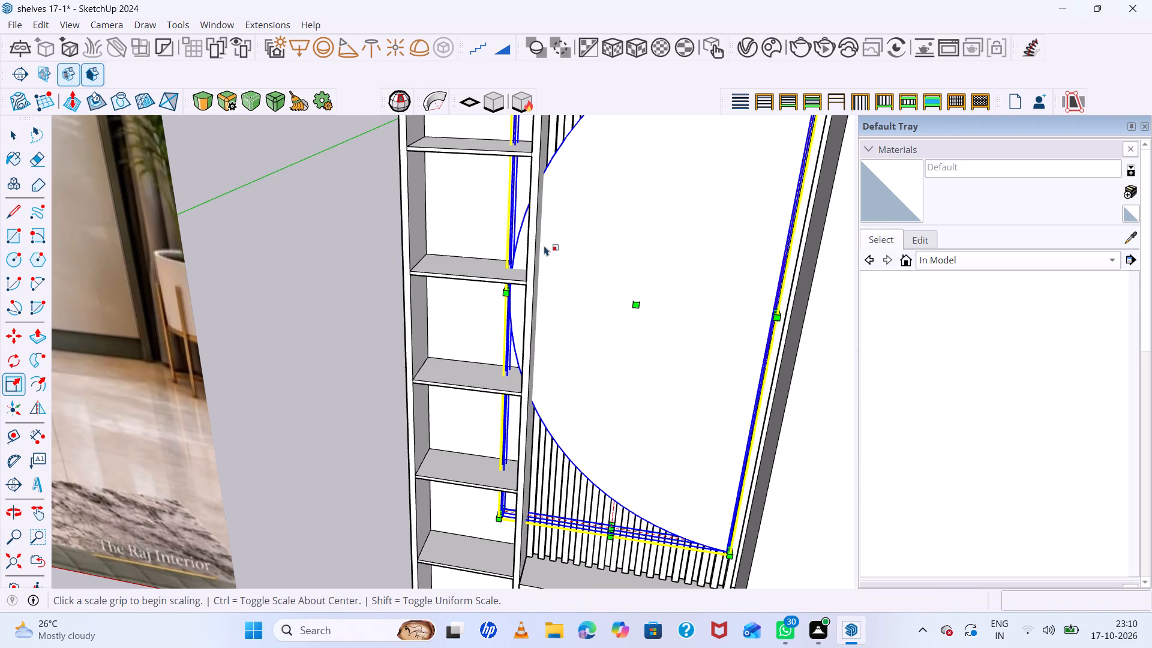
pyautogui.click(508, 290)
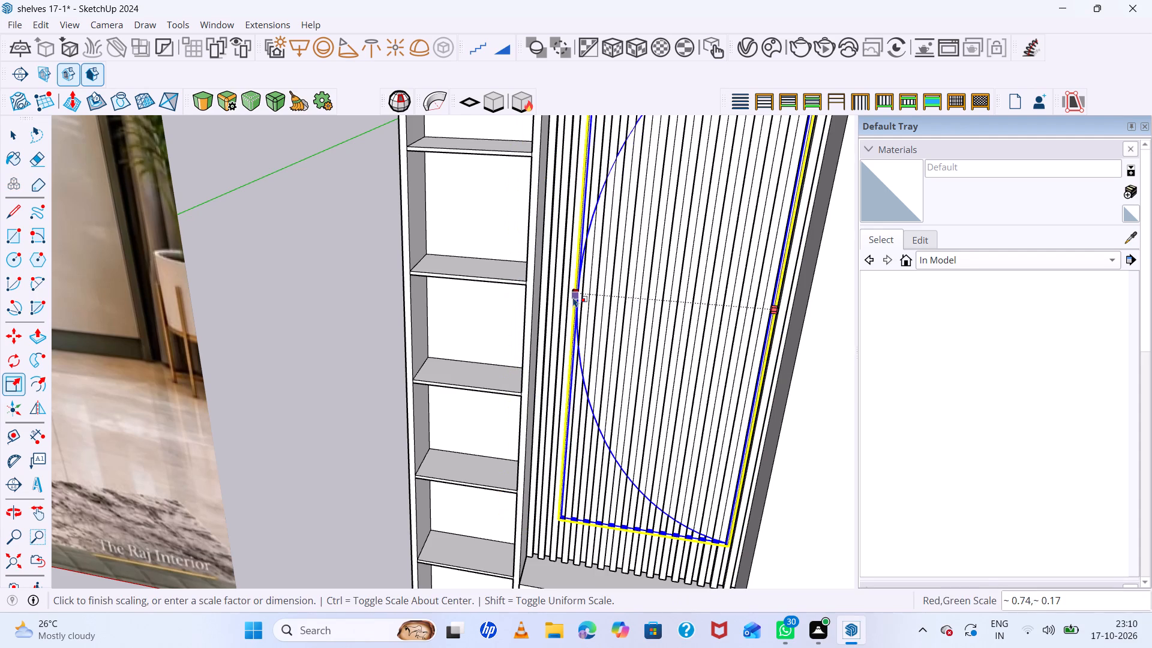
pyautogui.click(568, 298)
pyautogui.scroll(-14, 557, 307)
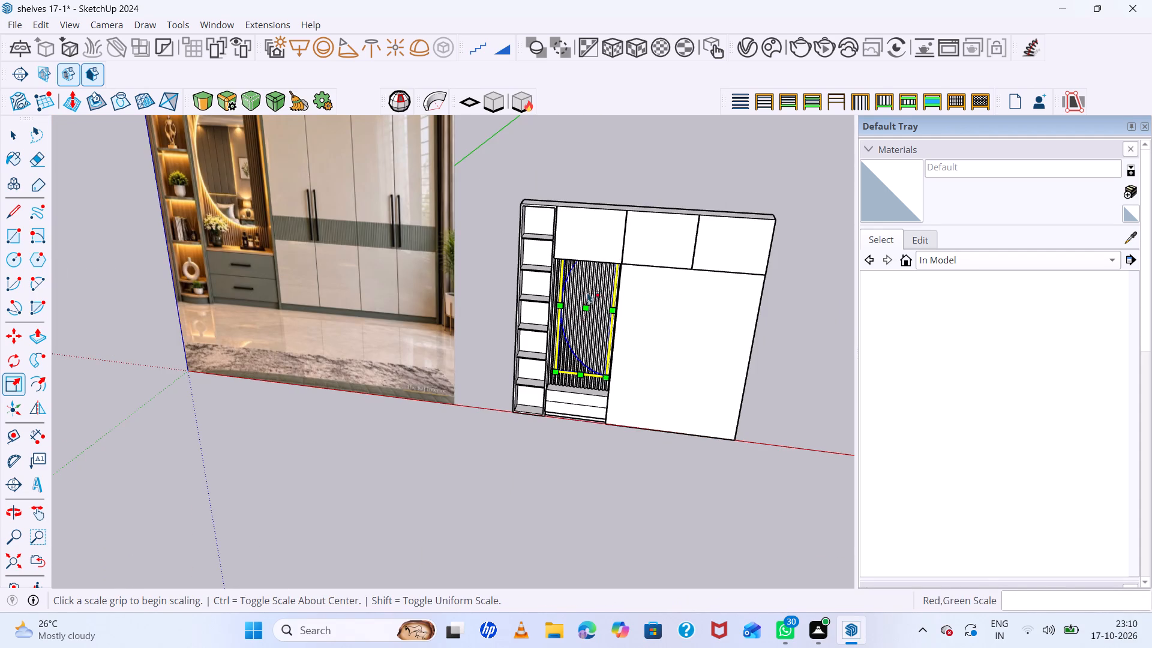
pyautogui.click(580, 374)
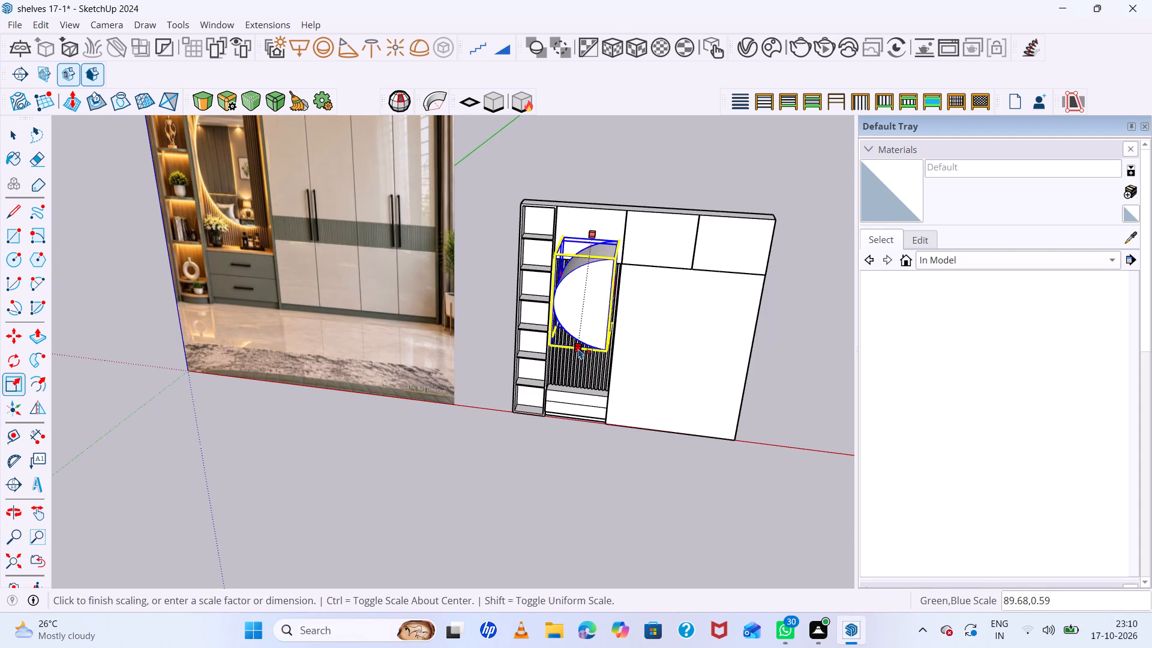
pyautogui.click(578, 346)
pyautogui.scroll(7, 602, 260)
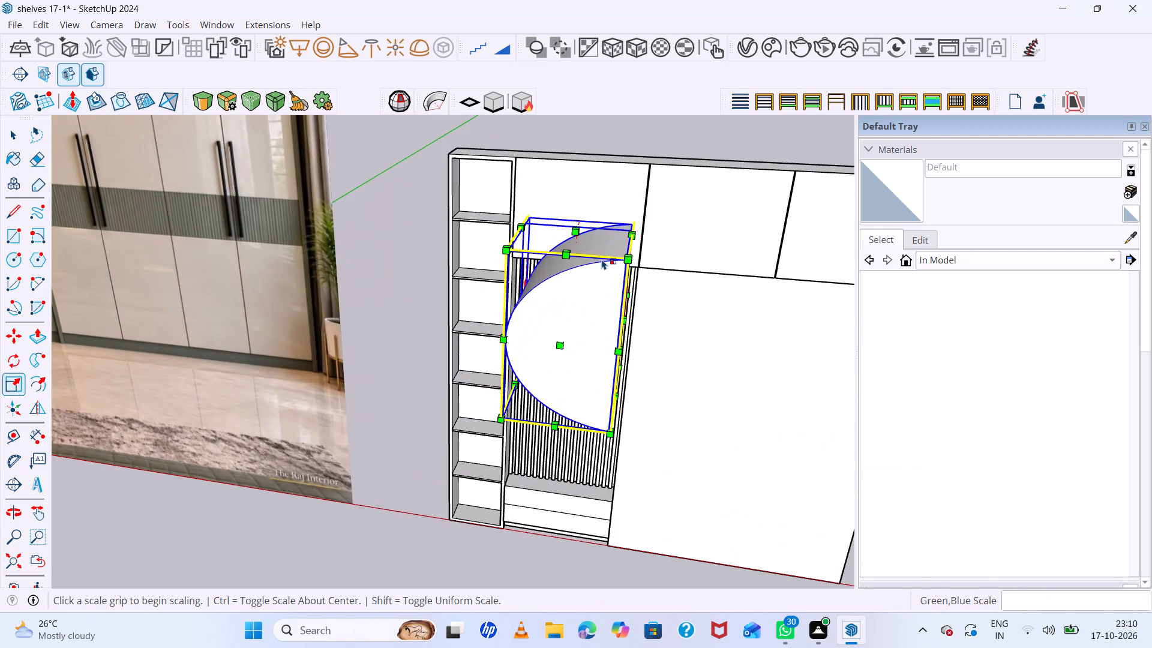
# Undo the panel scaling, its moves into the niche and the mesh light conversion.
pyautogui.hotkey('ctrl', 'z')
pyautogui.hotkey('ctrl', 'z')
pyautogui.hotkey('ctrl', 'z')
pyautogui.hotkey('ctrl', 'z')
pyautogui.hotkey('ctrl', 'z')
pyautogui.hotkey('ctrl', 'z')
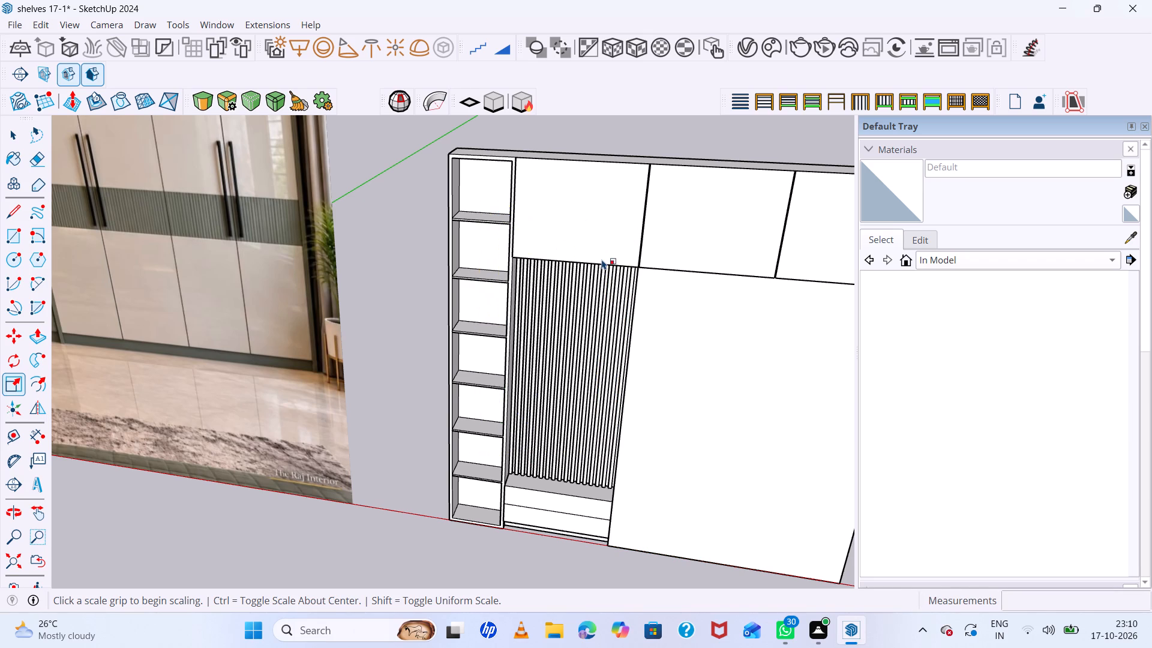
# Scale the half-round panel and its border down in height along the blue axis.
pyautogui.scroll(-20, 523, 324)
pyautogui.scroll(-1, 523, 324)
pyautogui.scroll(7, 727, 334)
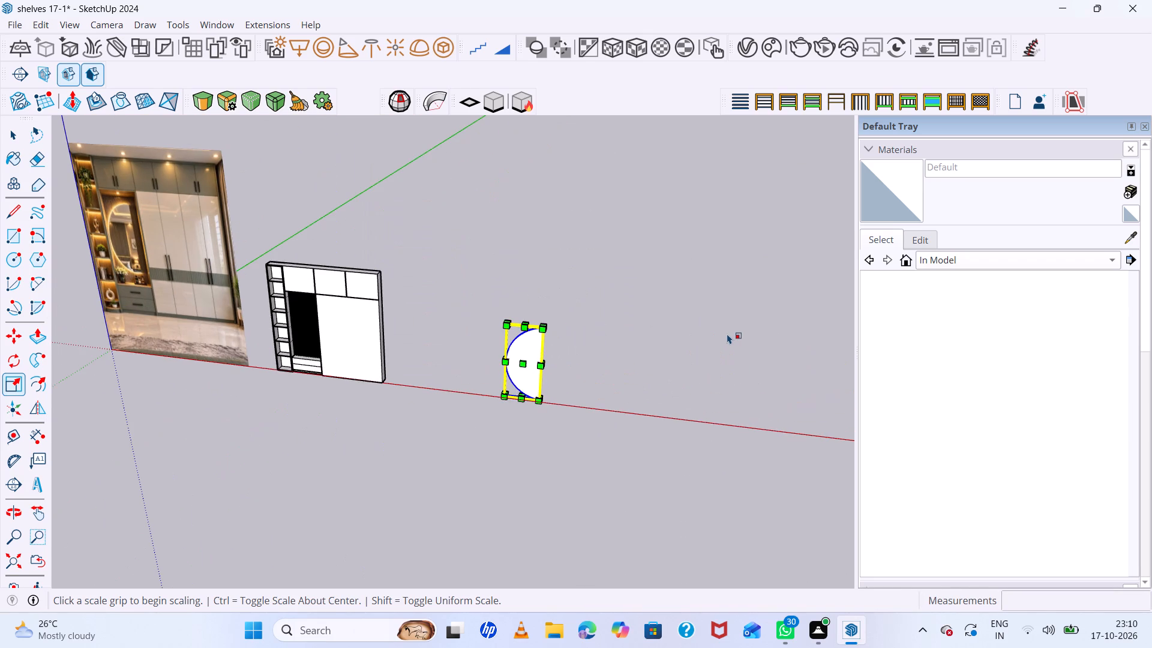
pyautogui.scroll(6, 708, 331)
pyautogui.scroll(6, 515, 322)
pyautogui.scroll(-8, 457, 365)
pyautogui.scroll(6, 524, 362)
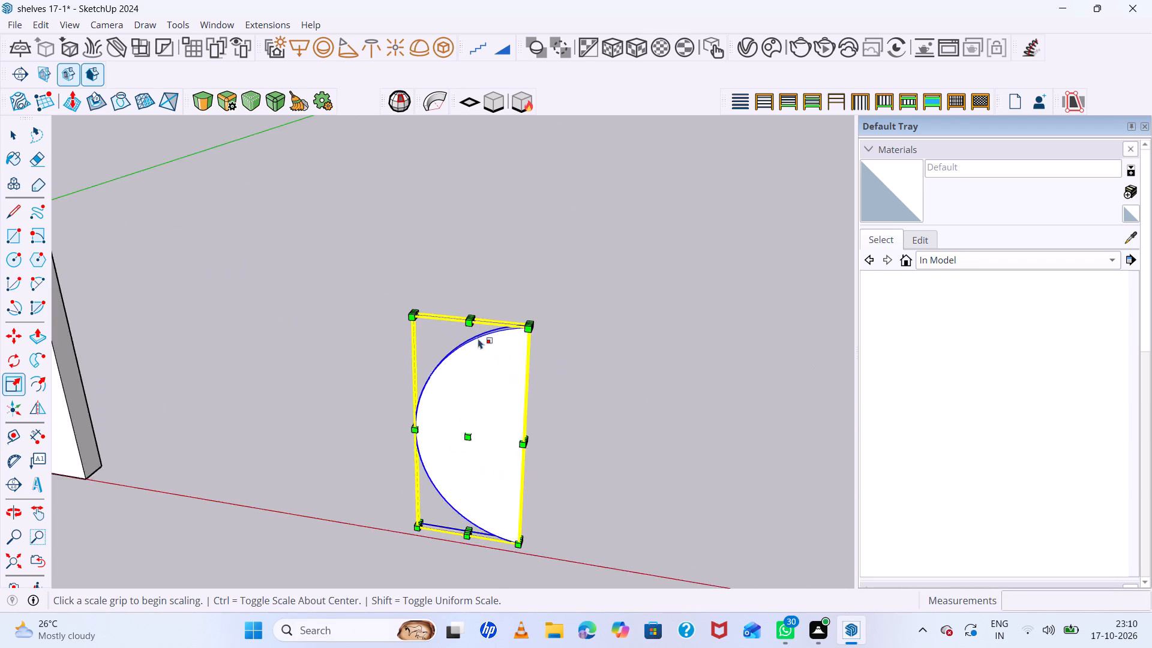
pyautogui.scroll(12, 478, 338)
pyautogui.click(478, 289)
pyautogui.scroll(-3, 489, 320)
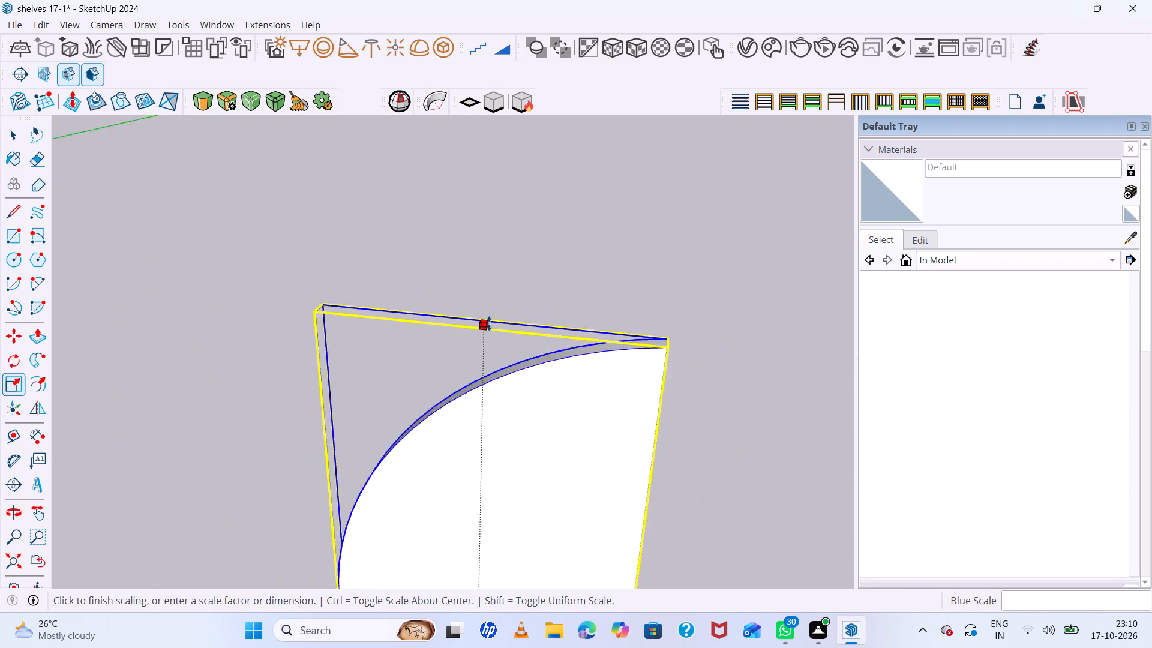
pyautogui.scroll(-16, 489, 323)
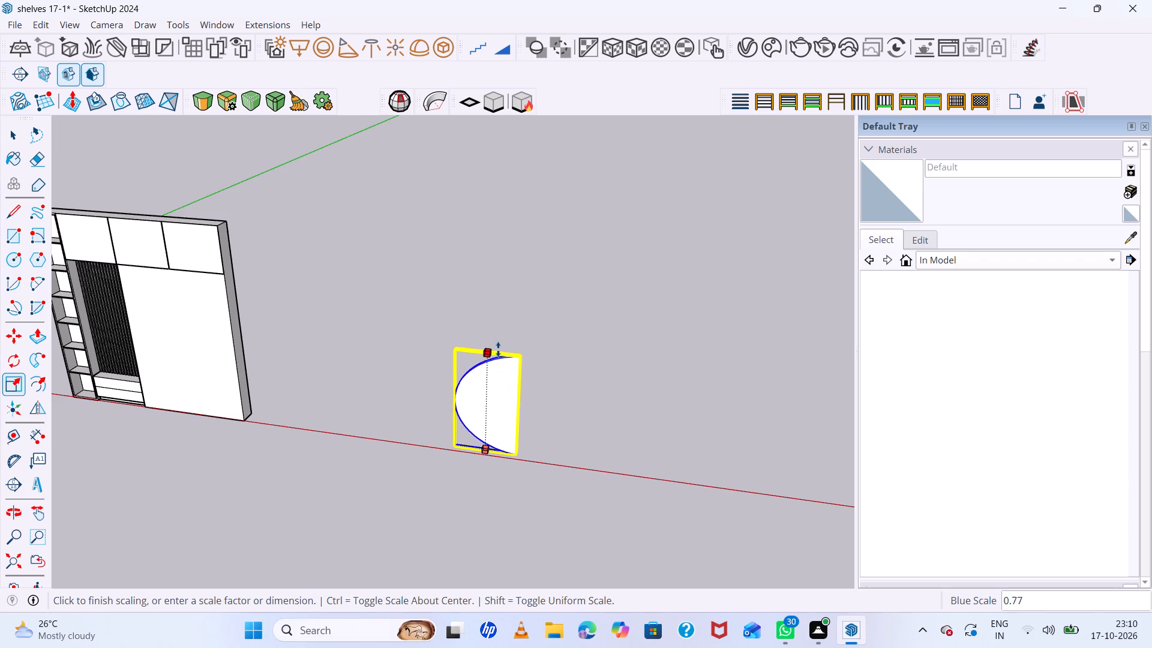
pyautogui.click(498, 340)
# Scale the half-round panel and its border narrower along the red axis from the curved side.
pyautogui.scroll(5, 486, 421)
pyautogui.scroll(12, 429, 386)
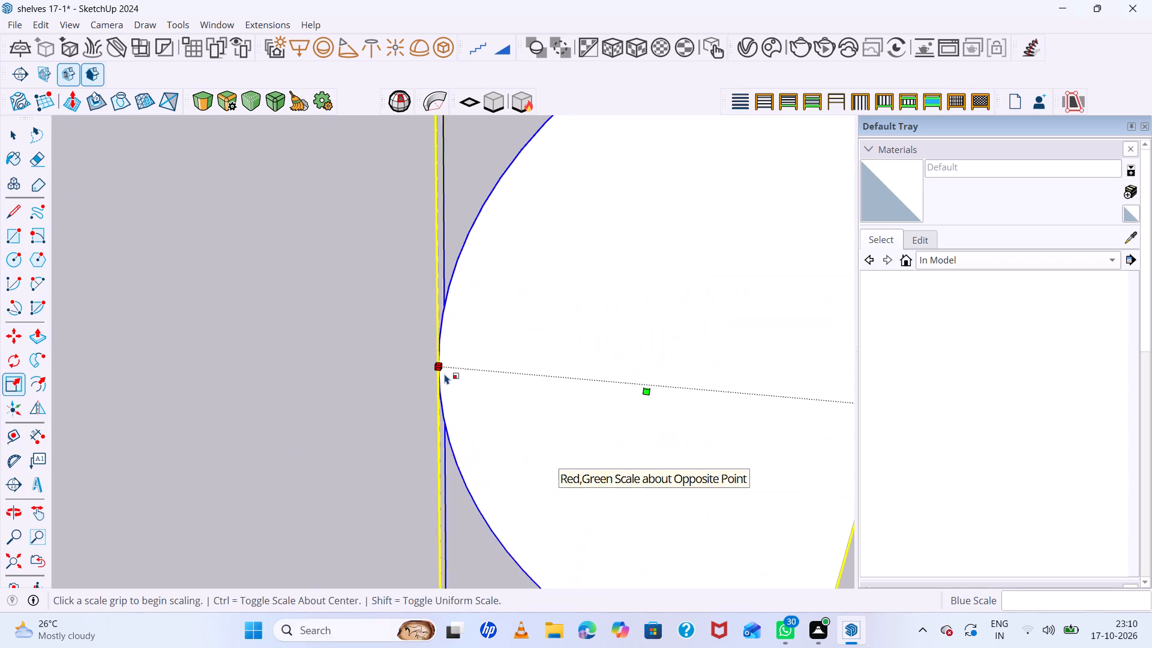
pyautogui.moveTo(452, 370); pyautogui.dragTo(614, 348, button='middle')
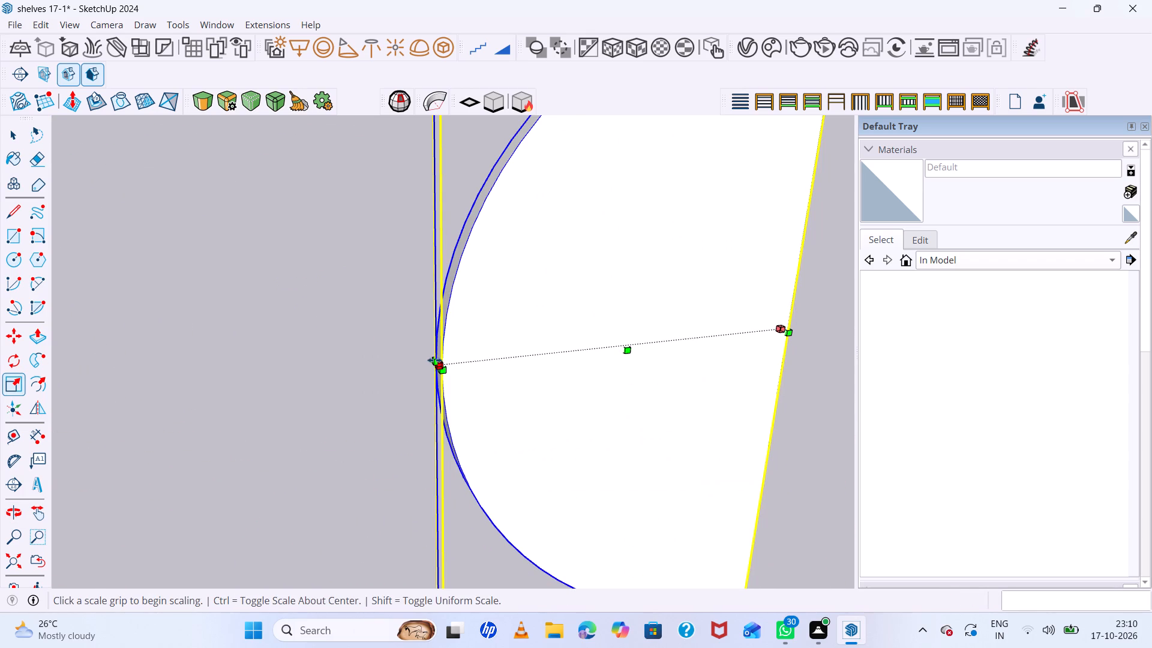
pyautogui.click(434, 359)
pyautogui.click(498, 346)
pyautogui.scroll(-13, 491, 346)
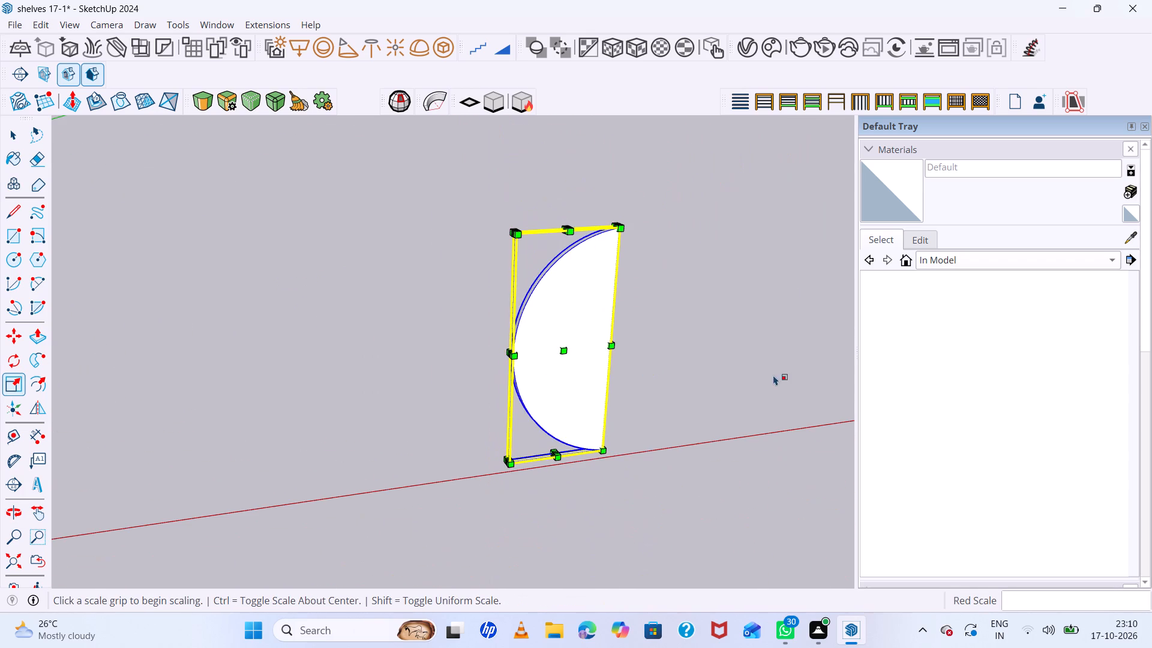
pyautogui.moveTo(724, 347); pyautogui.dragTo(521, 338, button='middle')
pyautogui.press('space')
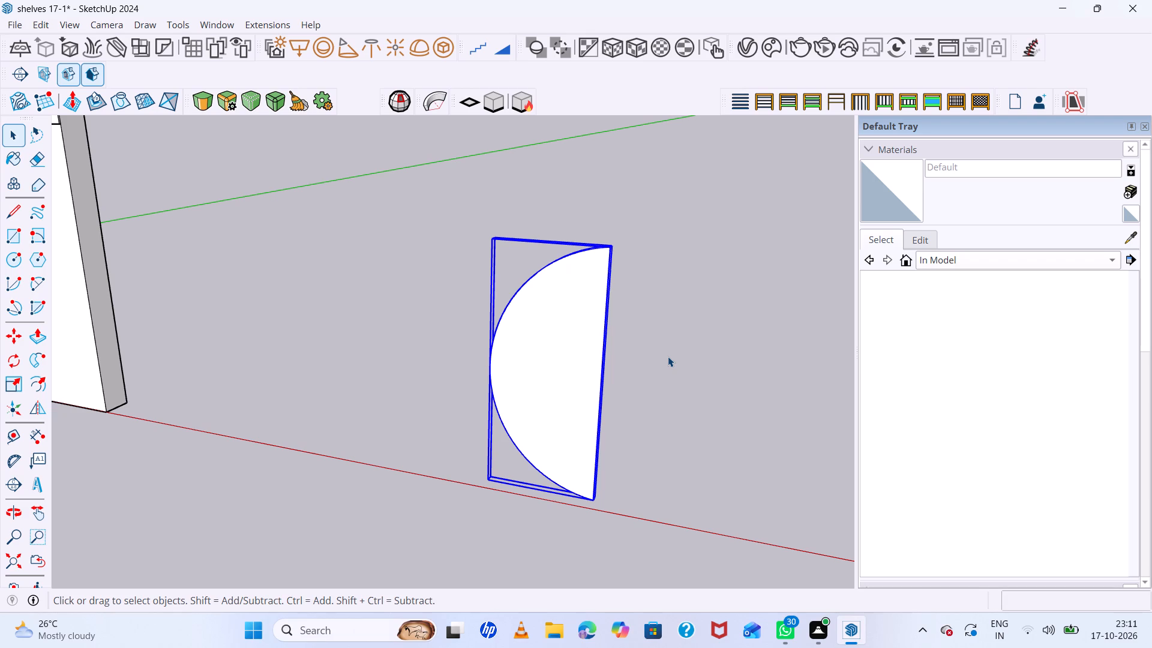
# Examine the rescaled half-round panel and border from behind and against the wardrobe.
pyautogui.scroll(-6, 631, 318)
pyautogui.moveTo(632, 319); pyautogui.dragTo(140, 334, button='middle')
pyautogui.scroll(9, 290, 313)
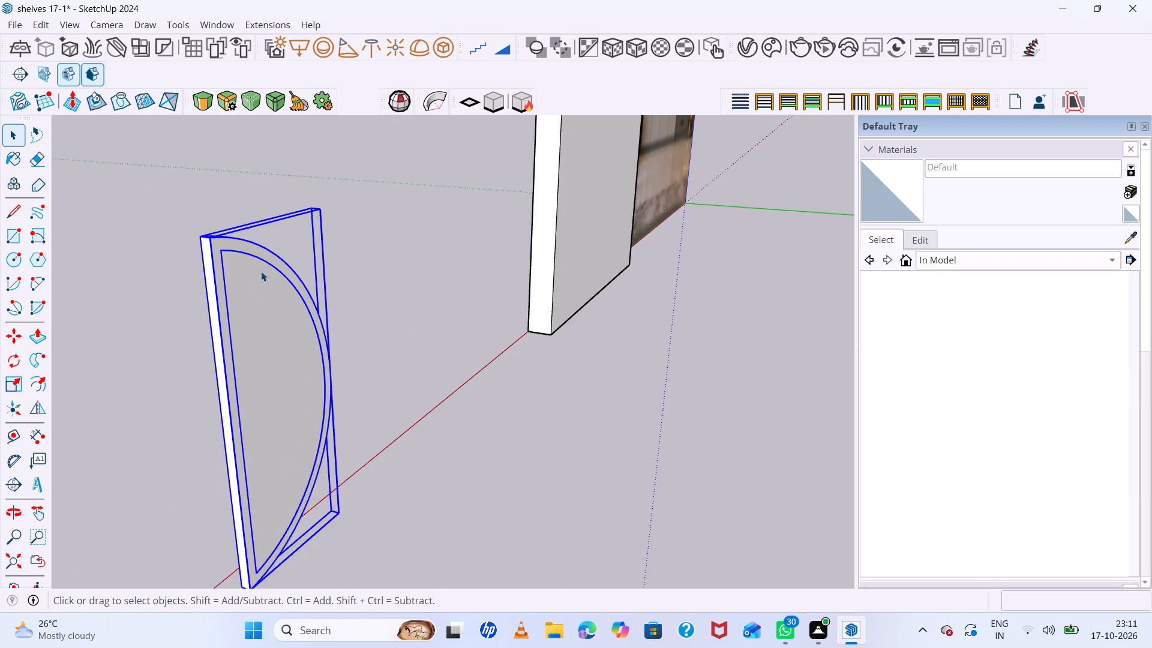
pyautogui.scroll(8, 259, 271)
pyautogui.scroll(-9, 442, 267)
pyautogui.click(514, 291)
pyautogui.scroll(8, 409, 396)
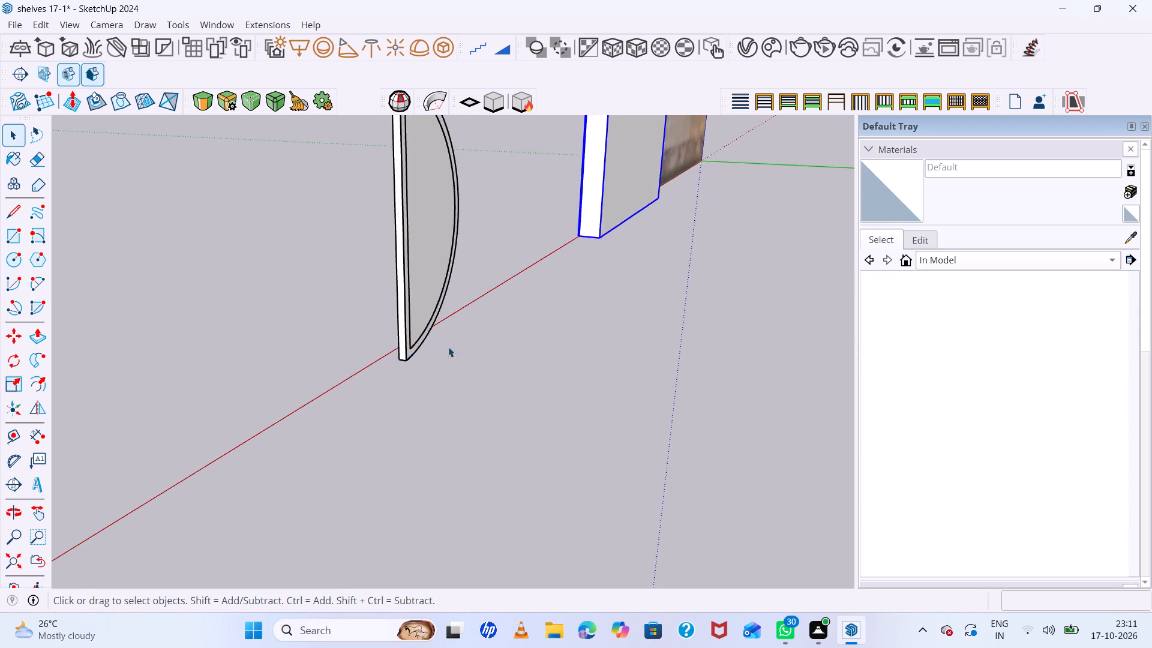
pyautogui.moveTo(521, 347); pyautogui.dragTo(815, 370, button='middle')
pyautogui.scroll(-16, 548, 331)
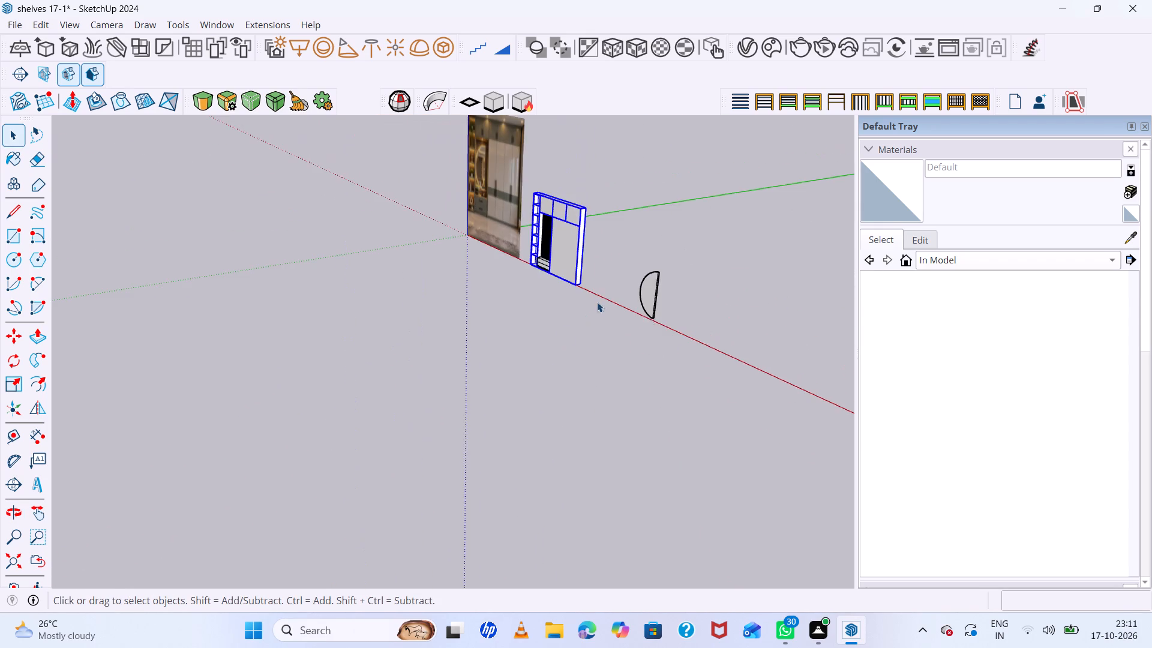
pyautogui.moveTo(597, 301); pyautogui.dragTo(751, 283, button='middle')
pyautogui.middleClick(751, 283)
pyautogui.scroll(8, 666, 269)
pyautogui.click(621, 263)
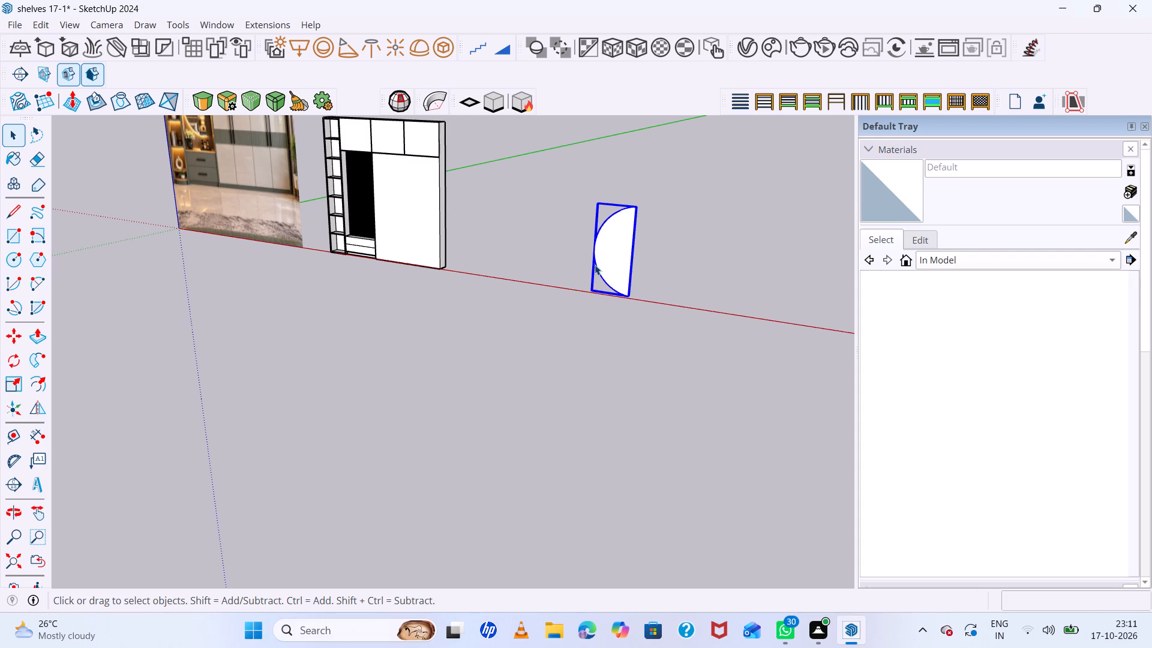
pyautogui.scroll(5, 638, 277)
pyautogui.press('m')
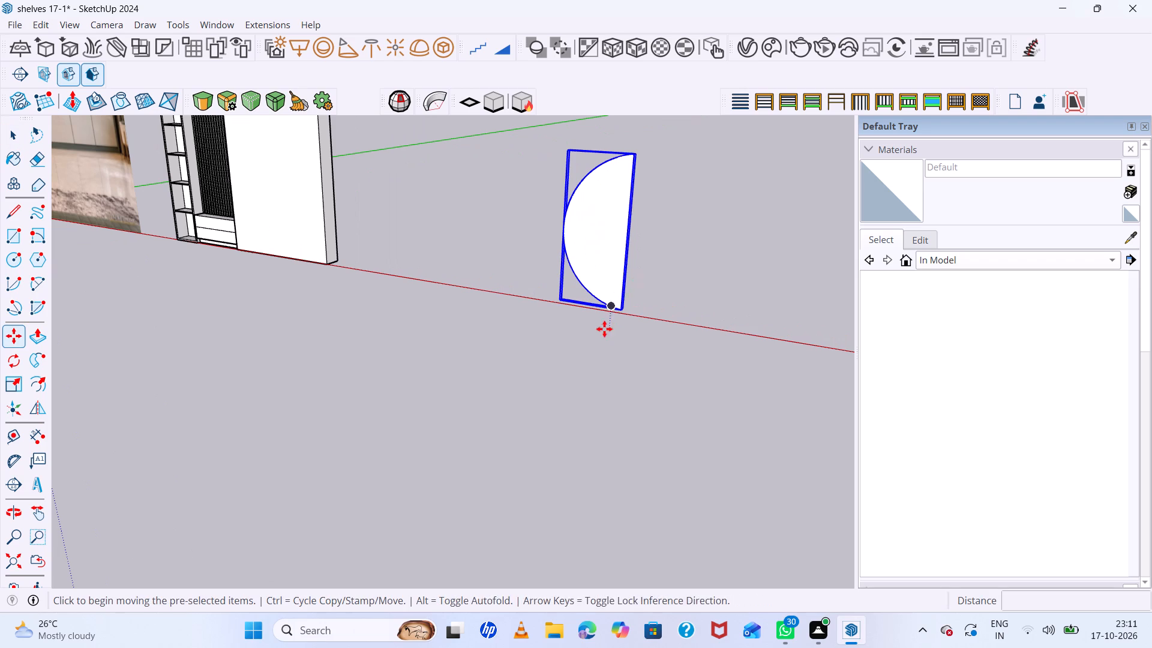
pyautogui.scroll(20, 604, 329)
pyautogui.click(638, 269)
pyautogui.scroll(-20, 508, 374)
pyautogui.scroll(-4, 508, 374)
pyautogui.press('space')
# Convert only the border group behind the half-round panel into a V-Ray mesh light.
pyautogui.scroll(6, 532, 357)
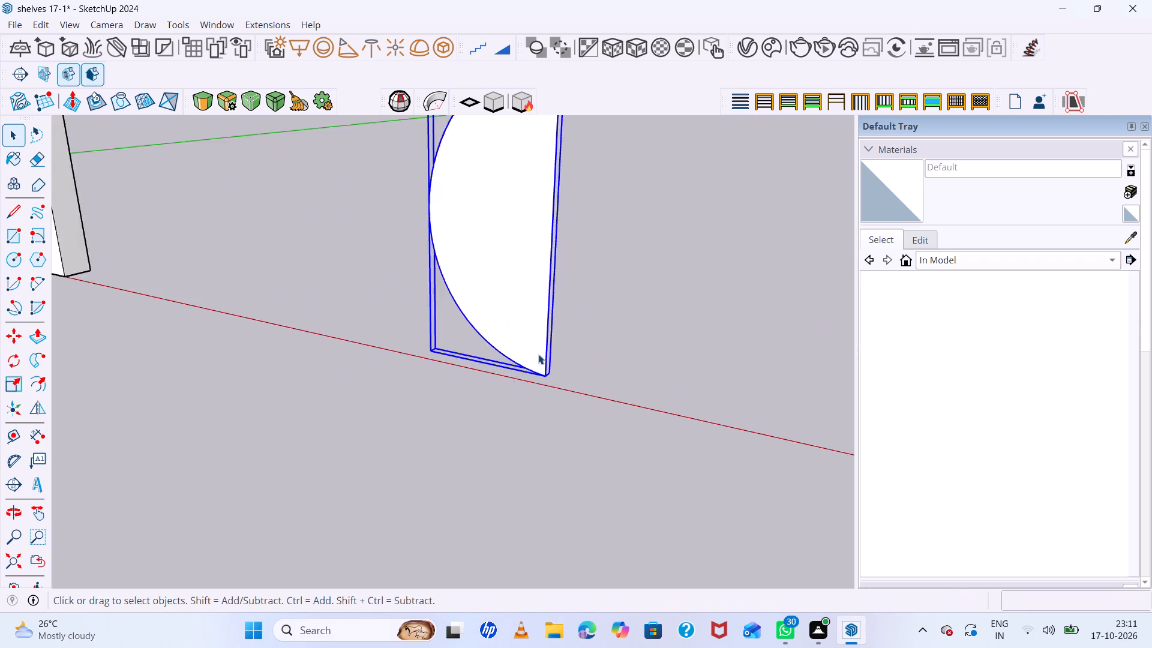
pyautogui.scroll(7, 538, 354)
pyautogui.moveTo(550, 356); pyautogui.dragTo(484, 370, button='middle')
pyautogui.scroll(13, 577, 387)
pyautogui.moveTo(509, 402); pyautogui.dragTo(371, 412, button='middle')
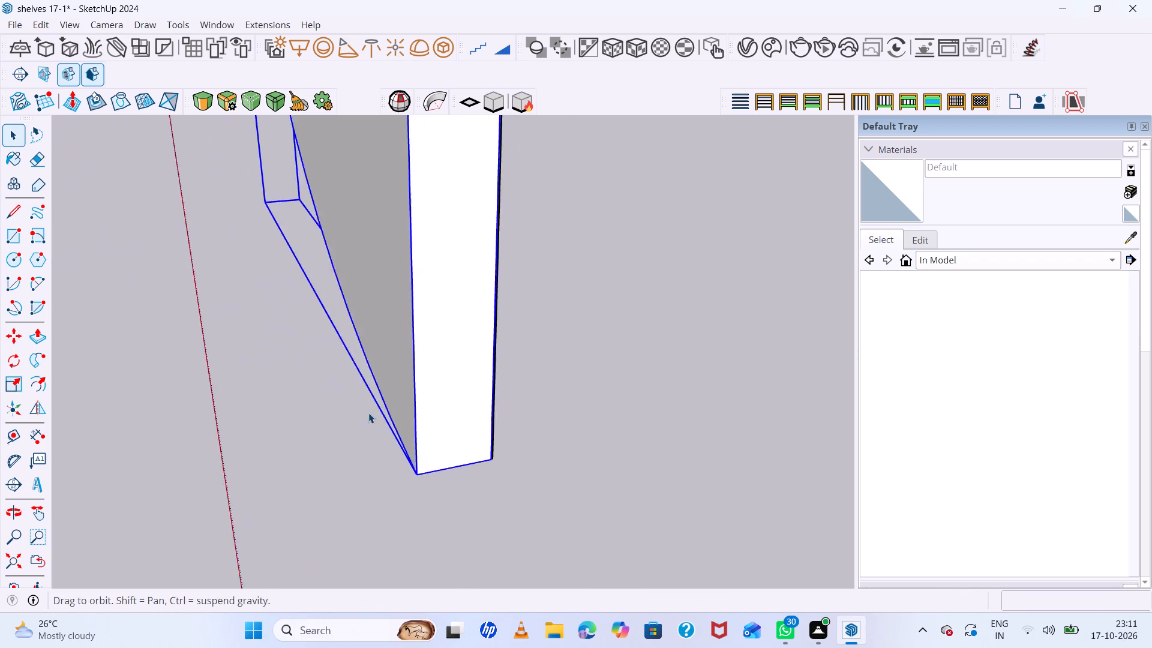
pyautogui.scroll(20, 500, 437)
pyautogui.scroll(10, 500, 437)
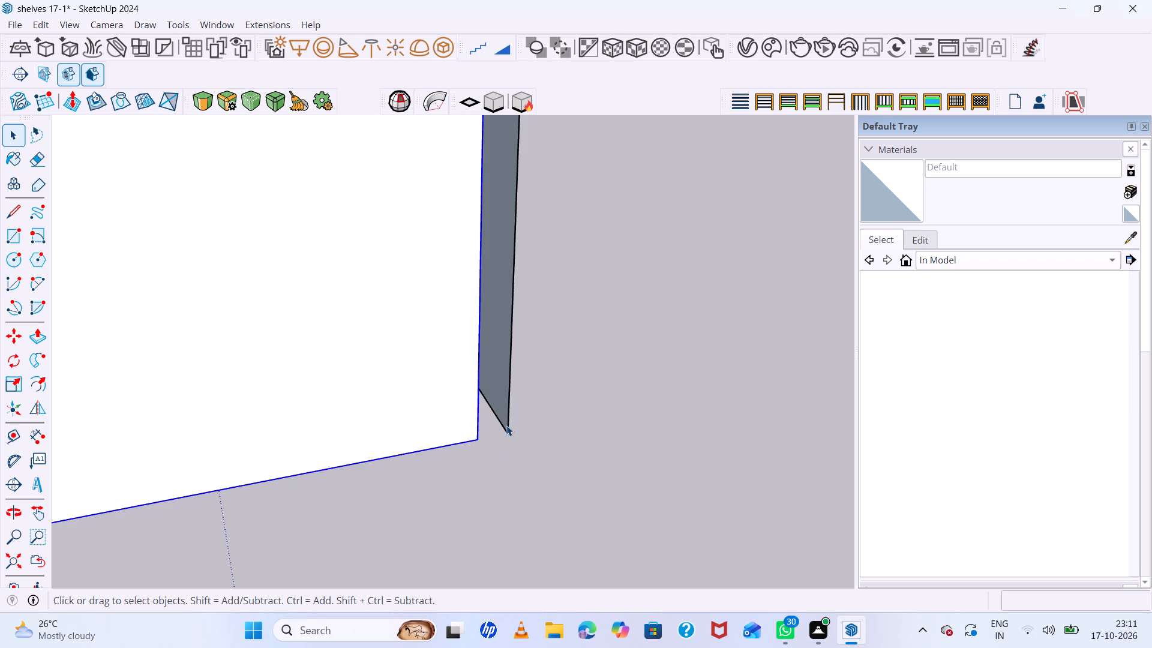
pyautogui.keyDown('shift'); pyautogui.click(502, 407); pyautogui.keyUp('shift')
pyautogui.scroll(-7, 504, 410)
pyautogui.keyDown('shift'); pyautogui.click(471, 415); pyautogui.keyUp('shift')
pyautogui.scroll(-7, 491, 416)
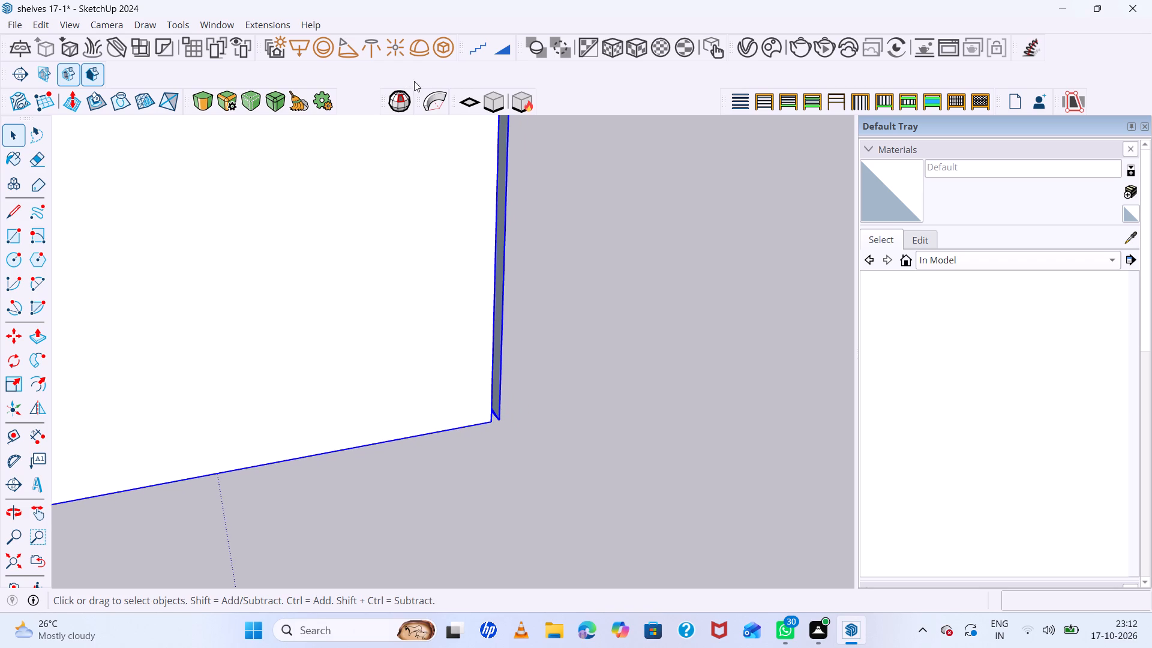
pyautogui.click(521, 433)
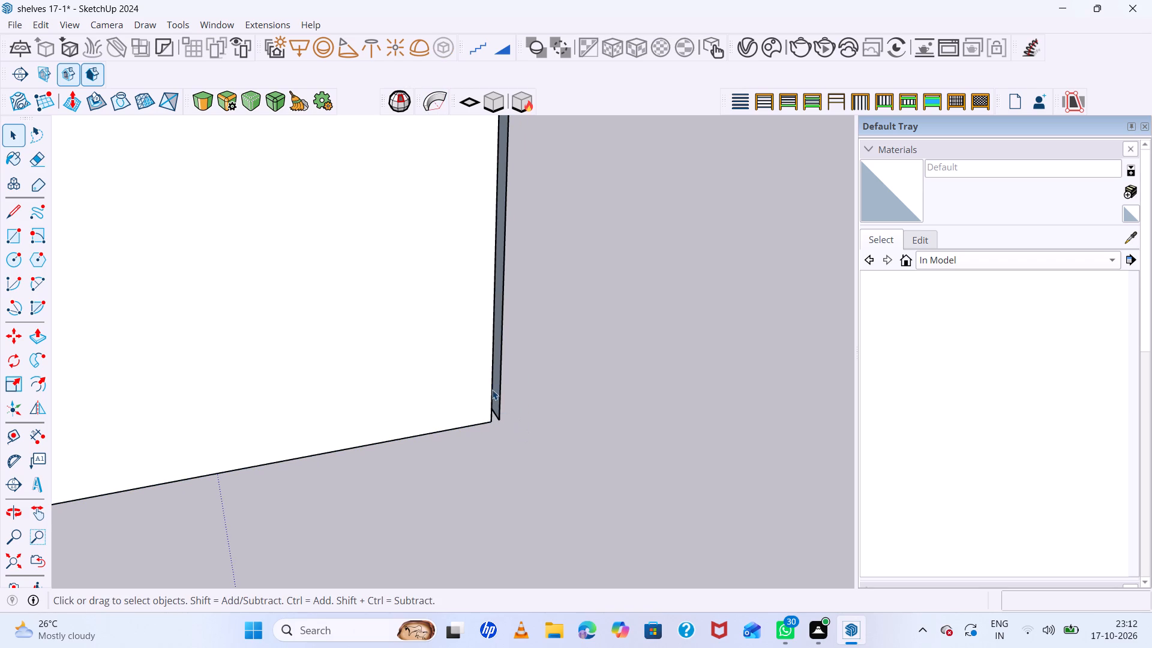
pyautogui.click(497, 390)
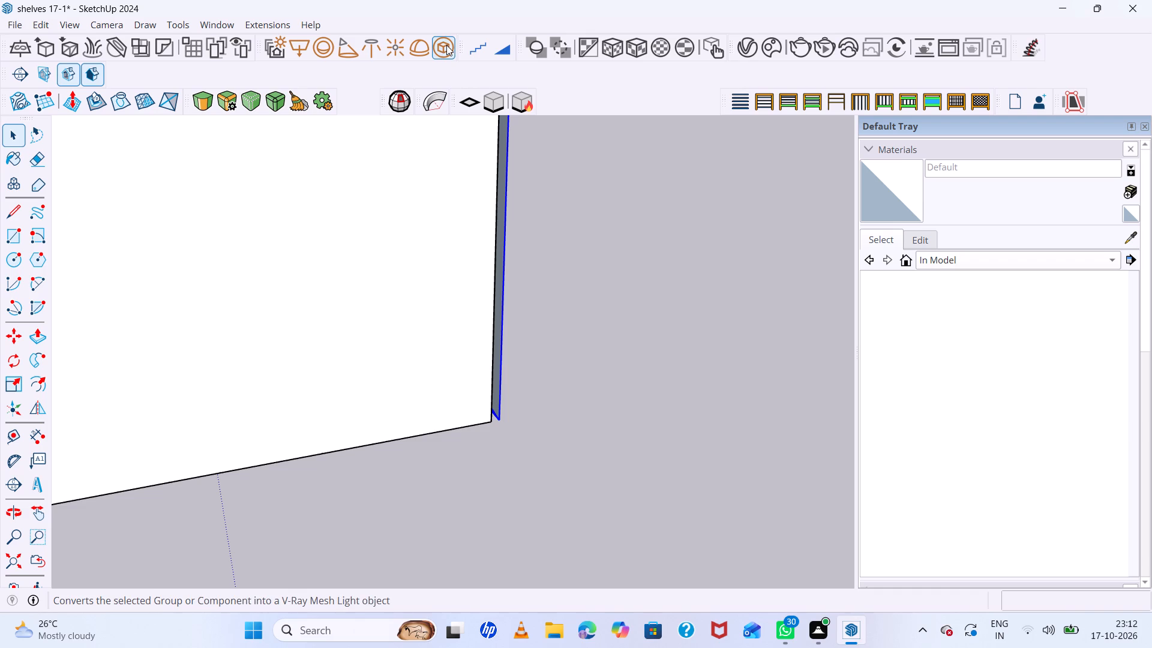
pyautogui.click(446, 45)
# Move the half-round panel together with its mesh light by its bottom corner into the wardrobe's slatted niche.
pyautogui.keyDown('shift'); pyautogui.click(409, 409); pyautogui.keyUp('shift')
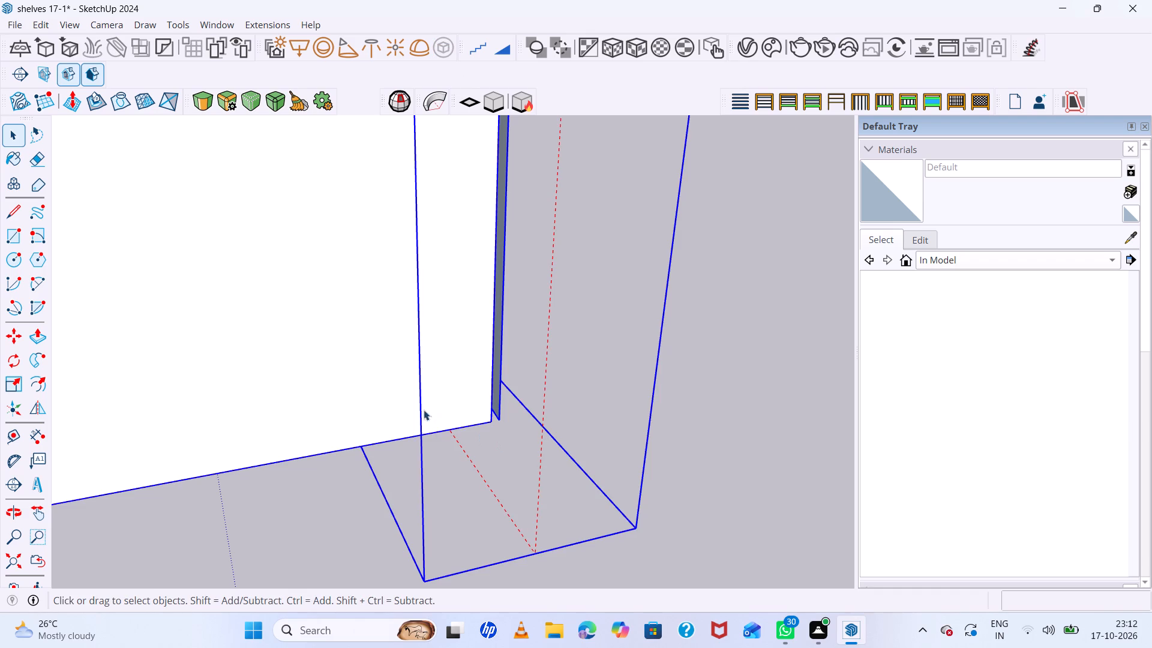
pyautogui.press('m')
pyautogui.scroll(6, 508, 425)
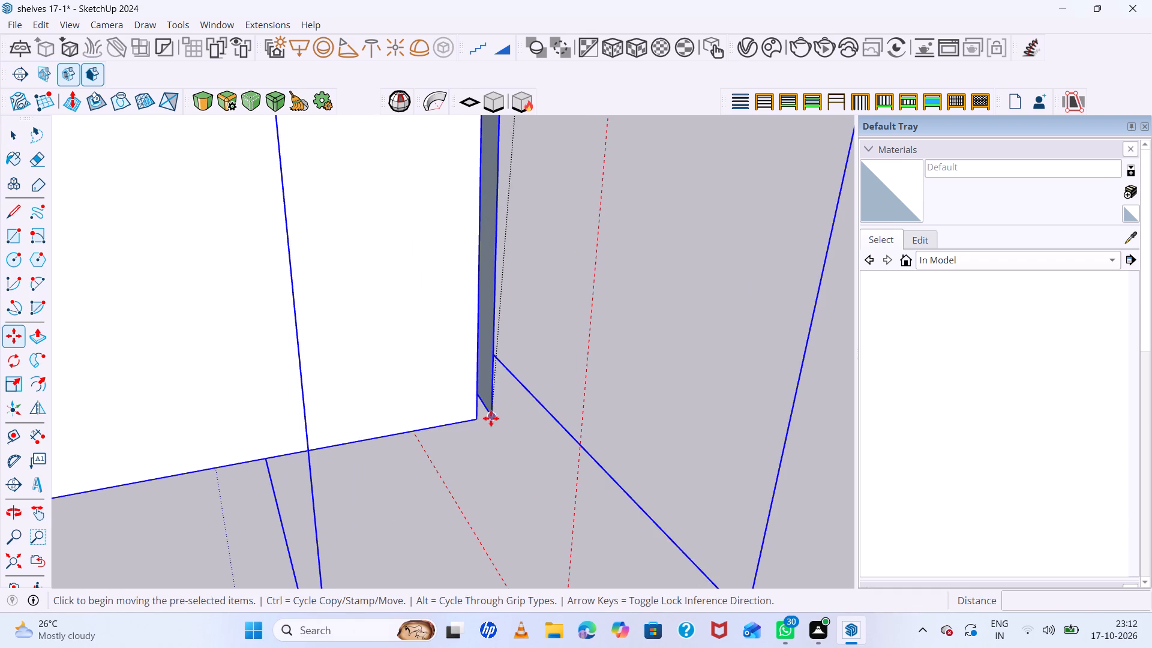
pyautogui.click(492, 416)
pyautogui.scroll(-20, 392, 469)
pyautogui.scroll(-5, 392, 469)
pyautogui.scroll(-1, 619, 433)
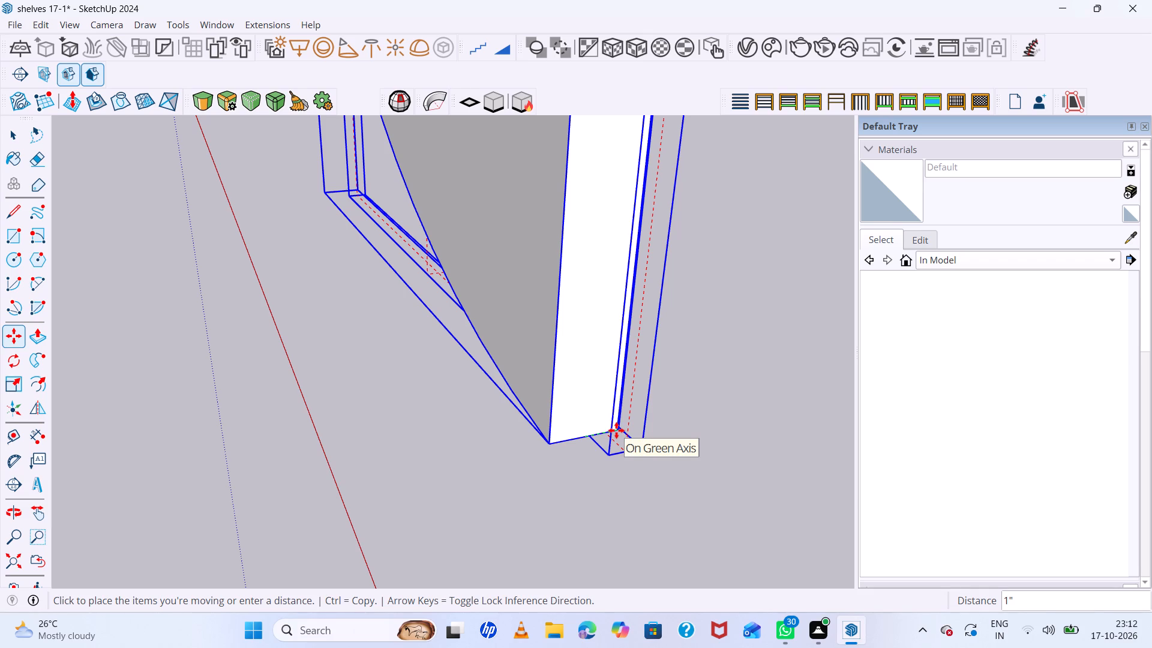
pyautogui.scroll(-2, 616, 430)
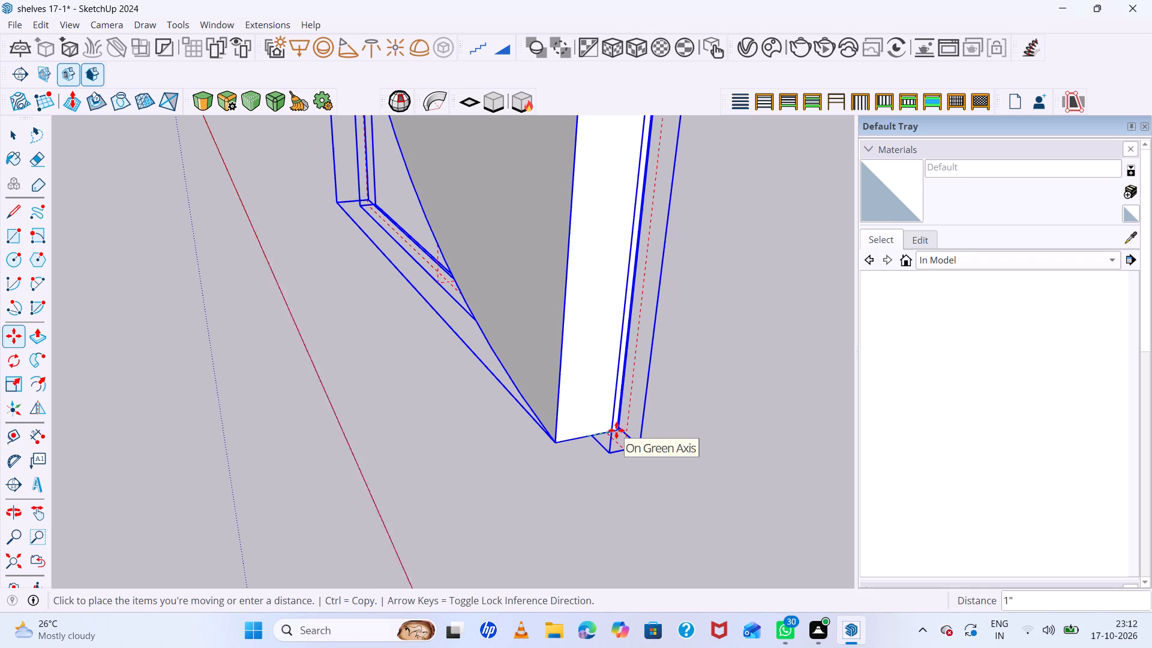
pyautogui.scroll(-10, 616, 430)
pyautogui.scroll(-17, 720, 407)
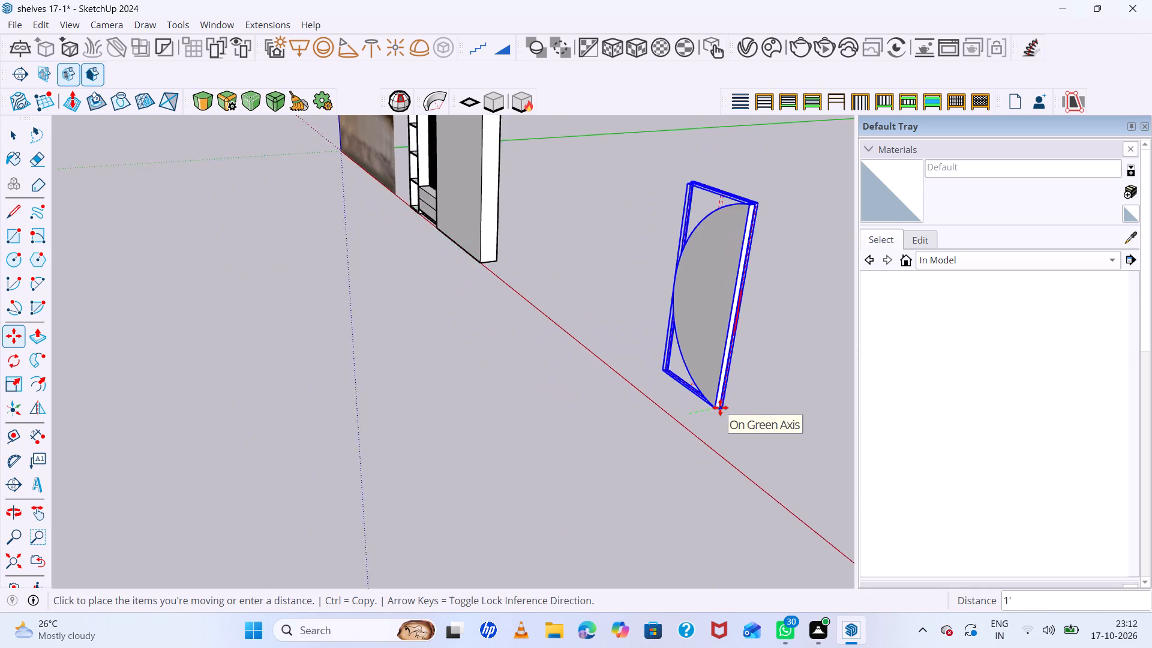
pyautogui.scroll(-5, 720, 407)
pyautogui.scroll(14, 512, 269)
pyautogui.scroll(-6, 547, 256)
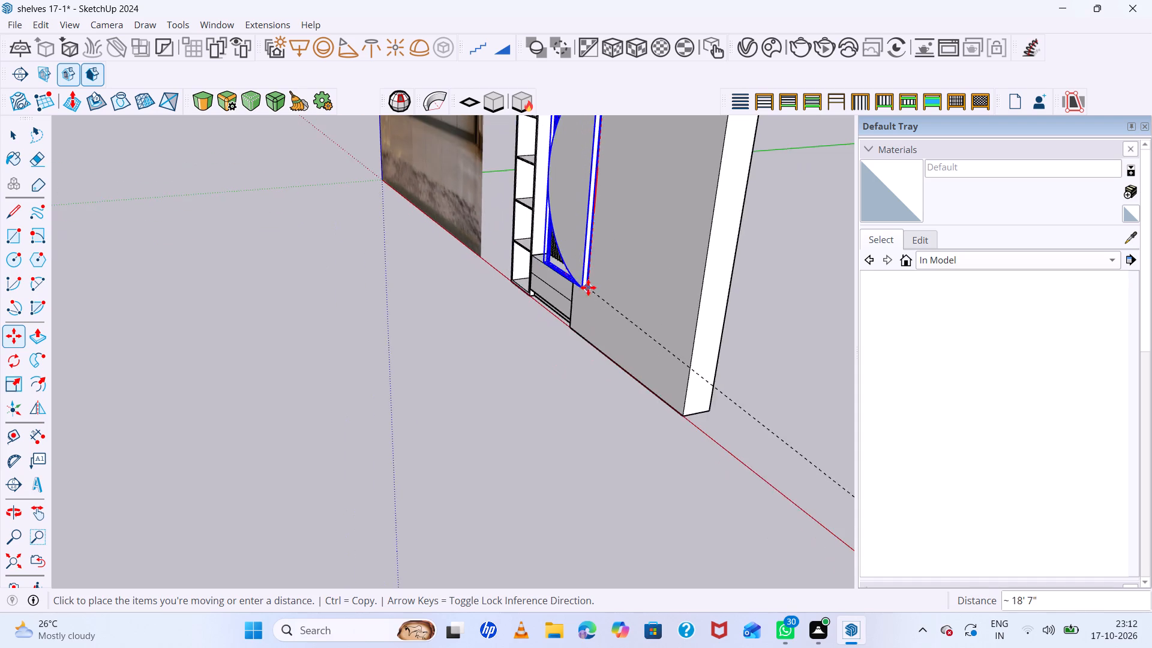
pyautogui.moveTo(592, 289); pyautogui.dragTo(790, 377, button='middle')
pyautogui.scroll(-7, 710, 362)
pyautogui.scroll(7, 544, 285)
pyautogui.scroll(6, 637, 263)
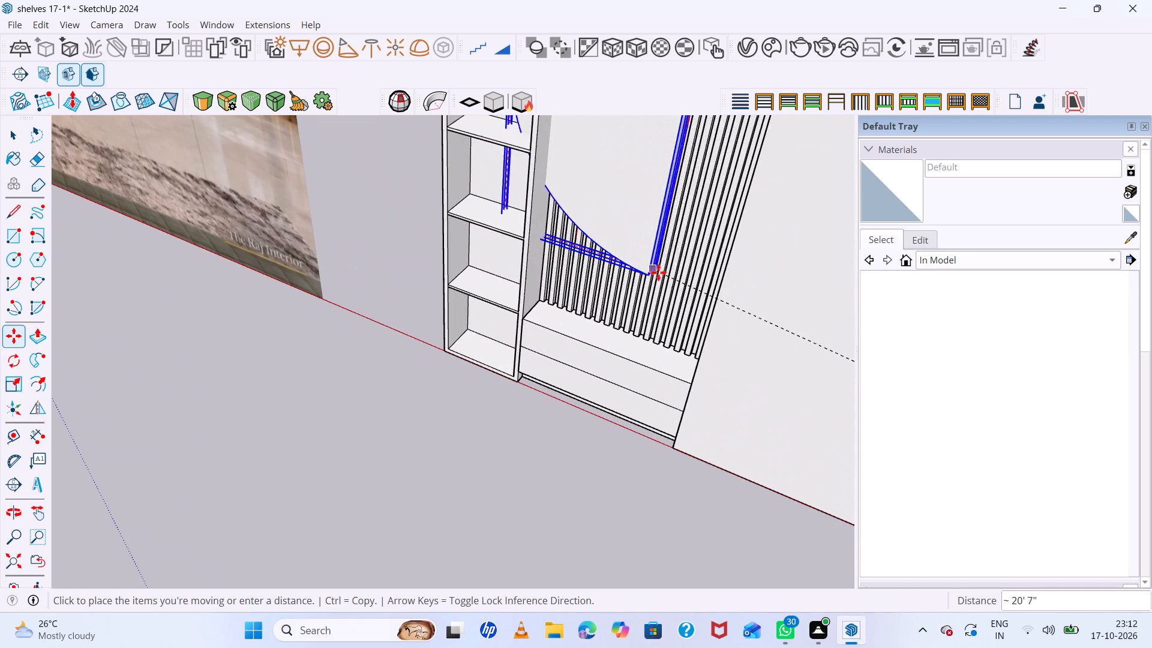
pyautogui.click(696, 288)
# Reposition the half-round panel and its light by about 7 inches against the slats, with its top just beneath the upper cabinet.
pyautogui.scroll(-13, 675, 314)
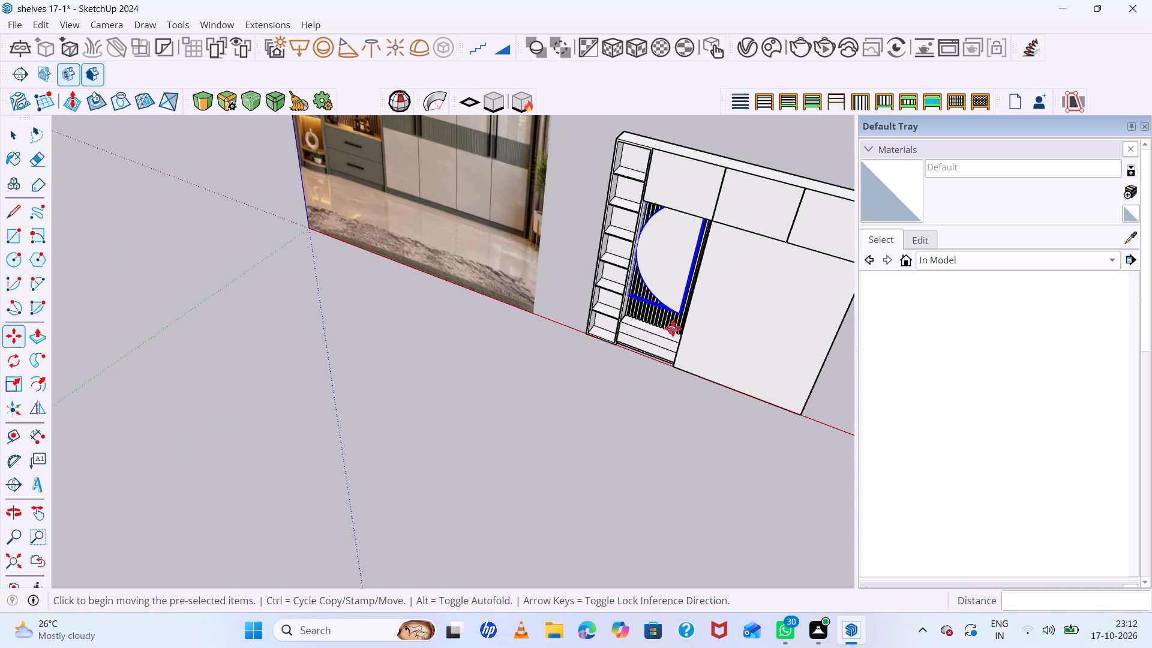
pyautogui.scroll(-1, 673, 328)
pyautogui.scroll(20, 677, 313)
pyautogui.scroll(8, 677, 313)
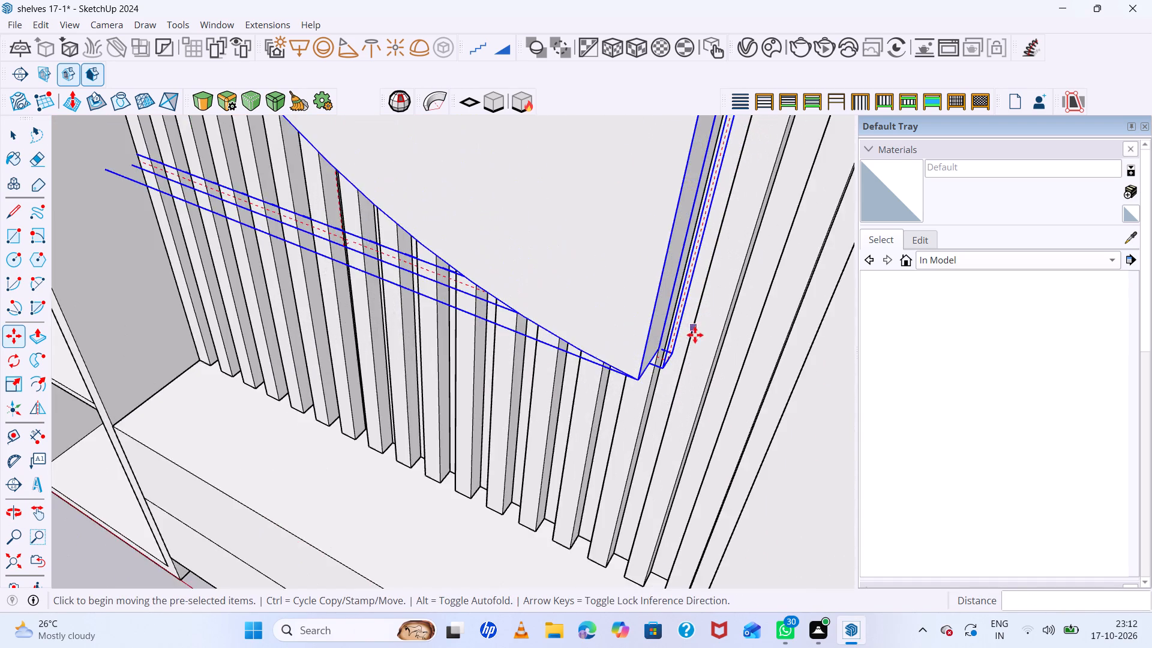
pyautogui.scroll(20, 695, 335)
pyautogui.scroll(16, 695, 335)
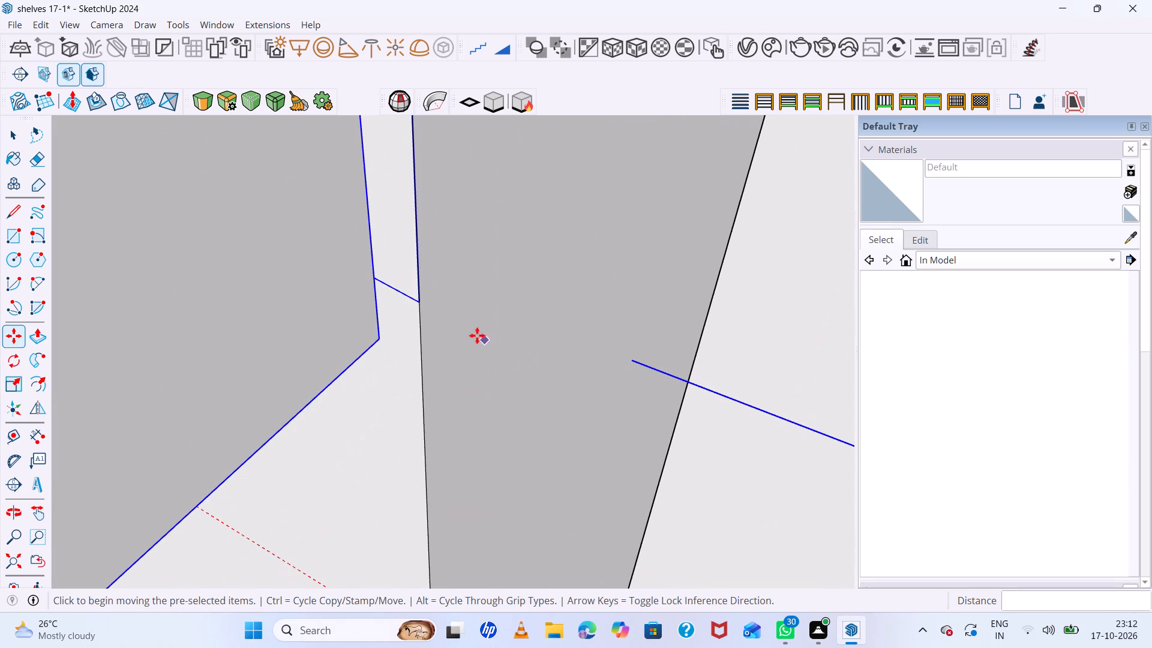
pyautogui.click(419, 302)
pyautogui.scroll(-13, 410, 384)
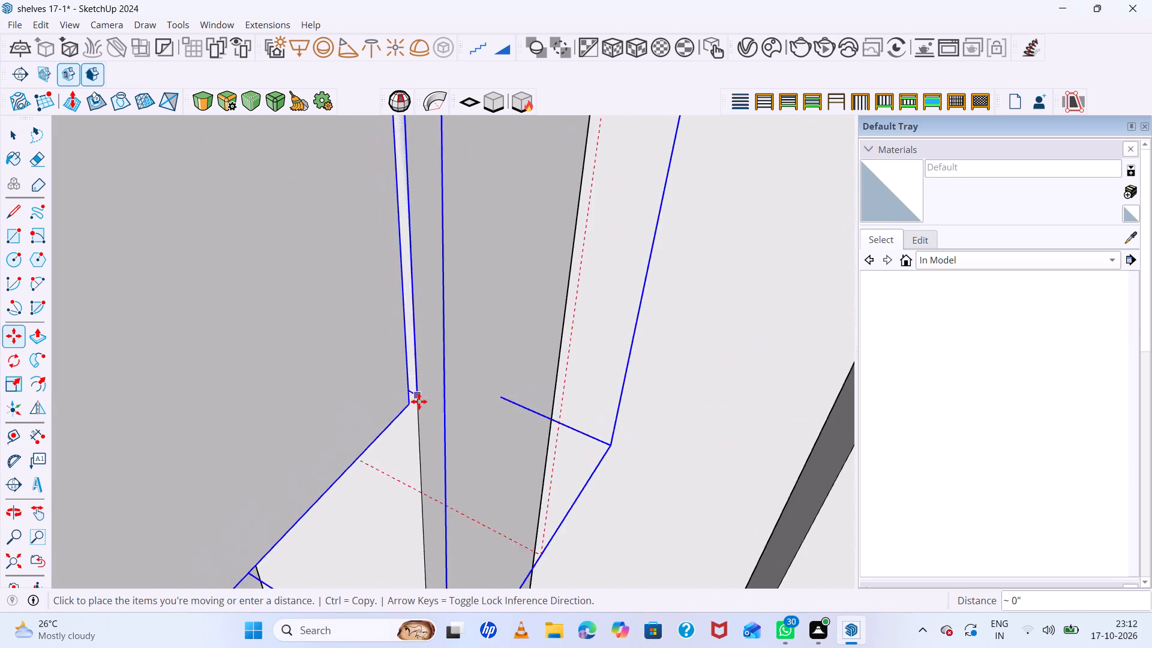
pyautogui.scroll(-20, 419, 401)
pyautogui.scroll(-20, 419, 401)
pyautogui.scroll(-8, 419, 401)
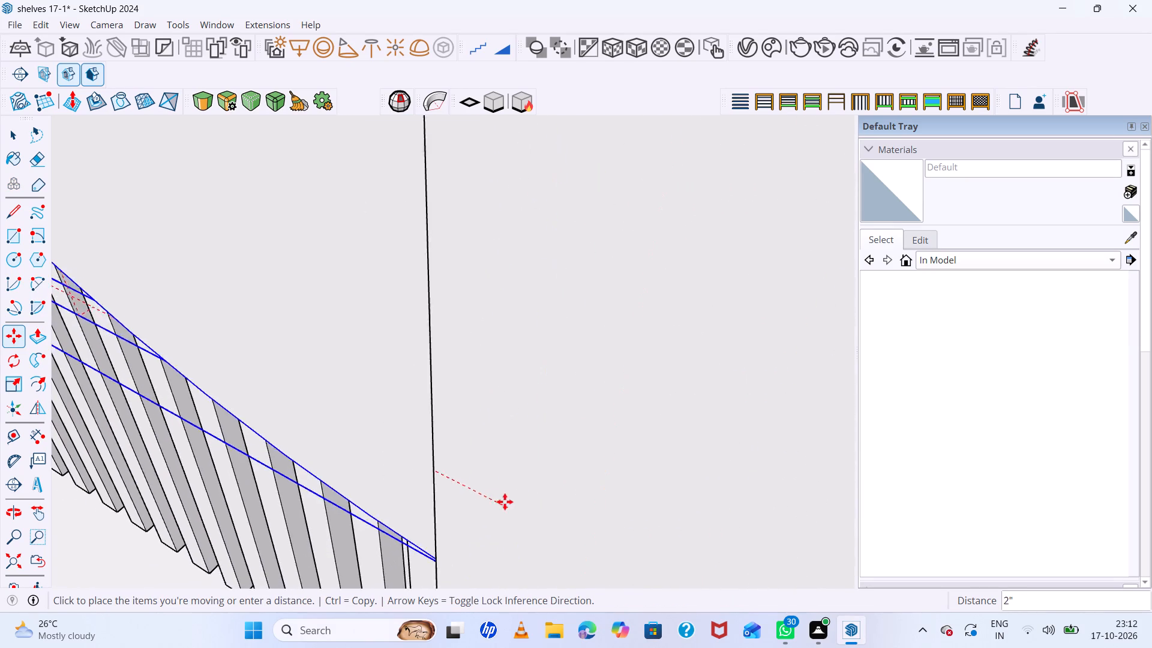
pyautogui.scroll(-7, 505, 502)
pyautogui.moveTo(522, 494); pyautogui.dragTo(815, 375, button='middle')
pyautogui.middleClick(815, 375)
pyautogui.scroll(-20, 545, 426)
pyautogui.scroll(-1, 545, 426)
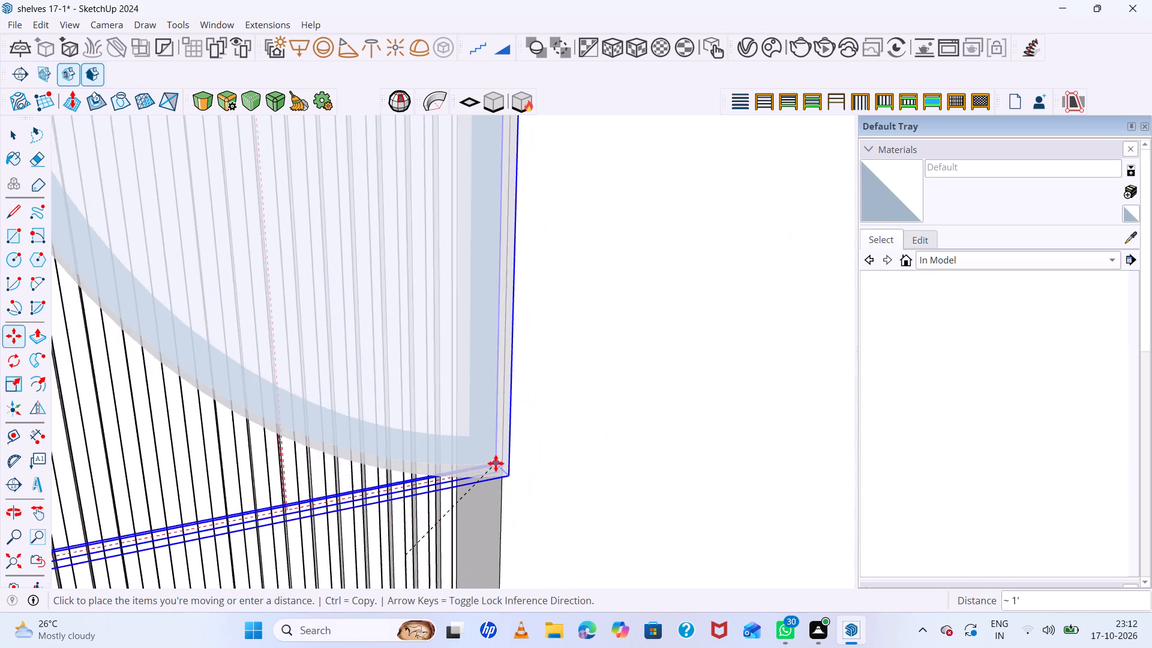
pyautogui.scroll(-16, 496, 463)
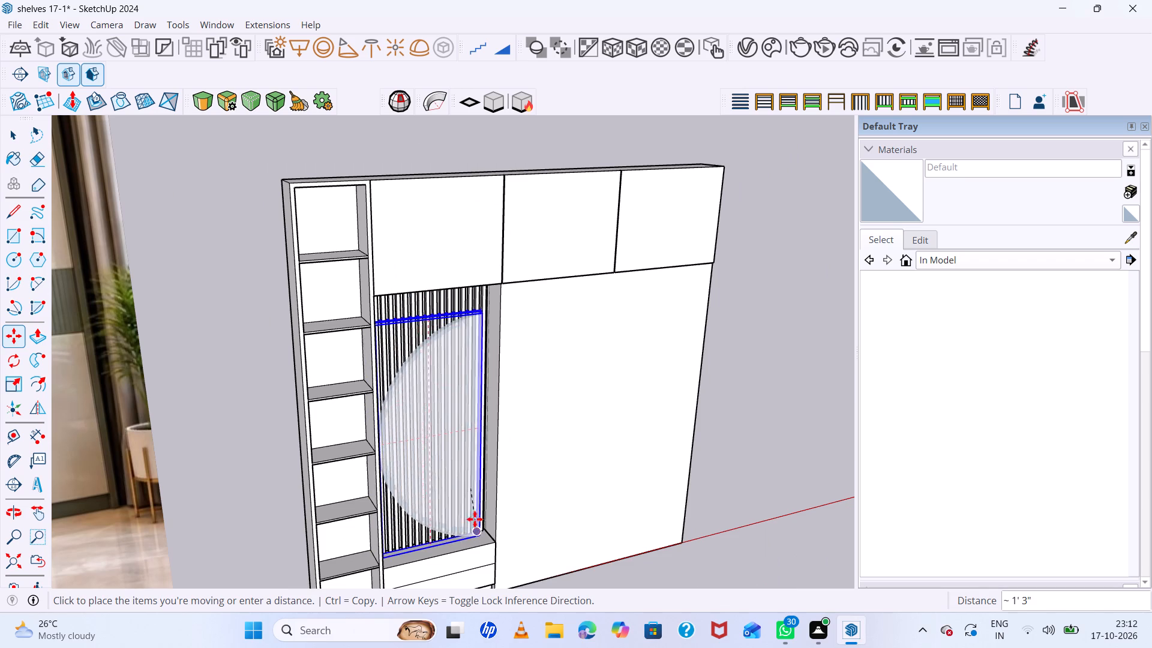
pyautogui.click(479, 509)
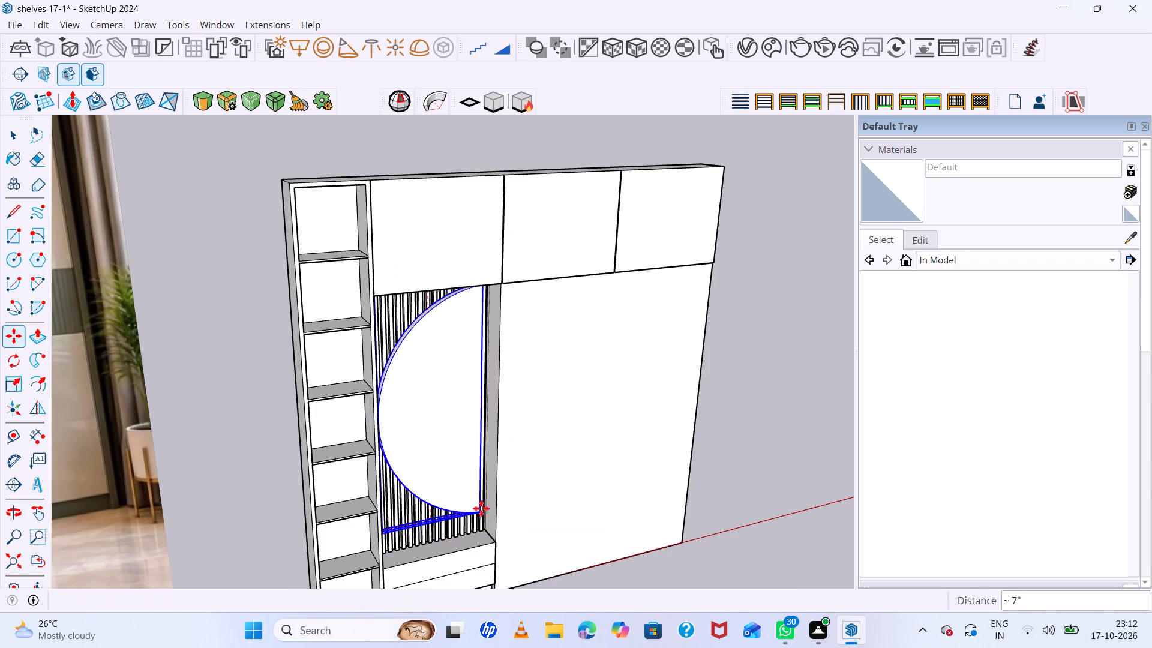
# Move the half-round panel and its light 2 mm along the green axis, away from the slats, and deselect them.
pyautogui.scroll(12, 485, 508)
pyautogui.moveTo(488, 509); pyautogui.dragTo(365, 513, button='middle')
pyautogui.middleClick(365, 513)
pyautogui.scroll(6, 433, 521)
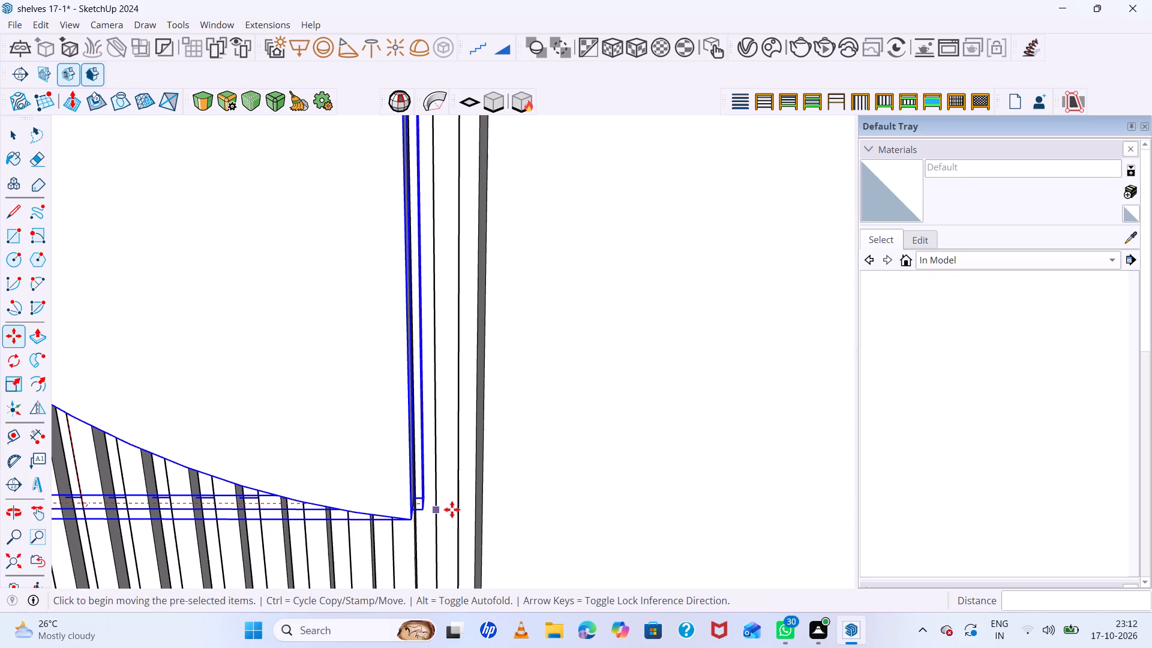
pyautogui.scroll(7, 430, 491)
pyautogui.scroll(-8, 451, 458)
pyautogui.moveTo(482, 476); pyautogui.dragTo(371, 514, button='middle')
pyautogui.scroll(-1, 367, 515)
pyautogui.scroll(13, 428, 475)
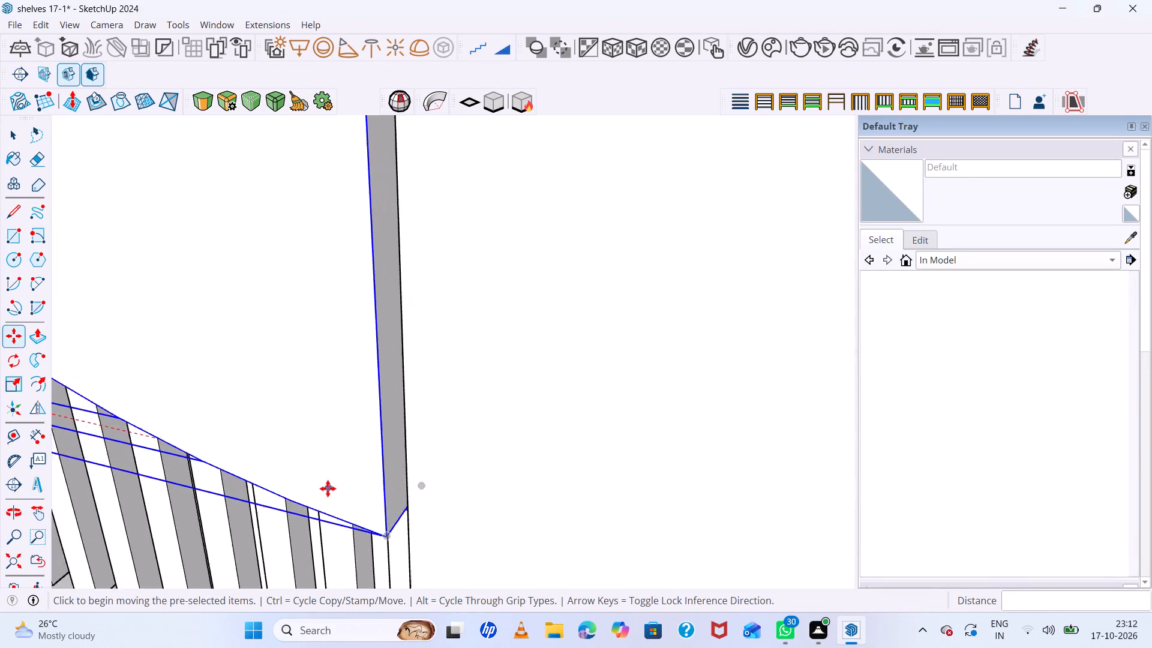
pyautogui.scroll(3, 328, 488)
pyautogui.moveTo(439, 485); pyautogui.dragTo(460, 480, button='middle')
pyautogui.scroll(20, 483, 483)
pyautogui.scroll(4, 483, 483)
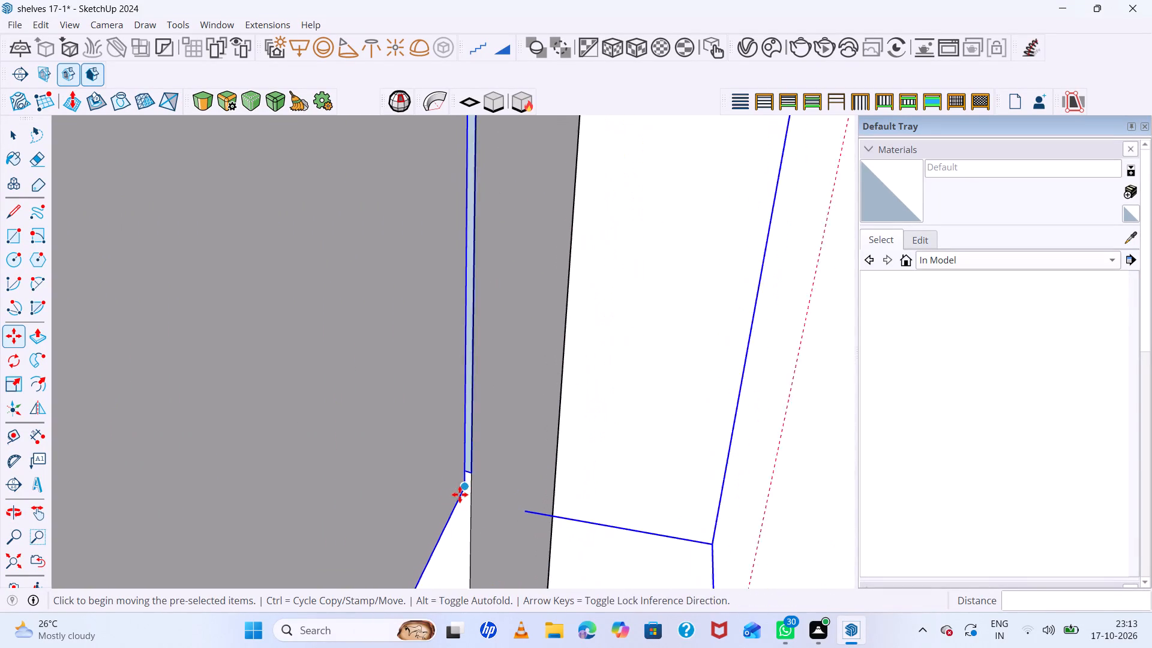
pyautogui.scroll(14, 460, 494)
pyautogui.click(496, 421)
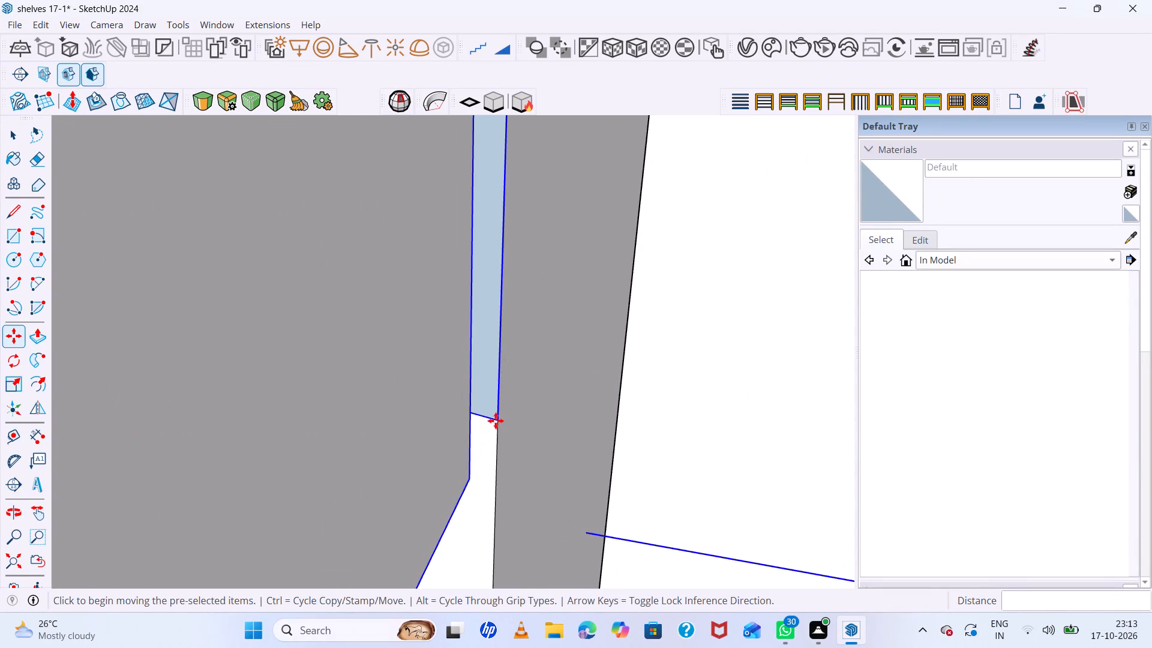
pyautogui.moveTo(497, 419); pyautogui.dragTo(490, 424)
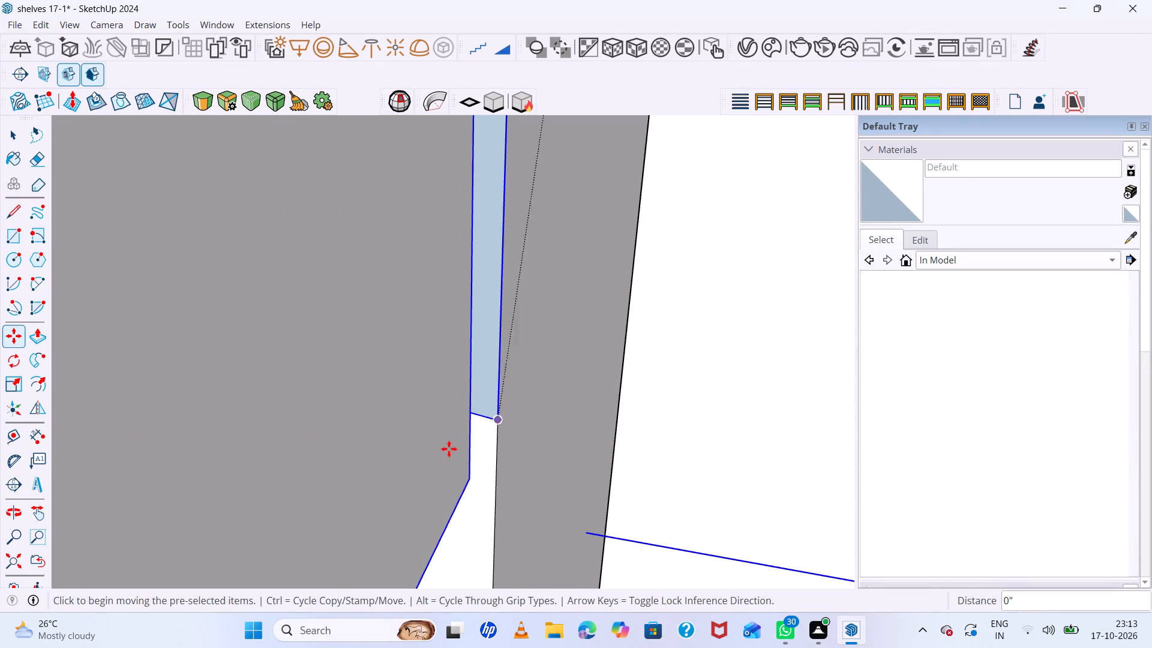
pyautogui.click(496, 417)
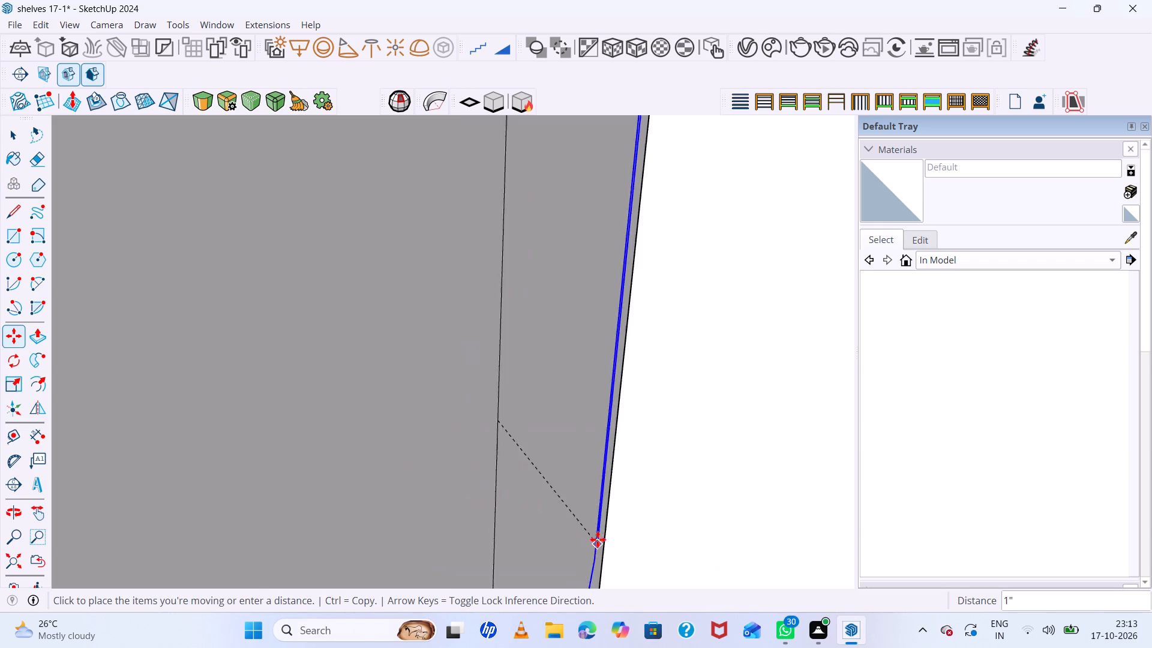
pyautogui.scroll(-6, 462, 525)
pyautogui.scroll(-7, 493, 482)
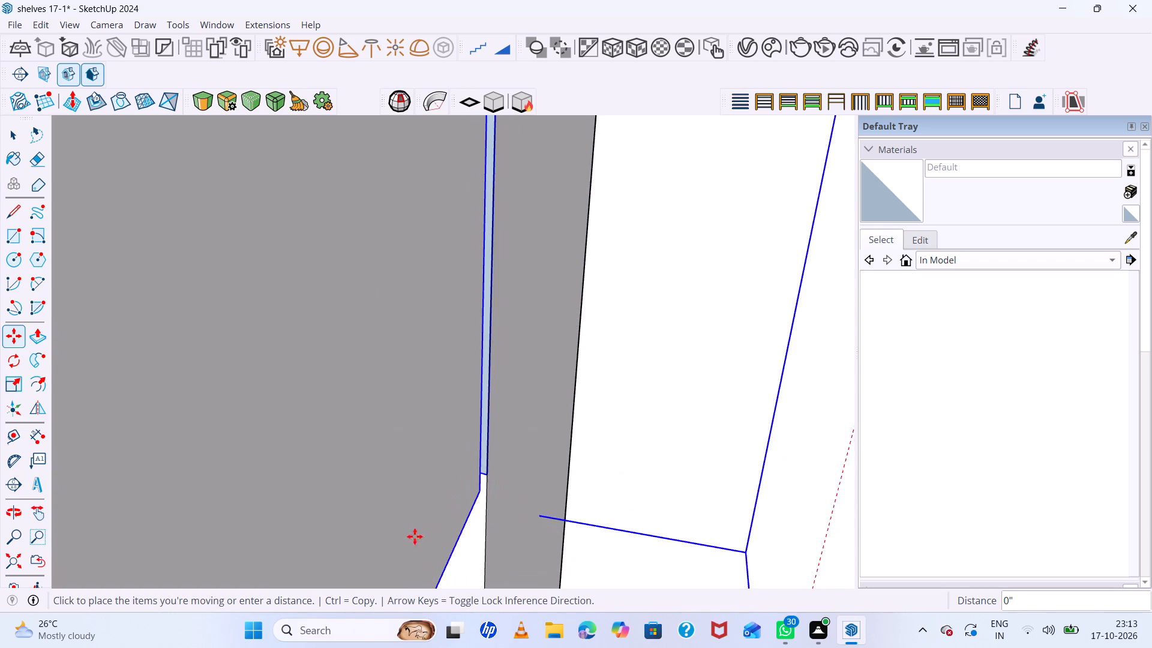
pyautogui.scroll(-6, 406, 554)
pyautogui.scroll(-16, 454, 493)
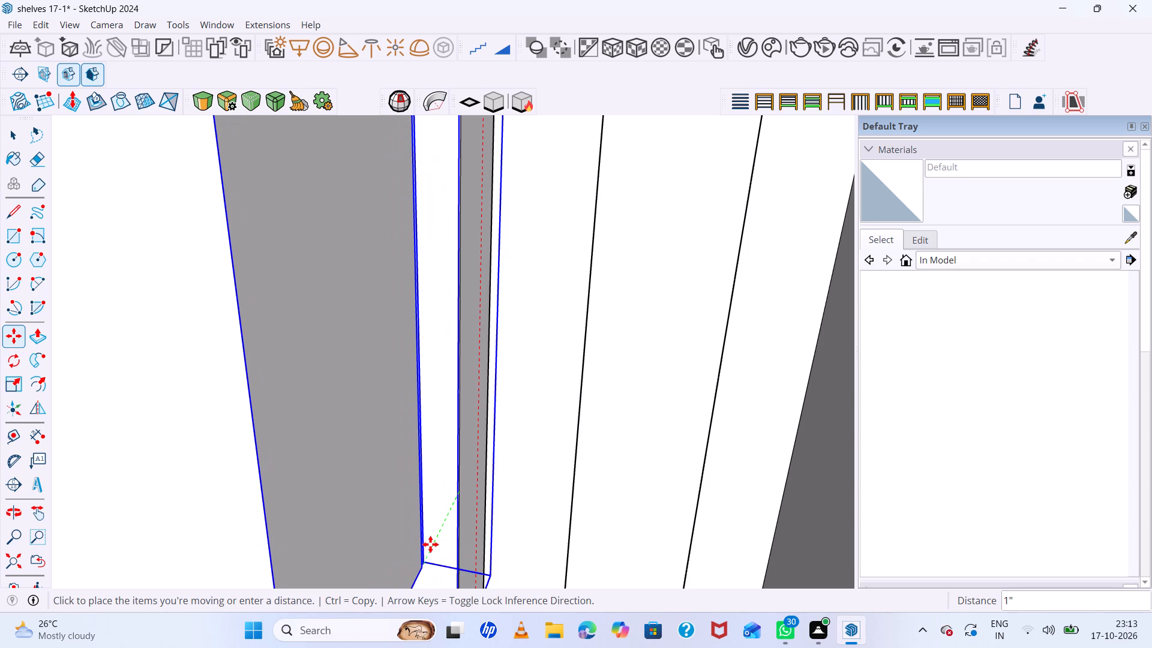
pyautogui.press('Left')
pyautogui.press('2')
pyautogui.write('mm')
pyautogui.press('Return')
pyautogui.scroll(-20, 623, 501)
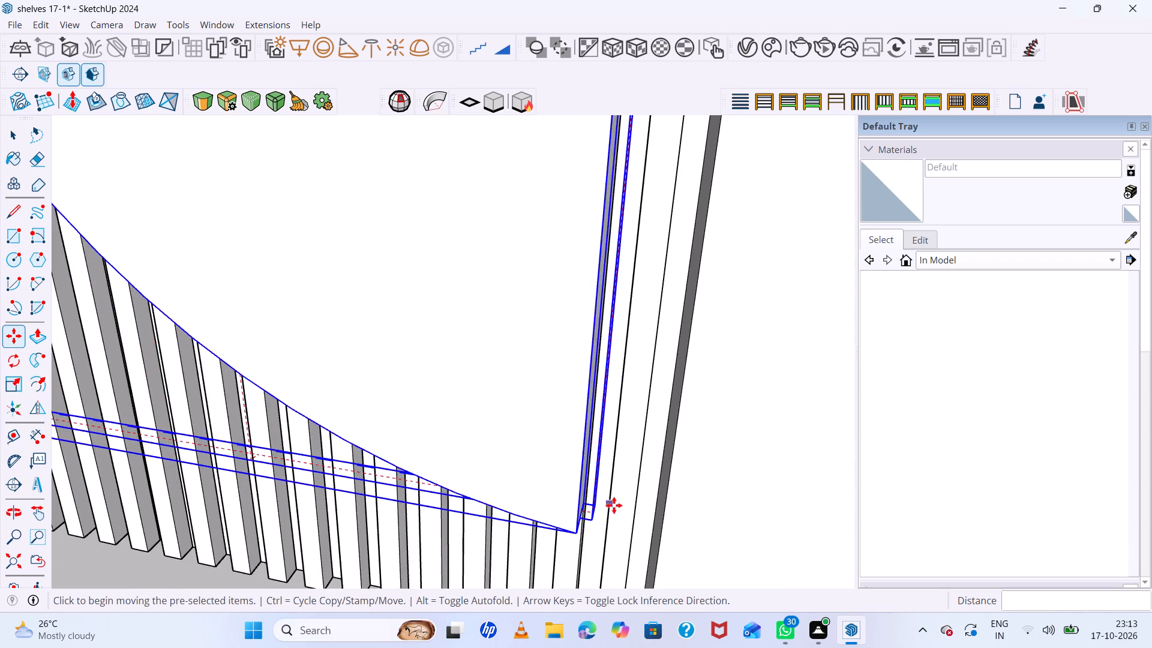
pyautogui.scroll(-20, 614, 505)
pyautogui.scroll(-5, 614, 505)
pyautogui.moveTo(611, 503); pyautogui.dragTo(665, 332, button='middle')
pyautogui.press('space')
pyautogui.click(673, 234)
# Examine how the half-round panel sits in the slatted niche, up close and from the front of the whole wardrobe.
pyautogui.scroll(7, 489, 306)
pyautogui.scroll(-7, 488, 306)
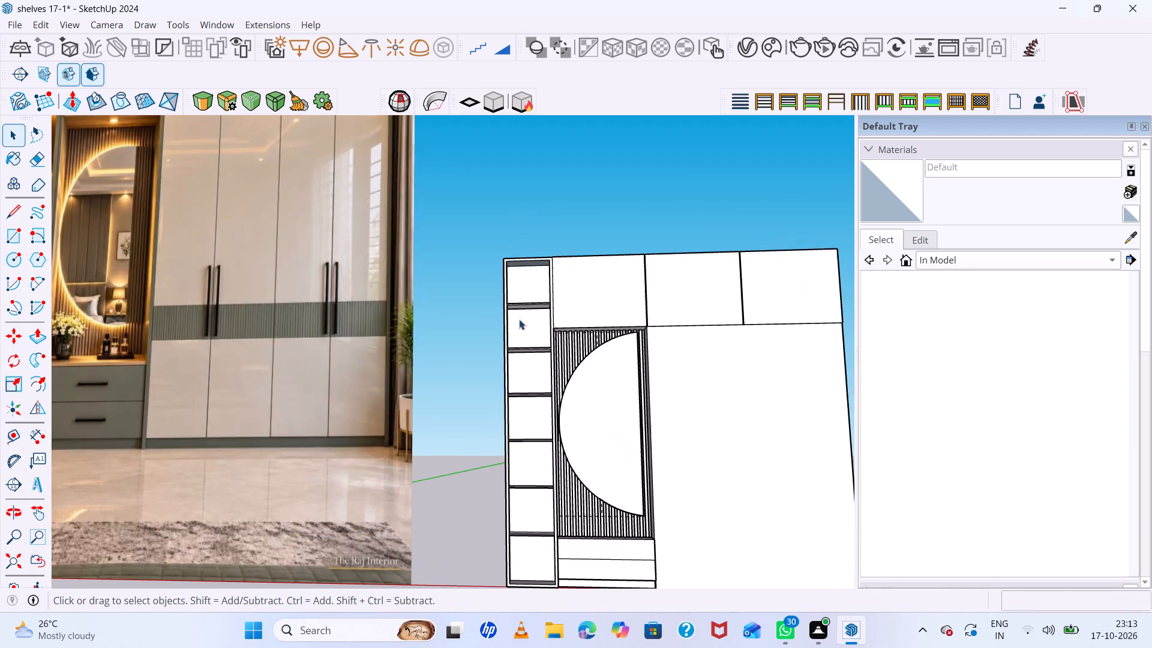
pyautogui.moveTo(676, 372); pyautogui.dragTo(605, 415, button='middle')
pyautogui.scroll(14, 649, 368)
pyautogui.scroll(7, 652, 364)
pyautogui.scroll(-4, 652, 364)
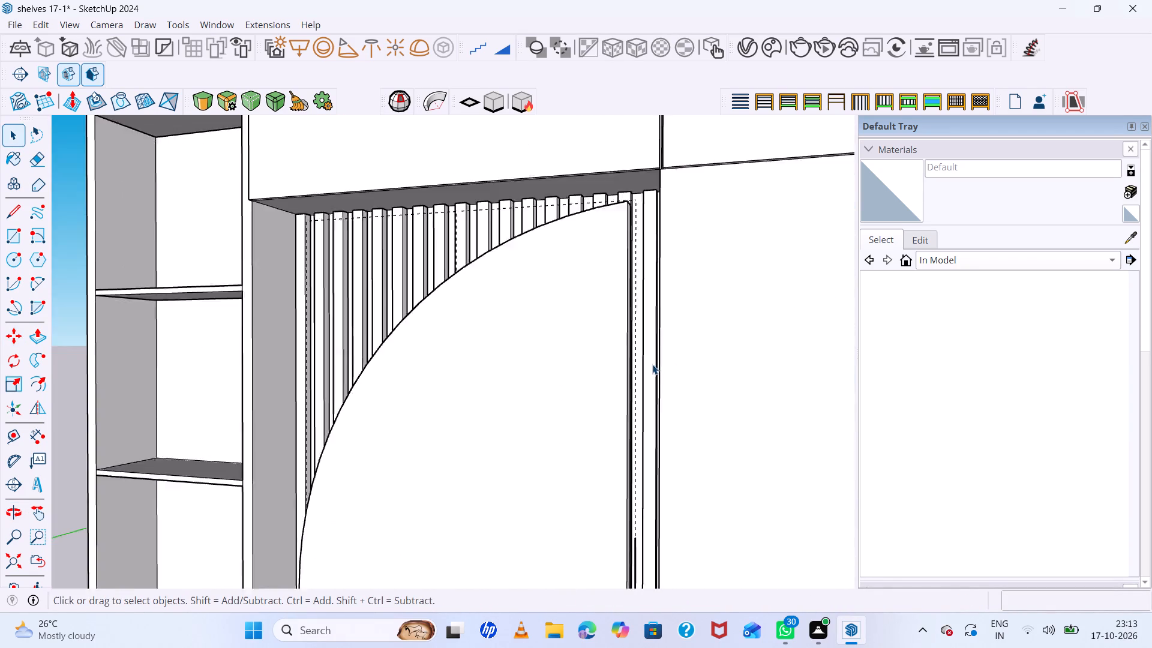
pyautogui.scroll(-20, 652, 364)
pyautogui.scroll(-5, 652, 364)
pyautogui.scroll(-8, 588, 350)
pyautogui.moveTo(605, 361); pyautogui.dragTo(680, 440, button='middle')
pyautogui.middleClick(686, 444)
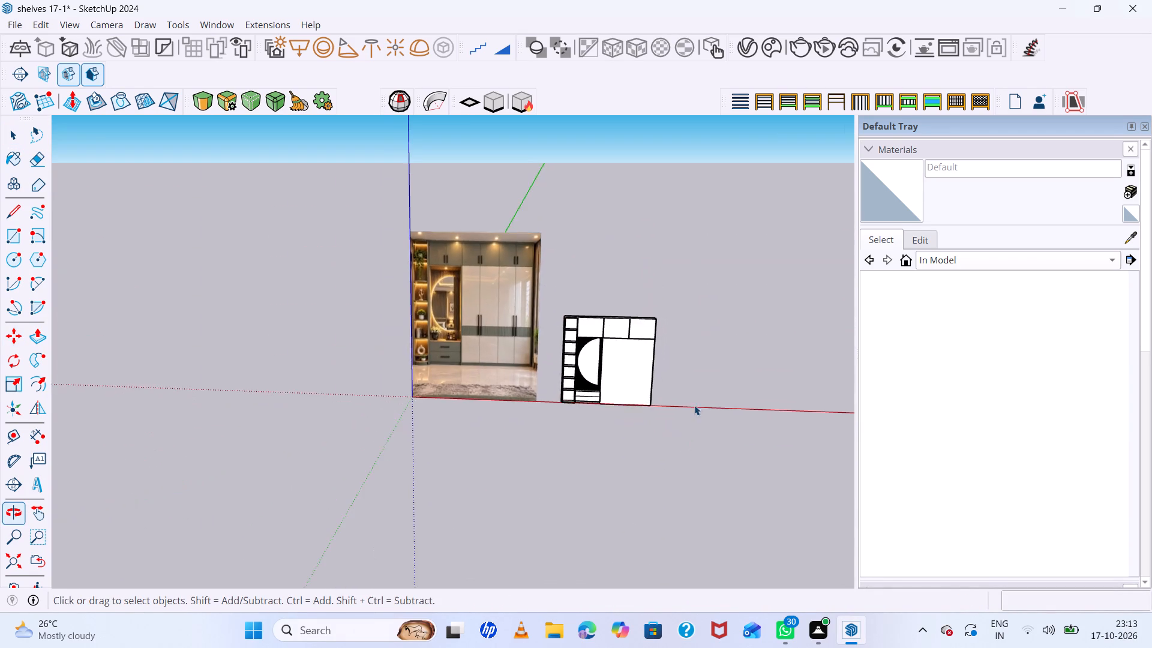
pyautogui.scroll(8, 683, 374)
pyautogui.scroll(6, 592, 359)
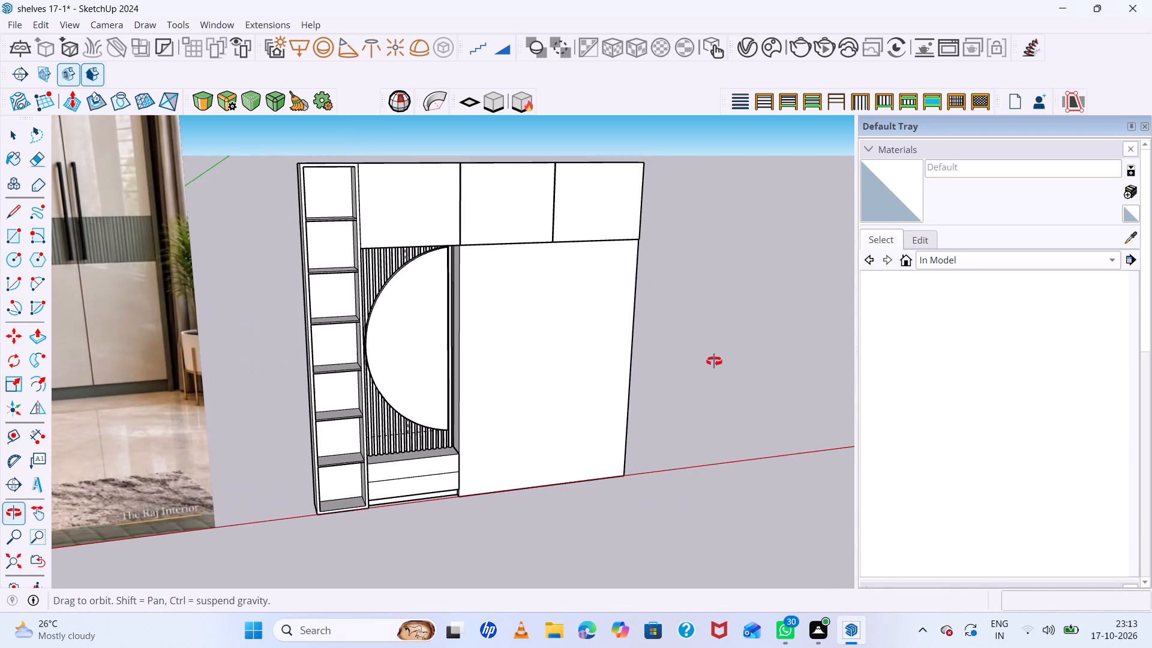
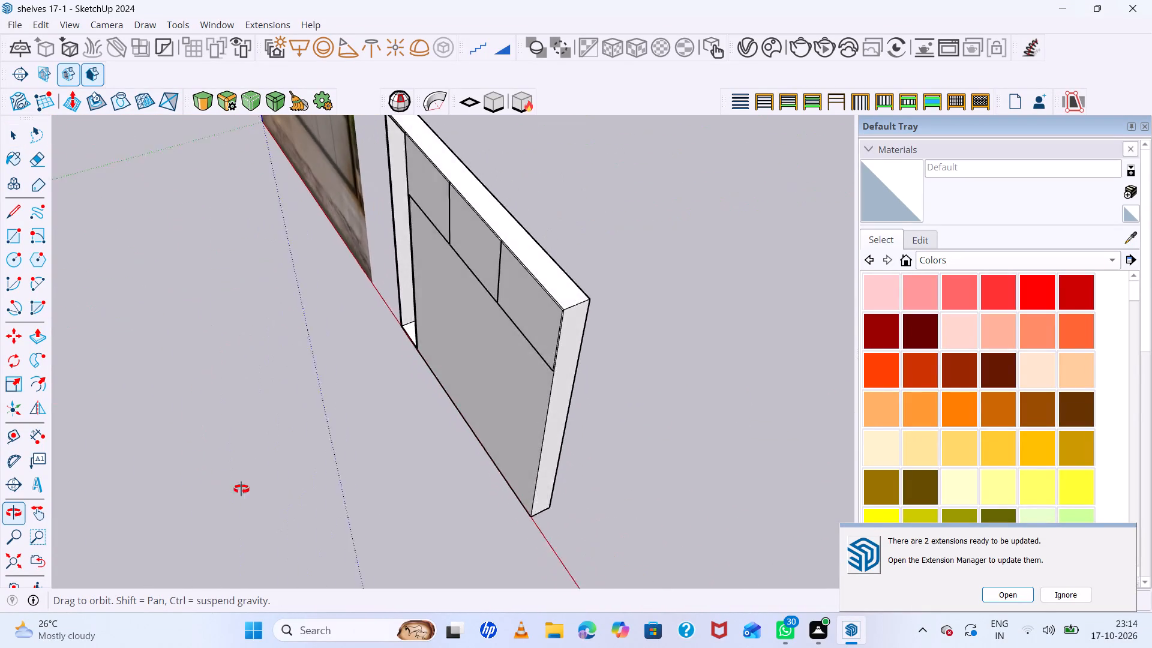
# Examine the wardrobe carcass beside the reference image, up close and from above, below and the front.
pyautogui.scroll(6, 497, 290)
pyautogui.scroll(12, 596, 263)
pyautogui.scroll(-7, 527, 281)
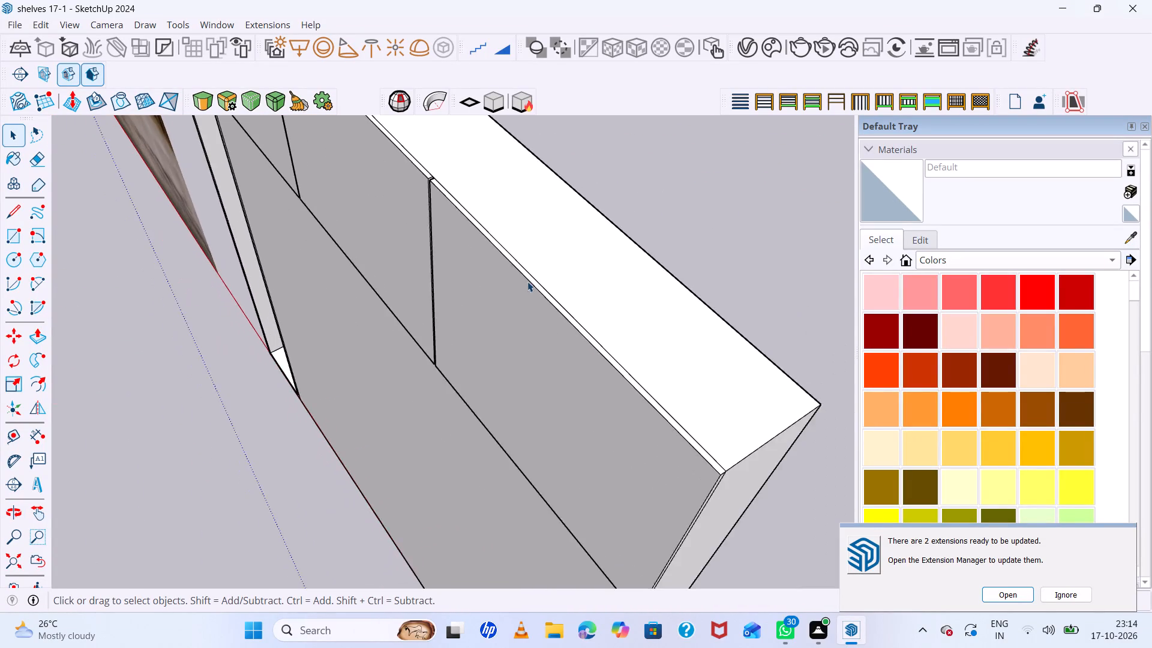
pyautogui.scroll(-19, 527, 281)
pyautogui.scroll(-10, 527, 282)
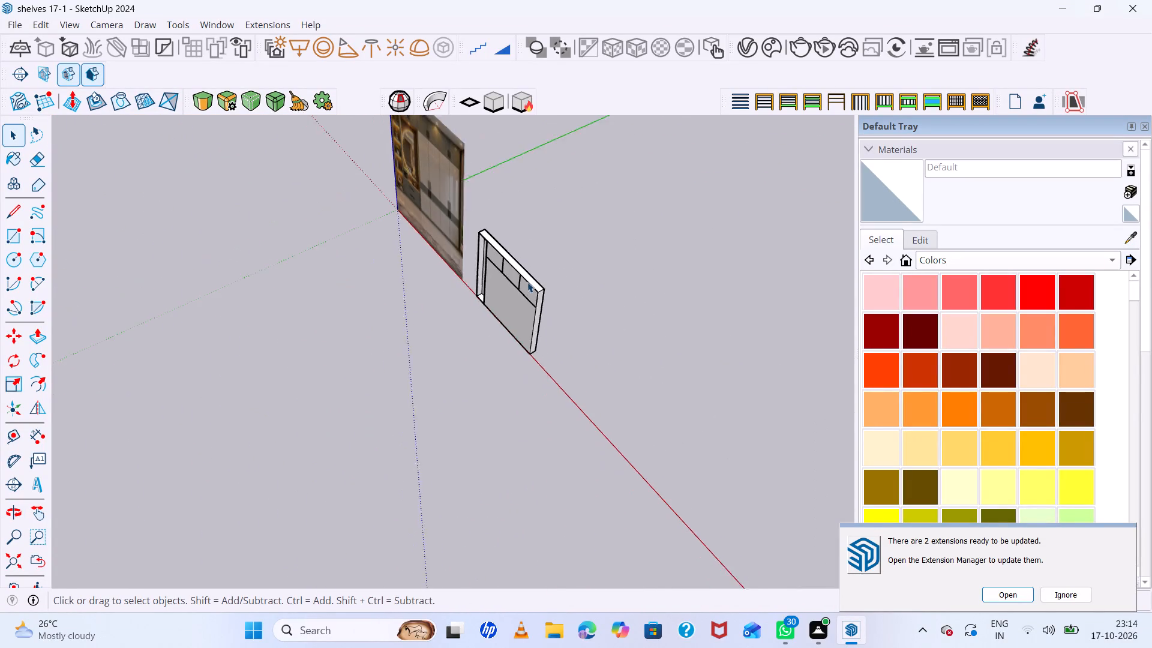
pyautogui.scroll(-9, 527, 282)
pyautogui.moveTo(551, 440); pyautogui.dragTo(673, 322, button='middle')
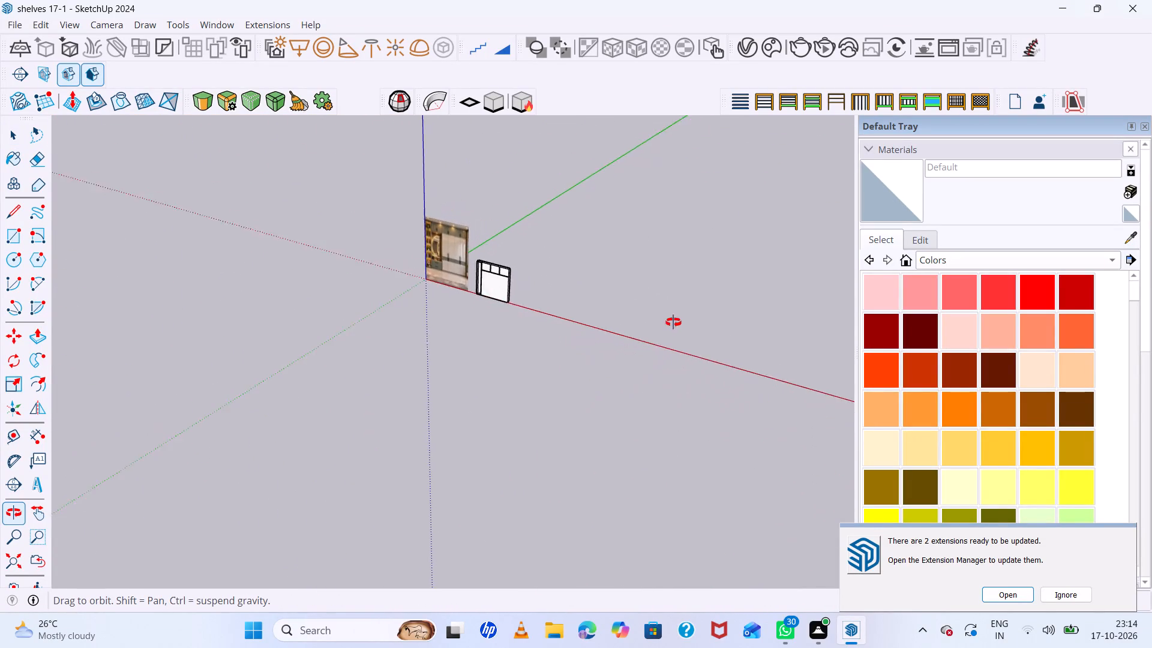
pyautogui.moveTo(673, 322); pyautogui.dragTo(679, 278, button='middle')
pyautogui.middleClick(679, 278)
pyautogui.scroll(7, 526, 303)
pyautogui.scroll(14, 469, 274)
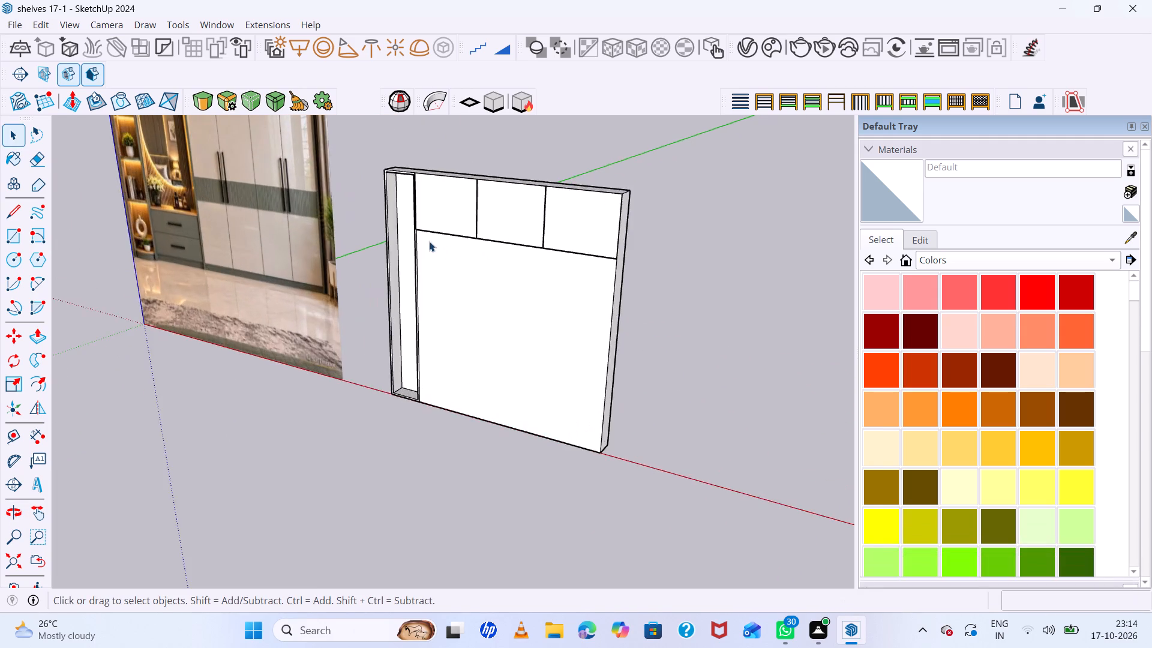
pyautogui.scroll(10, 429, 241)
pyautogui.moveTo(497, 277); pyautogui.dragTo(497, 209, button='middle')
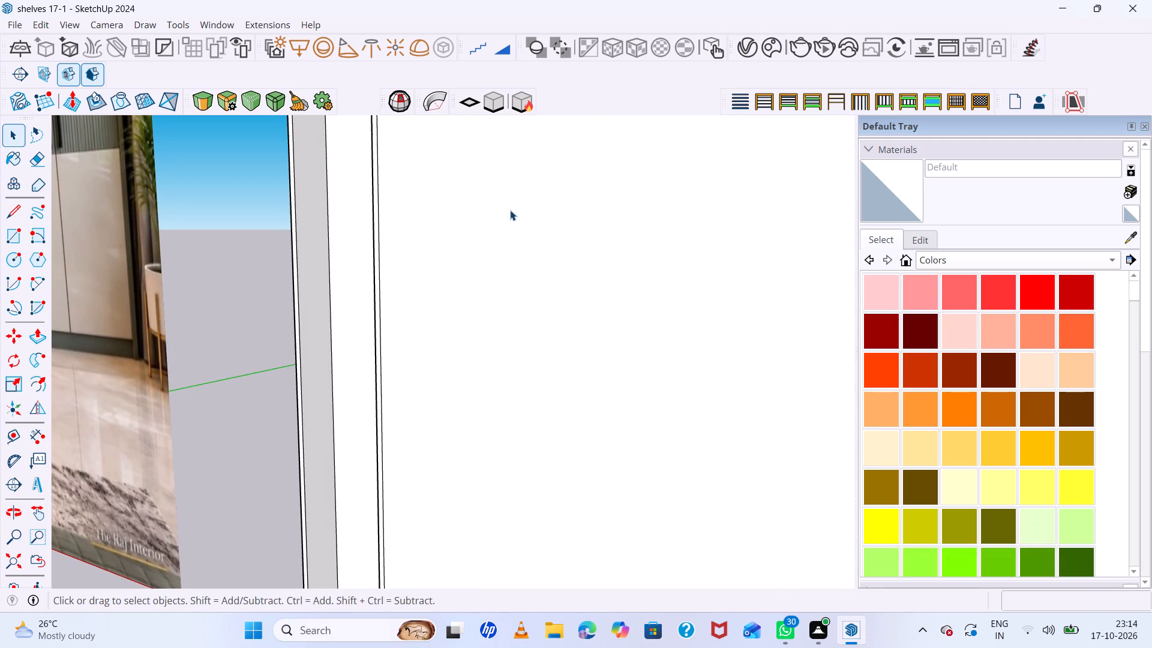
pyautogui.scroll(-11, 521, 278)
pyautogui.moveTo(544, 308); pyautogui.dragTo(600, 359, button='middle')
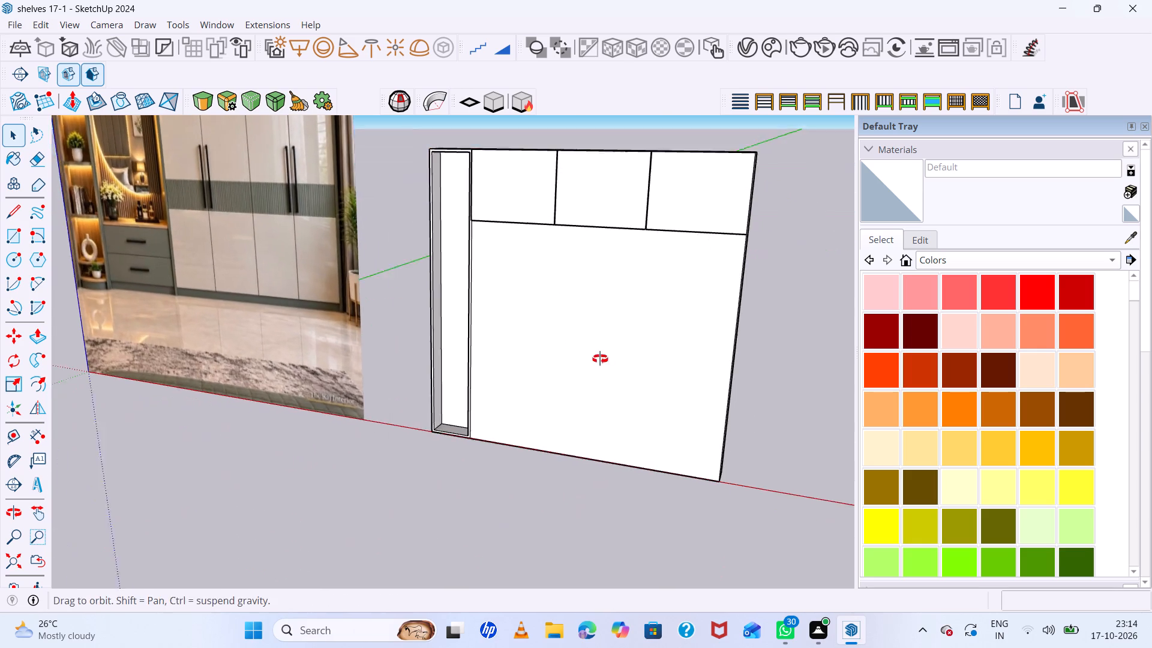
pyautogui.moveTo(600, 359); pyautogui.dragTo(609, 366, button='middle')
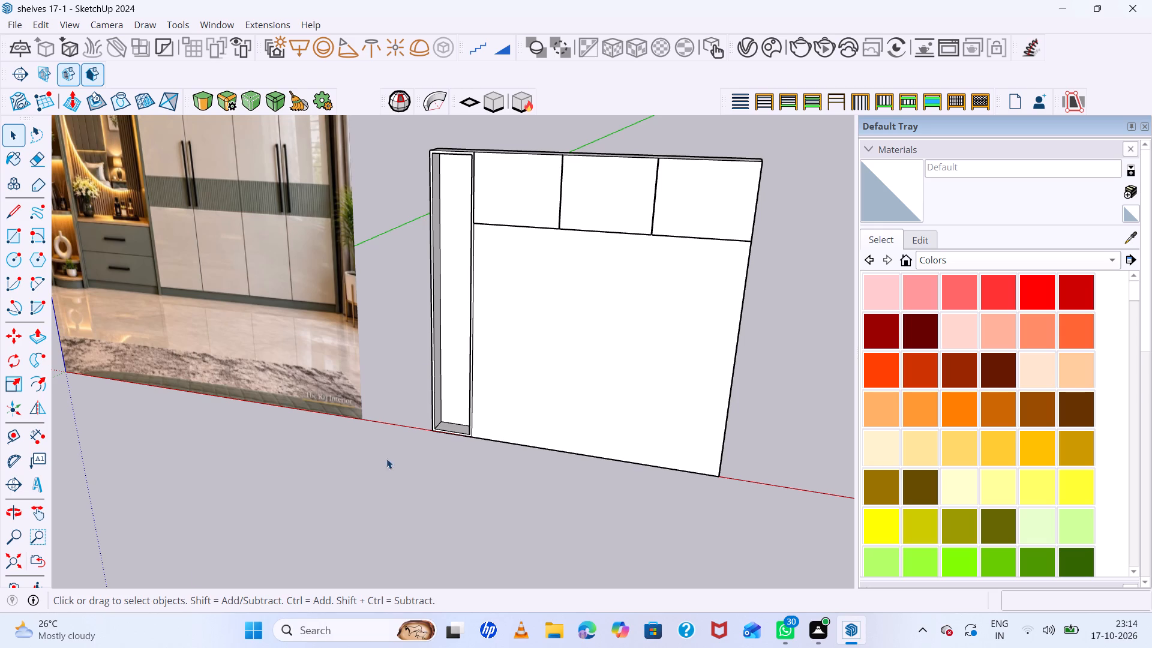
pyautogui.scroll(-8, 549, 283)
pyautogui.moveTo(625, 429); pyautogui.dragTo(649, 194, button='middle')
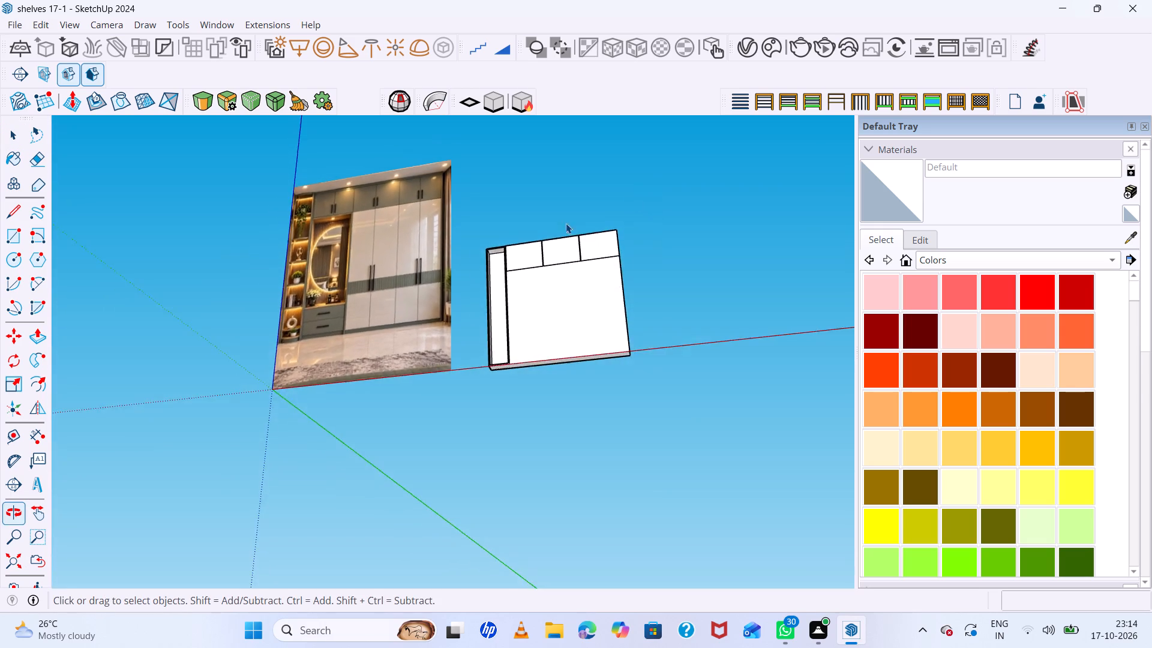
pyautogui.scroll(15, 441, 280)
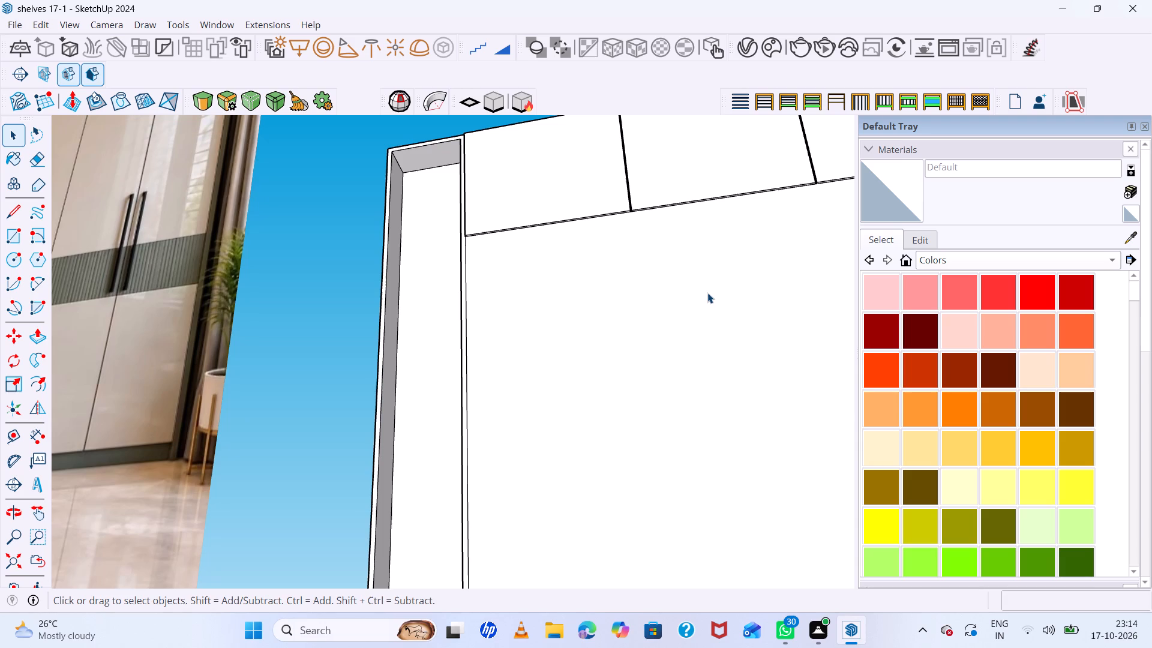
pyautogui.scroll(-15, 472, 349)
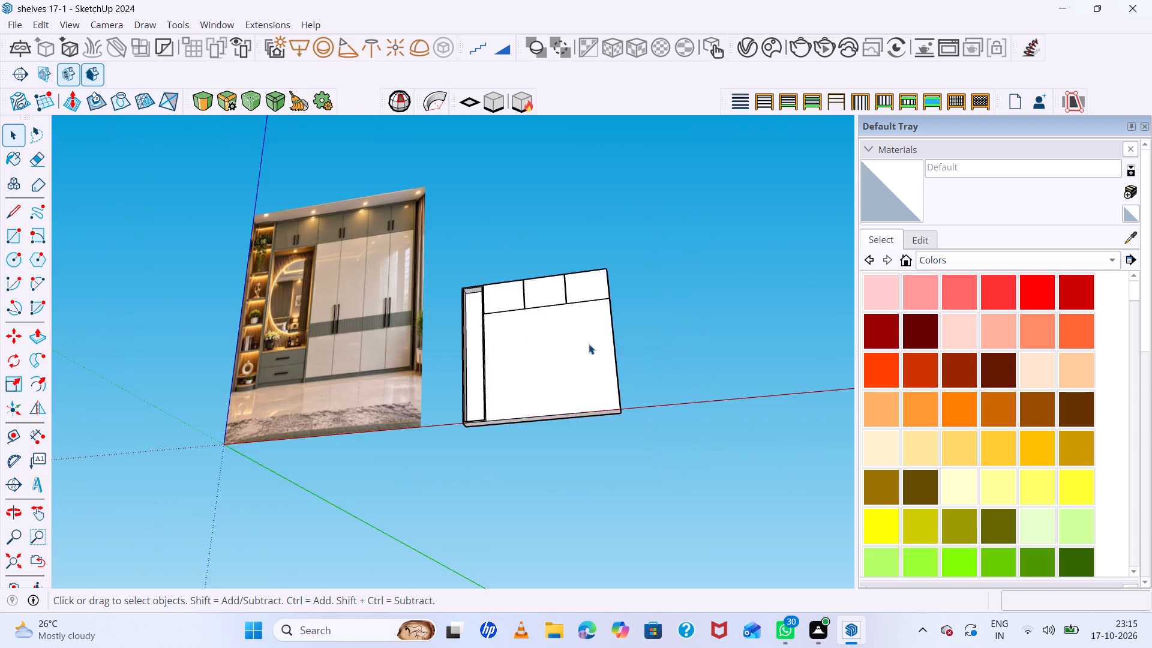
pyautogui.moveTo(589, 344); pyautogui.dragTo(670, 409, button='middle')
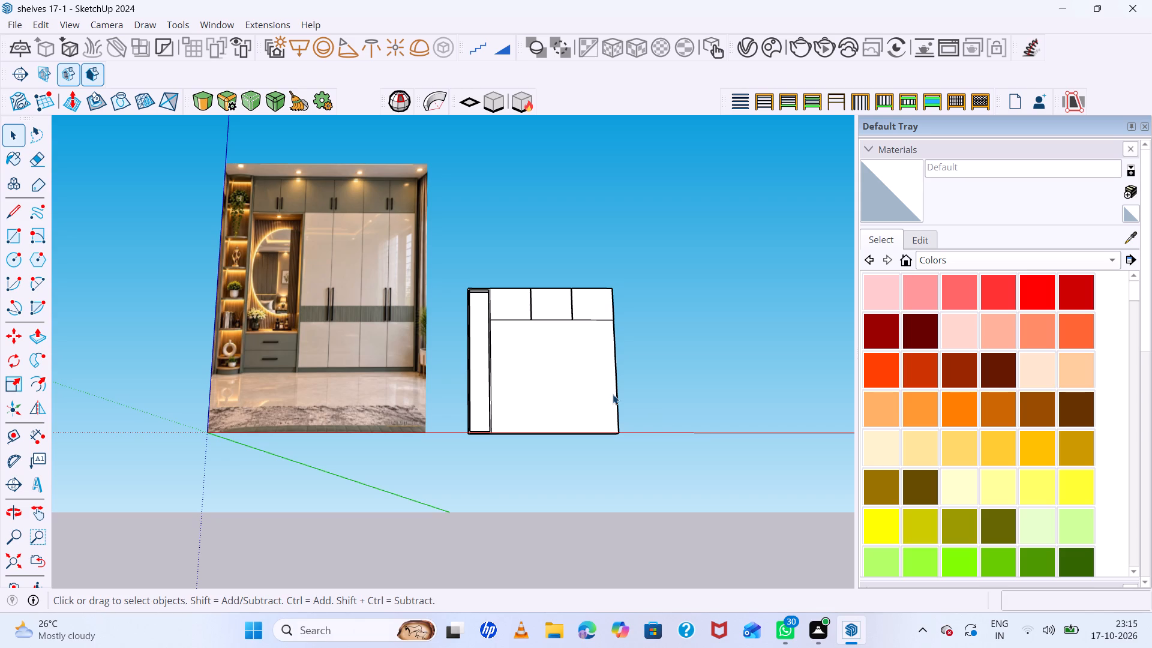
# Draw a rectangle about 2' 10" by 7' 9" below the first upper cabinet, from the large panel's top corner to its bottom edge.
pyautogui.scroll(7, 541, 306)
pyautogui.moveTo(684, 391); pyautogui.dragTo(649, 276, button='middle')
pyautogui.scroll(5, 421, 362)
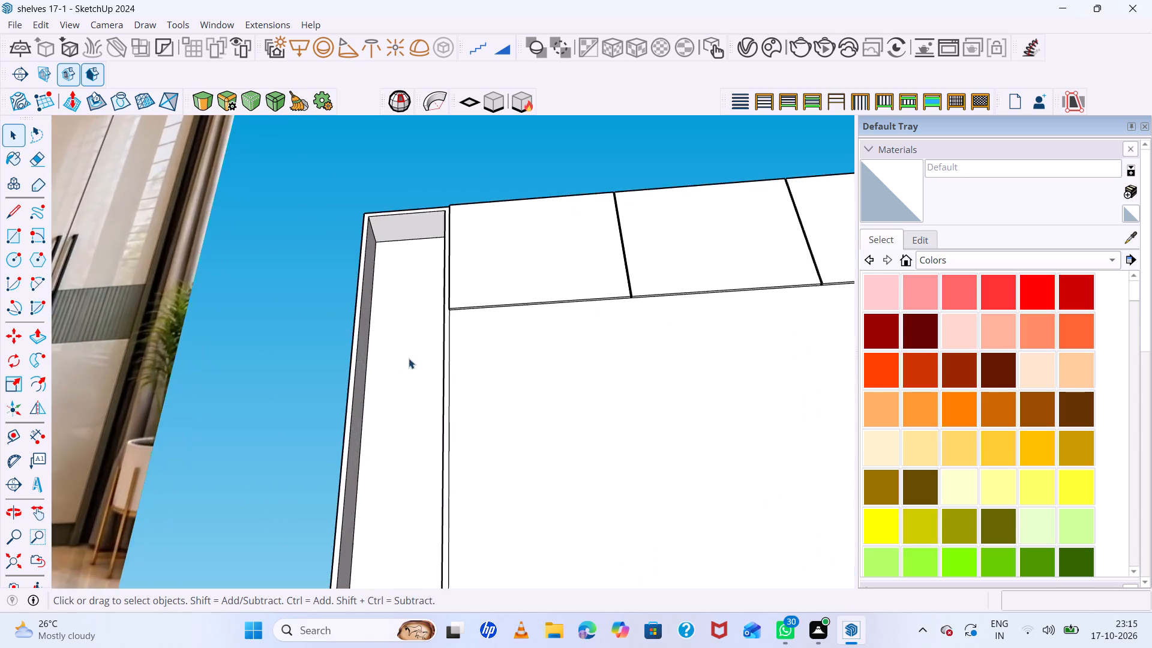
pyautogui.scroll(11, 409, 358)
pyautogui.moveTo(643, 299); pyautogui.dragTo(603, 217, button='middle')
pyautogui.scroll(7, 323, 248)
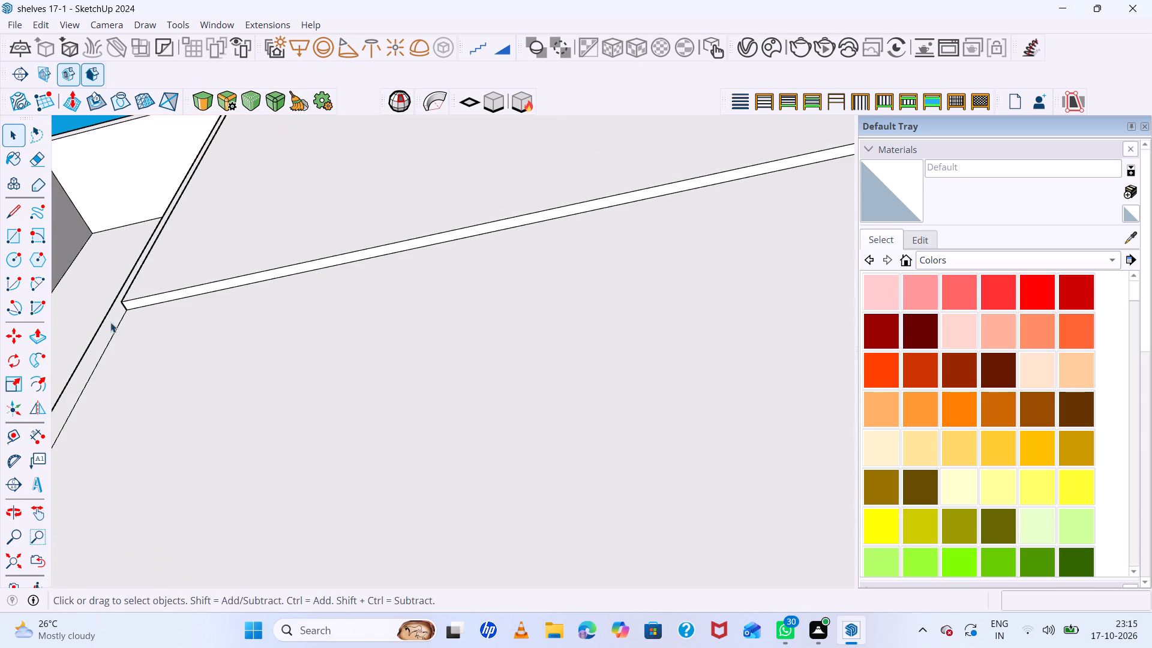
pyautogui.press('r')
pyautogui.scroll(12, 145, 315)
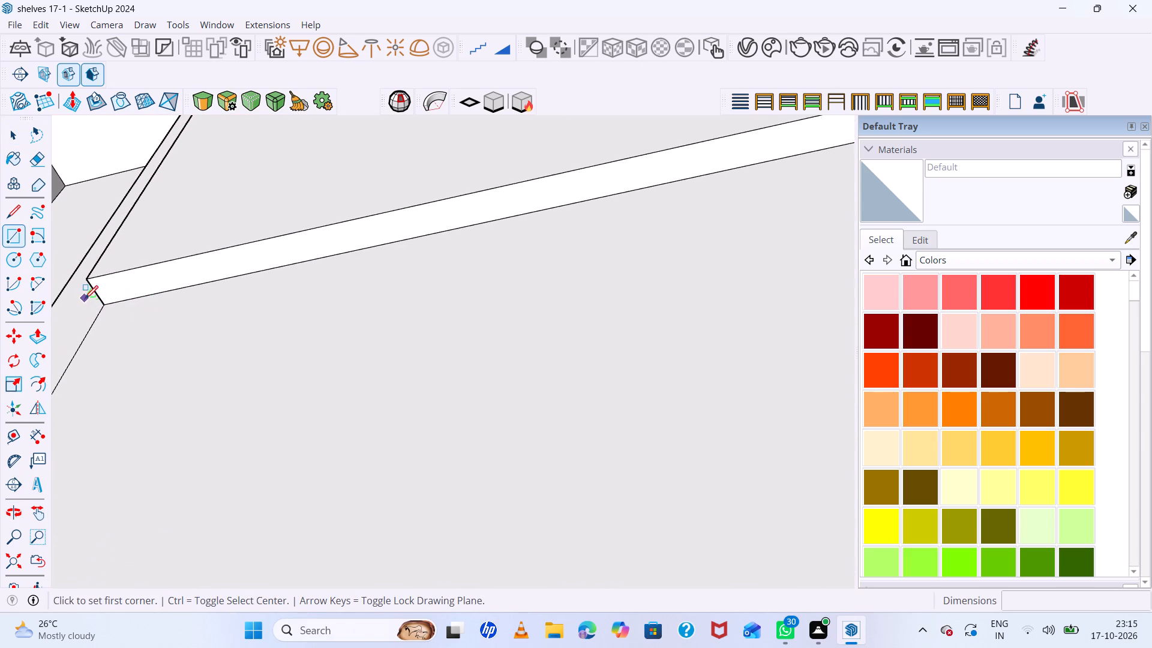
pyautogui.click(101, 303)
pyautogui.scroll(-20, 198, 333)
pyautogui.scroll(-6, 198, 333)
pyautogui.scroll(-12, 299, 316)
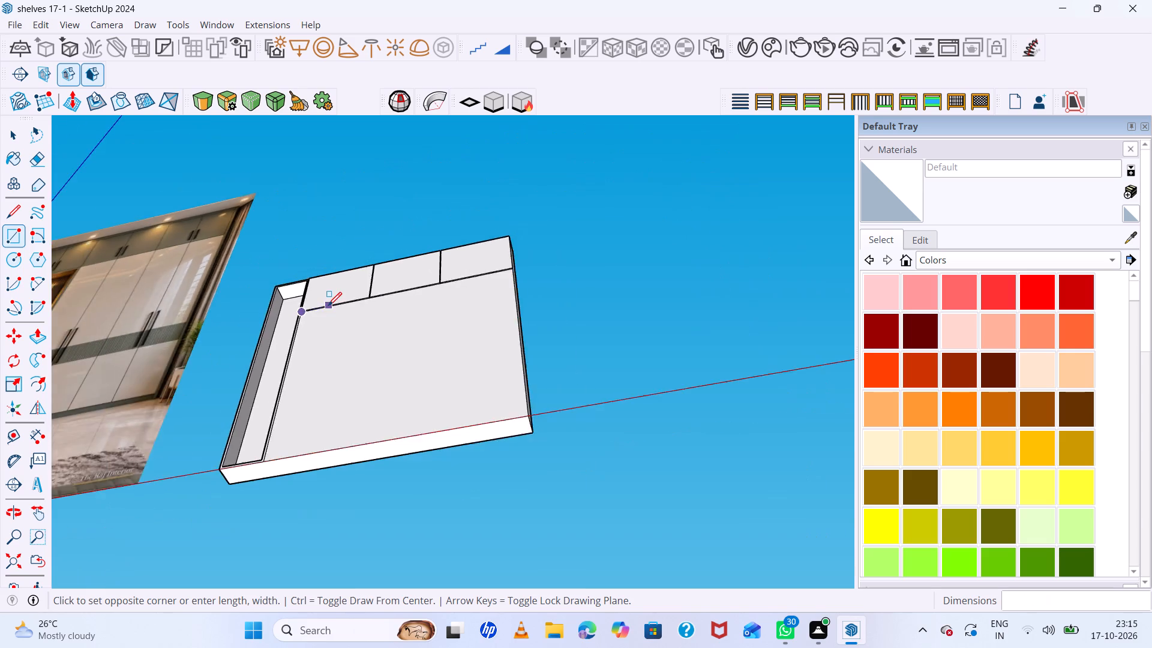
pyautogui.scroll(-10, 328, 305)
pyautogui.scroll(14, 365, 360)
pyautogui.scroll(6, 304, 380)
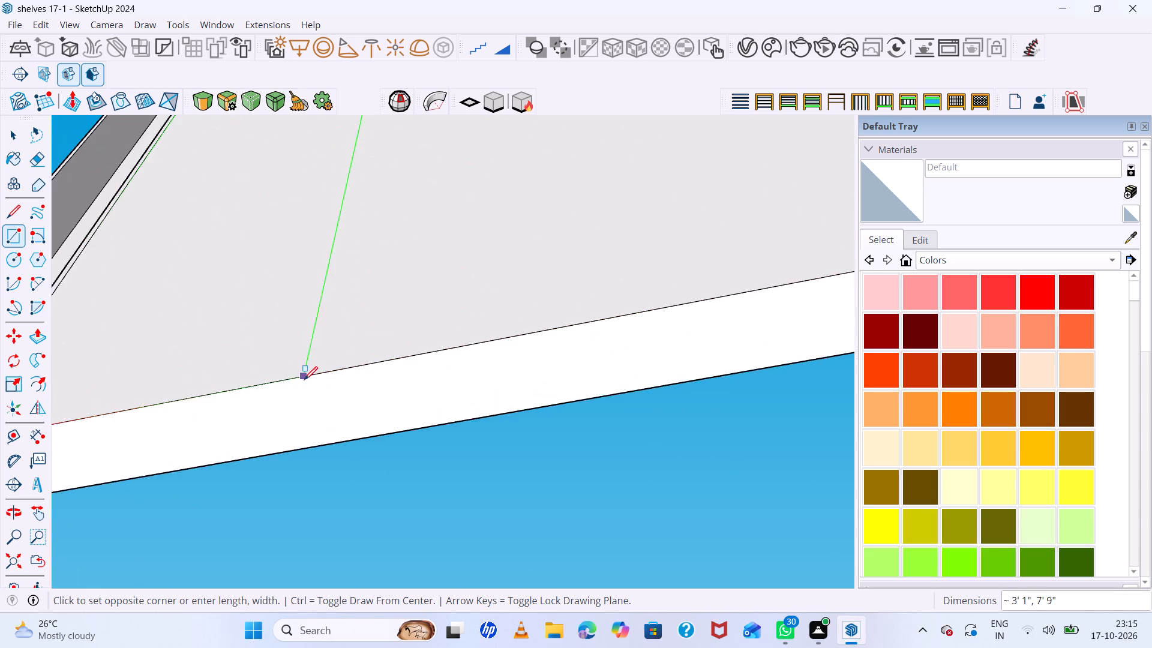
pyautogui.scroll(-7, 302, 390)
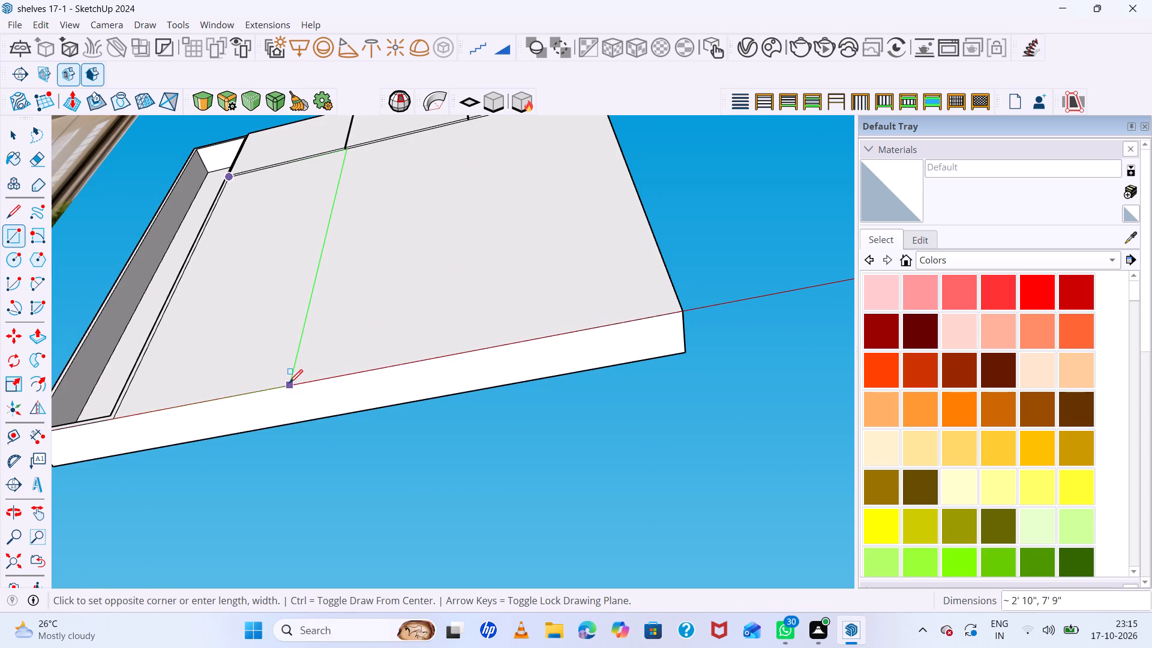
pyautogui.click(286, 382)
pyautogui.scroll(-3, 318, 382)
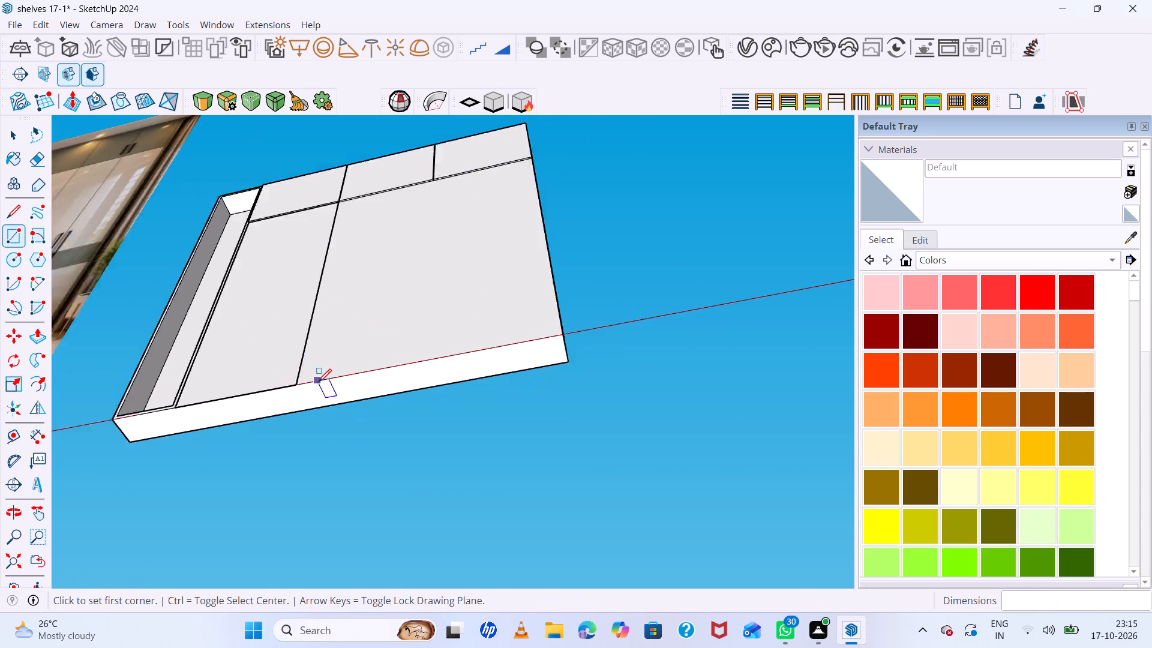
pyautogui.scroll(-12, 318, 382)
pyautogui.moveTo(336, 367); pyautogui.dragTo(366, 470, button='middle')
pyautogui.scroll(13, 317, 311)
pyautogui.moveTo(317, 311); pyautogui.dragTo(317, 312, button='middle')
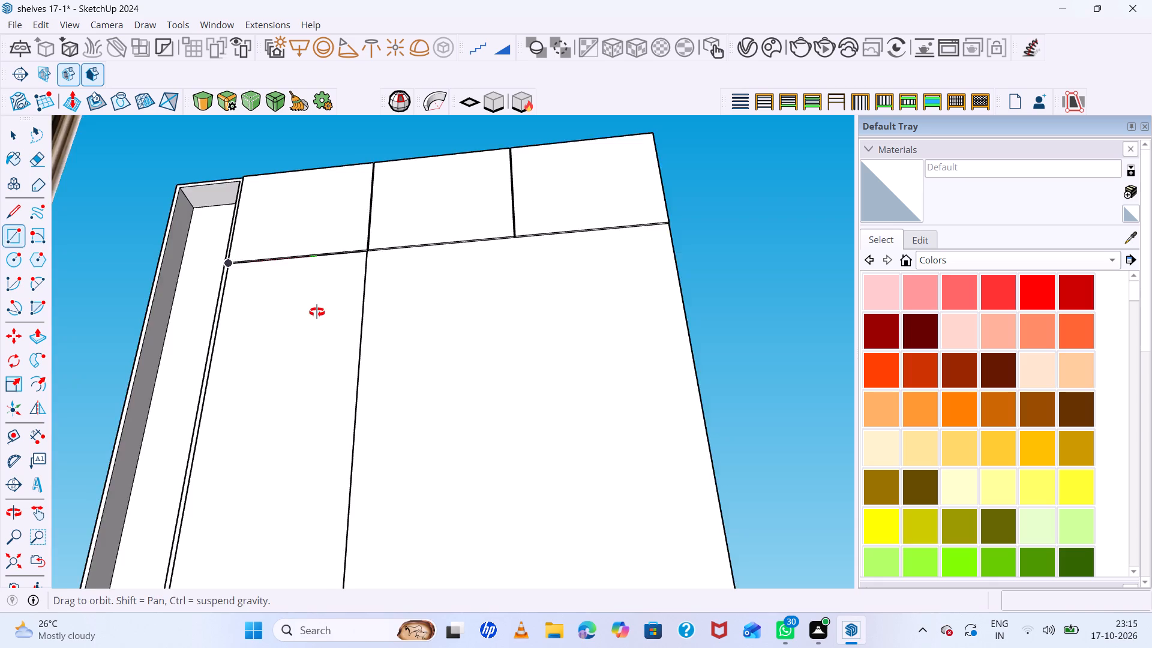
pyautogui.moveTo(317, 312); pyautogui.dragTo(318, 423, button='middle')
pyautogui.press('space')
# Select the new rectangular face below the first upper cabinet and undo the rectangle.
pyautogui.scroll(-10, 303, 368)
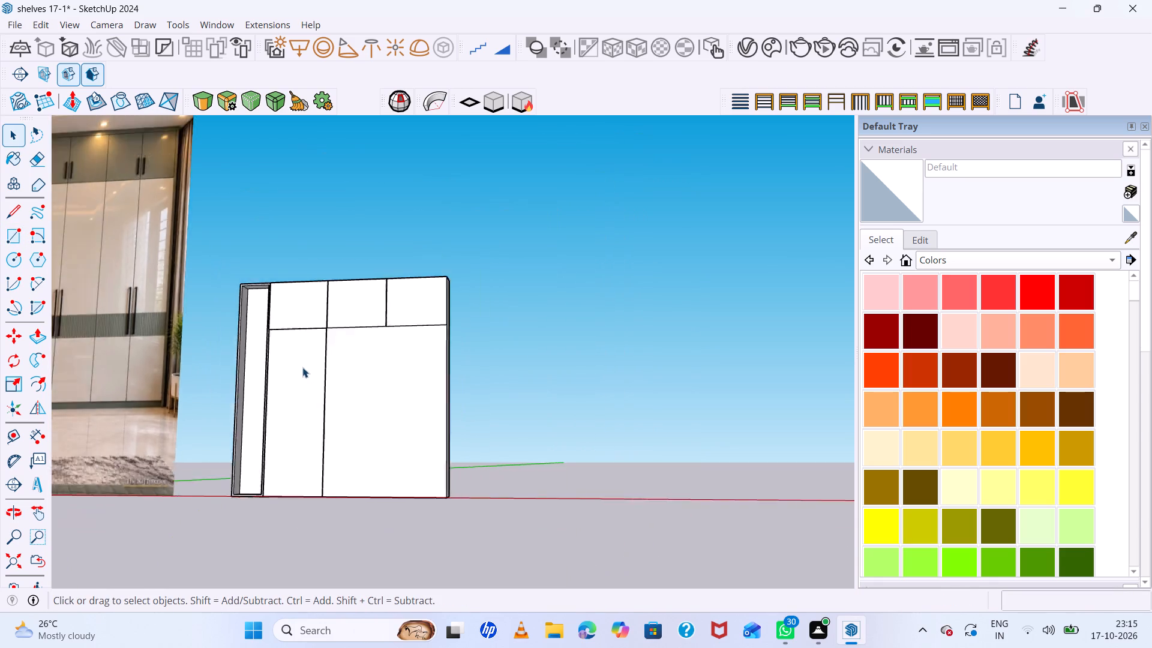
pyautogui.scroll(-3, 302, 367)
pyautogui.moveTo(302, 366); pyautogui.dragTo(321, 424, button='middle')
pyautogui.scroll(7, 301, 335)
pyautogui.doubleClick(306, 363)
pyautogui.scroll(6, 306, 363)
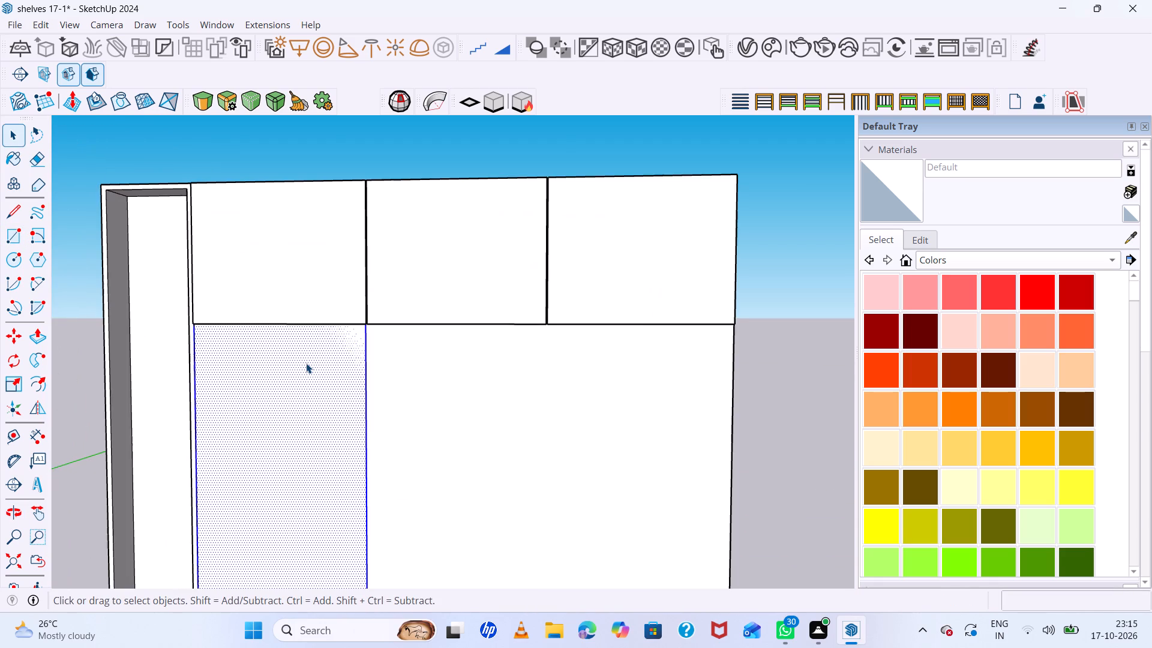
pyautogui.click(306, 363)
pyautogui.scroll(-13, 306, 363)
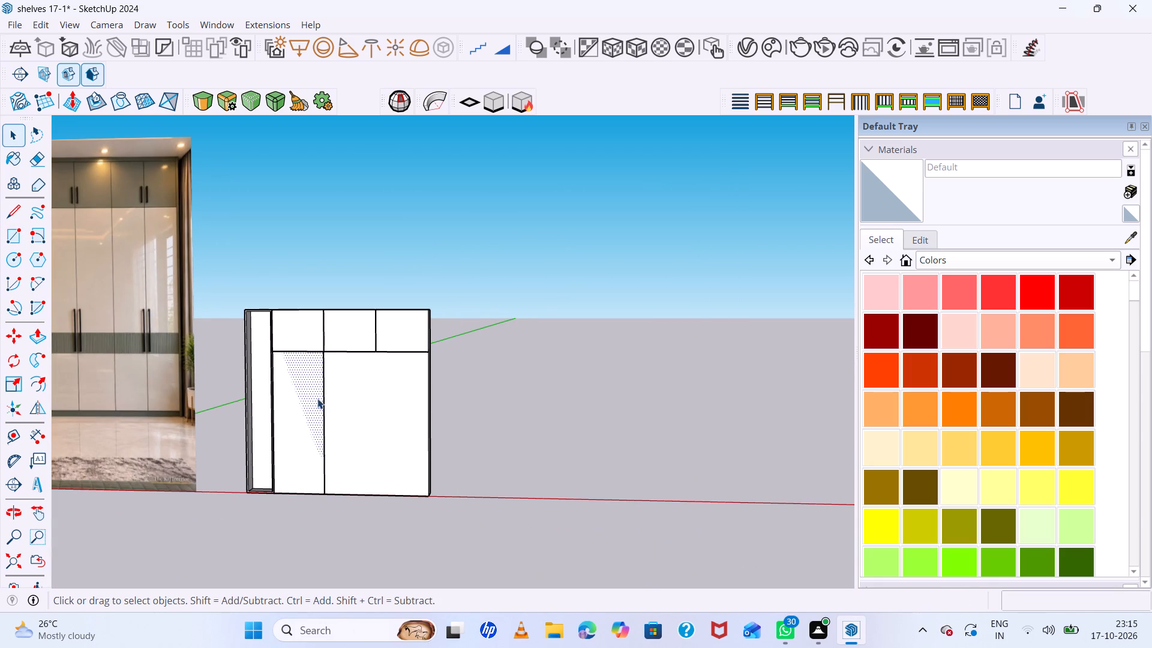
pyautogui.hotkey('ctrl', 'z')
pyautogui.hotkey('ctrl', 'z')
# Open the wardrobe group for editing and select its large front face below the upper cabinets.
pyautogui.tripleClick(357, 395)
pyautogui.scroll(2, 318, 371)
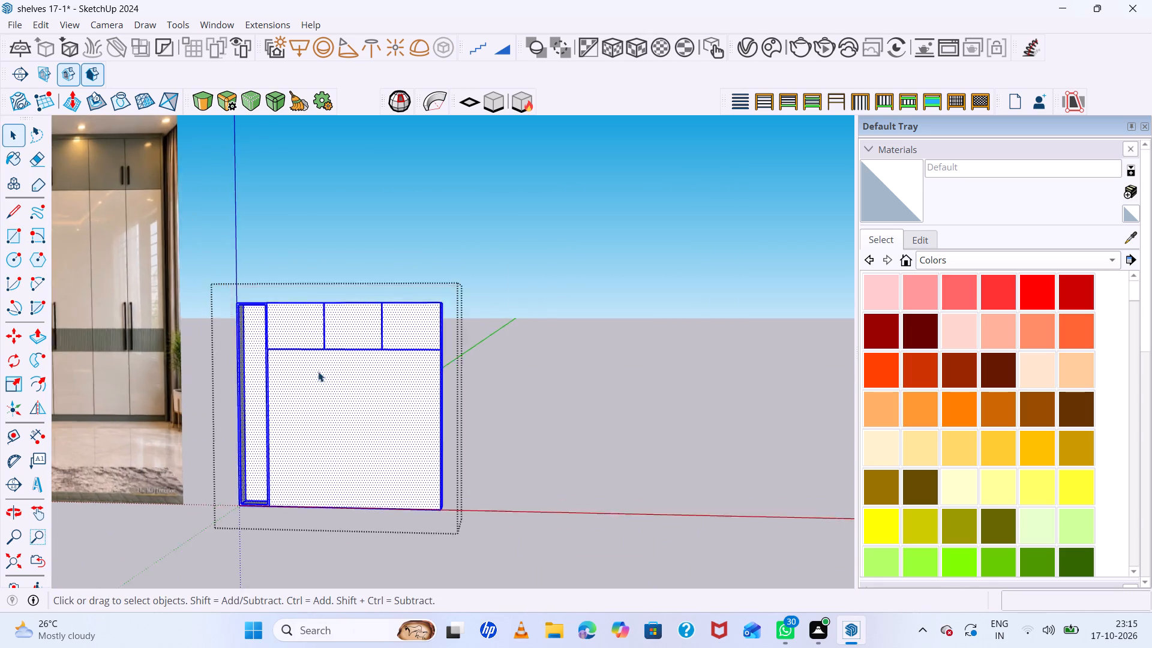
pyautogui.scroll(4, 318, 371)
pyautogui.click(335, 378)
pyautogui.scroll(-6, 341, 374)
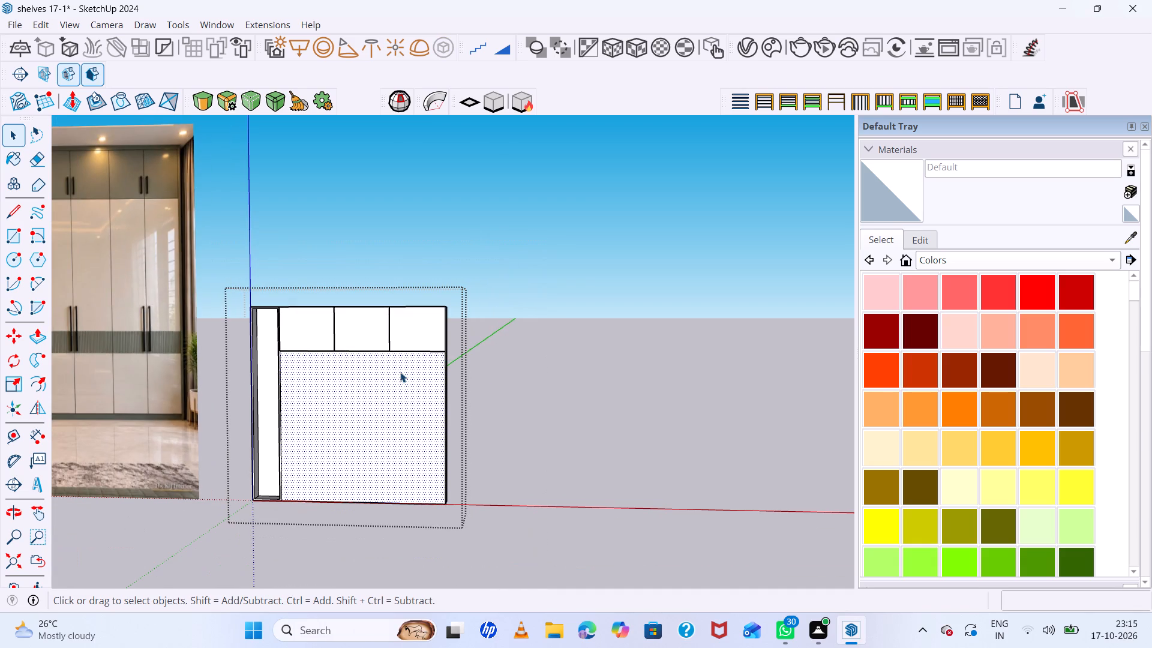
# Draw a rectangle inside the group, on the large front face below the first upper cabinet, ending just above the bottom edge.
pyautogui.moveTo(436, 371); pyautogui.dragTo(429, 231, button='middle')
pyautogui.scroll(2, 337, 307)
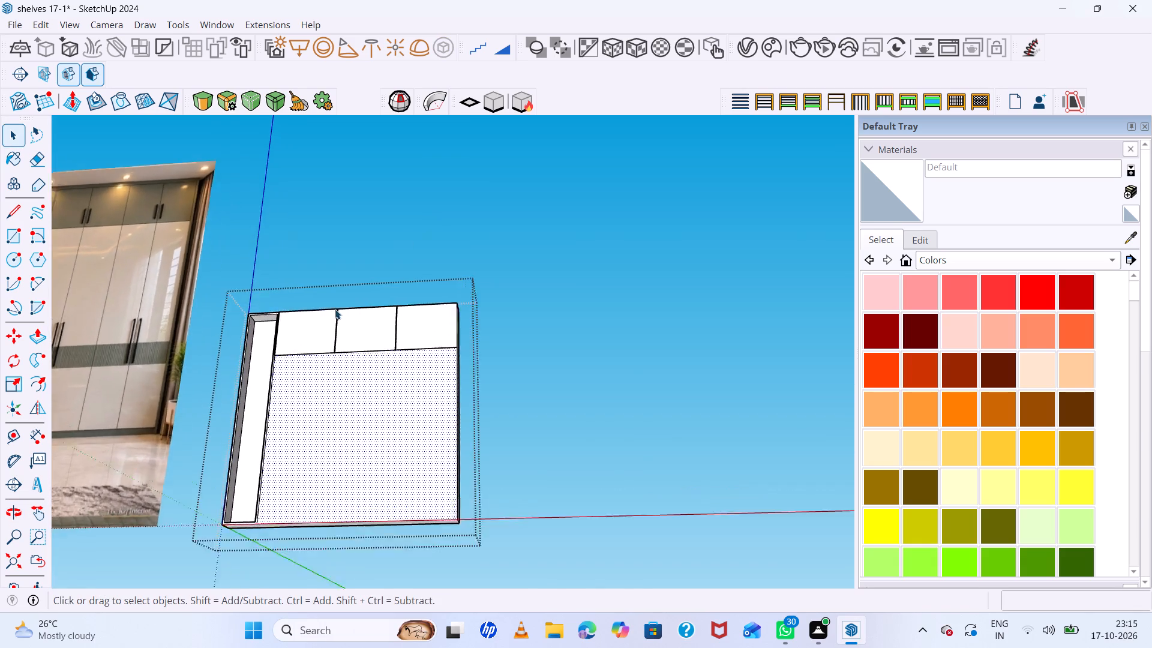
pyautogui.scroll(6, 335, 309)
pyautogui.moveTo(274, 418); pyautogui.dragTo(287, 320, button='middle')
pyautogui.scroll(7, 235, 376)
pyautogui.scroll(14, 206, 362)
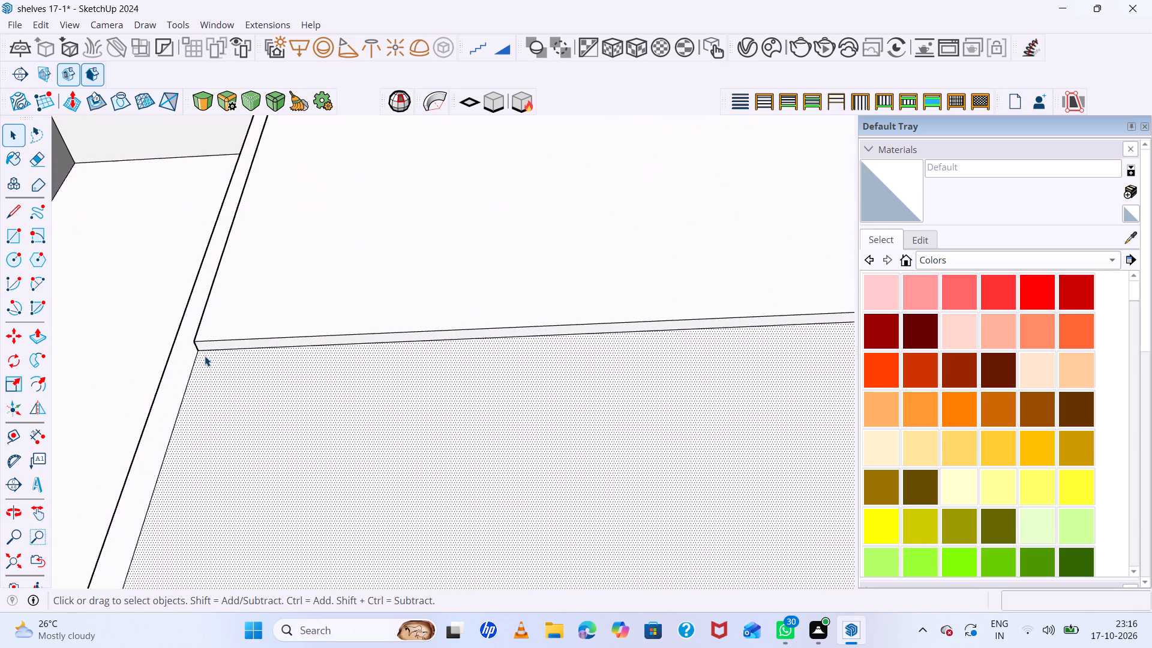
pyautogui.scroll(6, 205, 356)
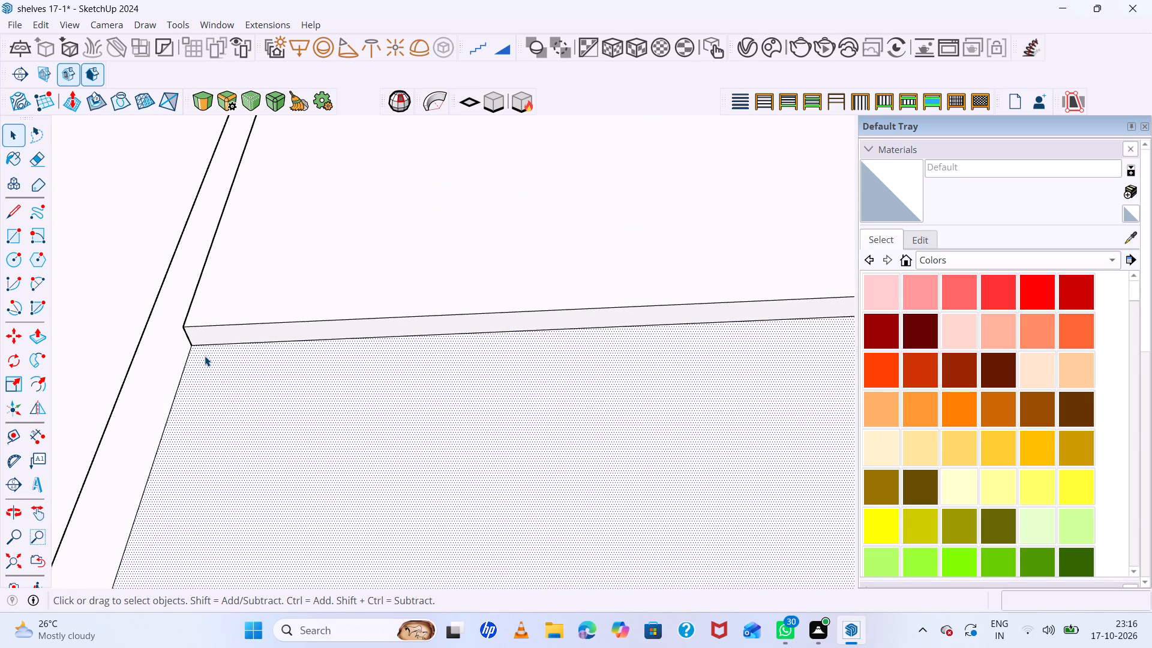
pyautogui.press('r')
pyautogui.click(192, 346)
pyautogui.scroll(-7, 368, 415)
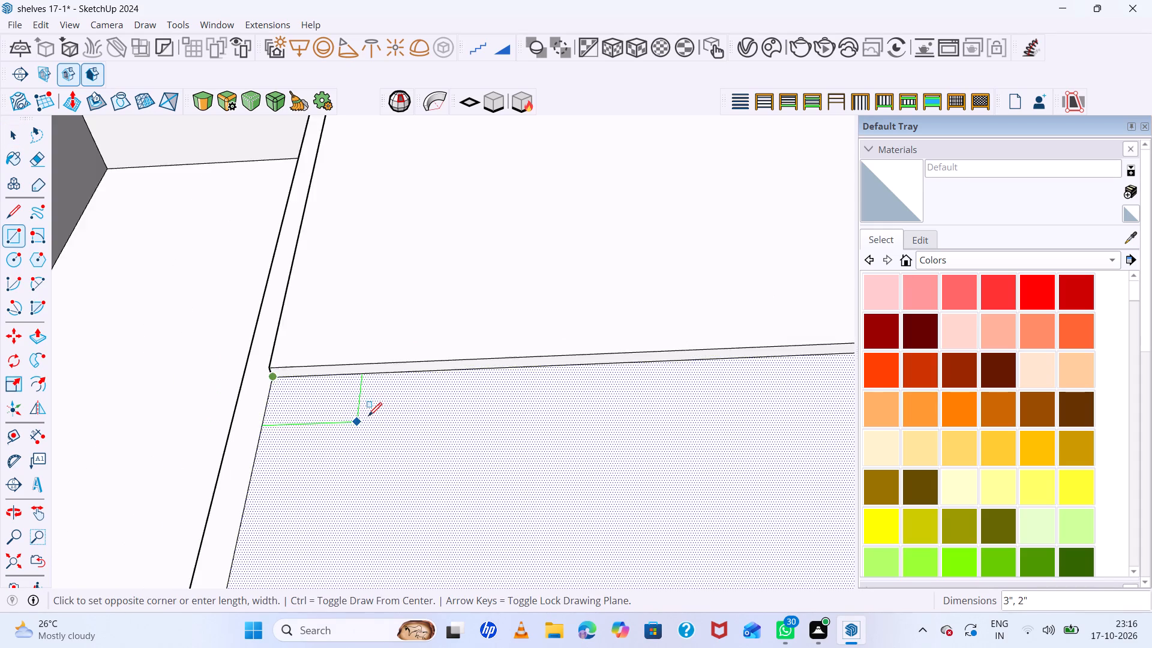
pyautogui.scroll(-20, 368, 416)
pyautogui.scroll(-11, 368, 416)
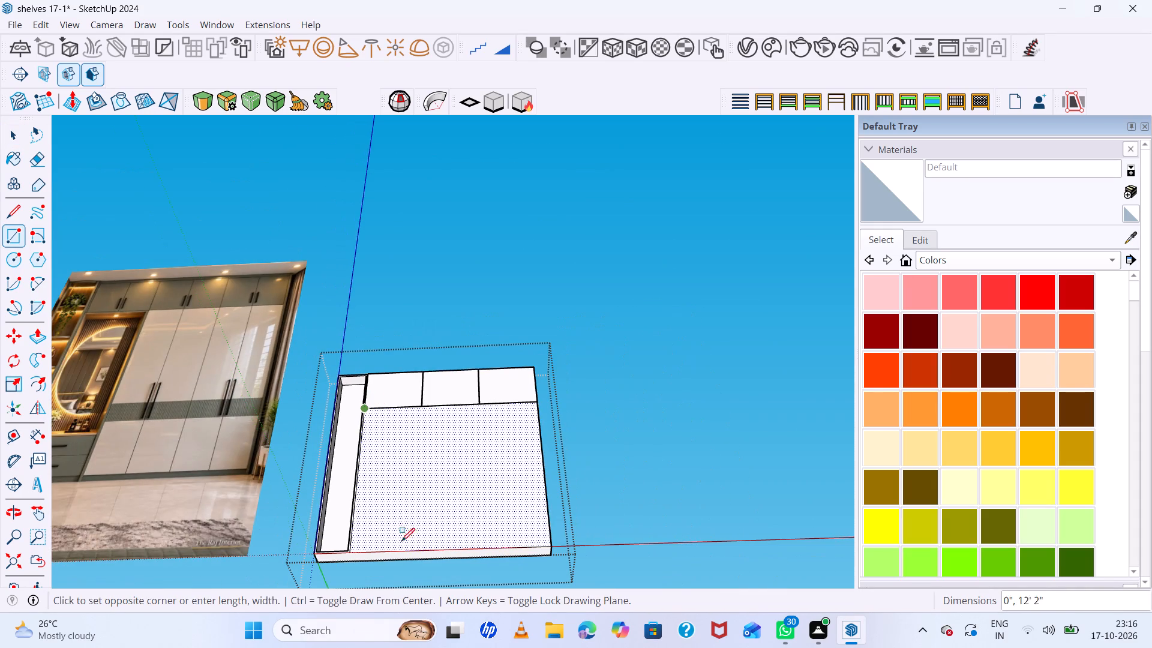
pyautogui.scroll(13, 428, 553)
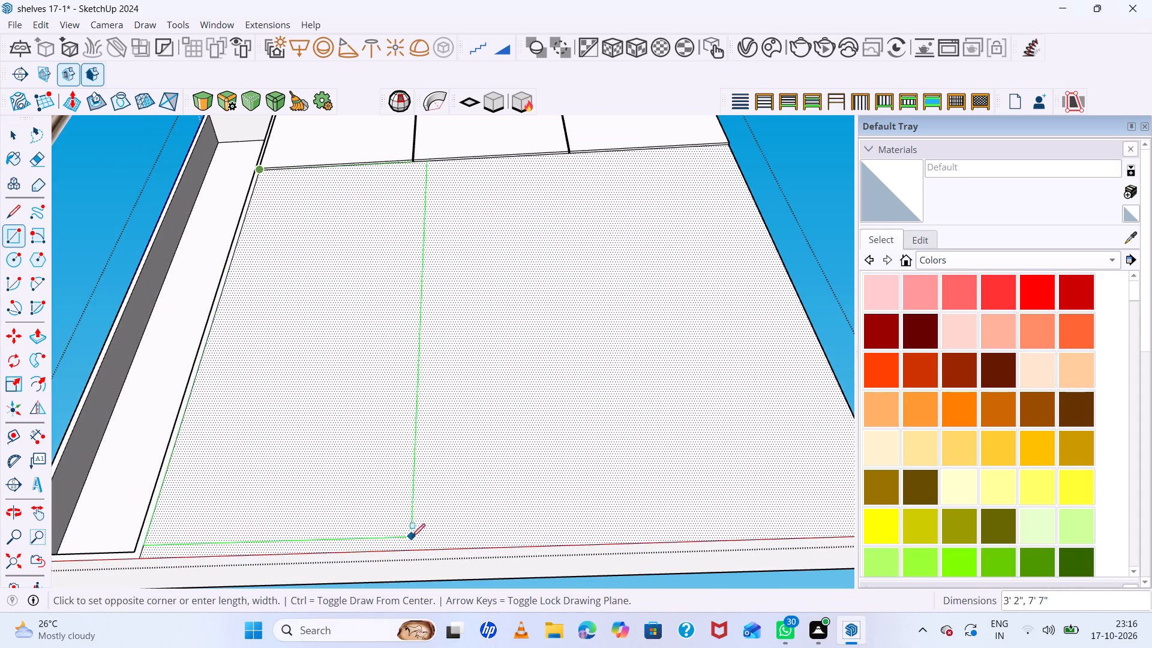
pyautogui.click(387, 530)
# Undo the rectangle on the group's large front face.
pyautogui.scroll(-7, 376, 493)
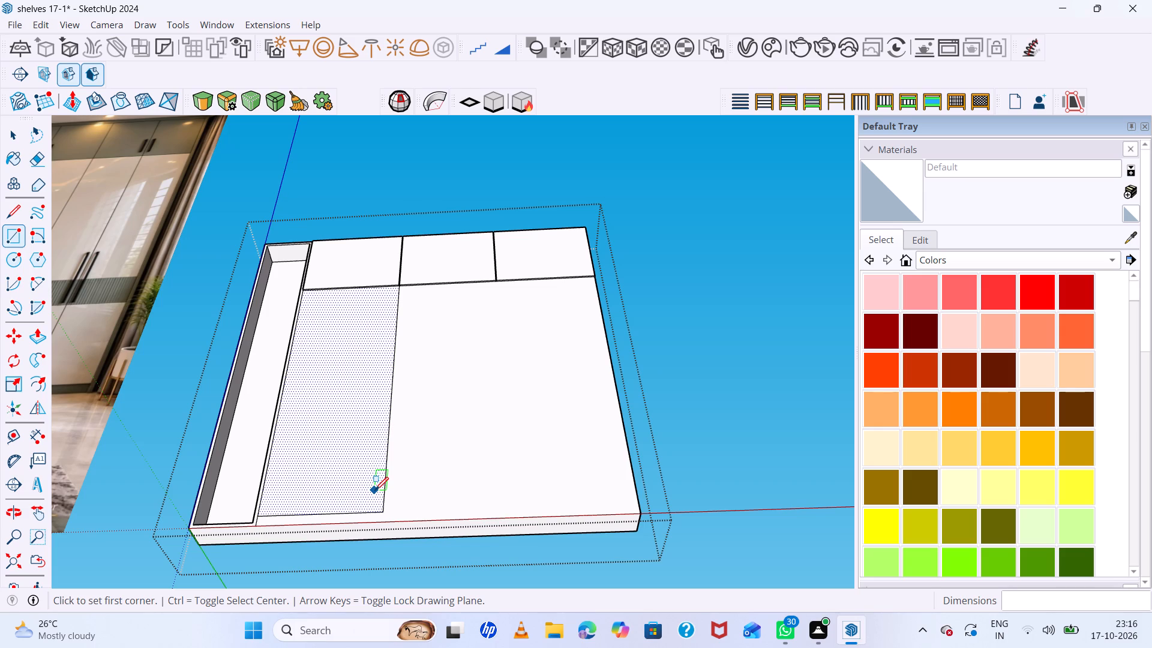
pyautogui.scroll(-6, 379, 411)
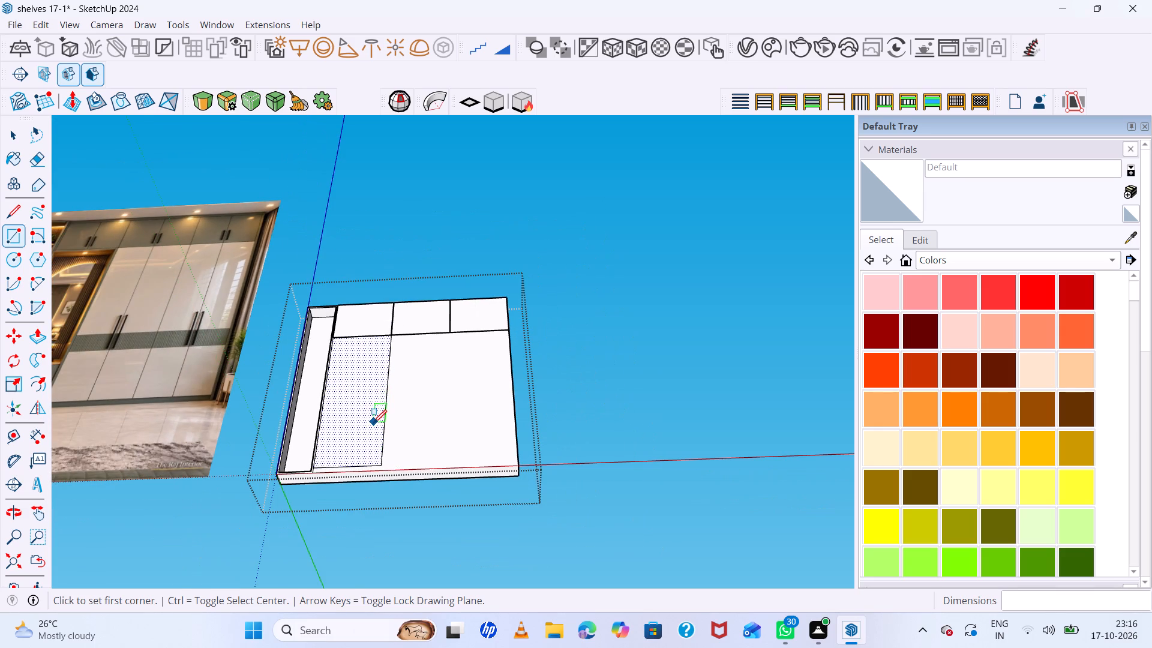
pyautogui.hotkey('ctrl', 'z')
# Draw a rectangle about 2' 10" by 7' 8" on the front face below the first upper cabinet and select its face.
pyautogui.scroll(6, 341, 355)
pyautogui.scroll(3, 327, 277)
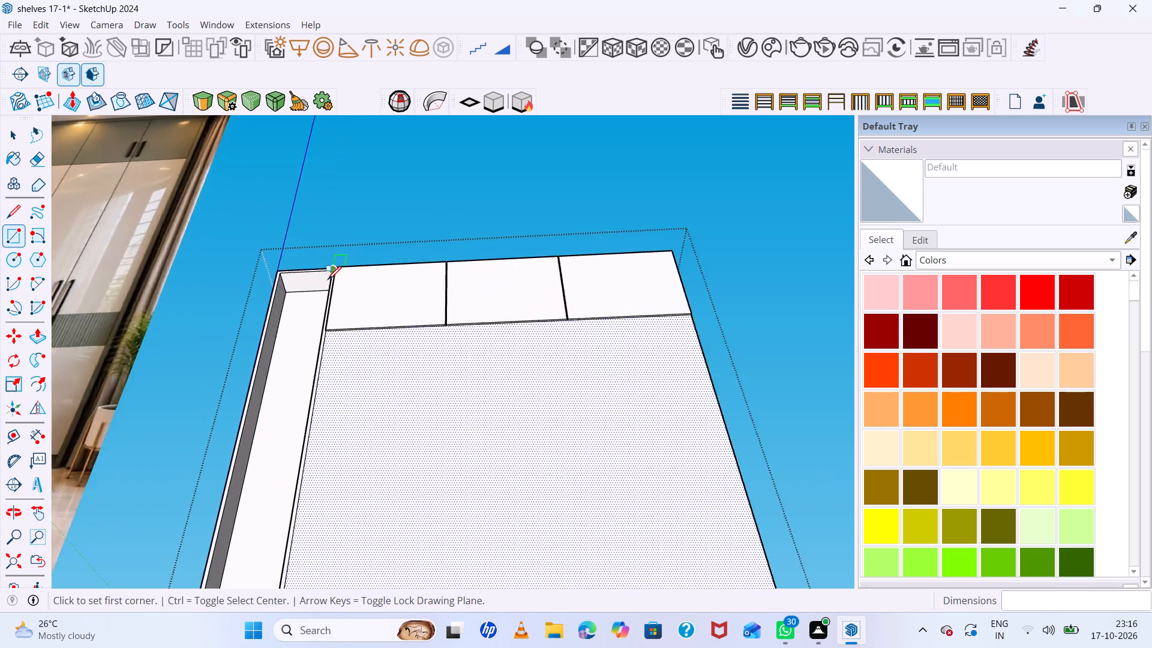
pyautogui.scroll(4, 328, 280)
pyautogui.scroll(7, 328, 415)
pyautogui.scroll(14, 335, 351)
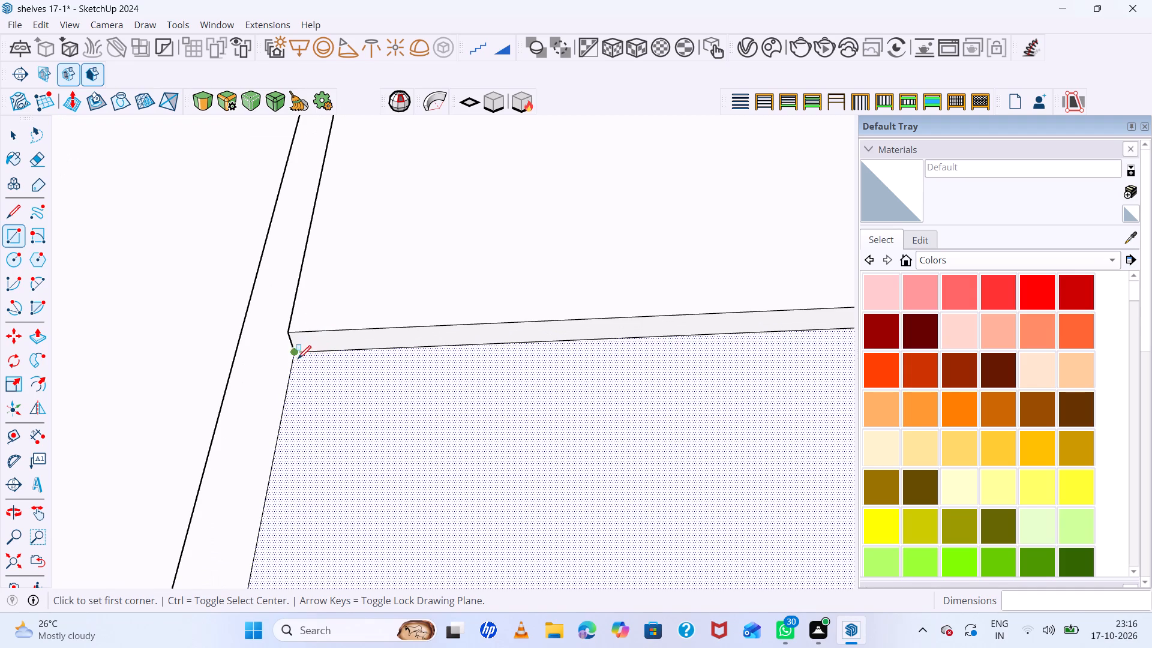
pyautogui.click(291, 352)
pyautogui.scroll(-8, 354, 398)
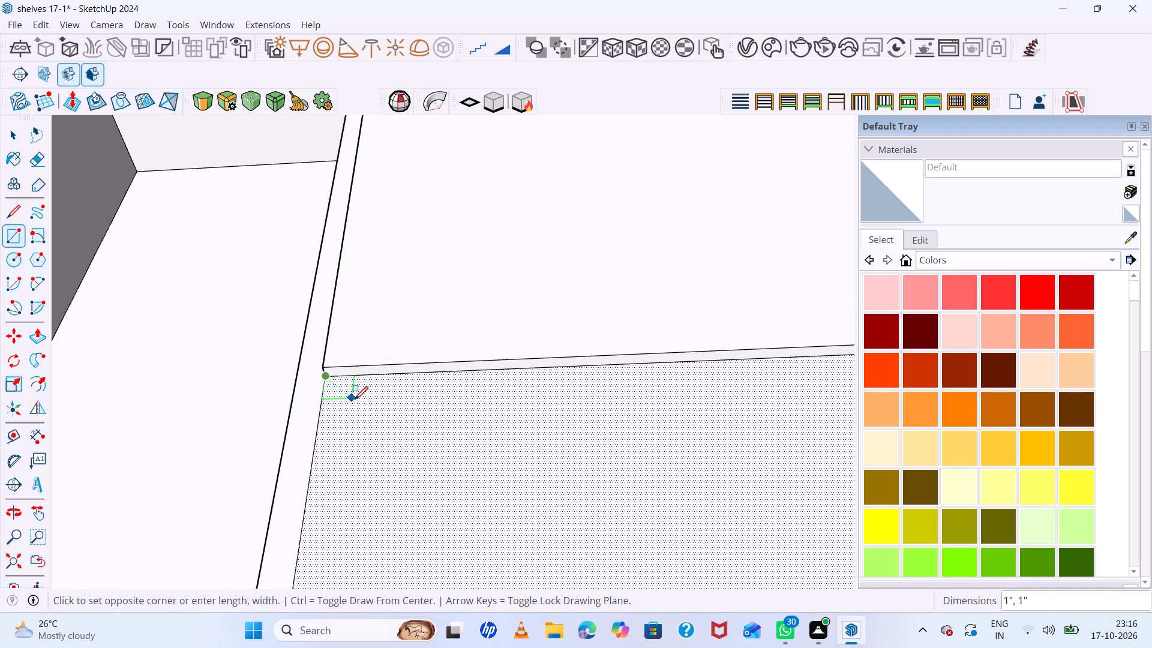
pyautogui.scroll(-8, 355, 400)
pyautogui.scroll(-20, 364, 403)
pyautogui.scroll(-6, 364, 403)
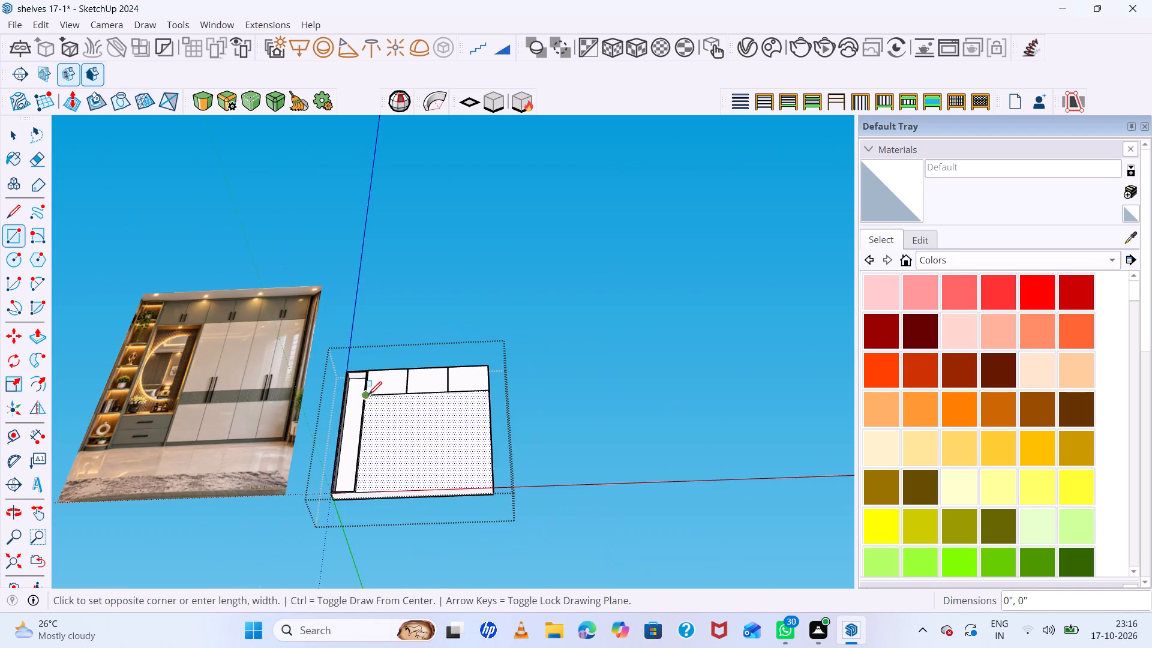
pyautogui.scroll(14, 390, 468)
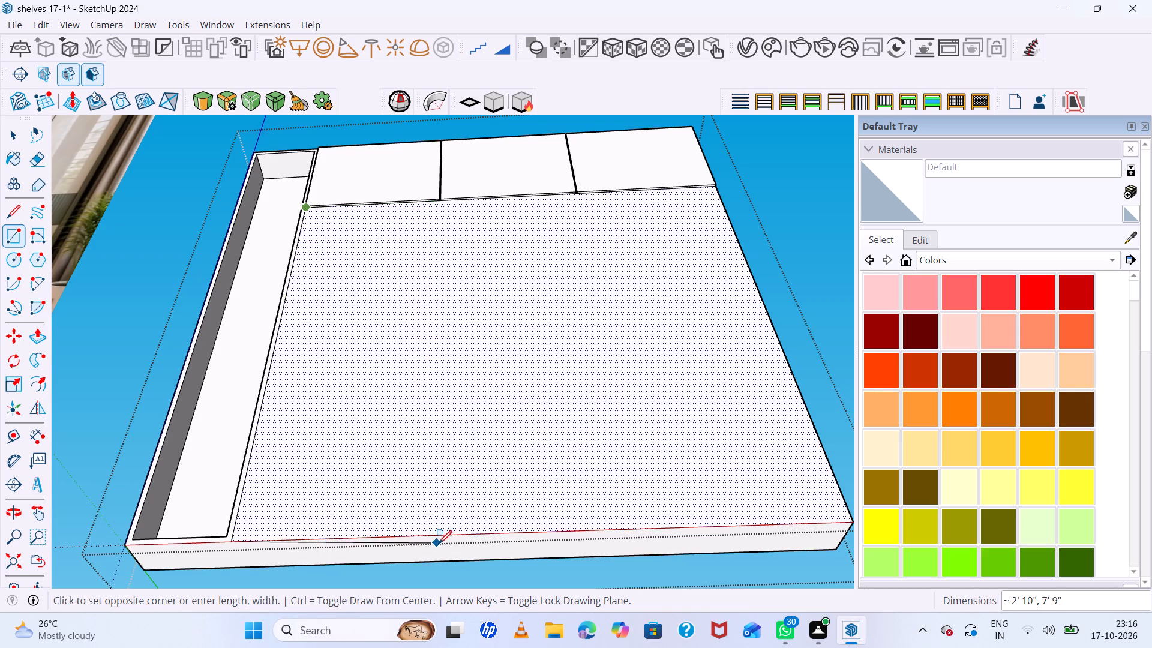
pyautogui.scroll(6, 440, 544)
pyautogui.scroll(-5, 442, 524)
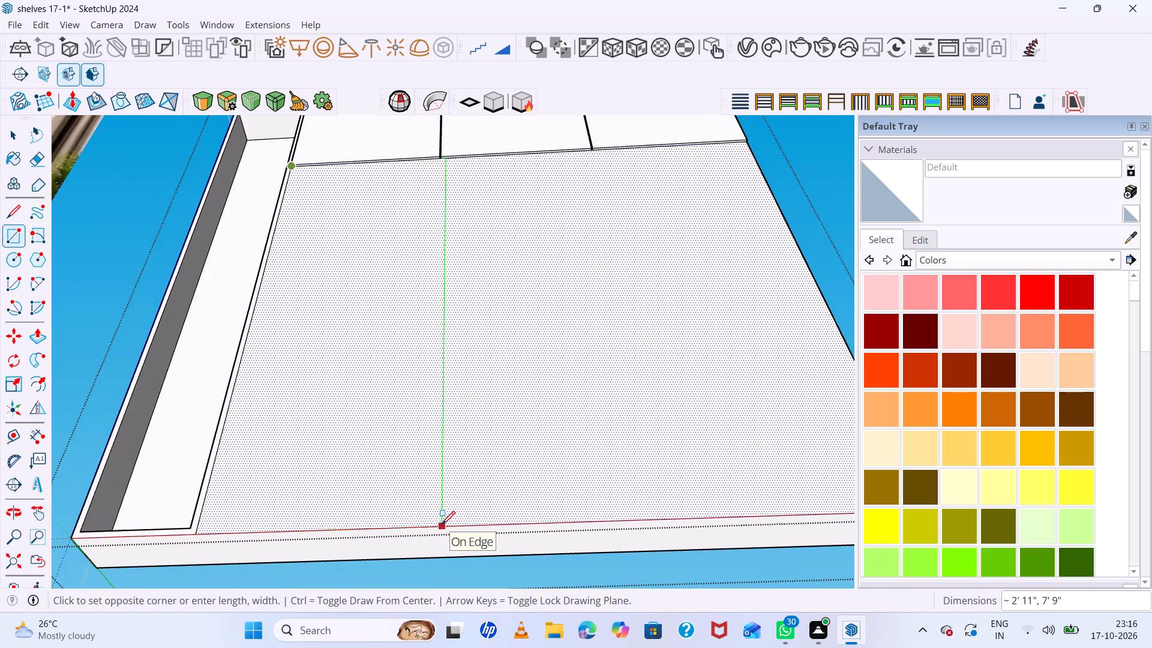
pyautogui.scroll(-1, 442, 524)
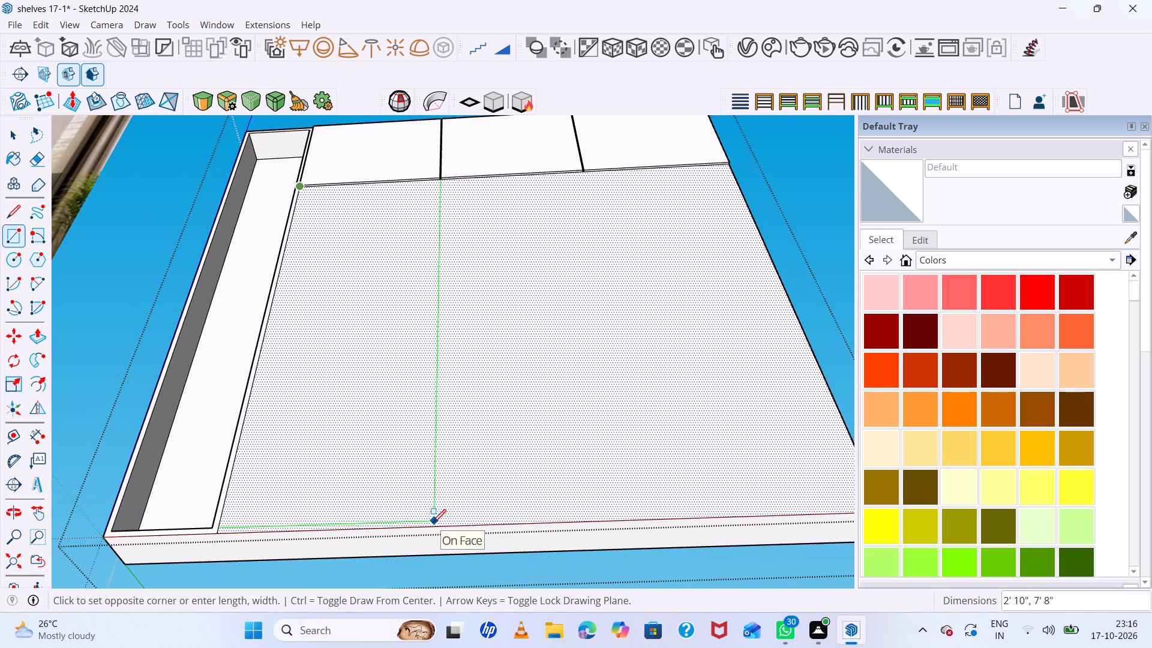
pyautogui.click(433, 523)
pyautogui.scroll(-15, 412, 439)
pyautogui.moveTo(400, 439); pyautogui.dragTo(399, 562, button='middle')
pyautogui.scroll(13, 417, 354)
pyautogui.press('space')
pyautogui.click(383, 404)
pyautogui.scroll(-7, 389, 385)
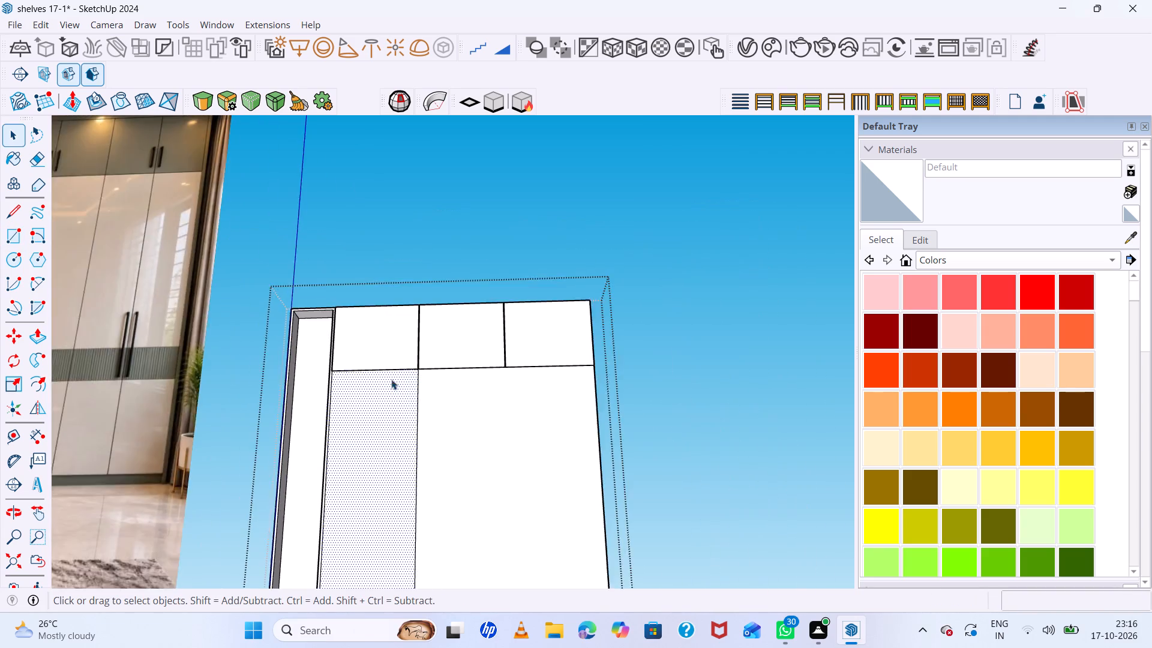
# Place a guide line 1" in from the back edge on the wardrobe's top face.
pyautogui.moveTo(391, 397); pyautogui.dragTo(395, 546, button='middle')
pyautogui.scroll(13, 410, 244)
pyautogui.moveTo(377, 350); pyautogui.dragTo(371, 469, button='middle')
pyautogui.scroll(-7, 369, 464)
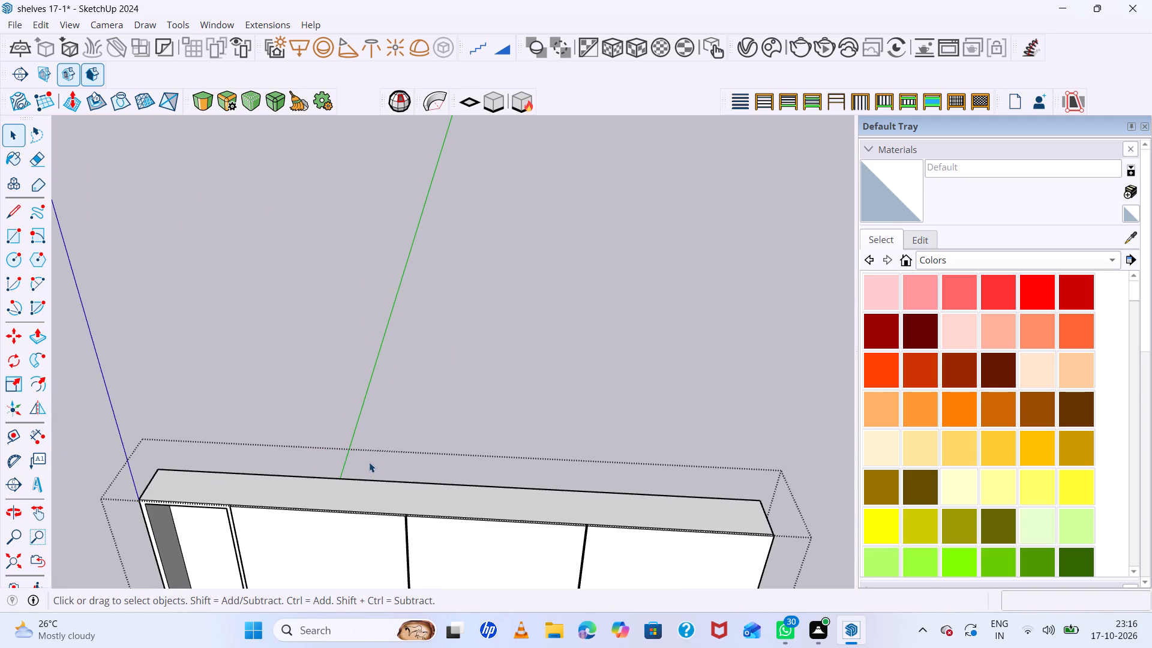
pyautogui.press('t')
pyautogui.scroll(6, 367, 475)
pyautogui.click(368, 482)
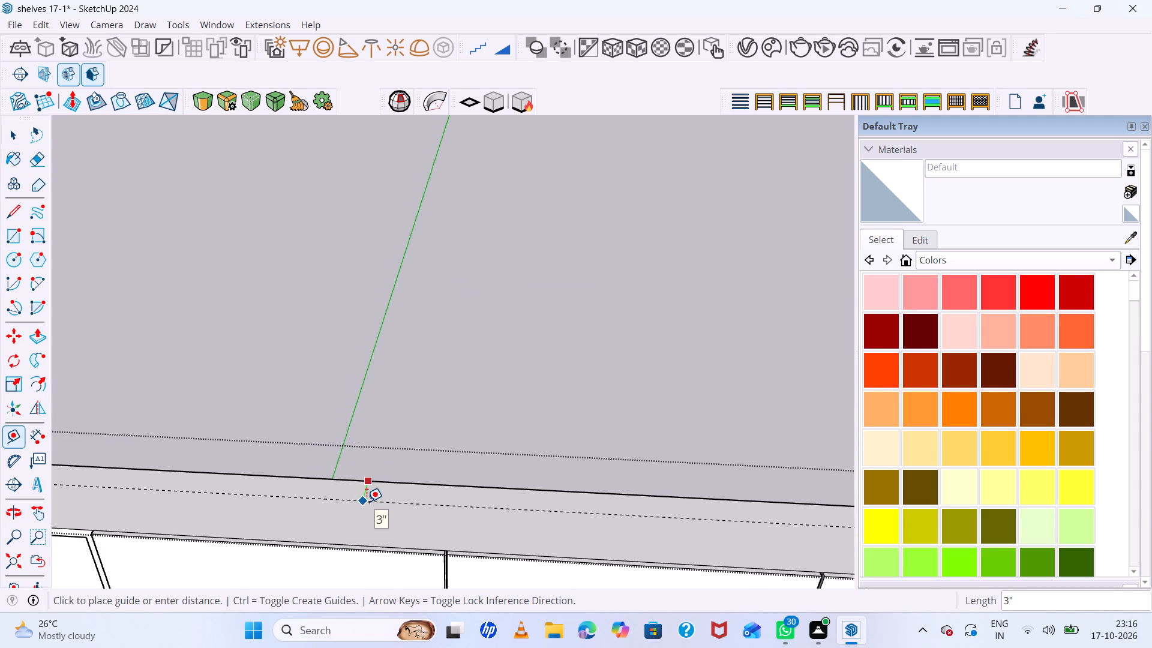
pyautogui.press('1')
pyautogui.press('Return')
pyautogui.scroll(-15, 377, 296)
pyautogui.press('space')
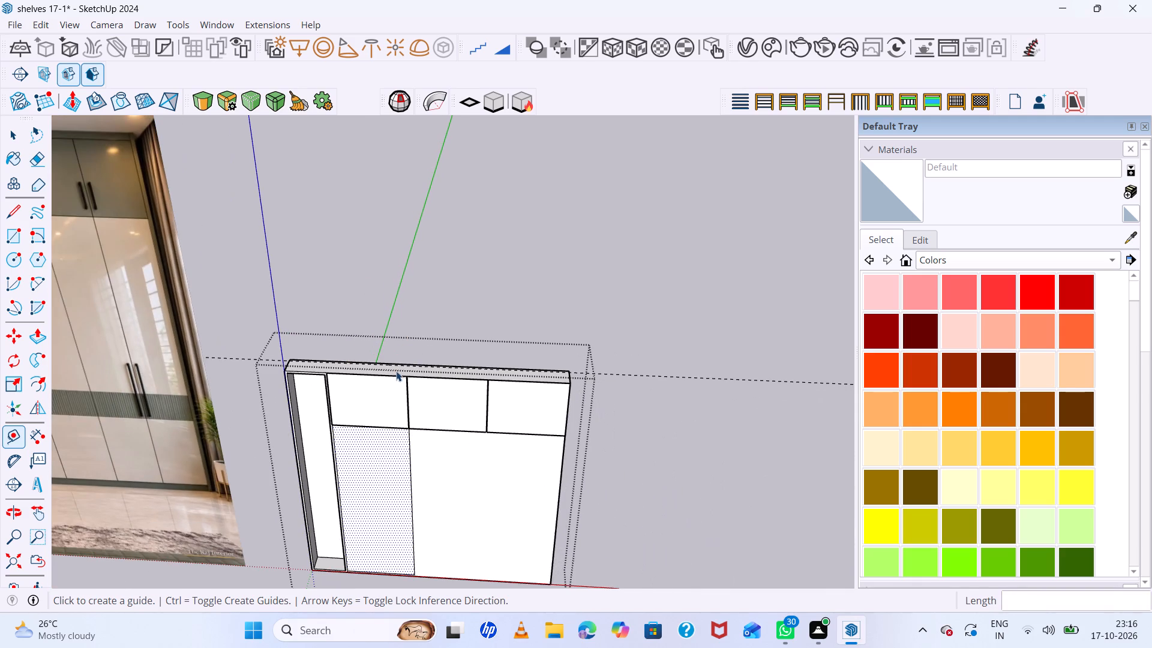
# Push the rectangular face below the first upper cabinet 8" inward, to the guide line.
pyautogui.click(366, 457)
pyautogui.press('p')
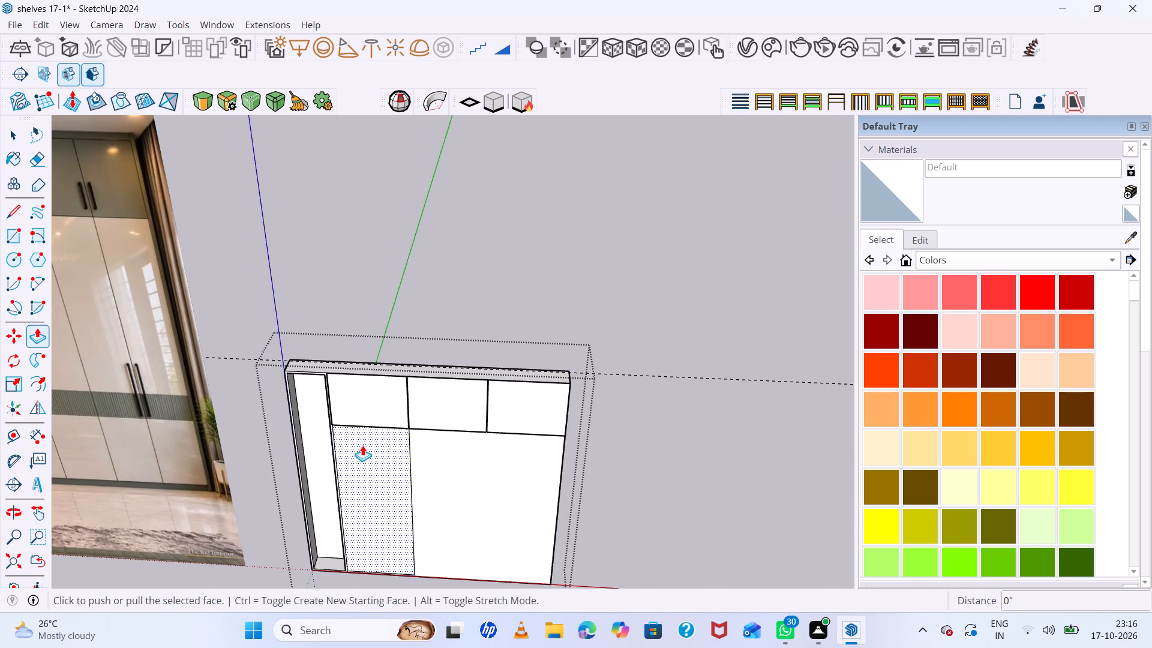
pyautogui.click(362, 445)
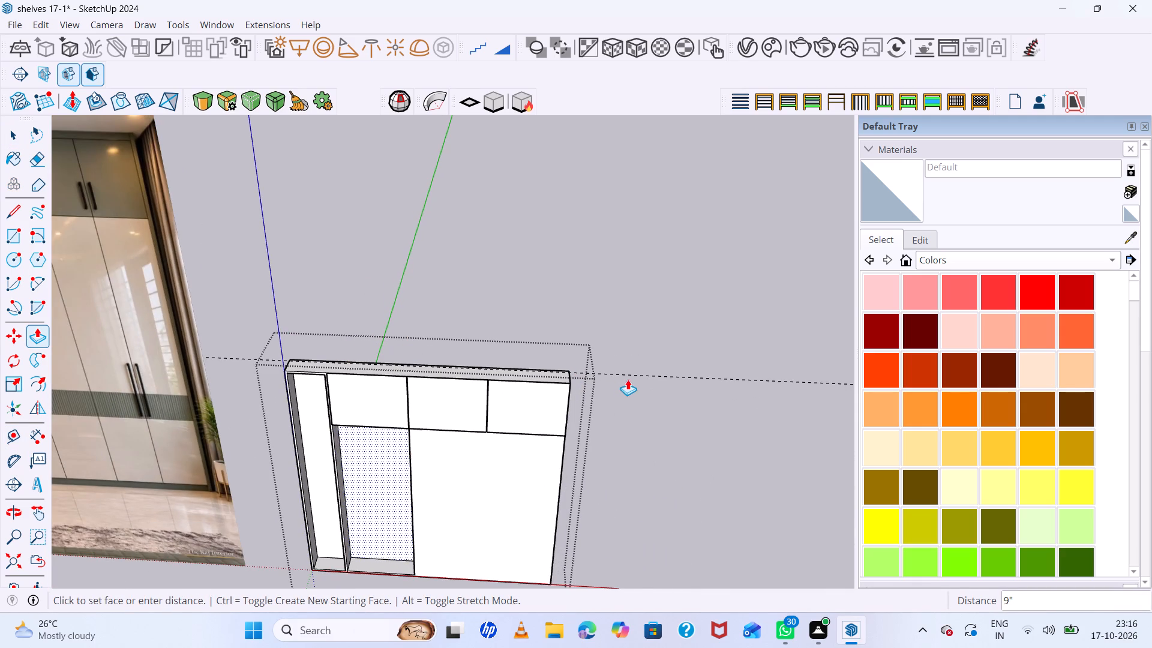
pyautogui.click(623, 371)
# Push the bottom face of the new recess down 1" to the wardrobe's base, opening the recess at the floor.
pyautogui.scroll(-12, 434, 323)
pyautogui.scroll(9, 416, 408)
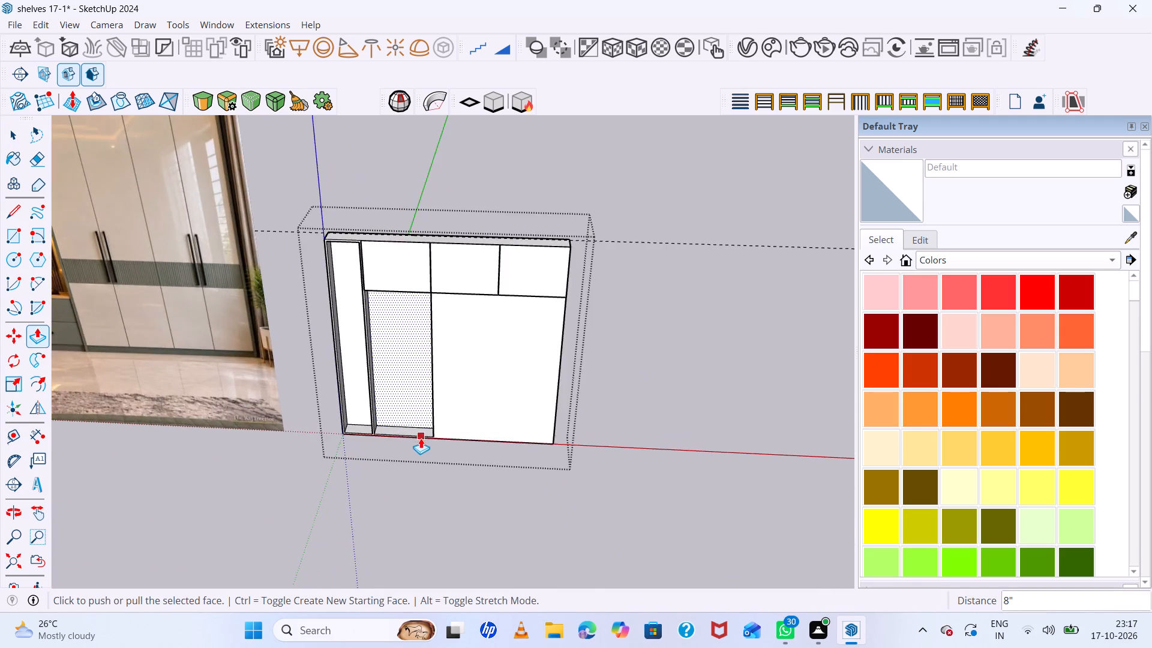
pyautogui.scroll(4, 421, 438)
pyautogui.moveTo(419, 433); pyautogui.dragTo(494, 447, button='middle')
pyautogui.scroll(8, 482, 445)
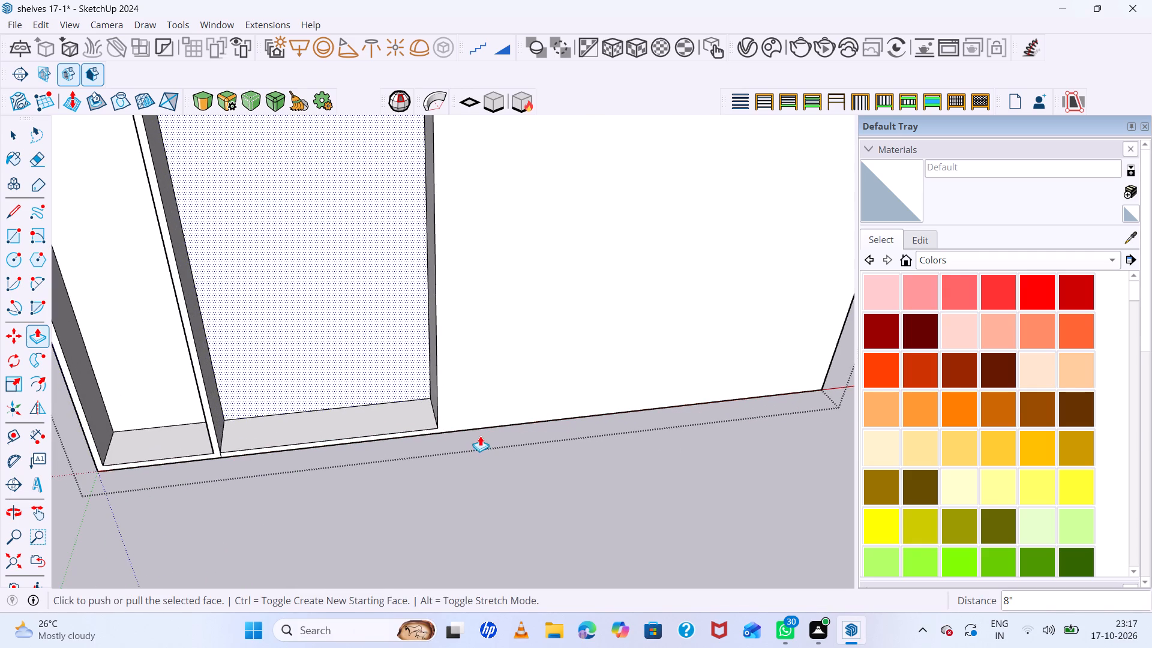
pyautogui.scroll(-15, 371, 395)
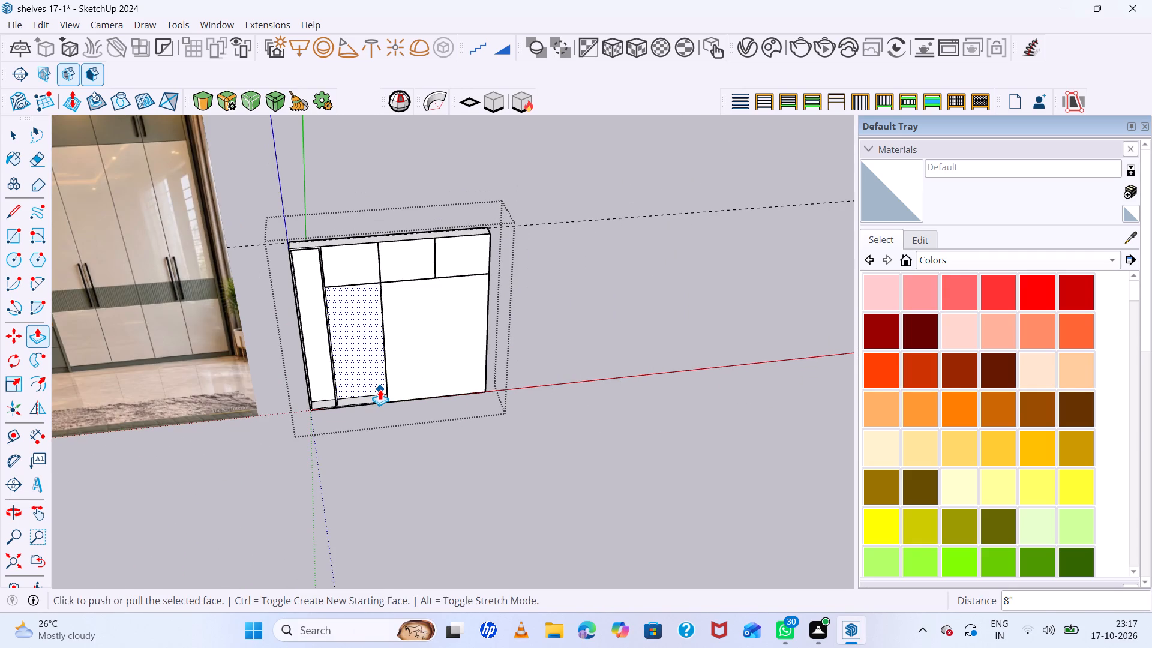
pyautogui.scroll(2, 380, 389)
pyautogui.scroll(-5, 380, 389)
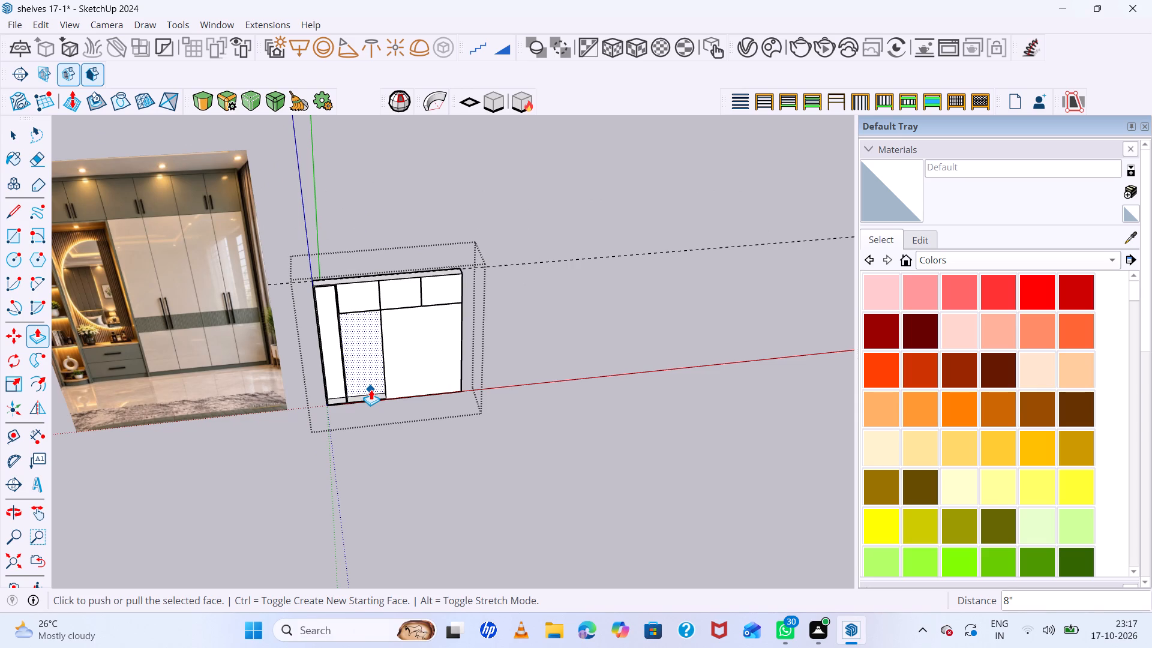
pyautogui.scroll(5, 392, 391)
pyautogui.scroll(4, 323, 392)
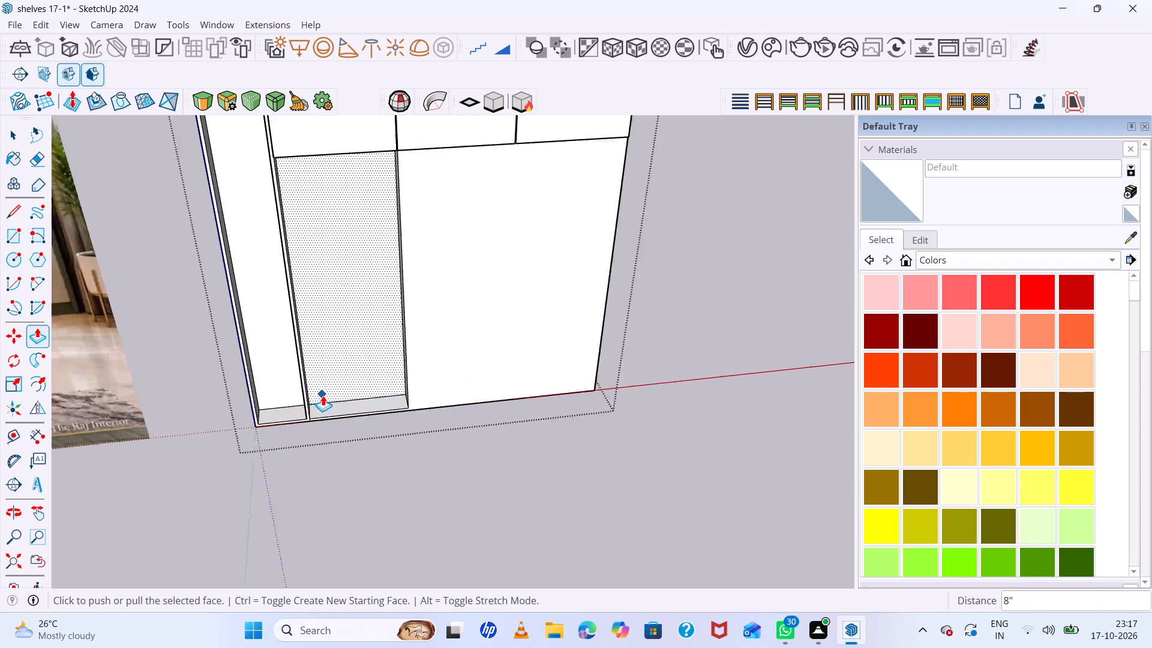
pyautogui.scroll(3, 323, 395)
pyautogui.scroll(6, 364, 428)
pyautogui.press('space')
pyautogui.click(364, 404)
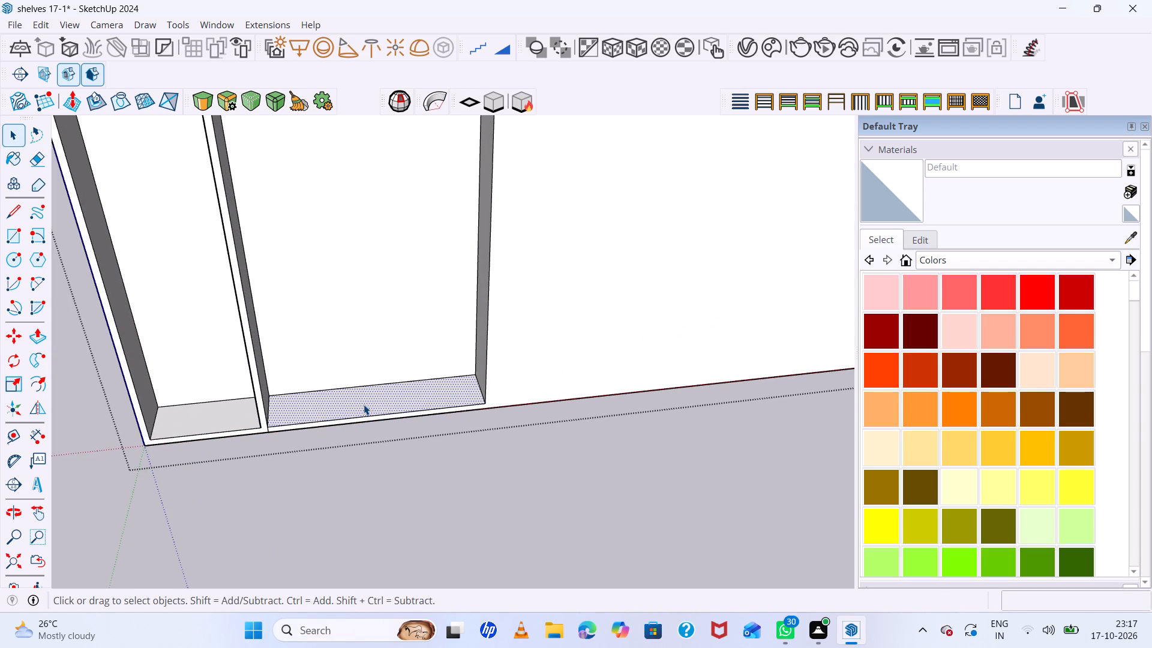
pyautogui.press('p')
pyautogui.click(364, 404)
pyautogui.click(363, 433)
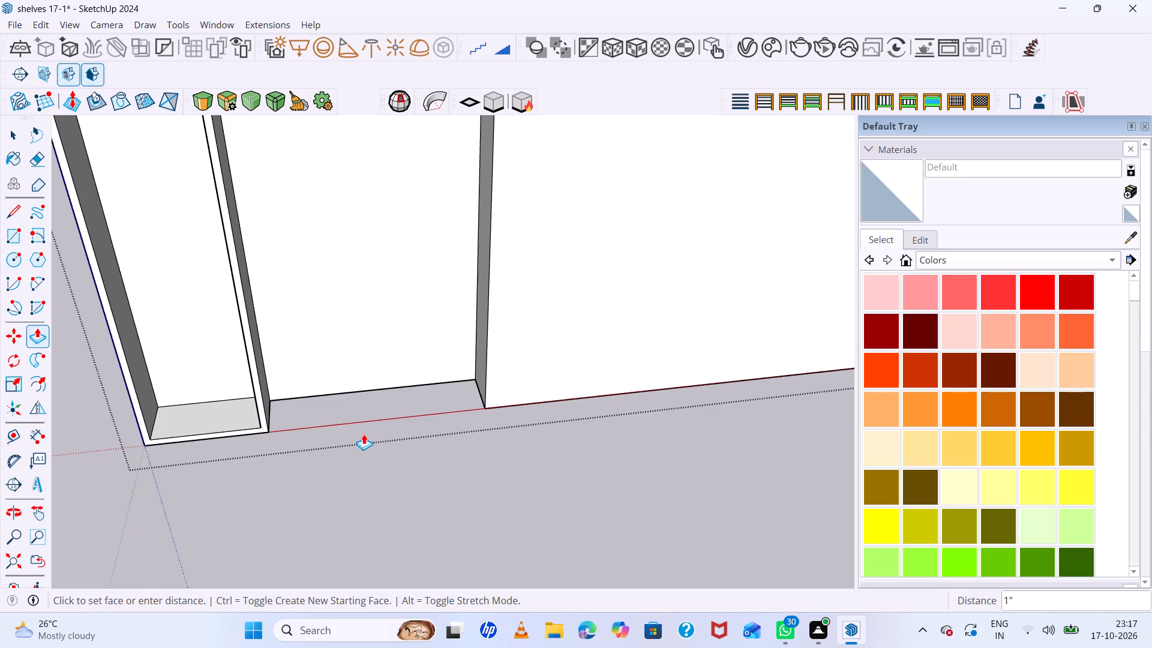
# Look over the new recess and close the wardrobe group's editing.
pyautogui.scroll(-8, 330, 484)
pyautogui.scroll(4, 442, 468)
pyautogui.scroll(-16, 449, 469)
pyautogui.moveTo(748, 458); pyautogui.dragTo(743, 446, button='middle')
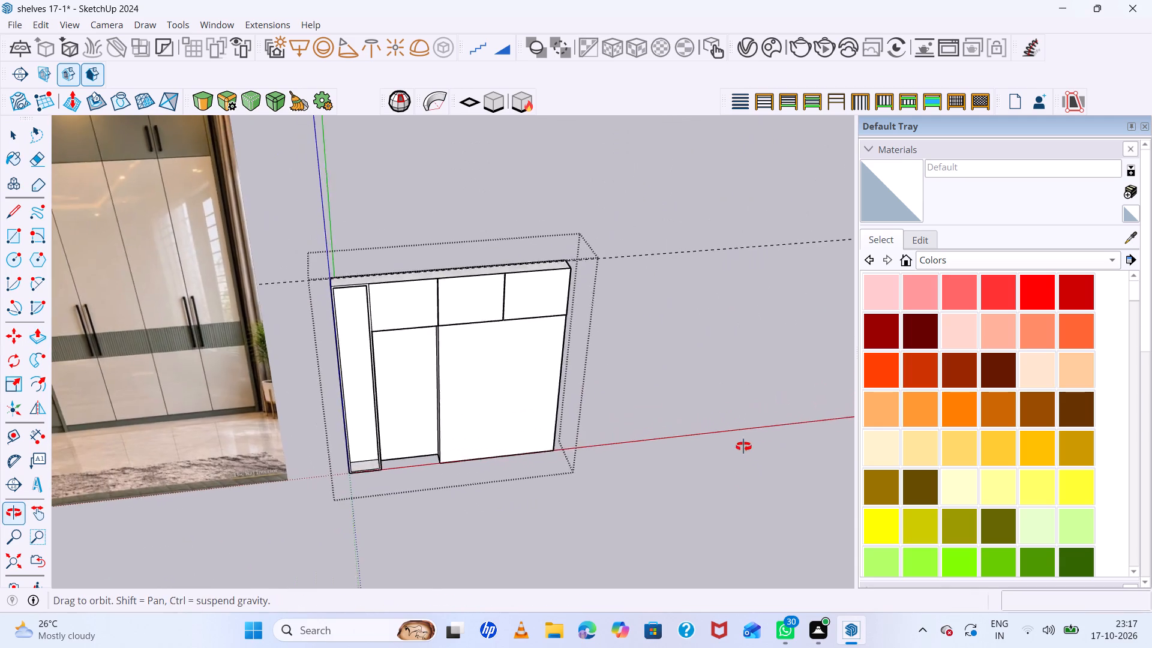
pyautogui.moveTo(743, 446); pyautogui.dragTo(701, 334, button='middle')
pyautogui.scroll(7, 362, 446)
pyautogui.scroll(7, 460, 515)
pyautogui.scroll(-4, 455, 527)
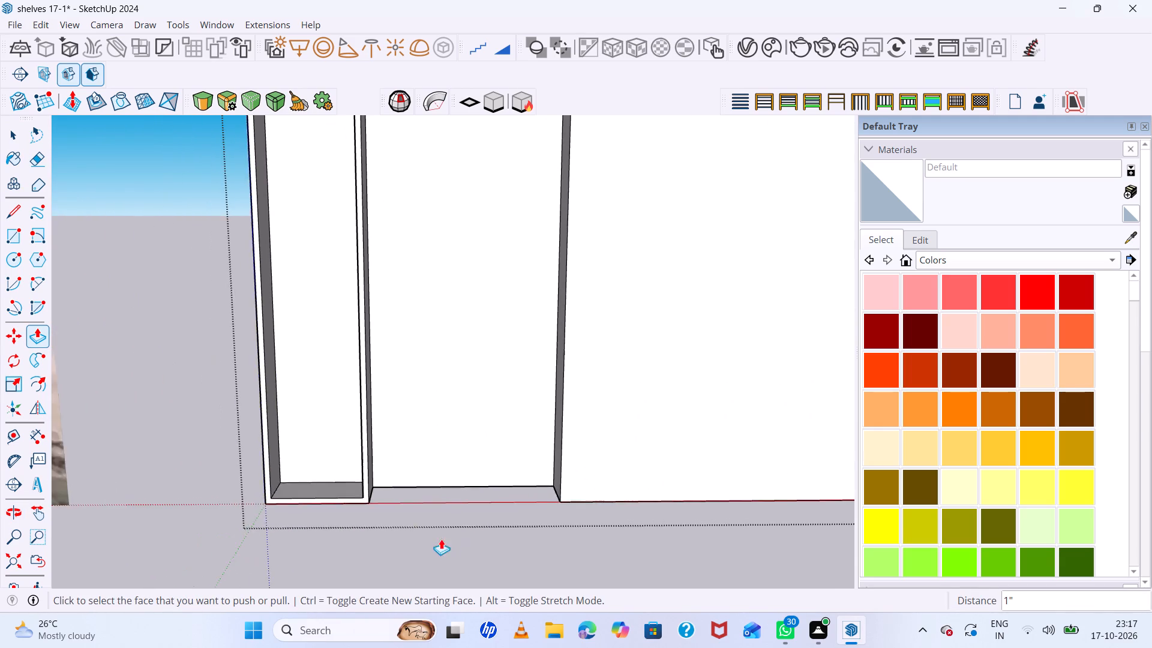
pyautogui.scroll(-13, 441, 539)
pyautogui.moveTo(730, 546); pyautogui.dragTo(494, 532, button='middle')
pyautogui.click(689, 470)
pyautogui.scroll(-6, 402, 422)
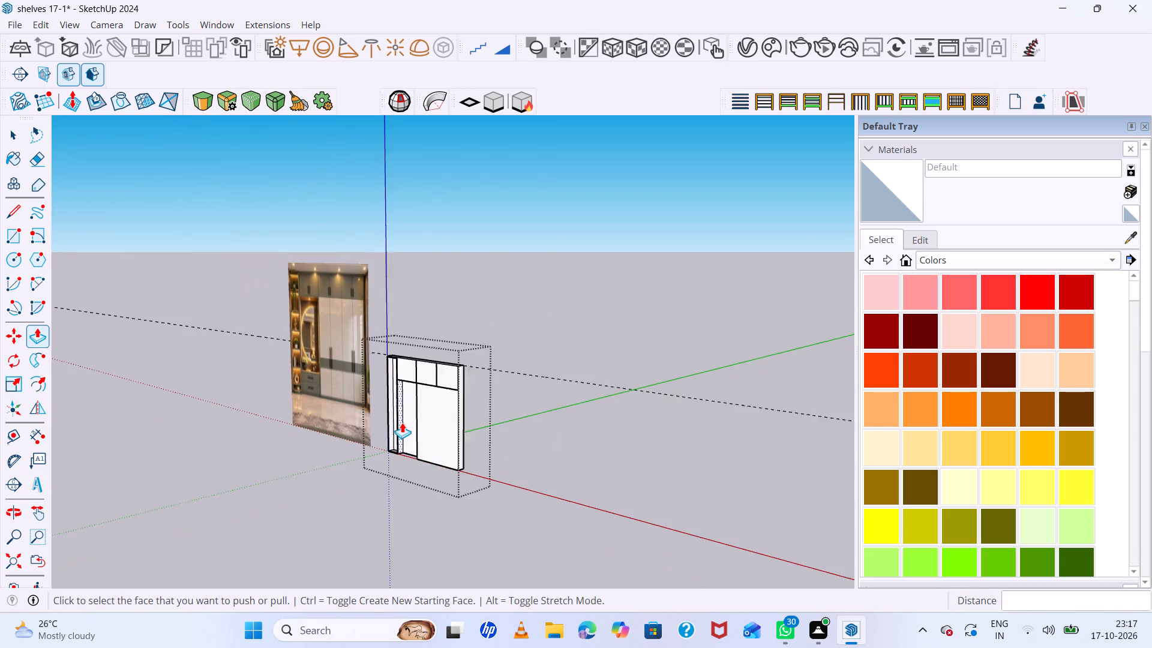
pyautogui.scroll(-3, 402, 422)
pyautogui.press('space')
pyautogui.click(523, 448)
pyautogui.scroll(7, 383, 405)
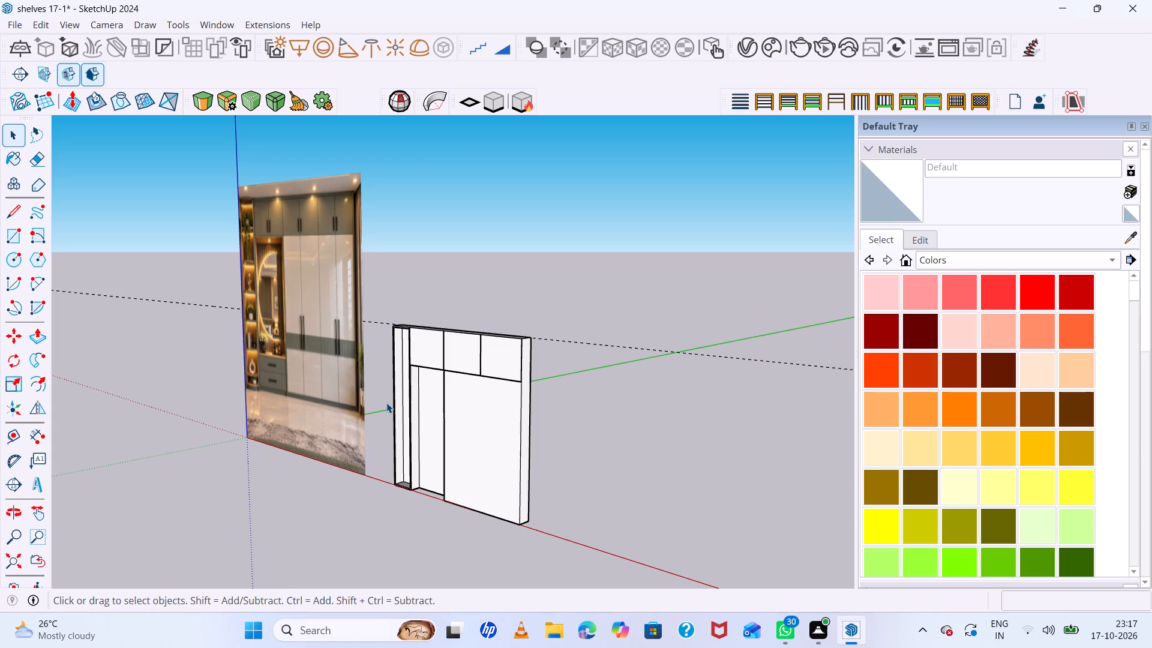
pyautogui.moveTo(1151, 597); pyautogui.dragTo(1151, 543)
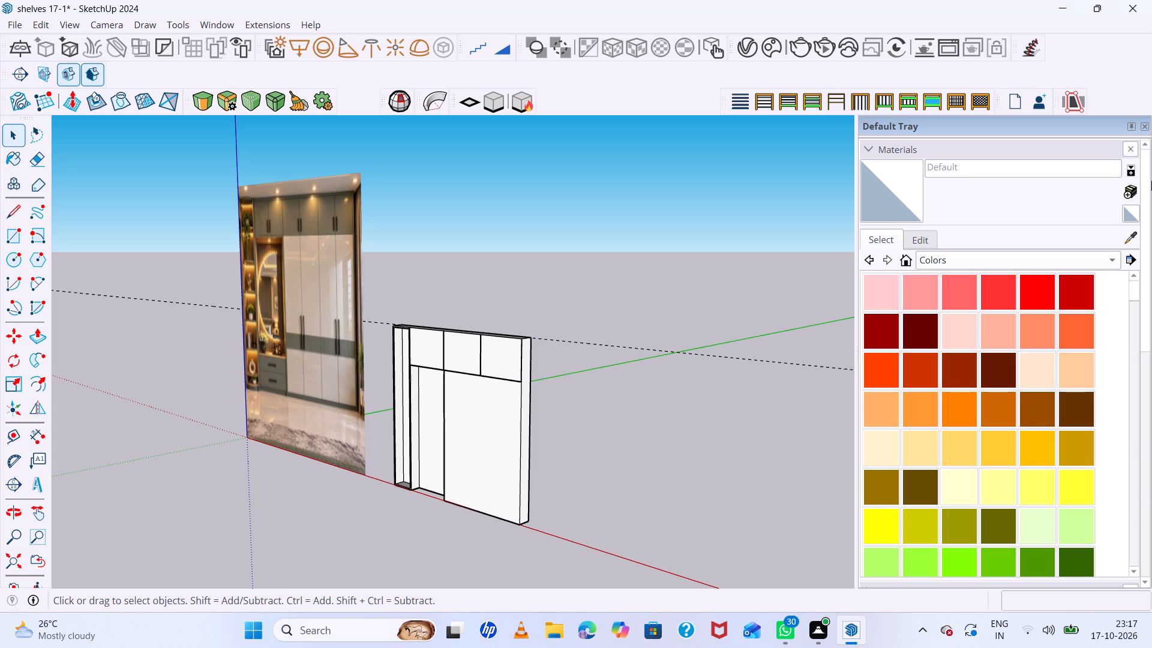
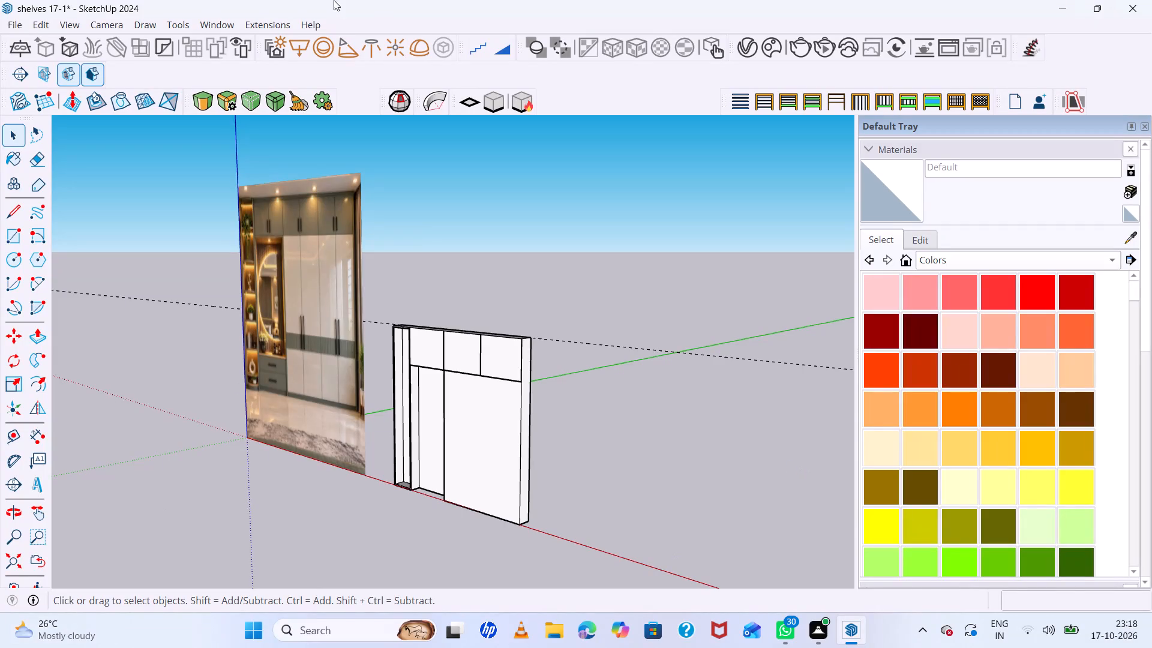
# Open the wardrobe group, delete the guide line along its top back edge, and close the group's editing.
pyautogui.scroll(-5, 524, 328)
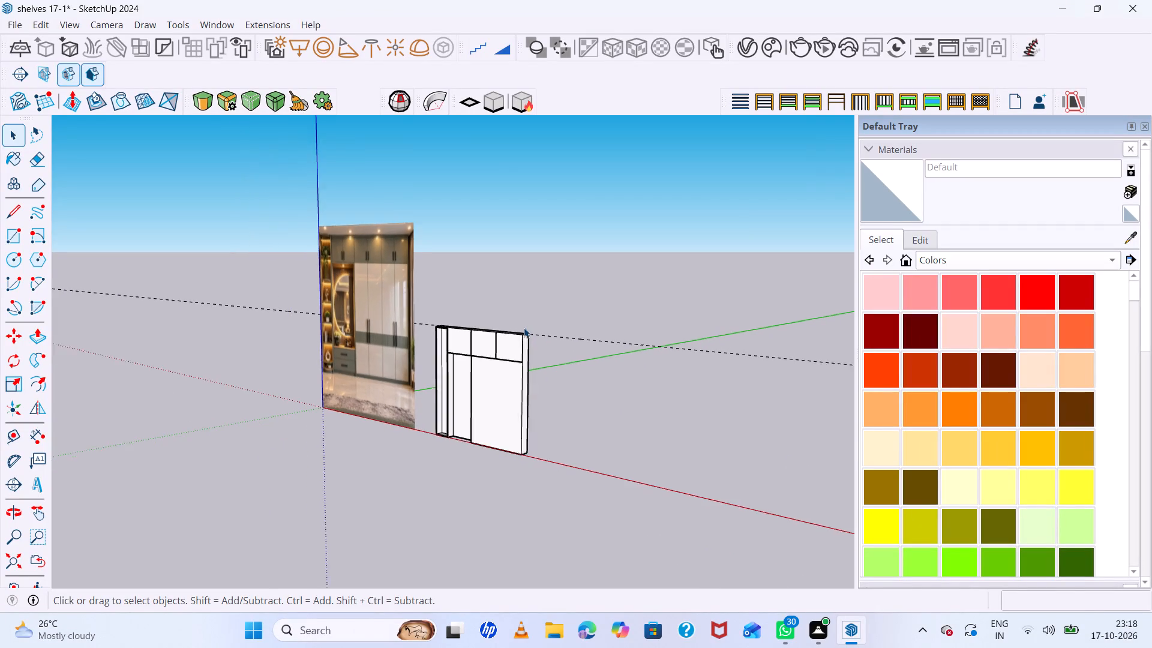
pyautogui.scroll(-1, 524, 328)
pyautogui.moveTo(566, 318); pyautogui.dragTo(633, 428, button='middle')
pyautogui.scroll(7, 417, 421)
pyautogui.scroll(5, 586, 347)
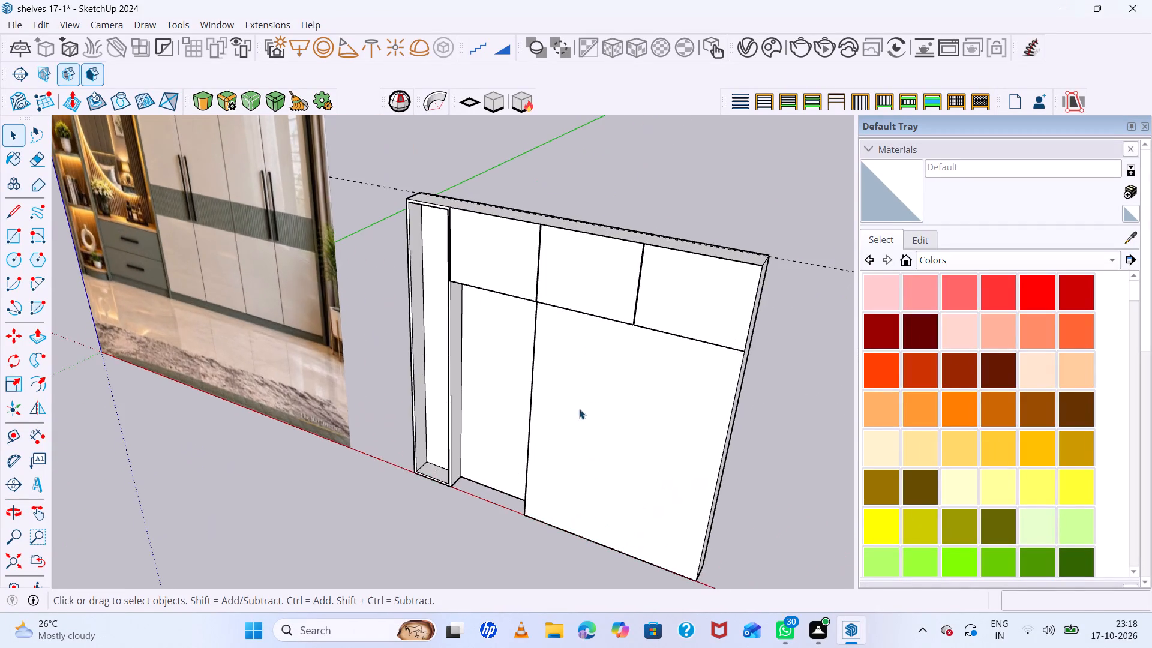
pyautogui.moveTo(580, 410); pyautogui.dragTo(723, 413, button='middle')
pyautogui.scroll(8, 527, 498)
pyautogui.scroll(-15, 550, 463)
pyautogui.click(704, 444)
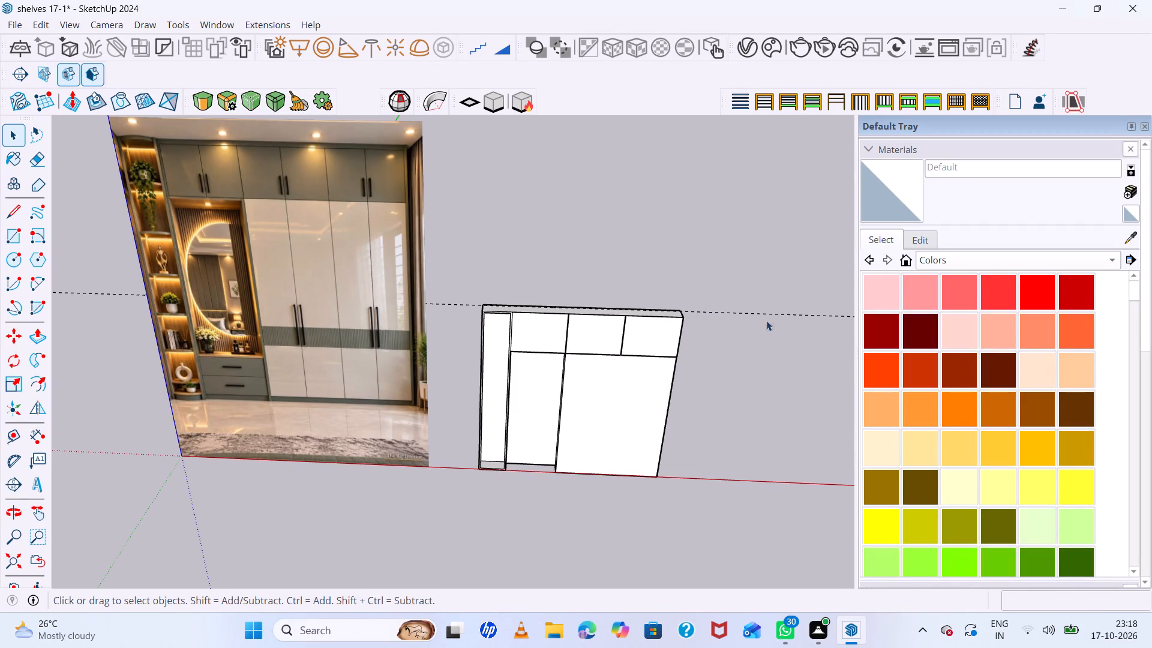
pyautogui.click(770, 311)
pyautogui.click(769, 316)
pyautogui.click(769, 316)
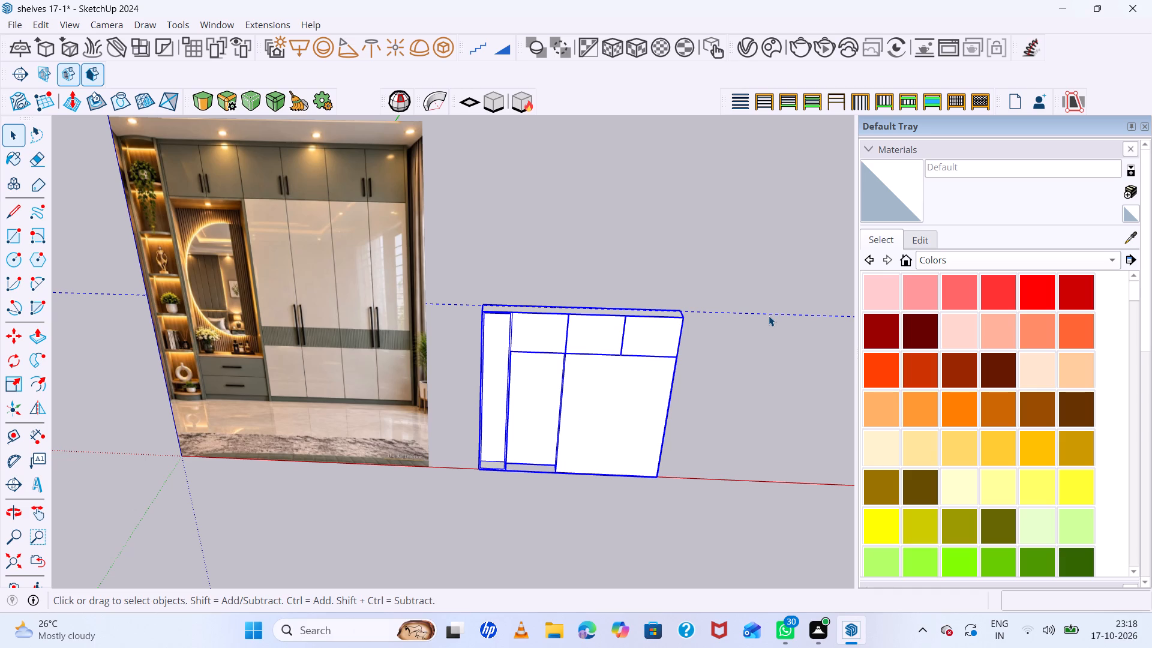
pyautogui.click(769, 316)
pyautogui.scroll(-8, 749, 308)
pyautogui.moveTo(810, 281); pyautogui.dragTo(793, 387)
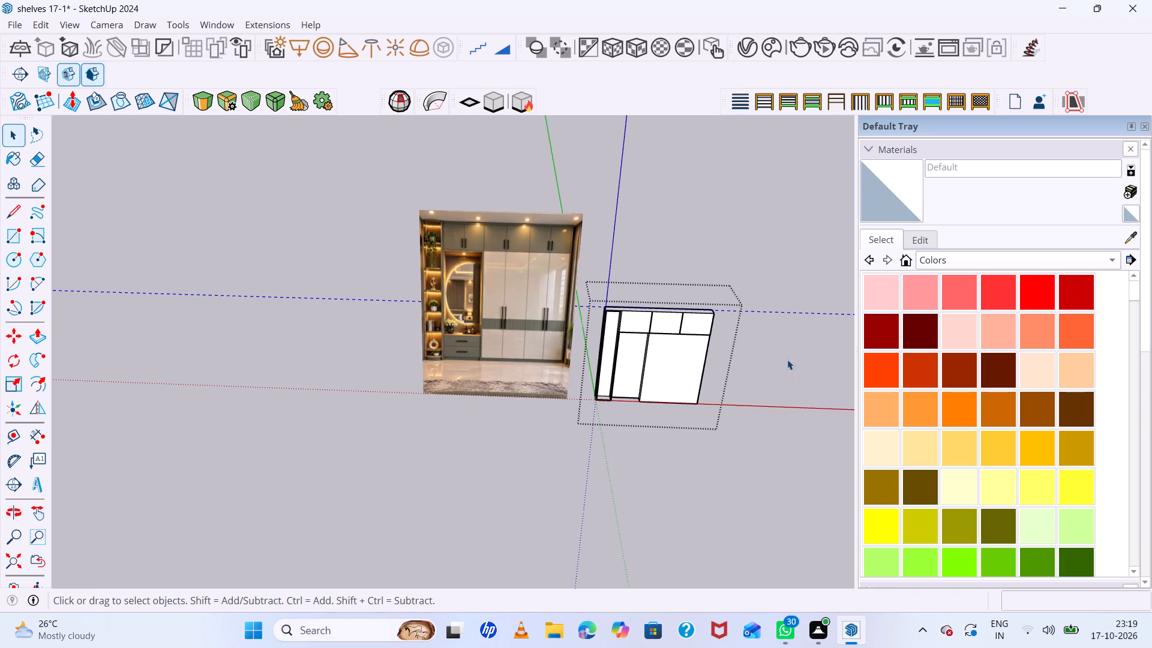
pyautogui.press('Delete')
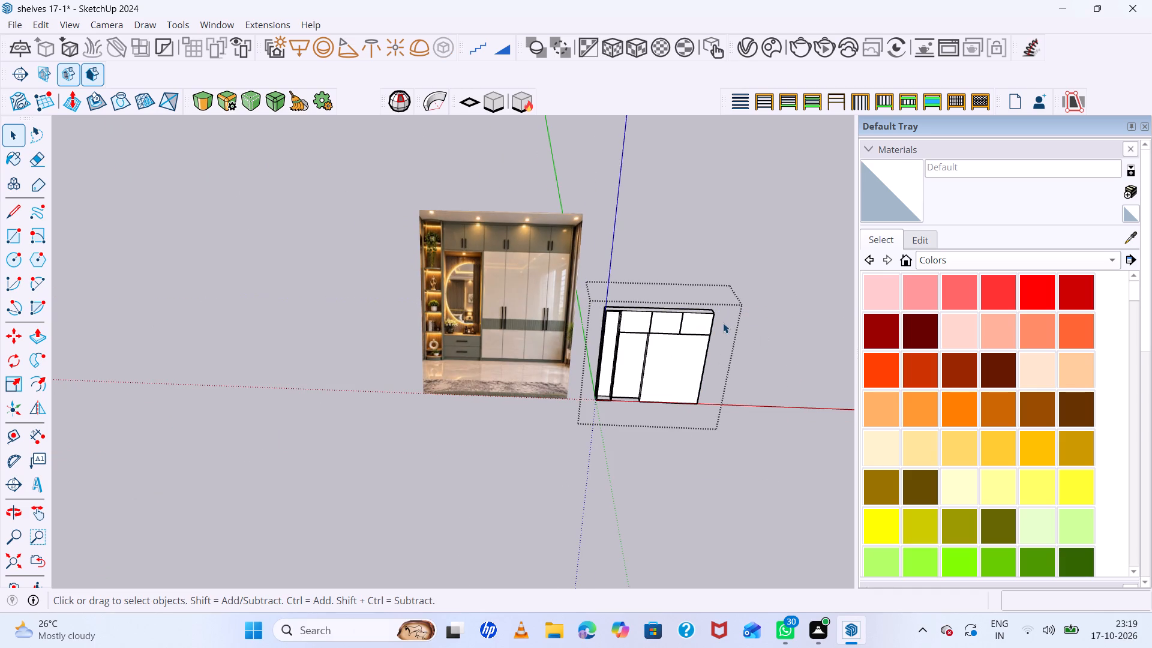
pyautogui.click(761, 374)
# Draw a 2' 10" by 8" rectangle covering the open floor of the niche below the first upper cabinet.
pyautogui.scroll(6, 754, 421)
pyautogui.scroll(7, 596, 464)
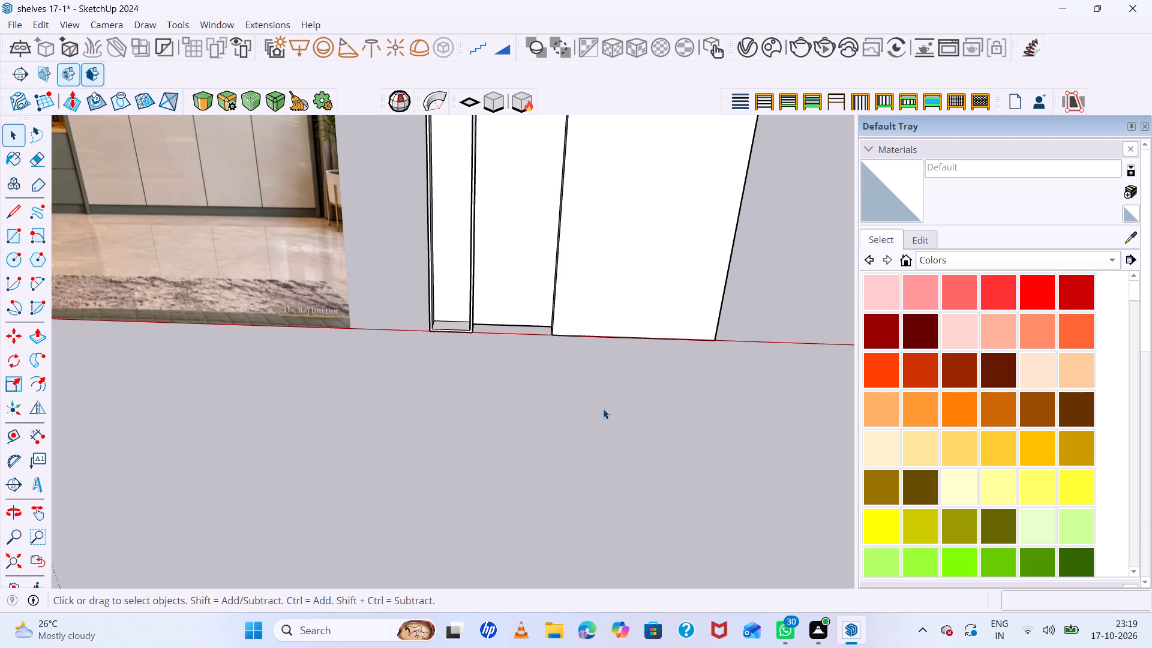
pyautogui.scroll(-8, 604, 407)
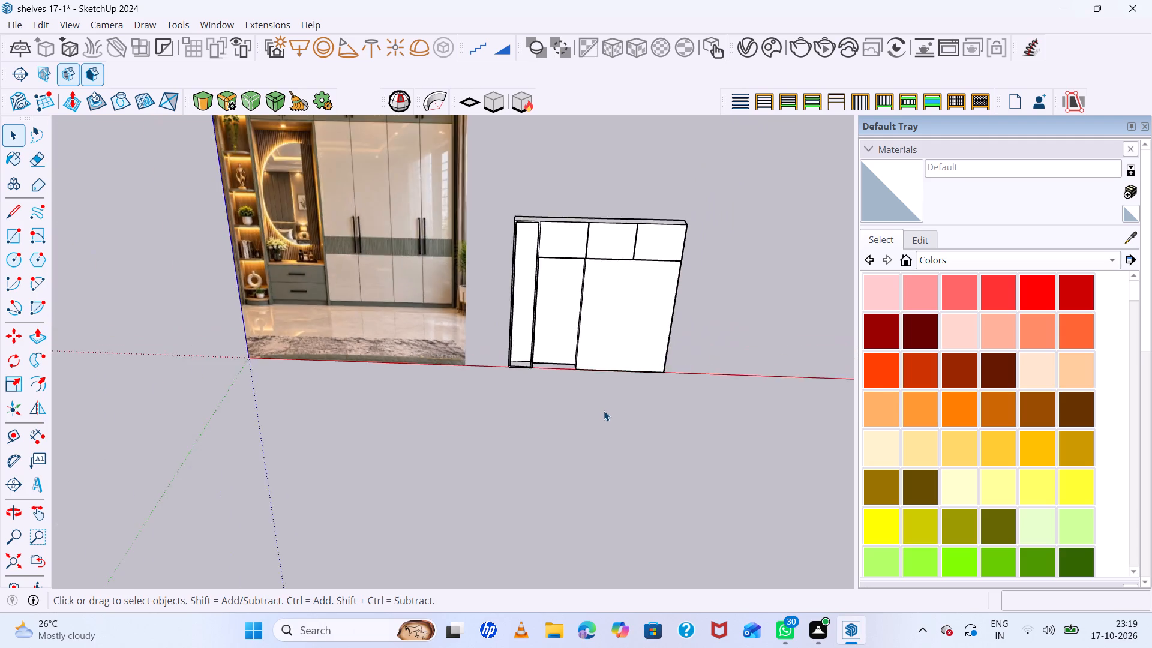
pyautogui.scroll(-7, 607, 416)
pyautogui.scroll(15, 616, 310)
pyautogui.moveTo(547, 445); pyautogui.dragTo(584, 526, button='middle')
pyautogui.scroll(5, 530, 422)
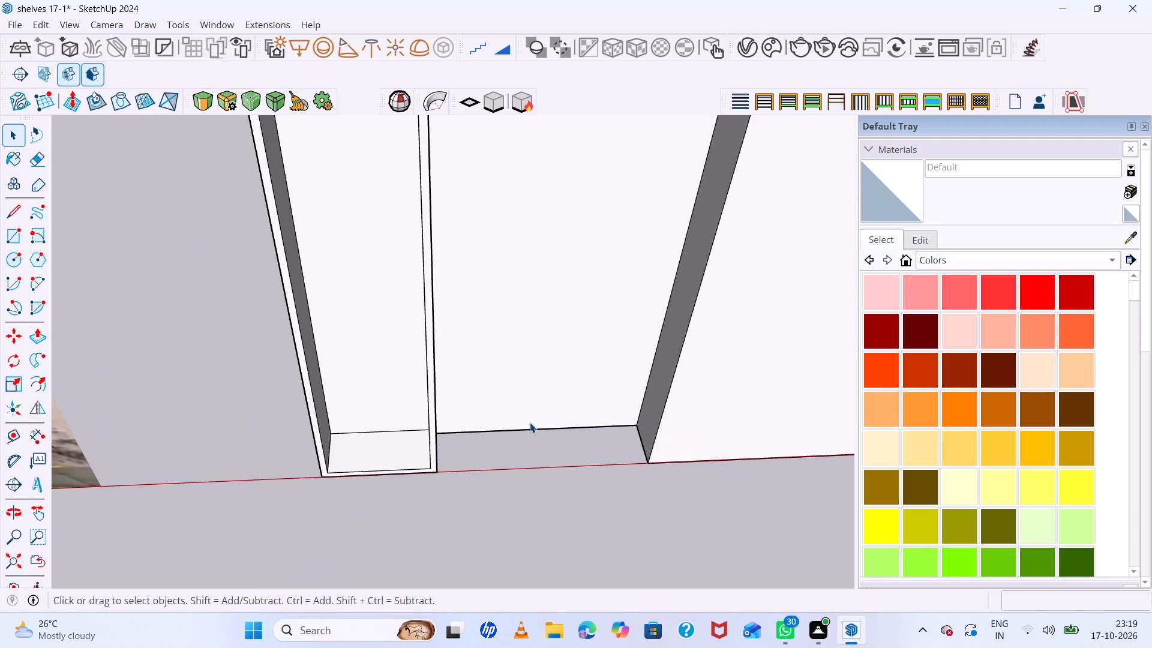
pyautogui.scroll(10, 530, 422)
pyautogui.moveTo(640, 464); pyautogui.dragTo(576, 491, button='middle')
pyautogui.scroll(7, 361, 418)
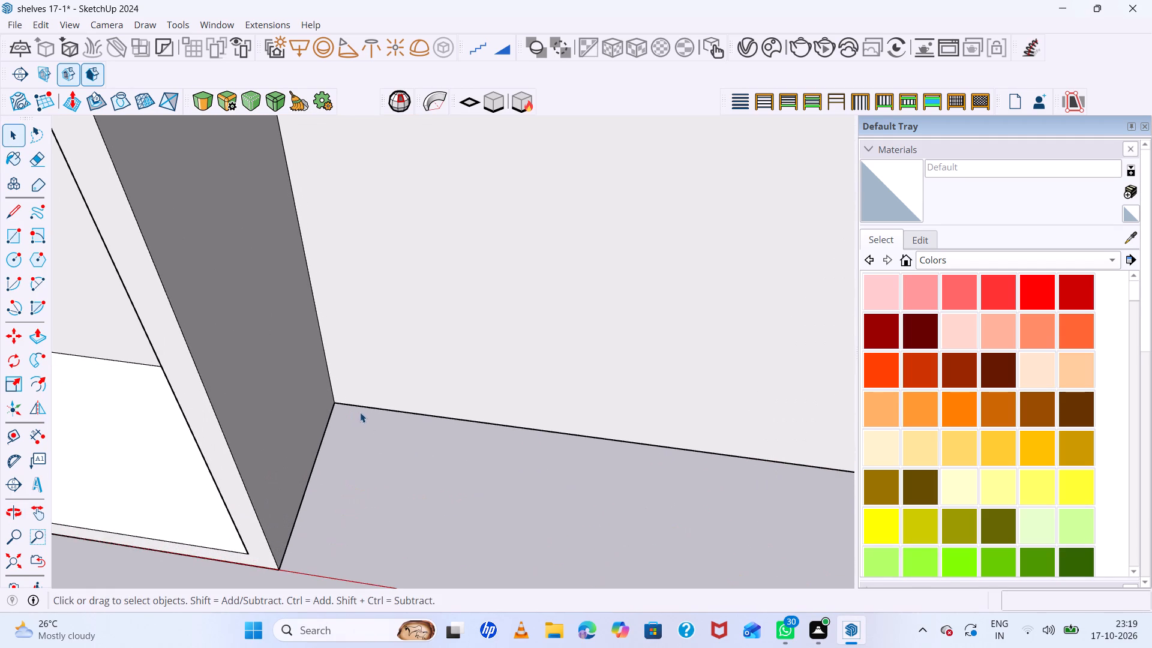
pyautogui.press('r')
pyautogui.doubleClick(335, 404)
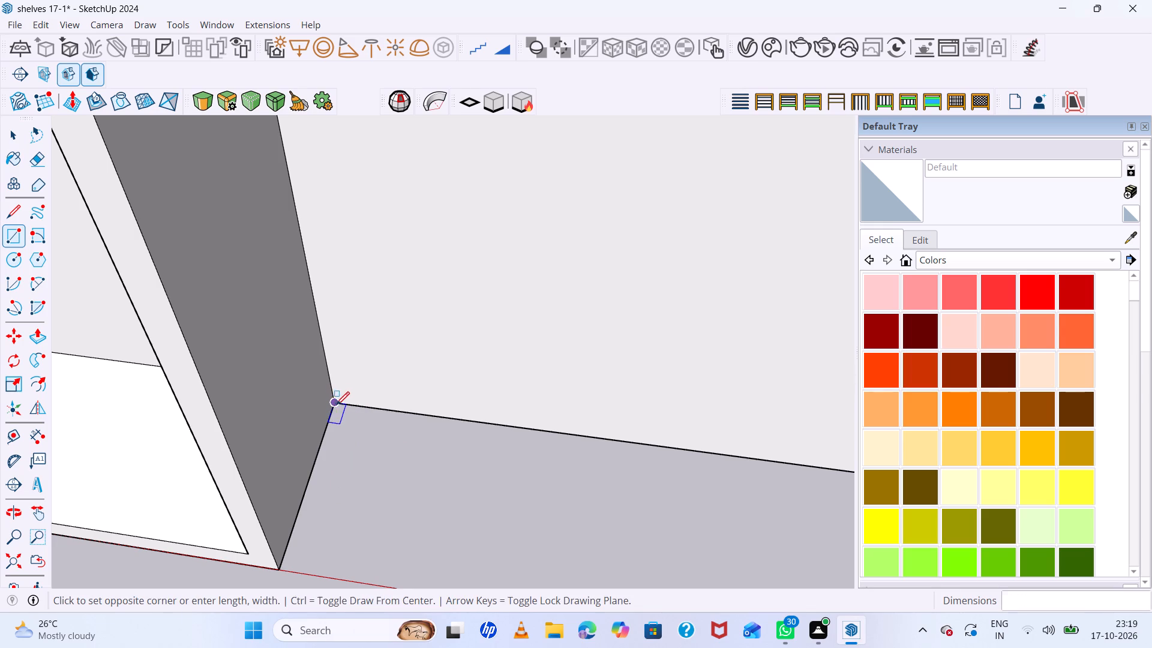
pyautogui.scroll(-15, 488, 481)
pyautogui.scroll(12, 650, 524)
pyautogui.click(653, 527)
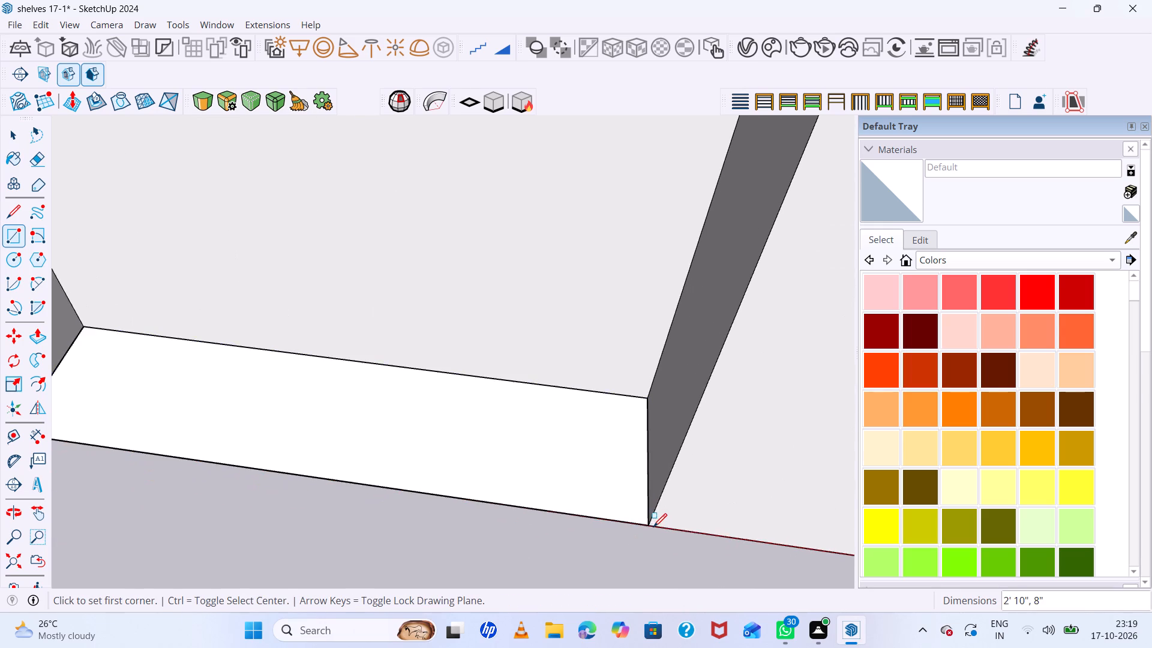
# Pull the niche's floor rectangle up 3" to form the base under the drawers.
pyautogui.scroll(-15, 593, 448)
pyautogui.moveTo(596, 455); pyautogui.dragTo(661, 472, button='middle')
pyautogui.press('space')
pyautogui.scroll(7, 590, 440)
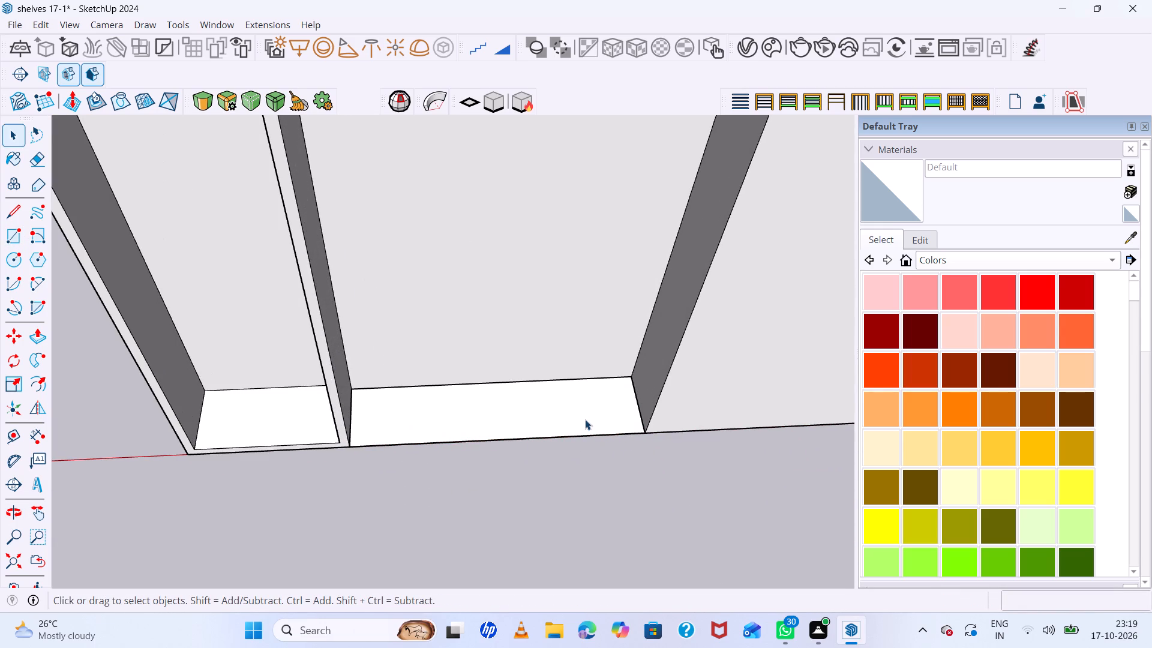
pyautogui.press('p')
pyautogui.click(585, 419)
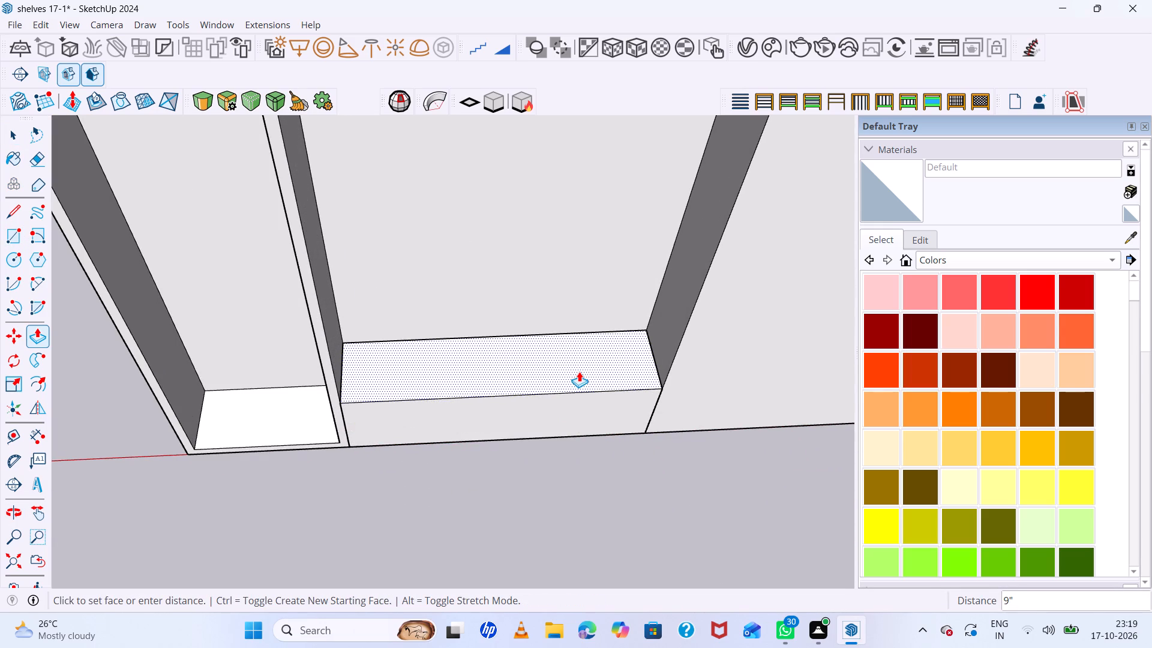
pyautogui.press('3')
pyautogui.press('Return')
# Pull the base's top face up 7" twice, each from a new starting face, to form two stacked drawer sections.
pyautogui.click(578, 398)
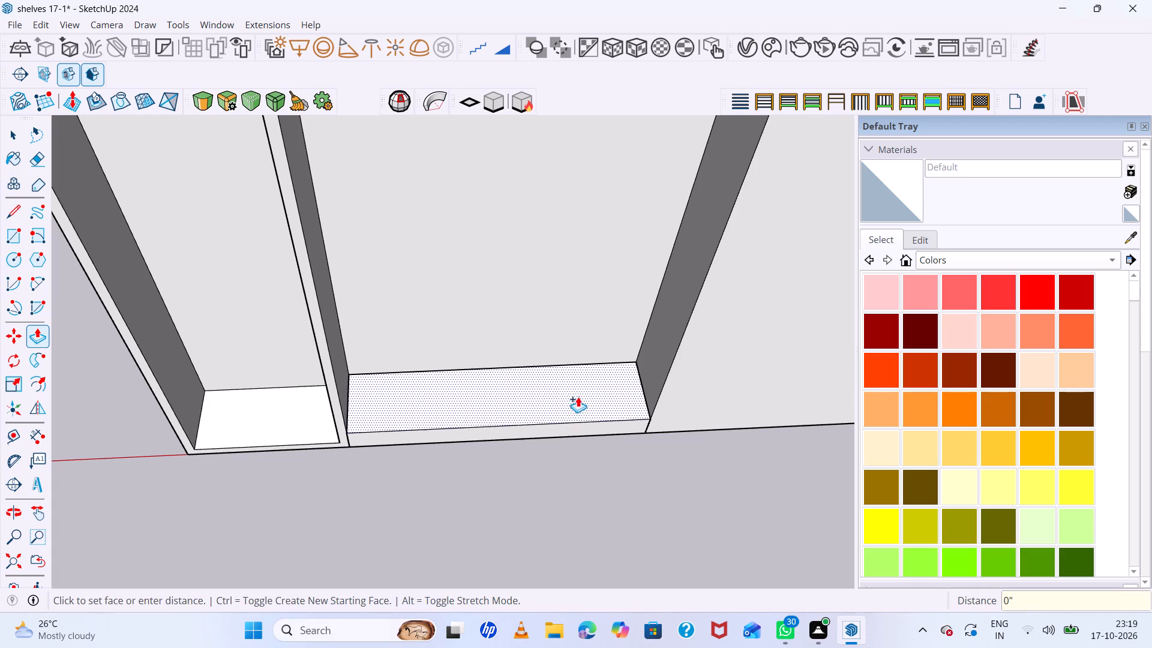
pyautogui.press('7')
pyautogui.press('Return')
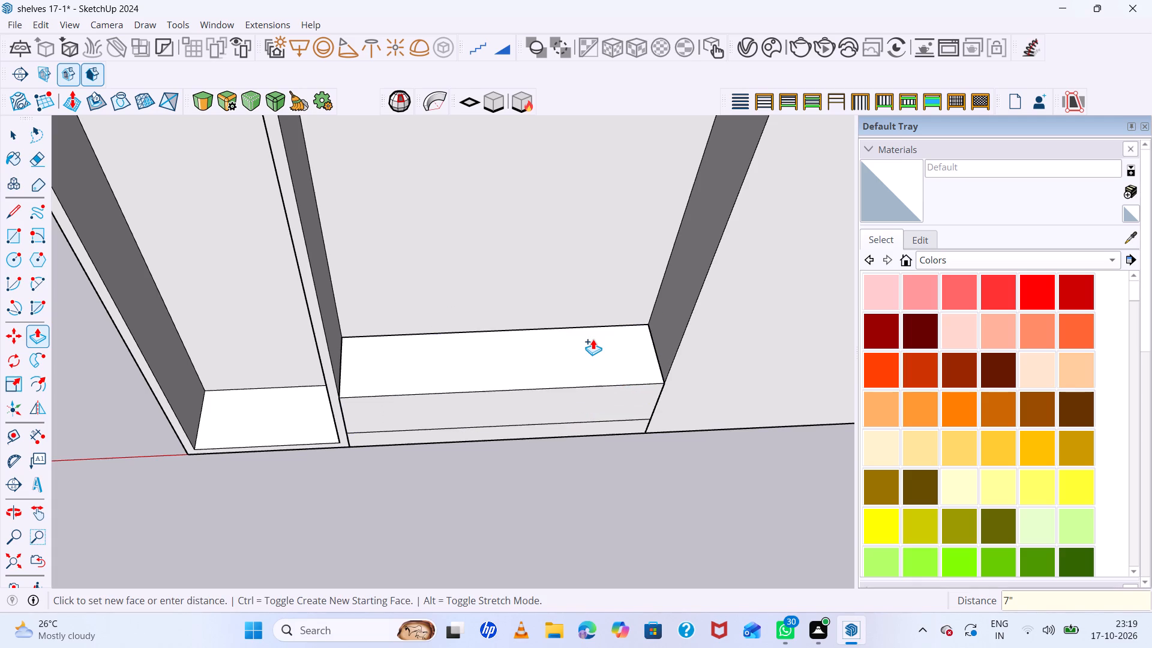
pyautogui.keyDown('ctrl'); pyautogui.click(601, 361); pyautogui.keyUp('ctrl')
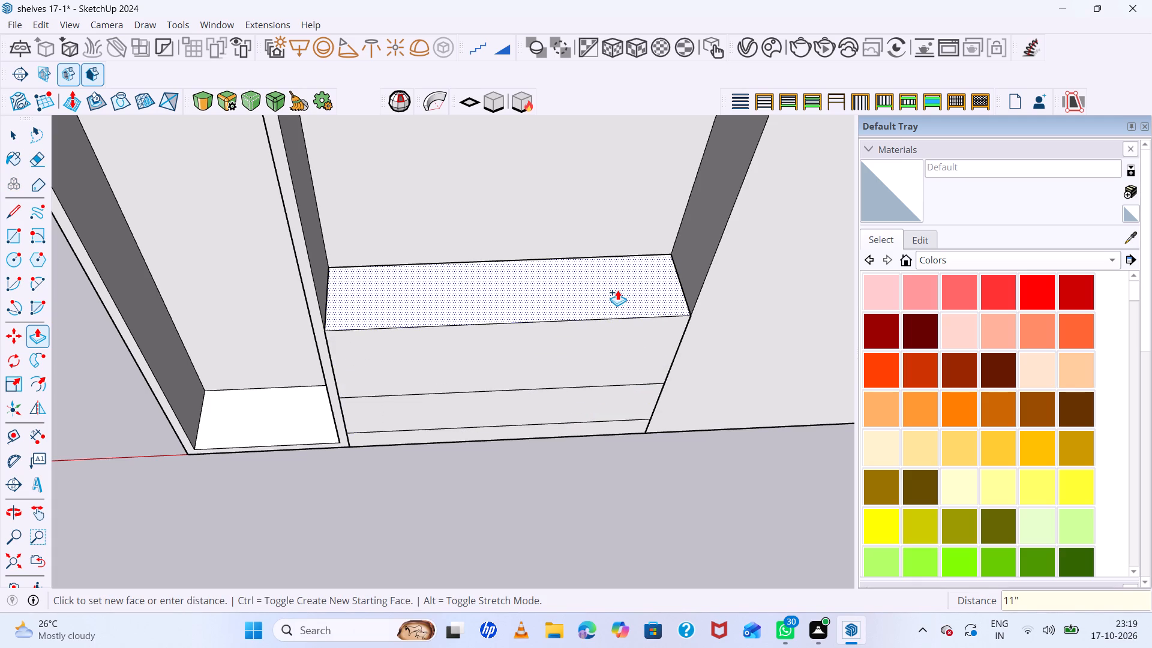
pyautogui.press('7')
pyautogui.press('Return')
pyautogui.scroll(-7, 521, 344)
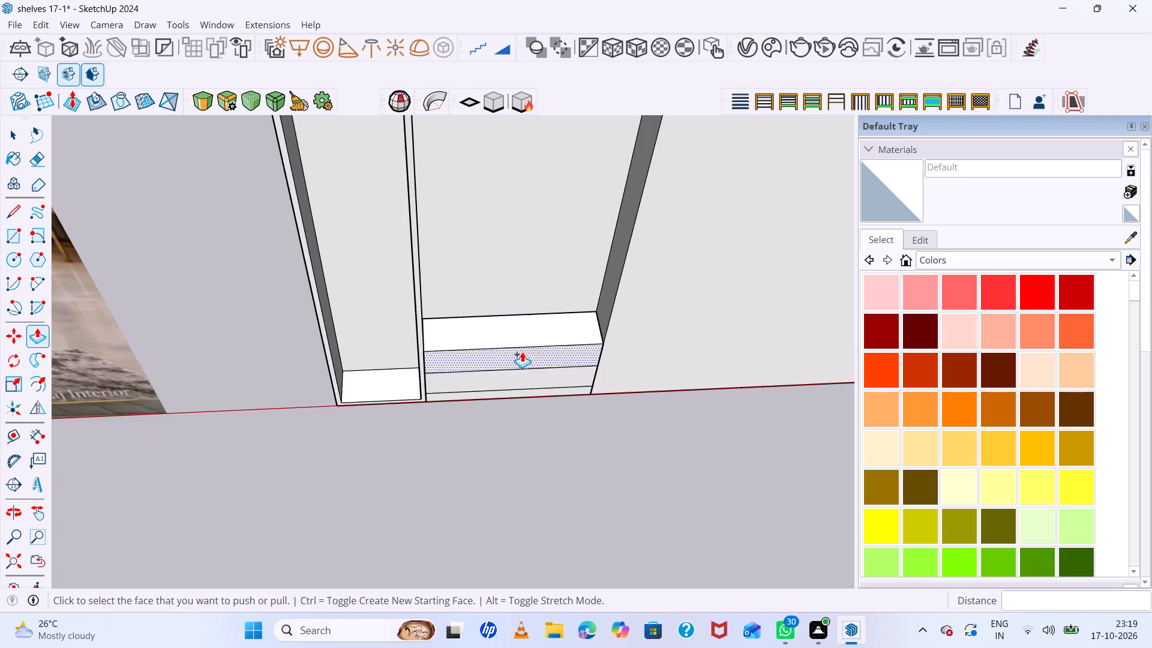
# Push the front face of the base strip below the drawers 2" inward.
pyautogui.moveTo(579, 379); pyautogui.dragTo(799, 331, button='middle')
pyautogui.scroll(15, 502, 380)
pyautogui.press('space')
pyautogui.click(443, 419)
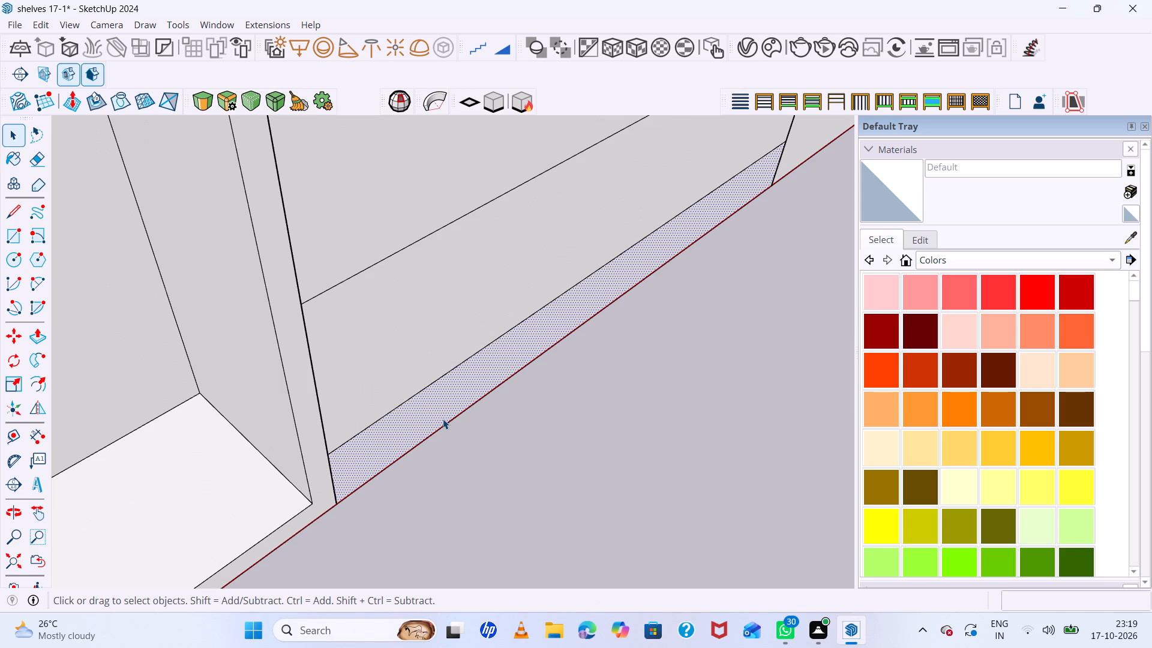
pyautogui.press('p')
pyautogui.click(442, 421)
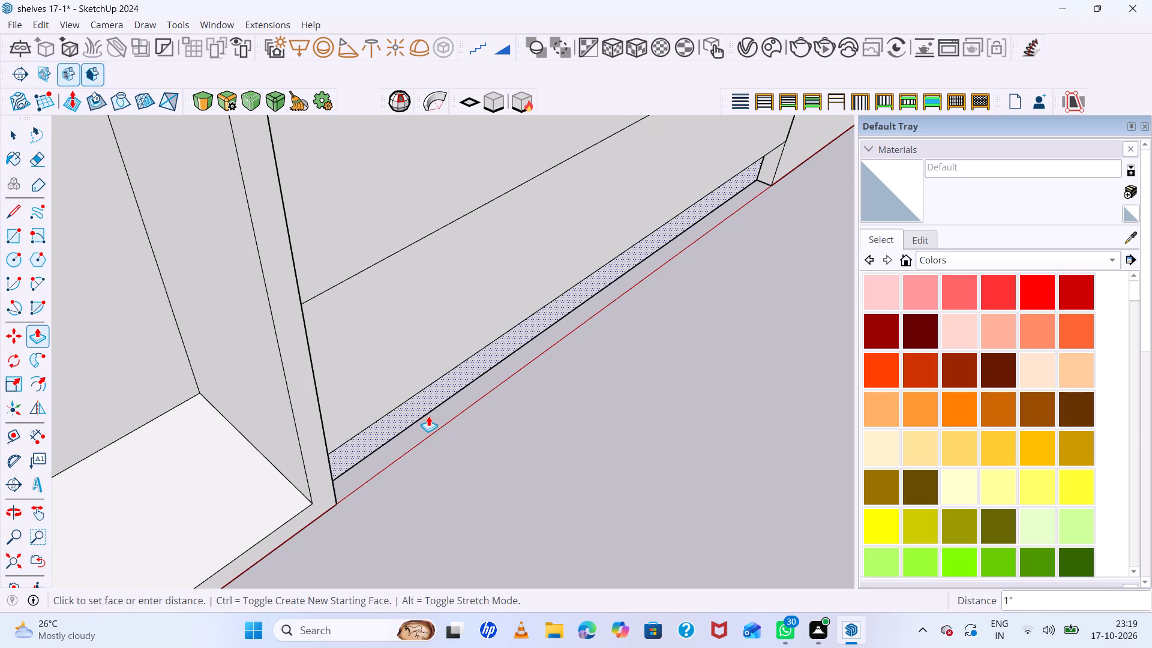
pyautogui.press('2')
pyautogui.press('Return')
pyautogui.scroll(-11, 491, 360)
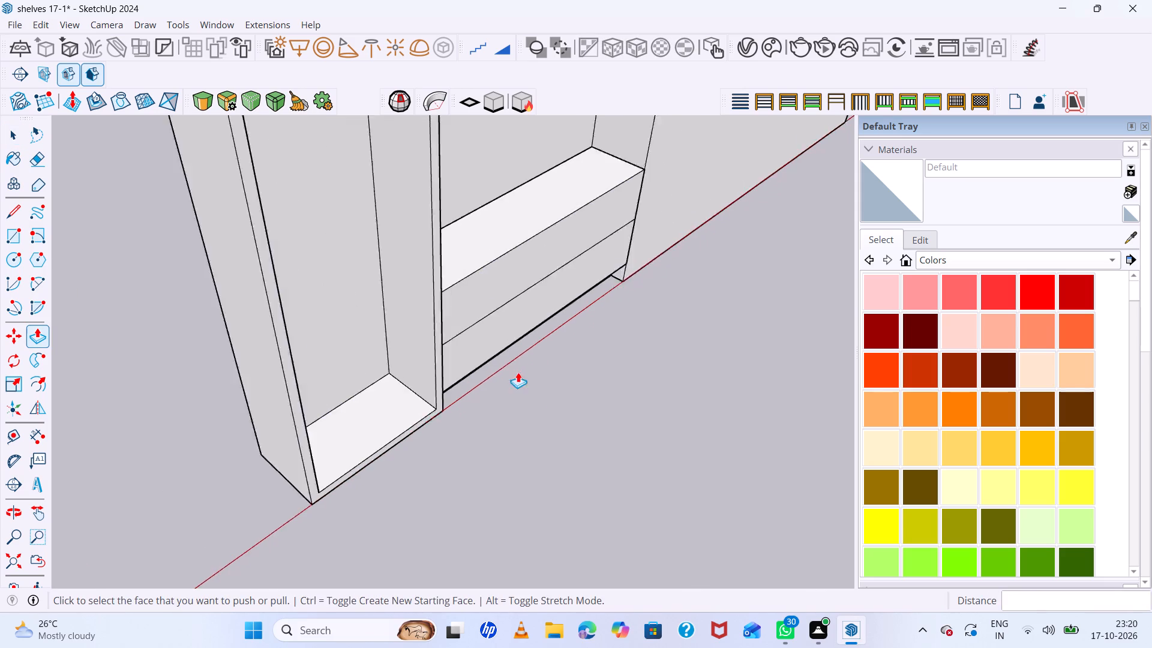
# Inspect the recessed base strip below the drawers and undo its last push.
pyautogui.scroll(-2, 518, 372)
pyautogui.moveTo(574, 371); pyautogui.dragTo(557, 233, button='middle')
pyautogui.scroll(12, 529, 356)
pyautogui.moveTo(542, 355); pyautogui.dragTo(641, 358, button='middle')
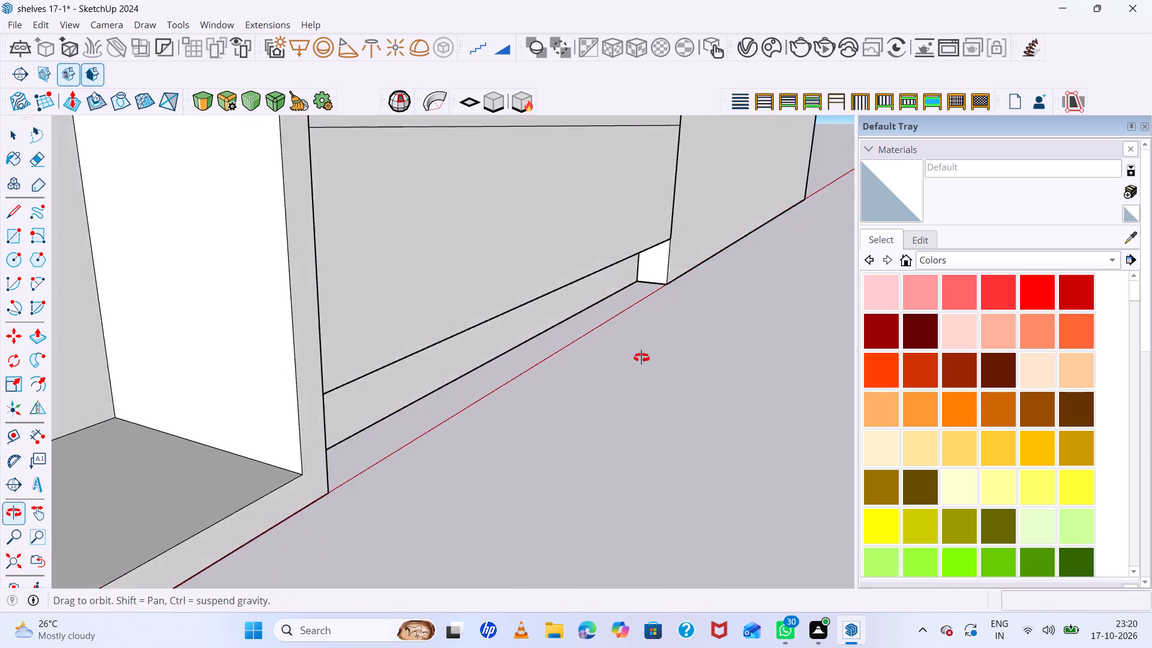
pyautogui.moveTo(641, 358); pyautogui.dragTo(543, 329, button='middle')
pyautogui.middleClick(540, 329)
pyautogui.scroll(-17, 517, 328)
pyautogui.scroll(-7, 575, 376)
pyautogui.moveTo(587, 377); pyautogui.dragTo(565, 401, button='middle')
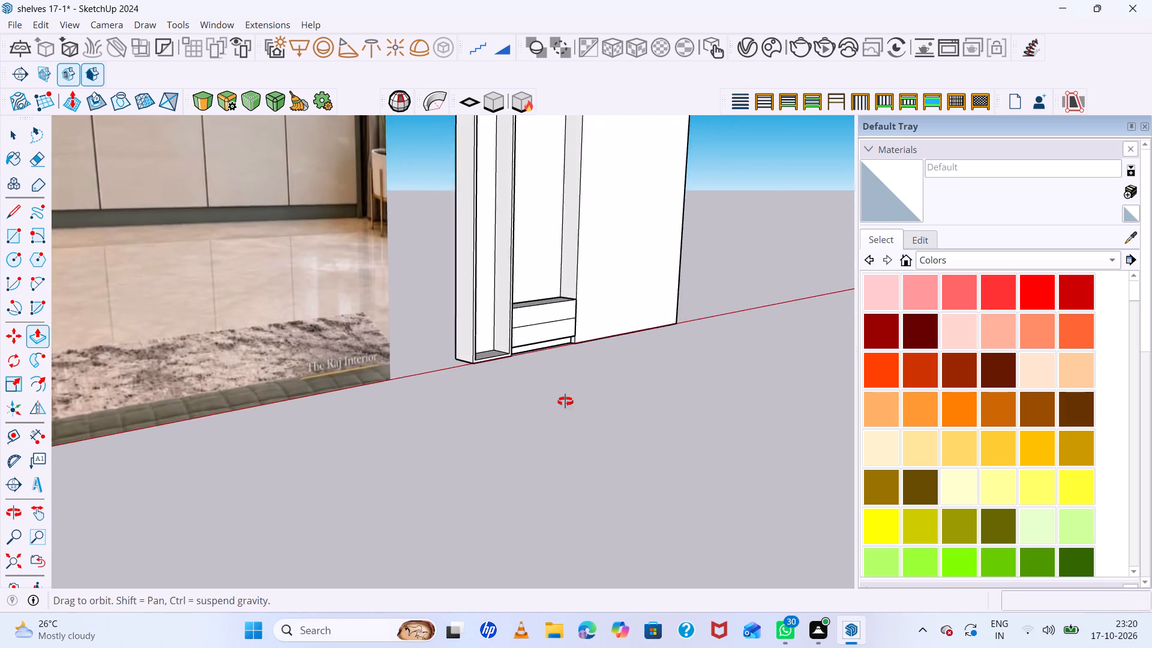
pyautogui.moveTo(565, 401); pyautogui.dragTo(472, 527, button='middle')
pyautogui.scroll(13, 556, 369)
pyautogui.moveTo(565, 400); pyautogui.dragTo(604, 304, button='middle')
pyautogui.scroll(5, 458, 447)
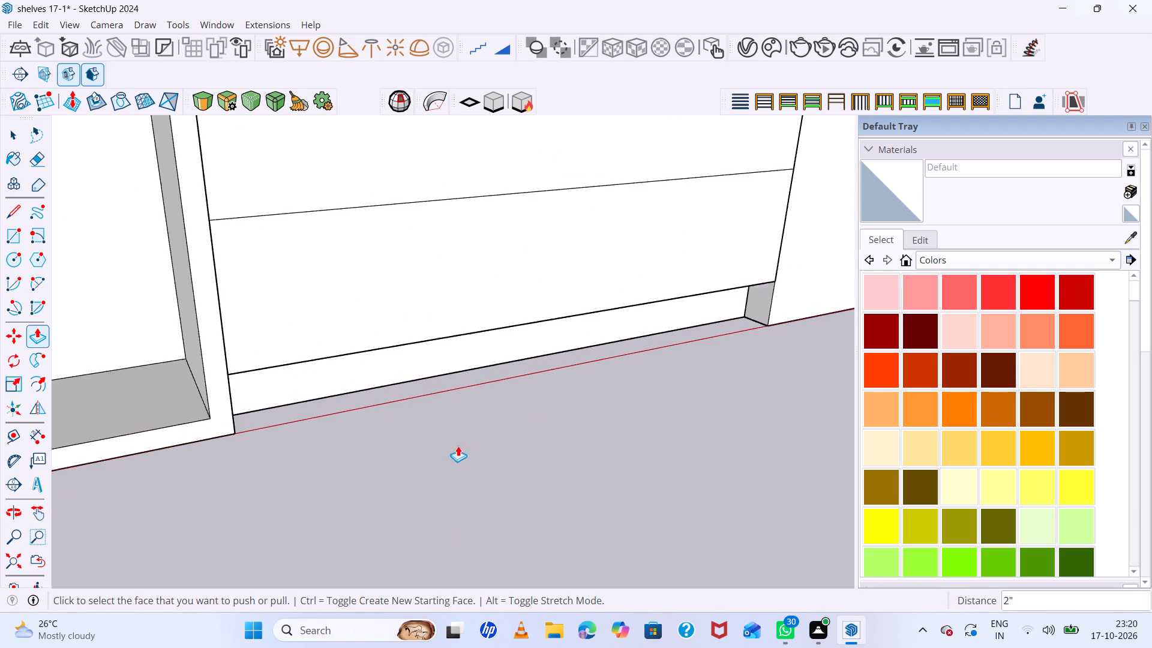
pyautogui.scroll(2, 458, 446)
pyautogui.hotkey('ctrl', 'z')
# Push the front face of the base strip below the drawers 2" inward as a recessed toe kick.
pyautogui.click(448, 367)
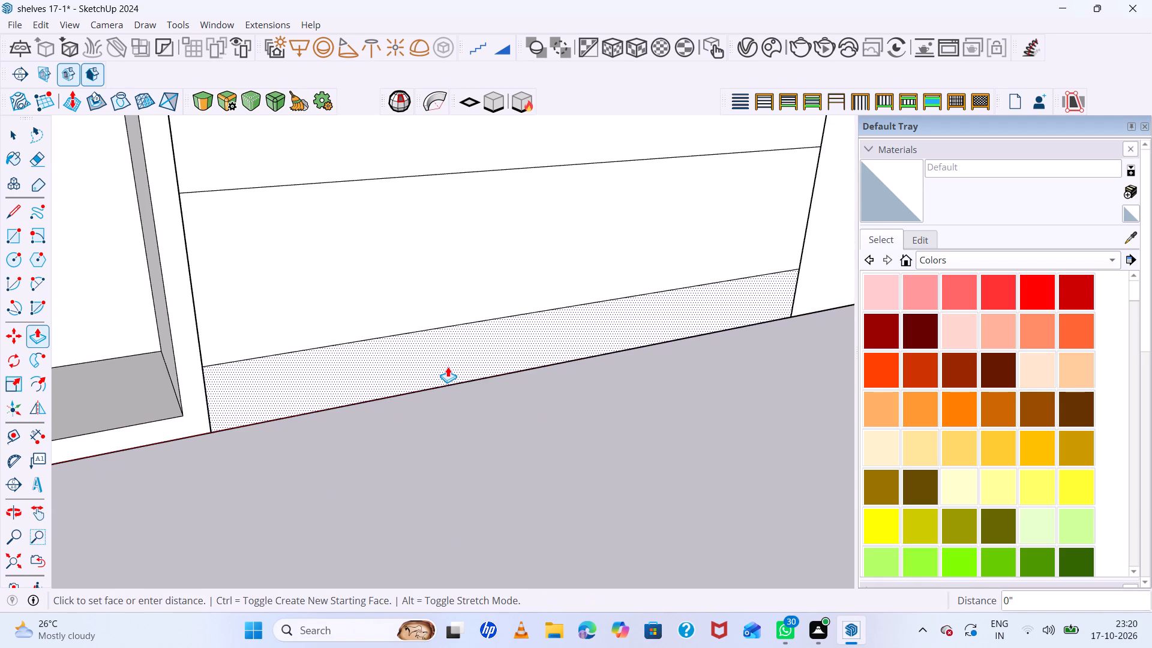
pyautogui.press('2')
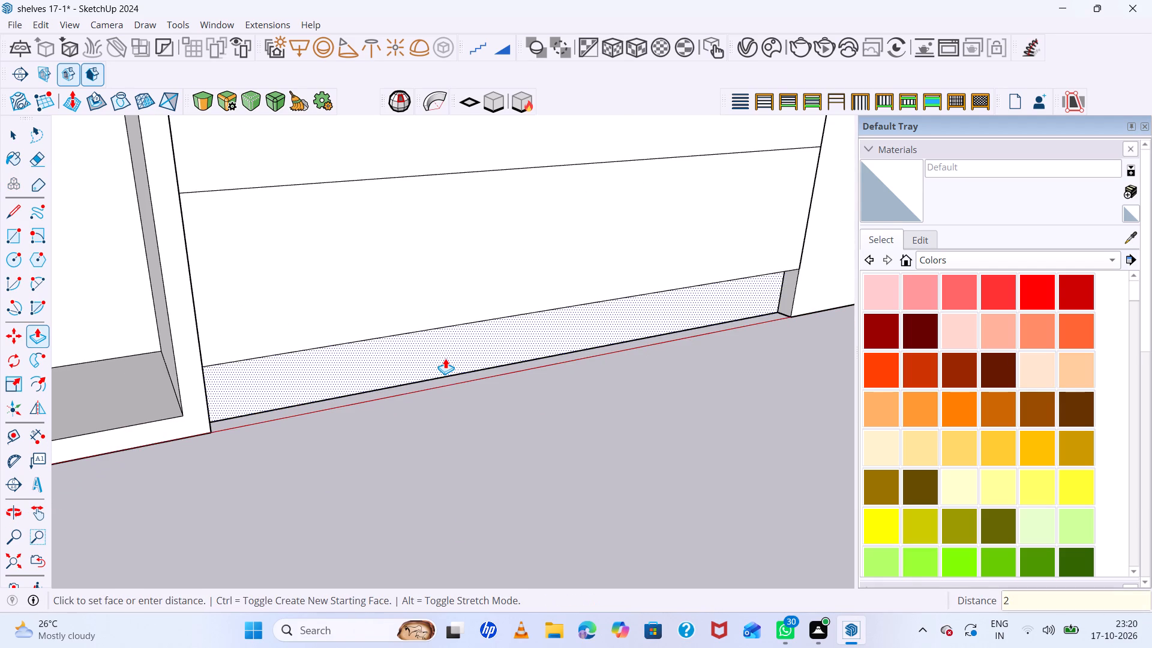
pyautogui.press('Return')
pyautogui.scroll(-20, 498, 483)
pyautogui.scroll(-2, 498, 483)
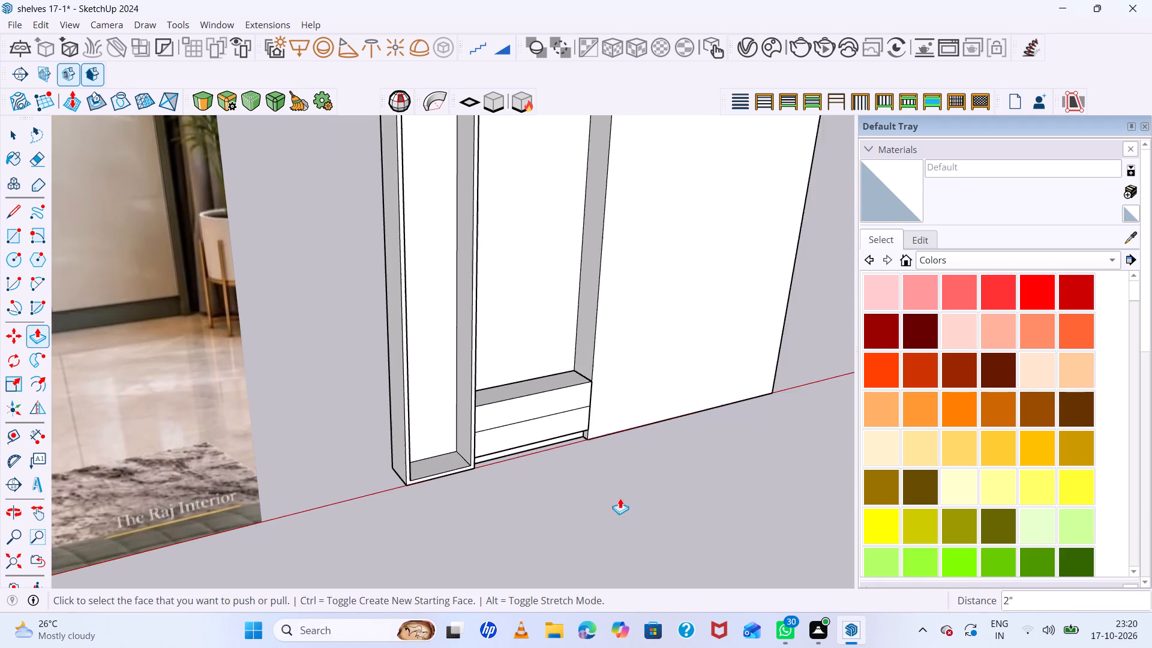
pyautogui.moveTo(671, 489); pyautogui.dragTo(569, 493, button='middle')
pyautogui.press('space')
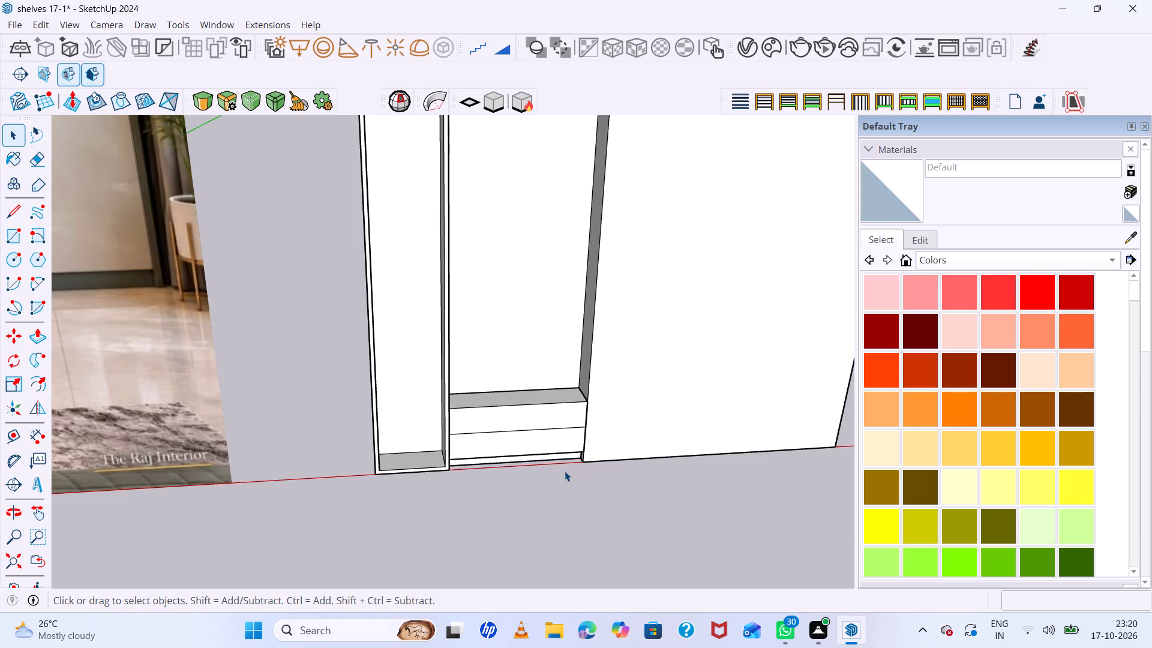
# Draw a vertical strip rectangle about 1" by 6' 4" along the niche back's left edge, from its top corner to the drawer top.
pyautogui.scroll(-16, 423, 549)
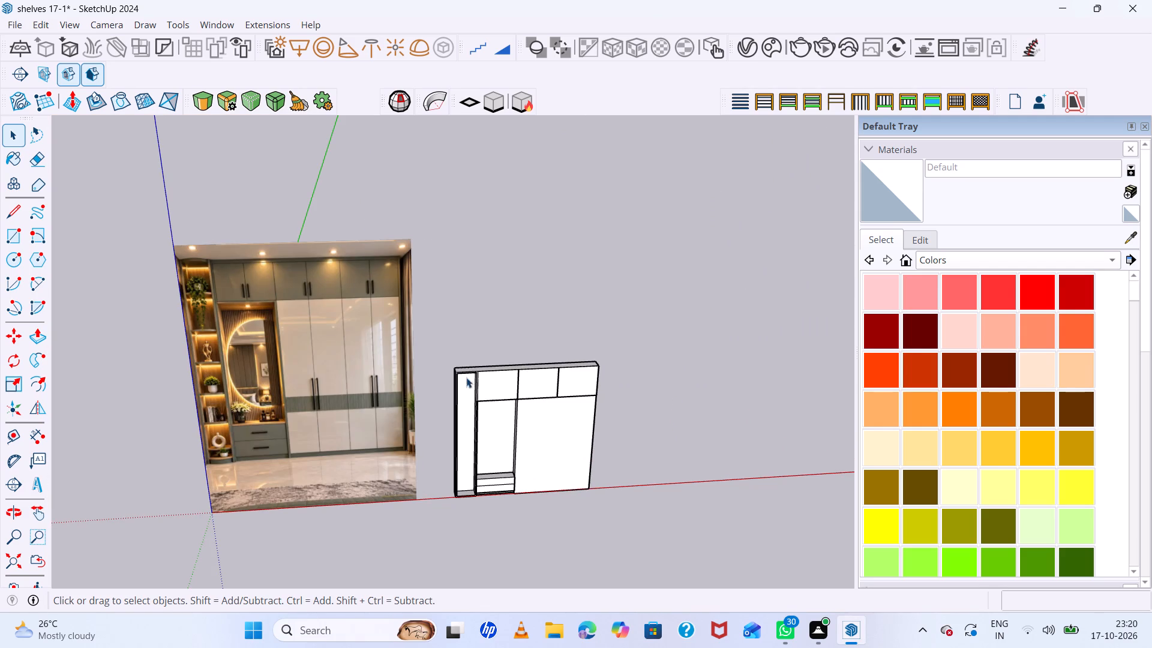
pyautogui.scroll(8, 488, 371)
pyautogui.moveTo(593, 452); pyautogui.dragTo(598, 304, button='middle')
pyautogui.scroll(8, 440, 454)
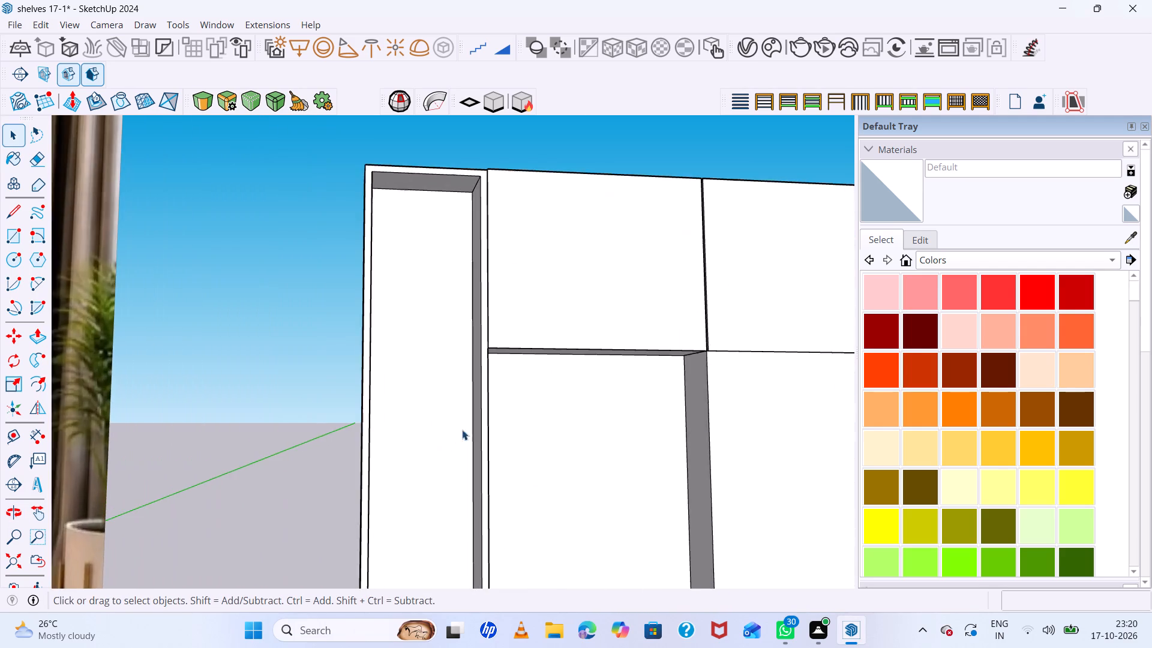
pyautogui.moveTo(646, 423); pyautogui.dragTo(562, 411, button='middle')
pyautogui.scroll(8, 505, 372)
pyautogui.scroll(13, 460, 346)
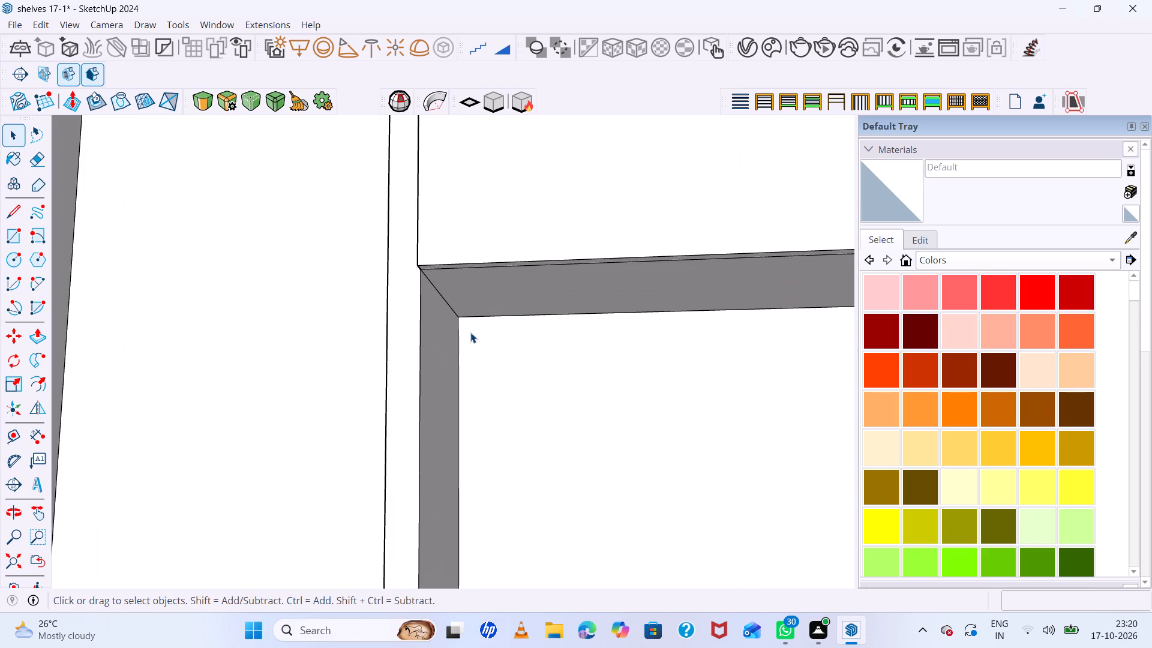
pyautogui.press('r')
pyautogui.click(461, 314)
pyautogui.scroll(-9, 602, 368)
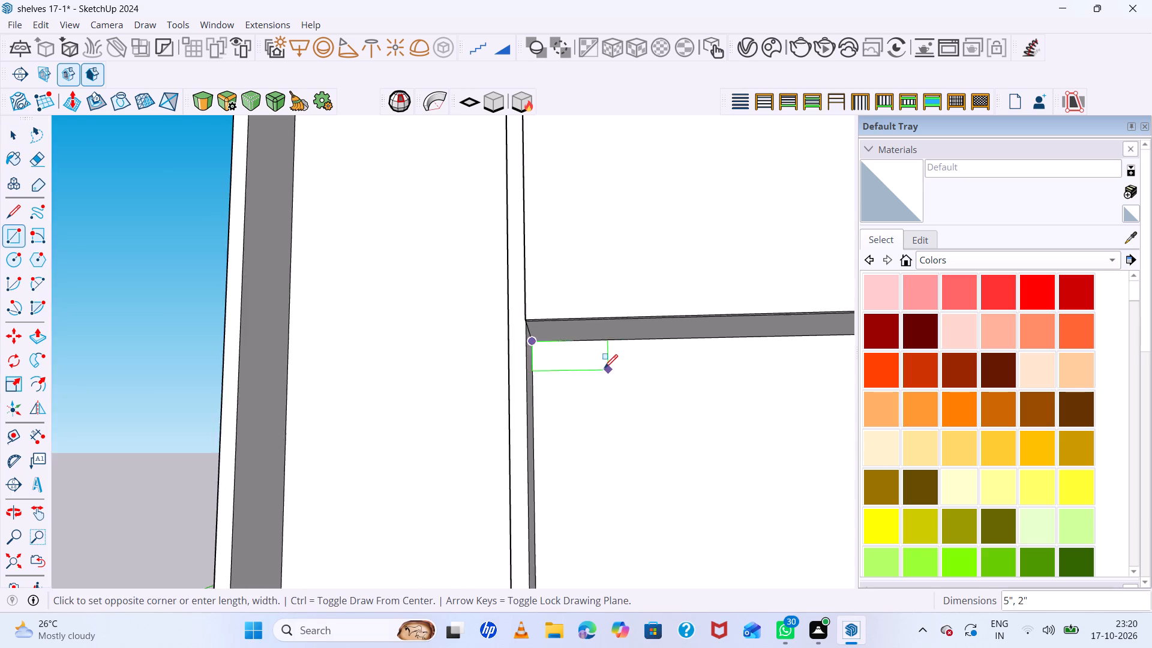
pyautogui.scroll(-14, 604, 368)
pyautogui.scroll(-7, 604, 368)
pyautogui.scroll(19, 607, 500)
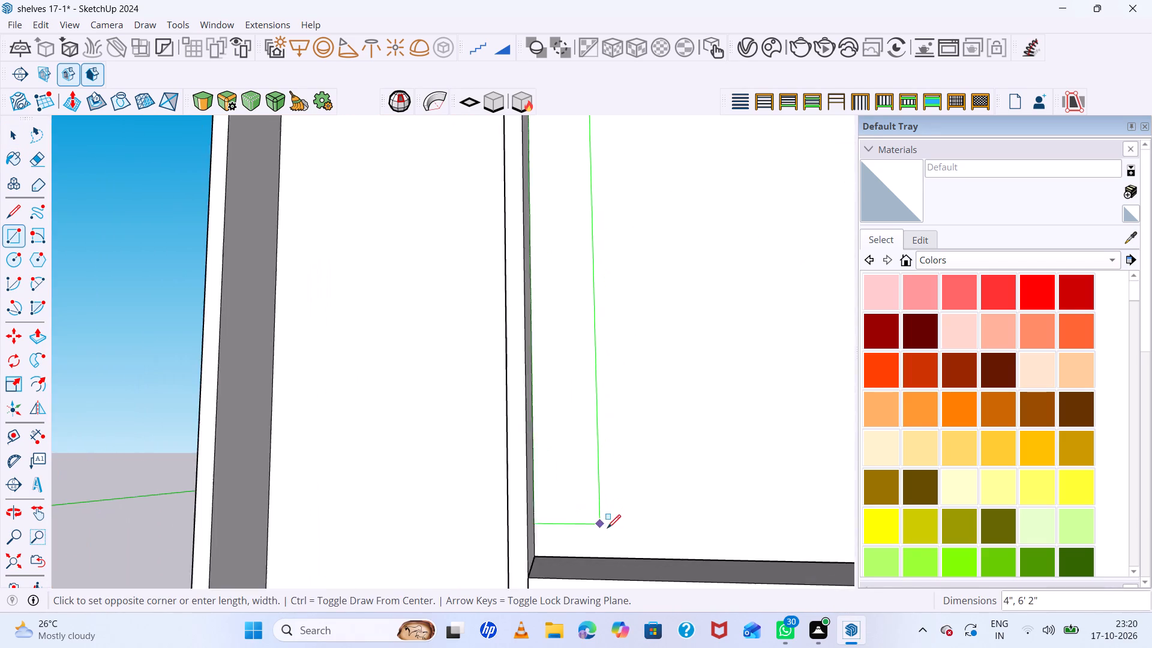
pyautogui.scroll(9, 607, 528)
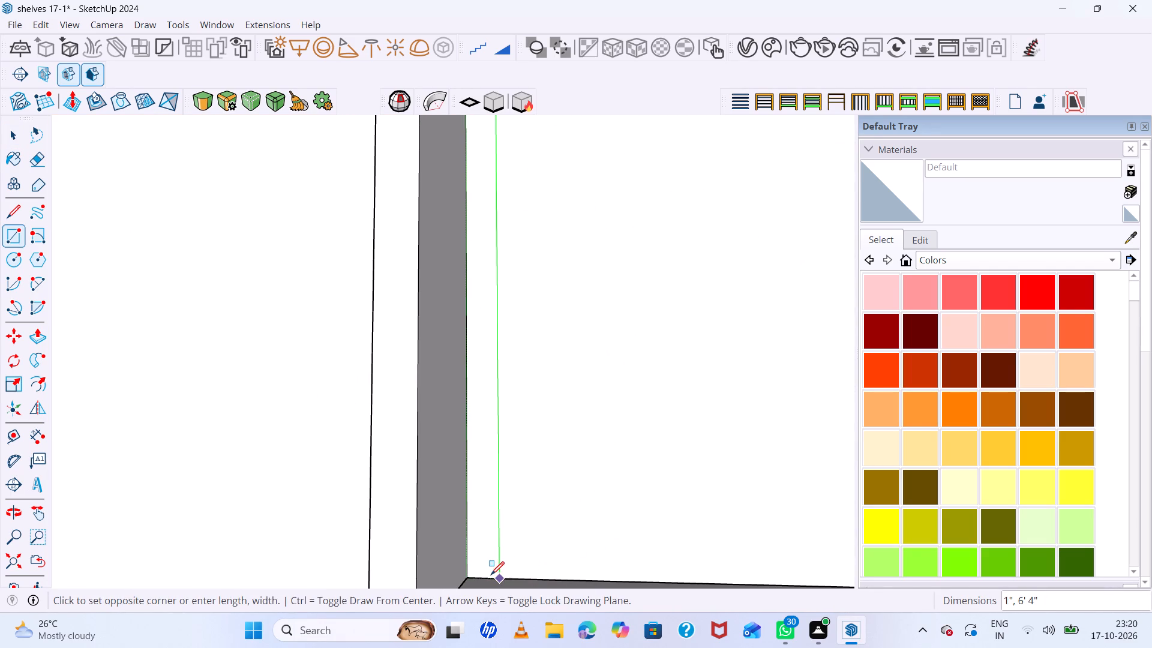
pyautogui.click(484, 578)
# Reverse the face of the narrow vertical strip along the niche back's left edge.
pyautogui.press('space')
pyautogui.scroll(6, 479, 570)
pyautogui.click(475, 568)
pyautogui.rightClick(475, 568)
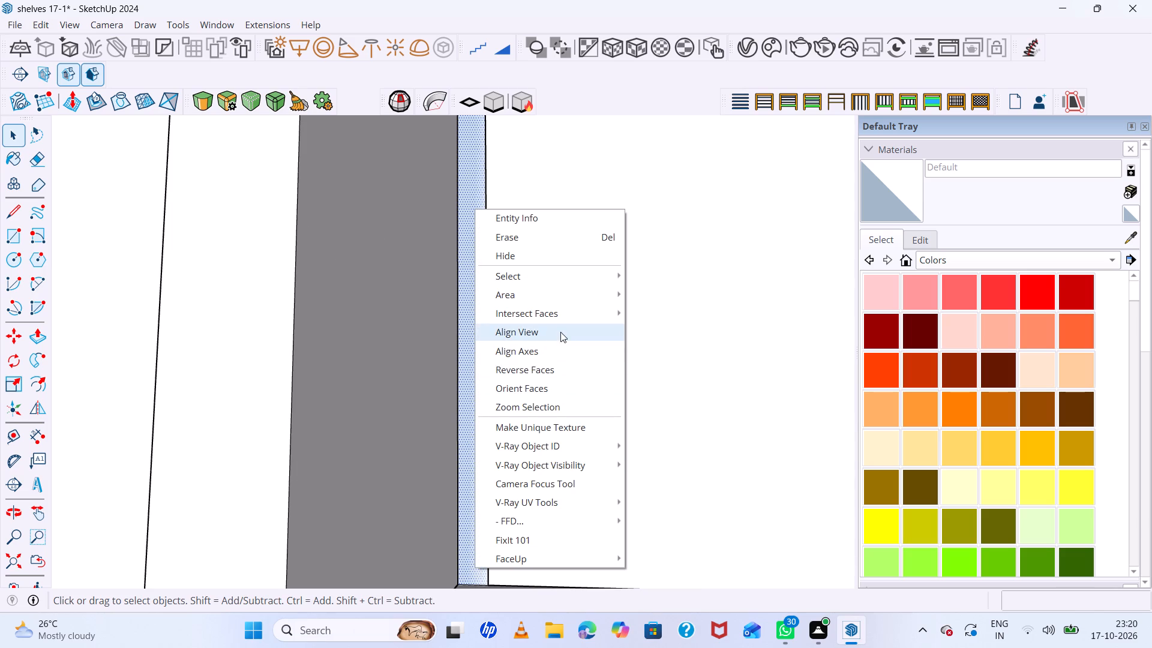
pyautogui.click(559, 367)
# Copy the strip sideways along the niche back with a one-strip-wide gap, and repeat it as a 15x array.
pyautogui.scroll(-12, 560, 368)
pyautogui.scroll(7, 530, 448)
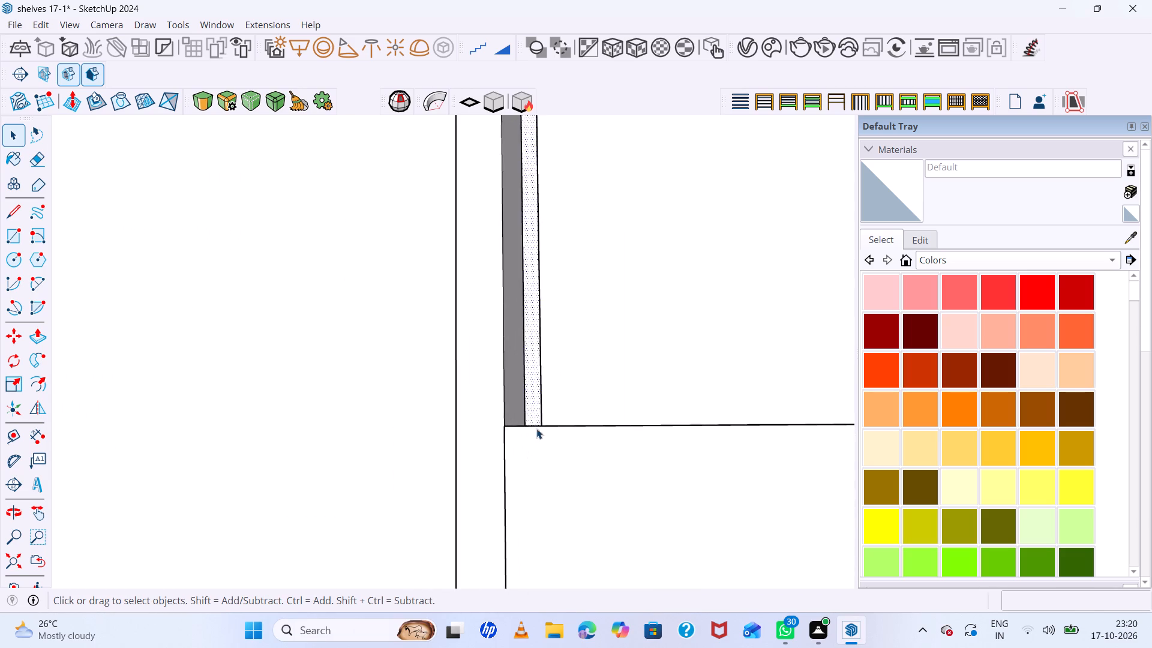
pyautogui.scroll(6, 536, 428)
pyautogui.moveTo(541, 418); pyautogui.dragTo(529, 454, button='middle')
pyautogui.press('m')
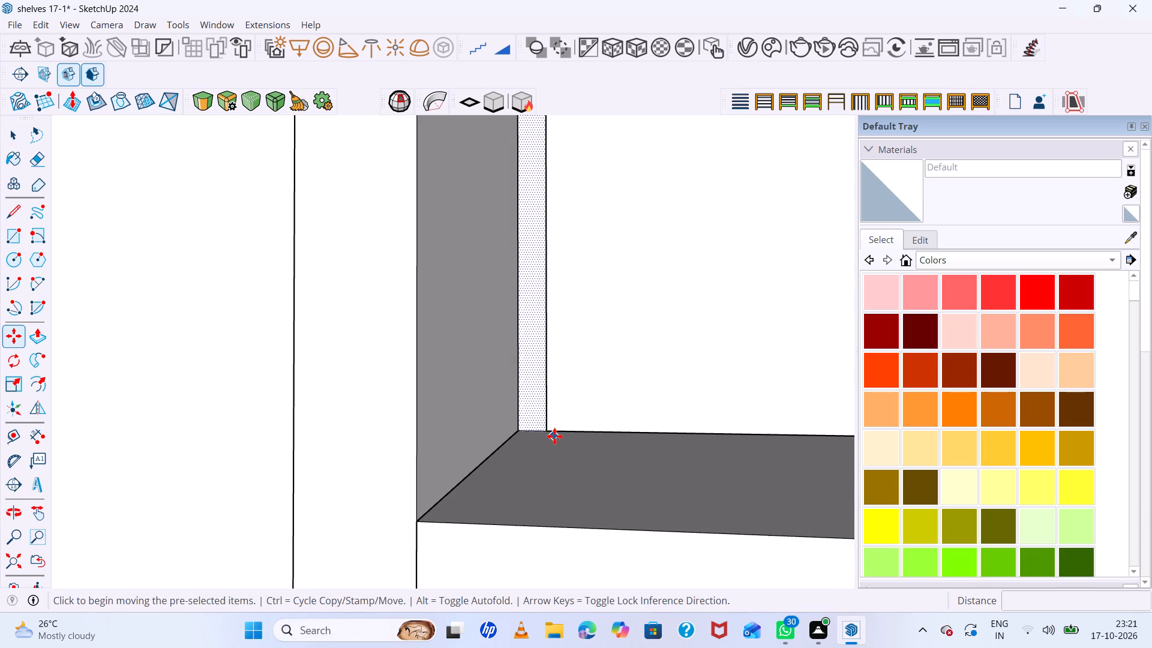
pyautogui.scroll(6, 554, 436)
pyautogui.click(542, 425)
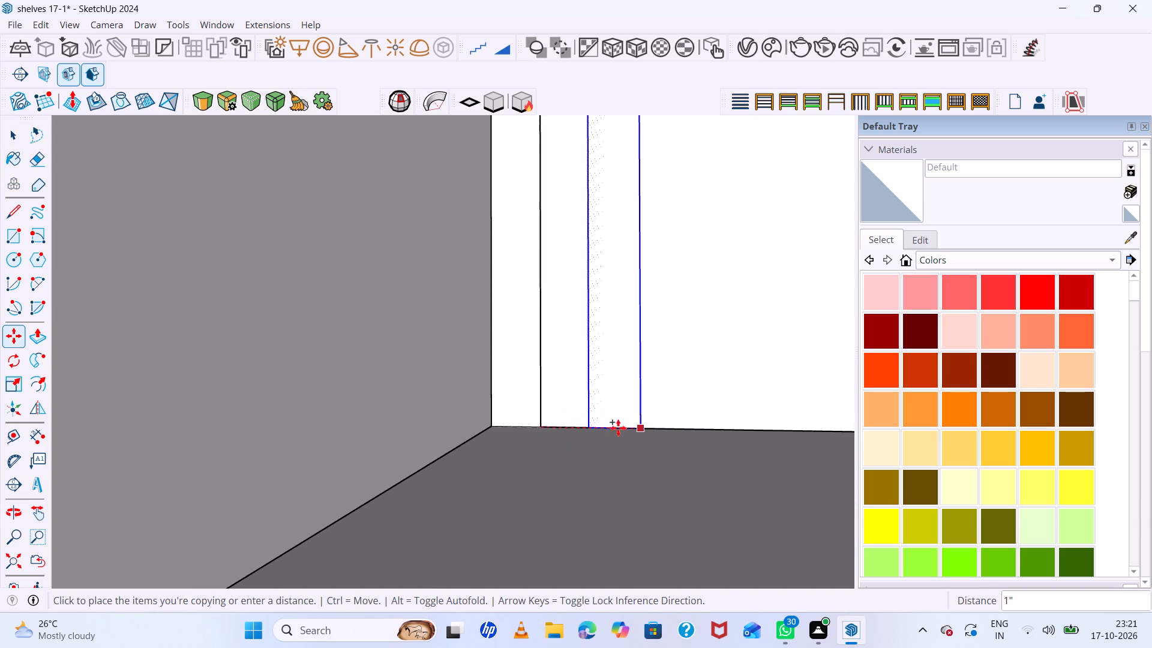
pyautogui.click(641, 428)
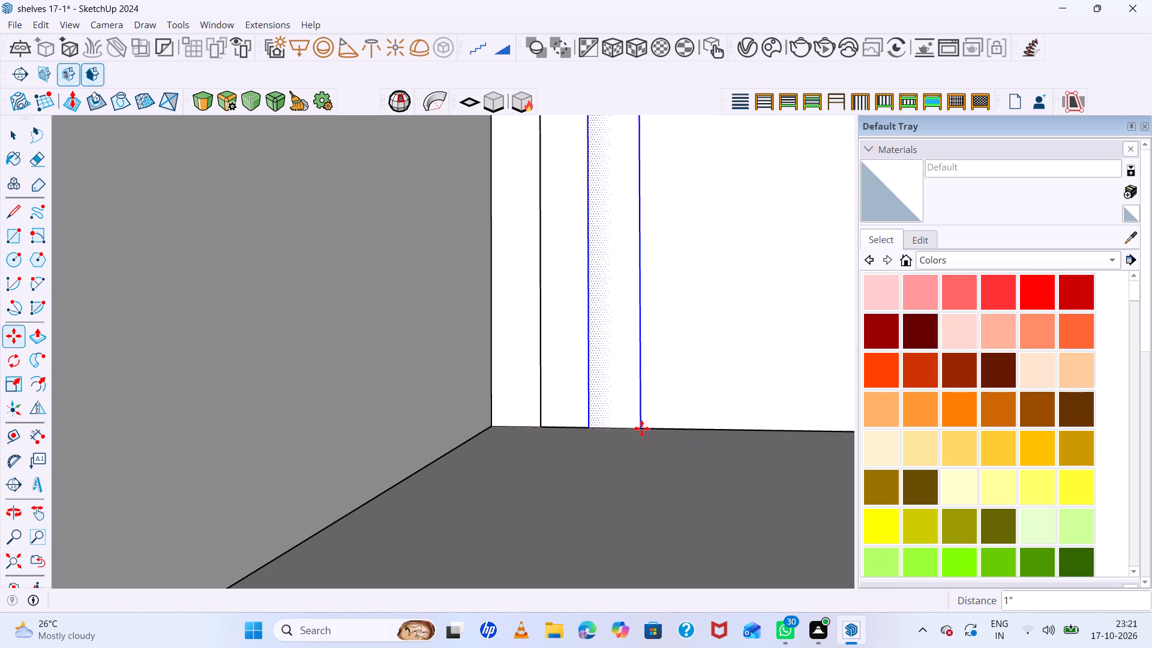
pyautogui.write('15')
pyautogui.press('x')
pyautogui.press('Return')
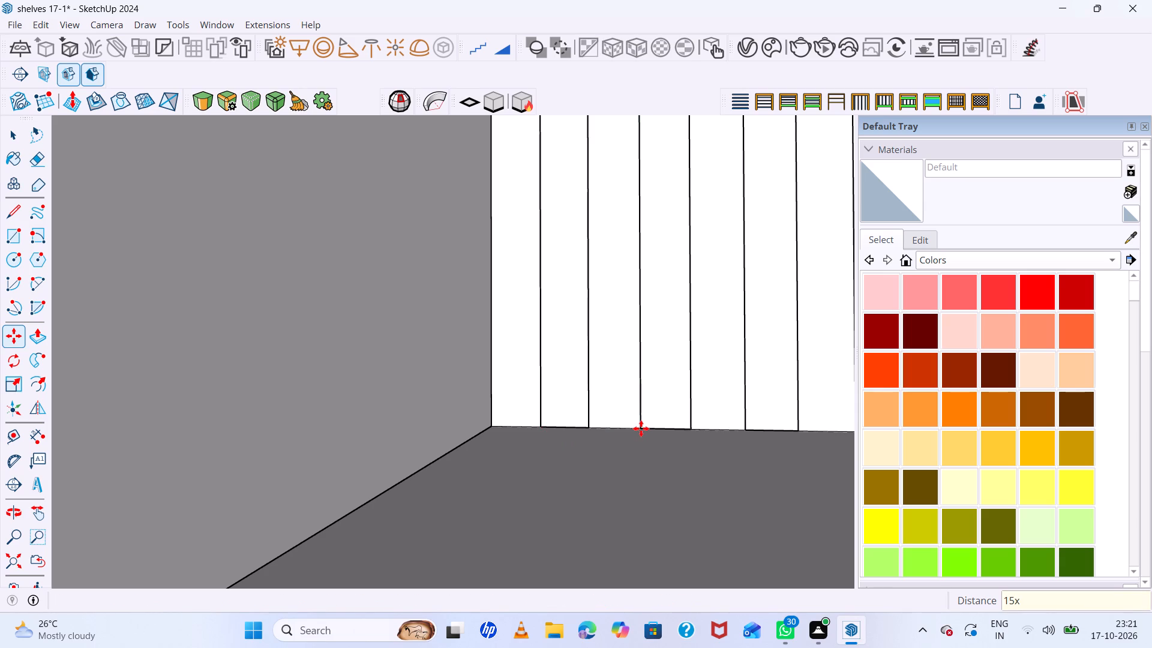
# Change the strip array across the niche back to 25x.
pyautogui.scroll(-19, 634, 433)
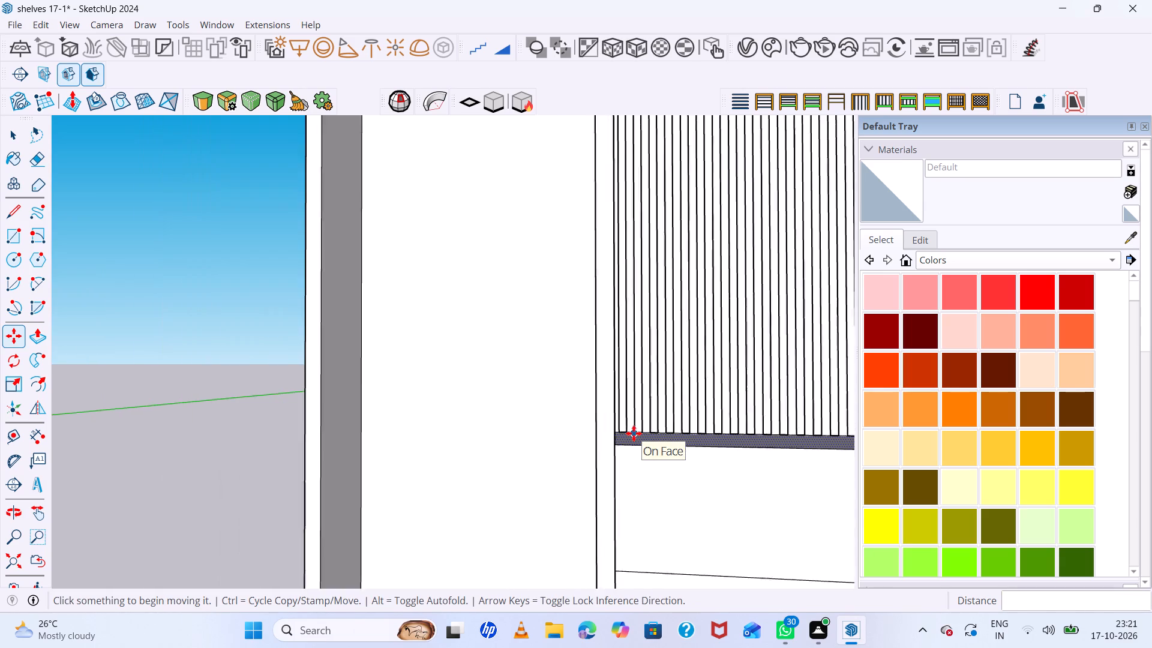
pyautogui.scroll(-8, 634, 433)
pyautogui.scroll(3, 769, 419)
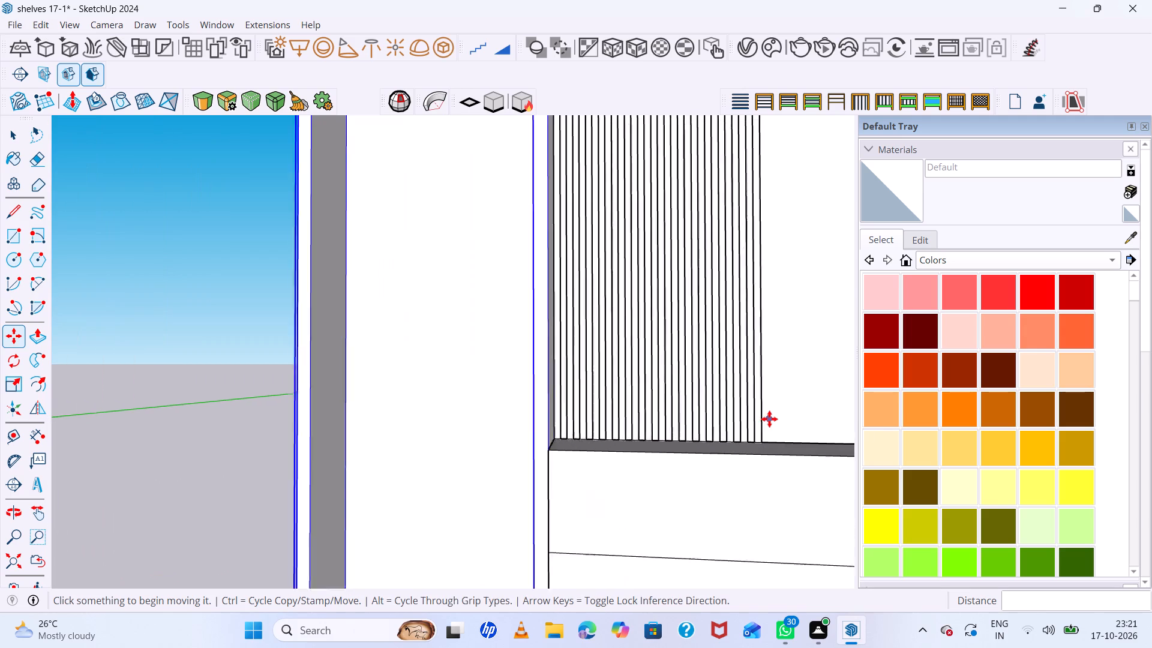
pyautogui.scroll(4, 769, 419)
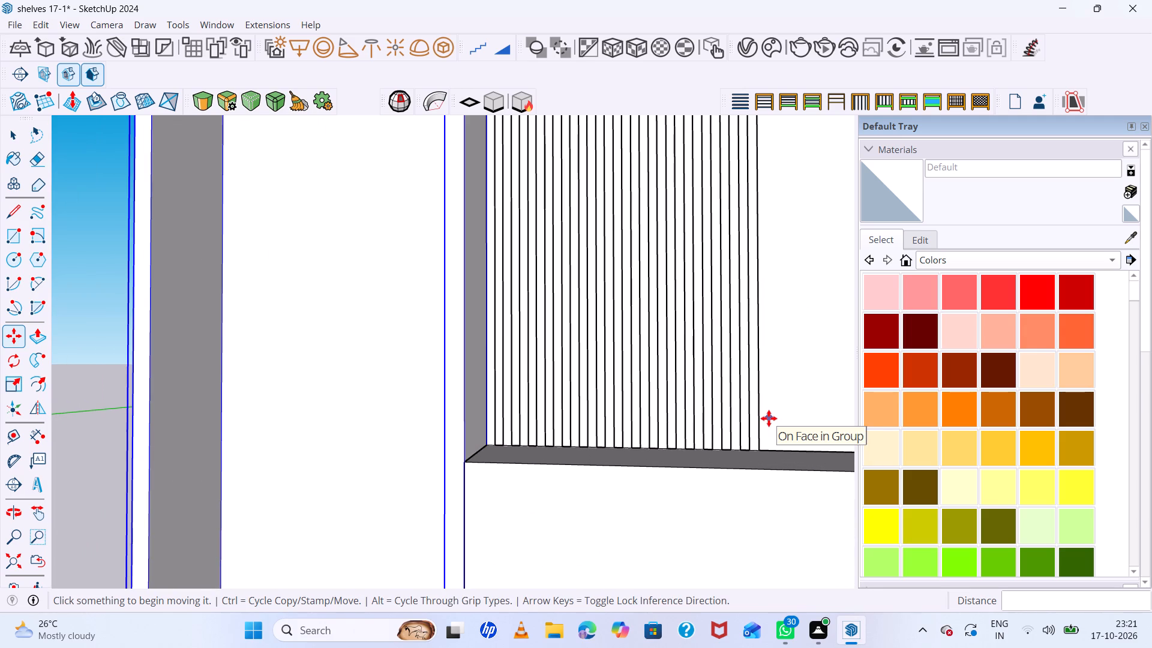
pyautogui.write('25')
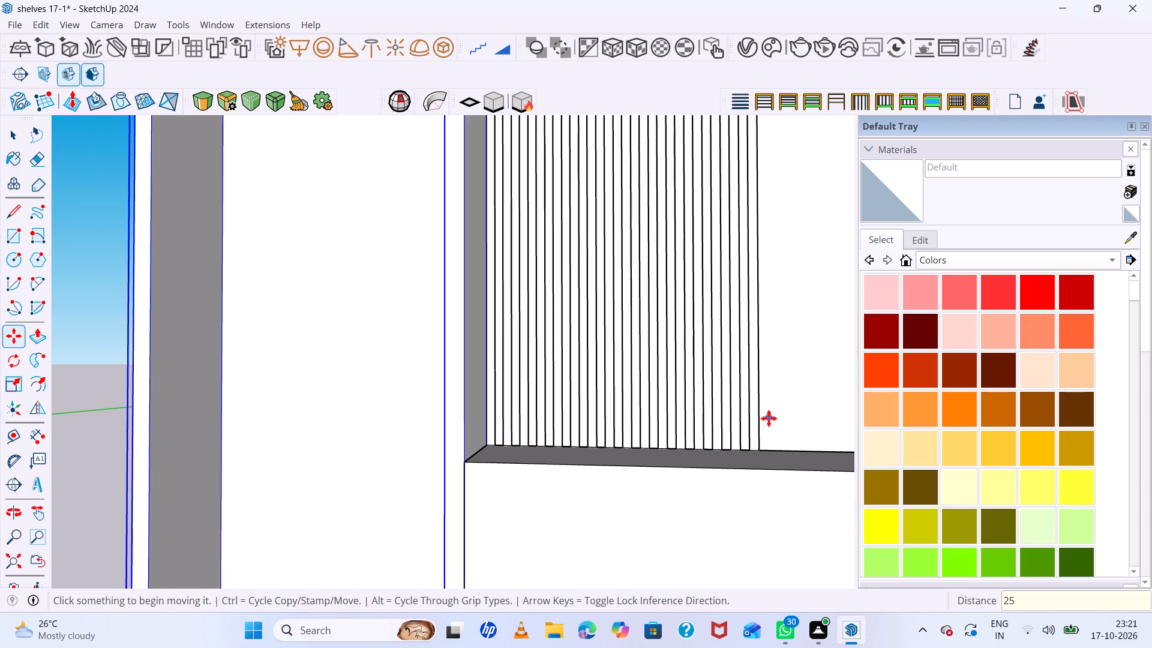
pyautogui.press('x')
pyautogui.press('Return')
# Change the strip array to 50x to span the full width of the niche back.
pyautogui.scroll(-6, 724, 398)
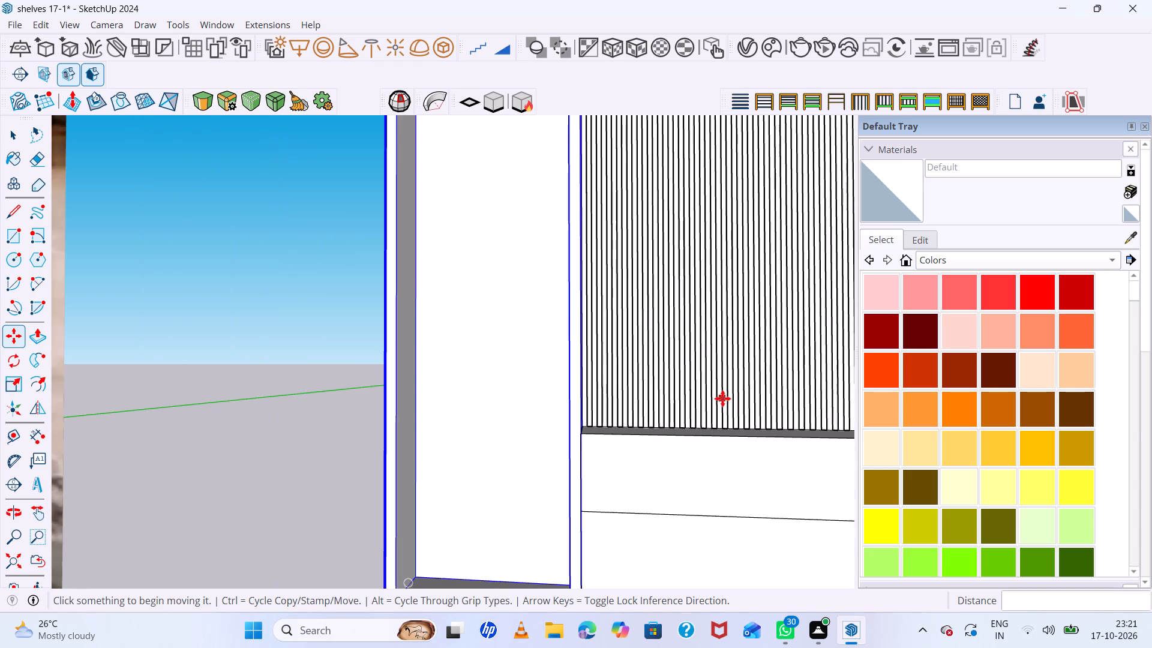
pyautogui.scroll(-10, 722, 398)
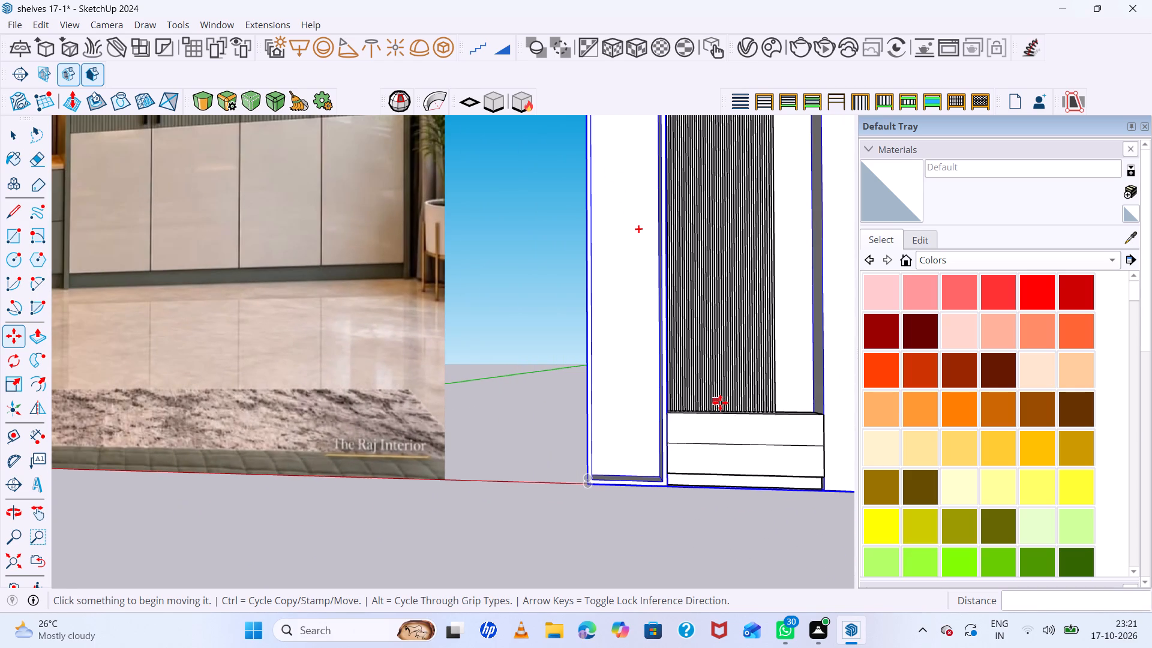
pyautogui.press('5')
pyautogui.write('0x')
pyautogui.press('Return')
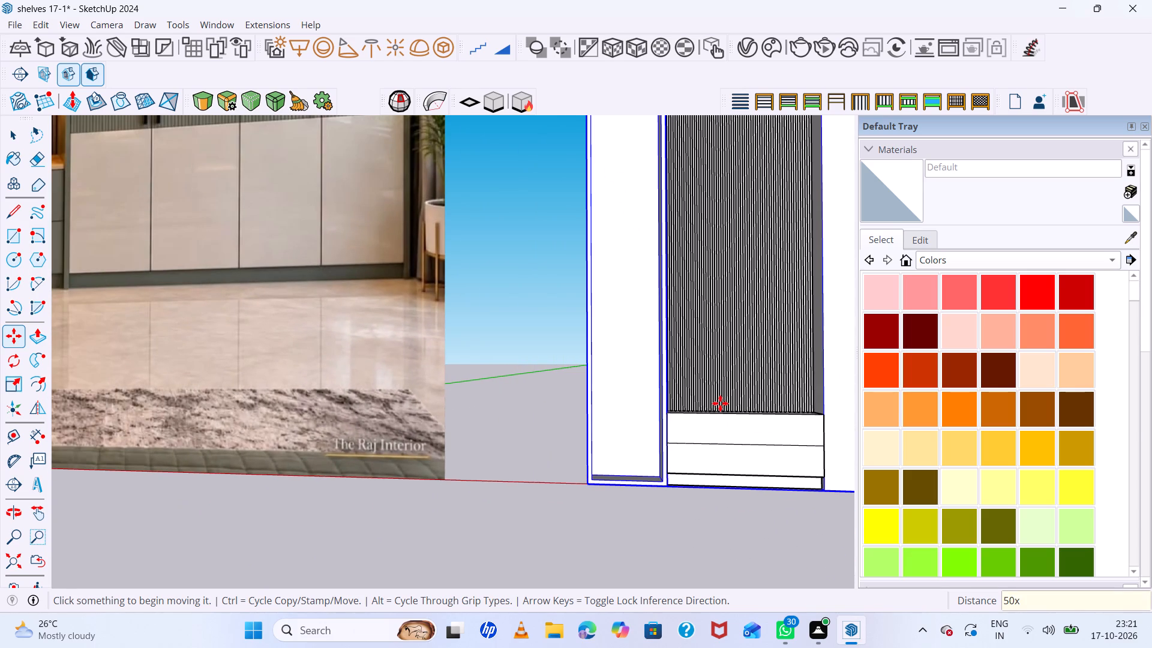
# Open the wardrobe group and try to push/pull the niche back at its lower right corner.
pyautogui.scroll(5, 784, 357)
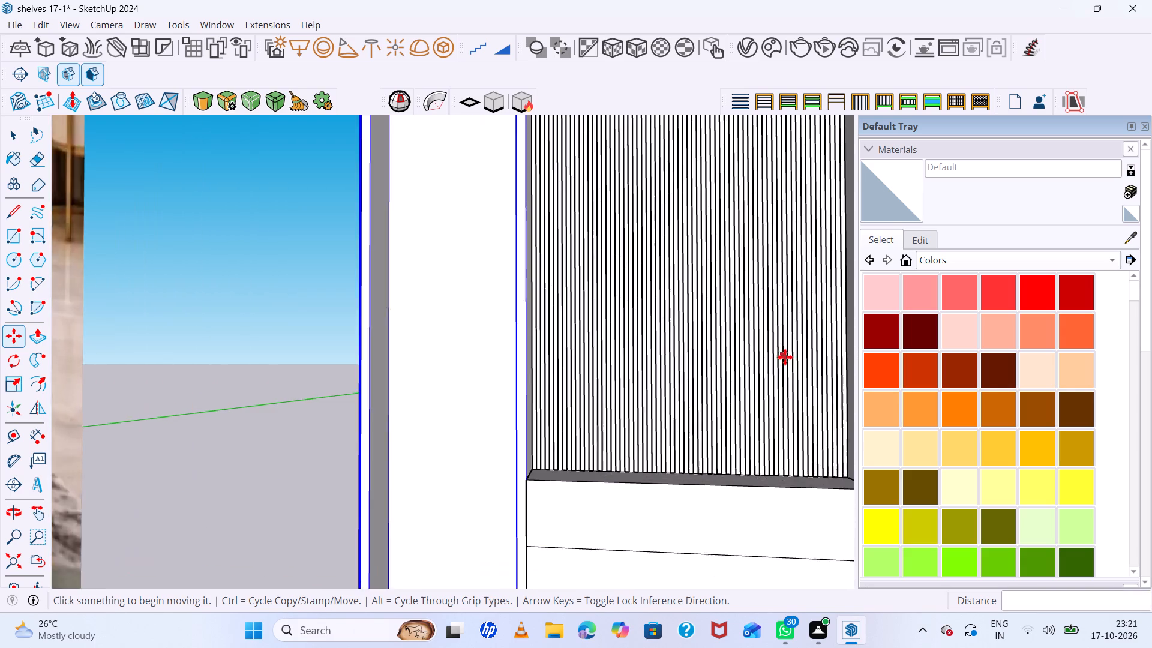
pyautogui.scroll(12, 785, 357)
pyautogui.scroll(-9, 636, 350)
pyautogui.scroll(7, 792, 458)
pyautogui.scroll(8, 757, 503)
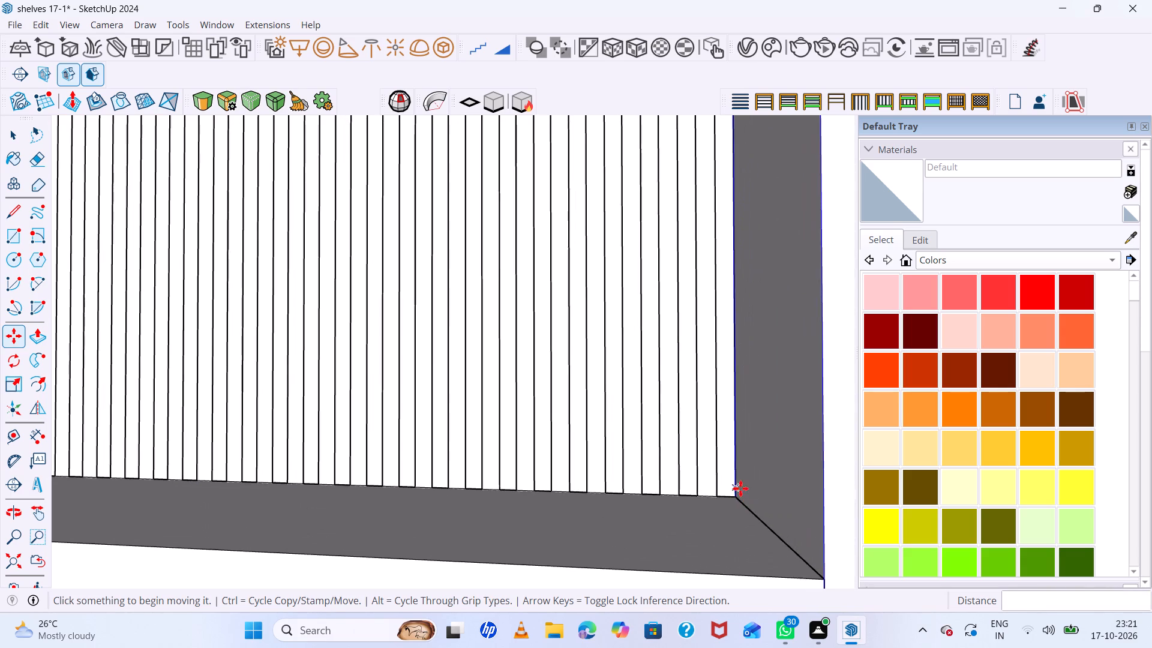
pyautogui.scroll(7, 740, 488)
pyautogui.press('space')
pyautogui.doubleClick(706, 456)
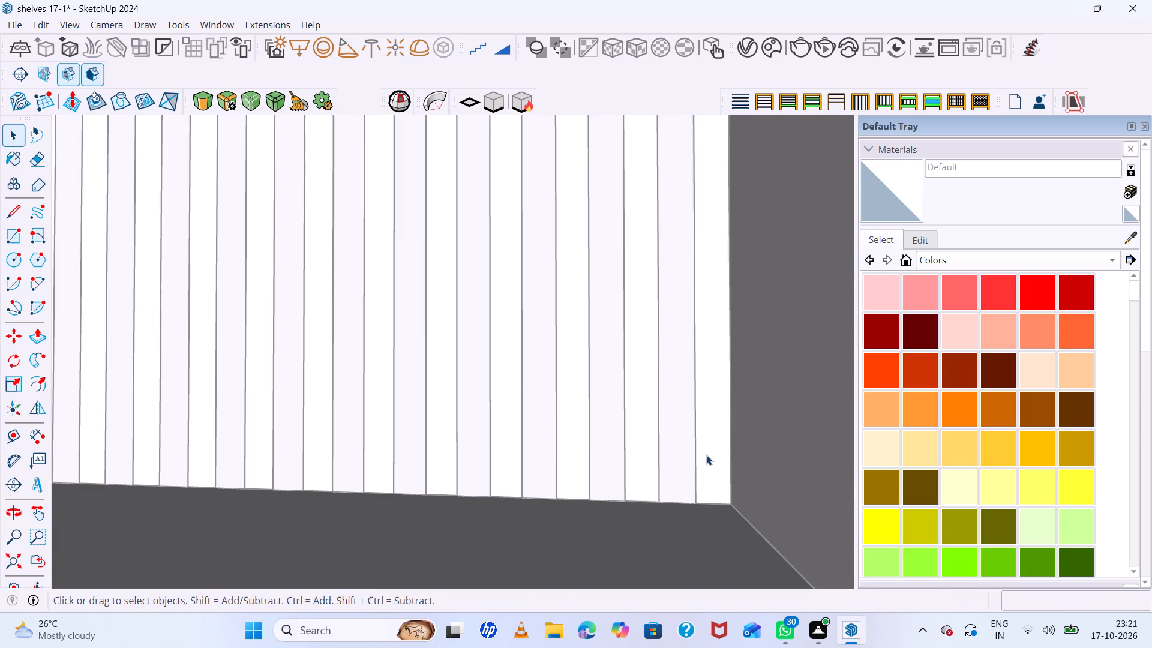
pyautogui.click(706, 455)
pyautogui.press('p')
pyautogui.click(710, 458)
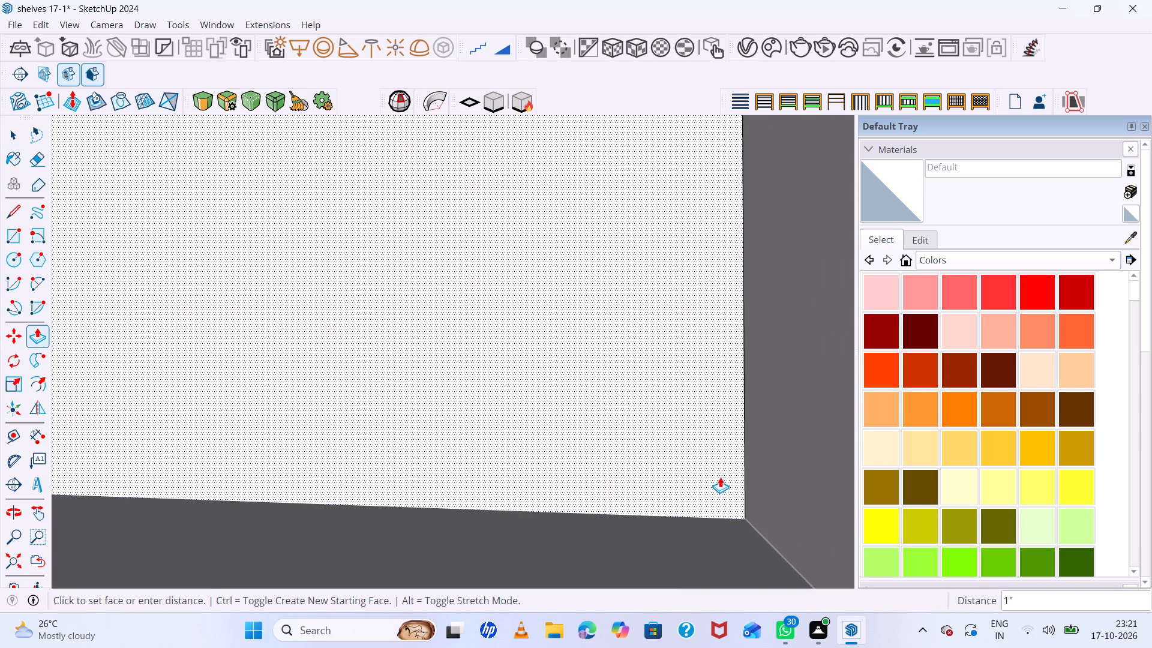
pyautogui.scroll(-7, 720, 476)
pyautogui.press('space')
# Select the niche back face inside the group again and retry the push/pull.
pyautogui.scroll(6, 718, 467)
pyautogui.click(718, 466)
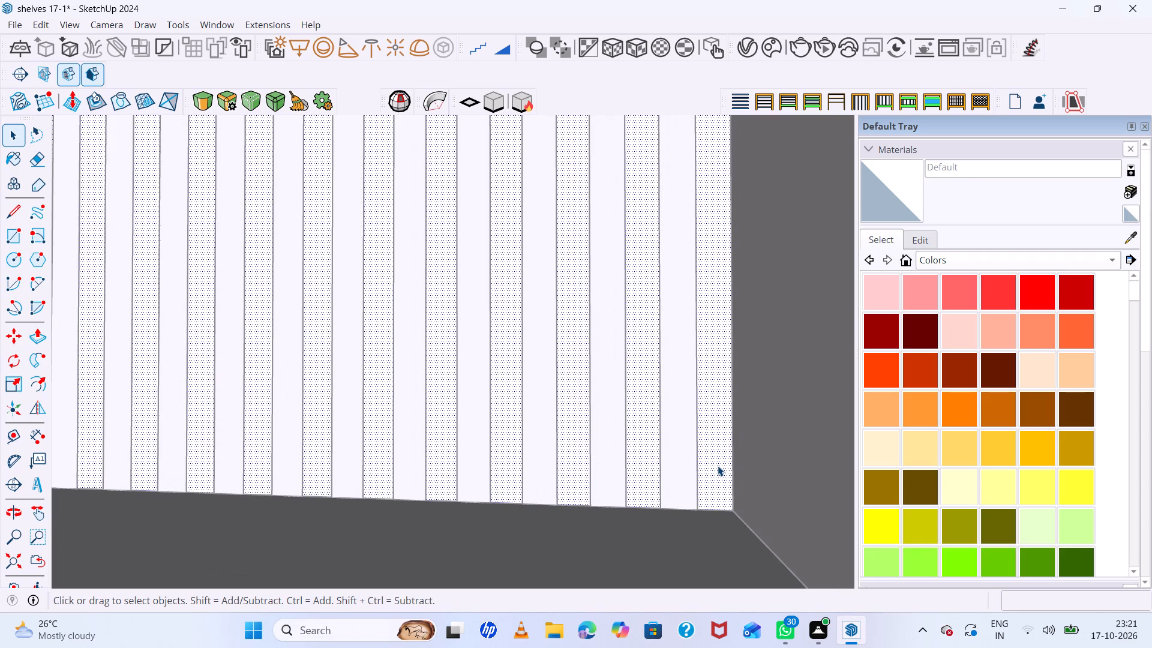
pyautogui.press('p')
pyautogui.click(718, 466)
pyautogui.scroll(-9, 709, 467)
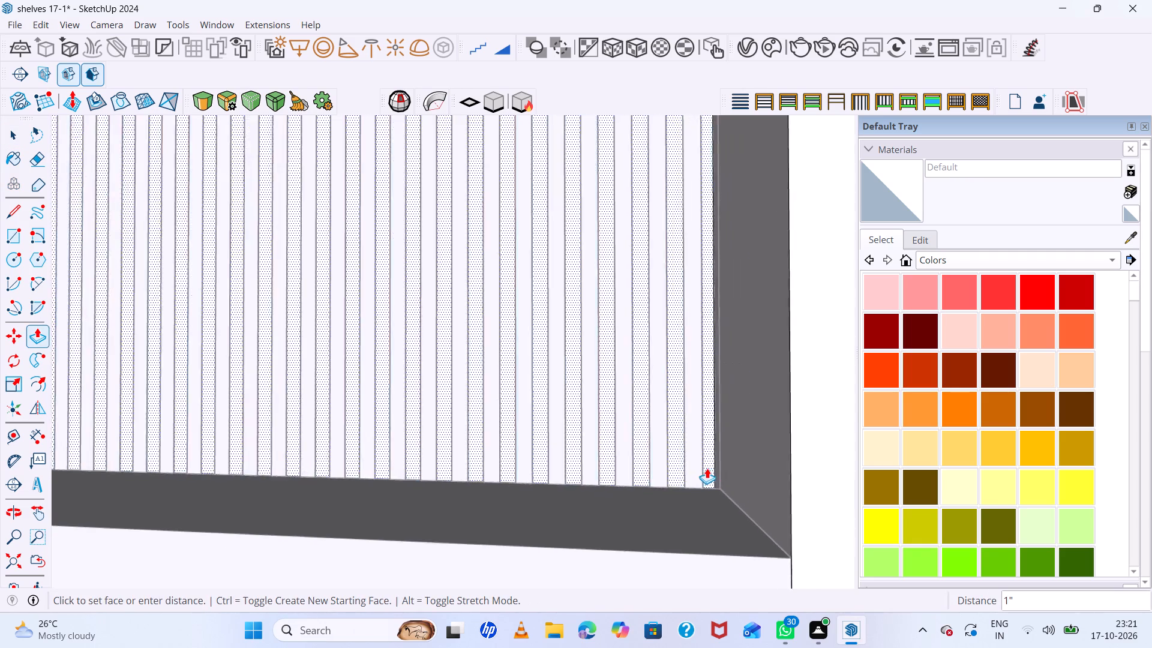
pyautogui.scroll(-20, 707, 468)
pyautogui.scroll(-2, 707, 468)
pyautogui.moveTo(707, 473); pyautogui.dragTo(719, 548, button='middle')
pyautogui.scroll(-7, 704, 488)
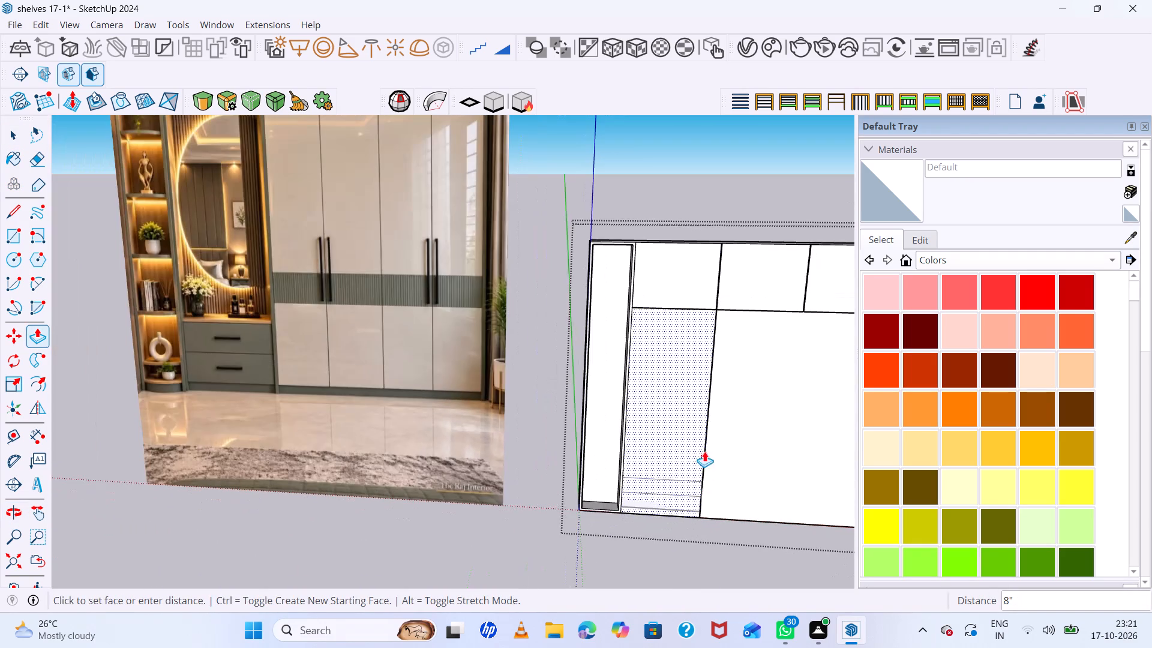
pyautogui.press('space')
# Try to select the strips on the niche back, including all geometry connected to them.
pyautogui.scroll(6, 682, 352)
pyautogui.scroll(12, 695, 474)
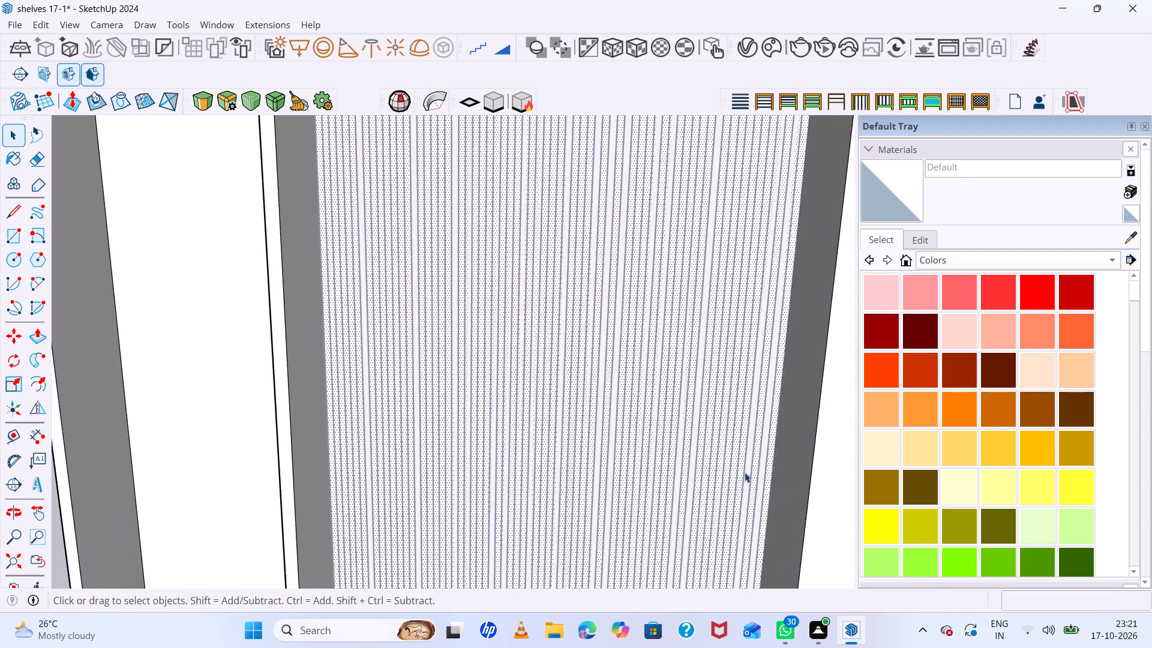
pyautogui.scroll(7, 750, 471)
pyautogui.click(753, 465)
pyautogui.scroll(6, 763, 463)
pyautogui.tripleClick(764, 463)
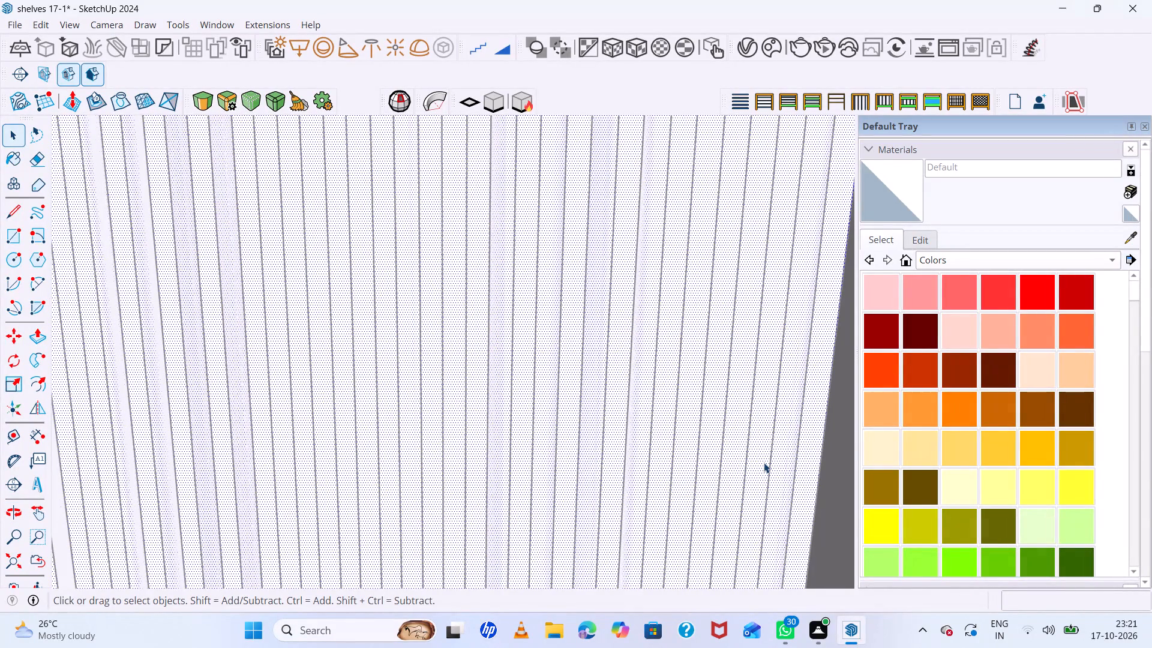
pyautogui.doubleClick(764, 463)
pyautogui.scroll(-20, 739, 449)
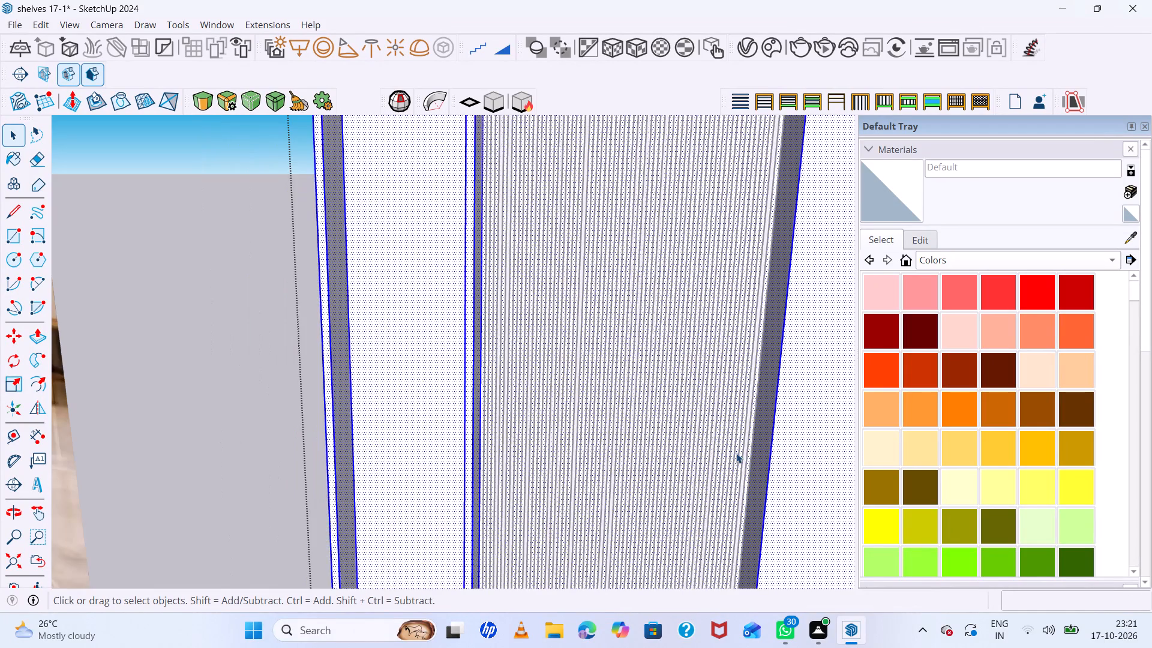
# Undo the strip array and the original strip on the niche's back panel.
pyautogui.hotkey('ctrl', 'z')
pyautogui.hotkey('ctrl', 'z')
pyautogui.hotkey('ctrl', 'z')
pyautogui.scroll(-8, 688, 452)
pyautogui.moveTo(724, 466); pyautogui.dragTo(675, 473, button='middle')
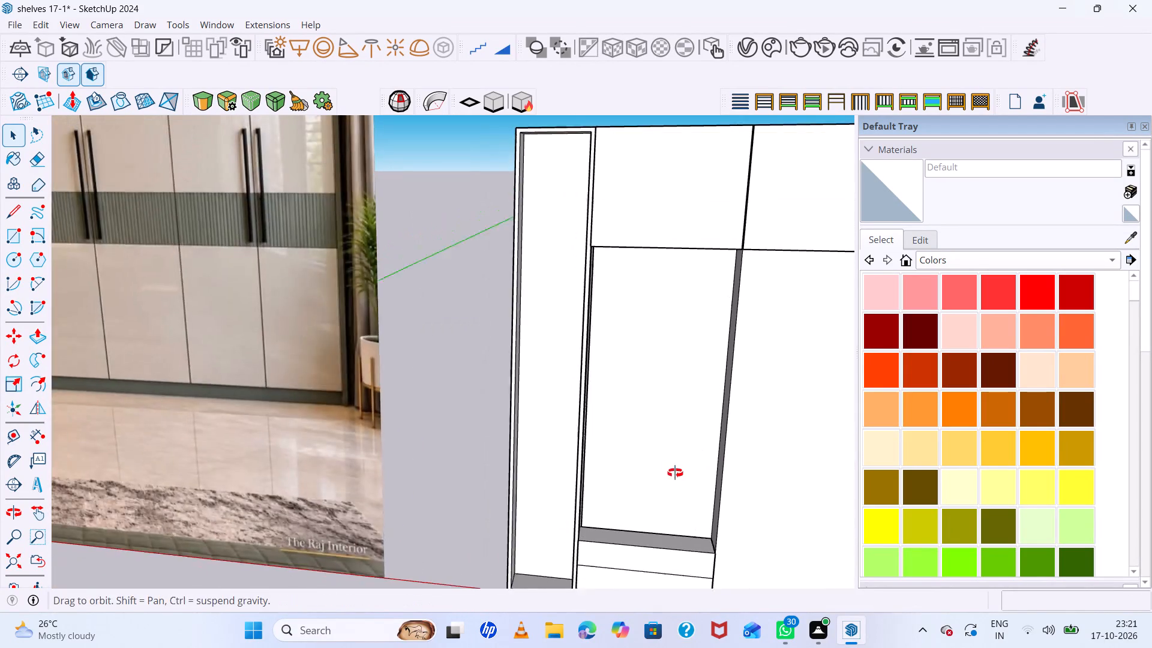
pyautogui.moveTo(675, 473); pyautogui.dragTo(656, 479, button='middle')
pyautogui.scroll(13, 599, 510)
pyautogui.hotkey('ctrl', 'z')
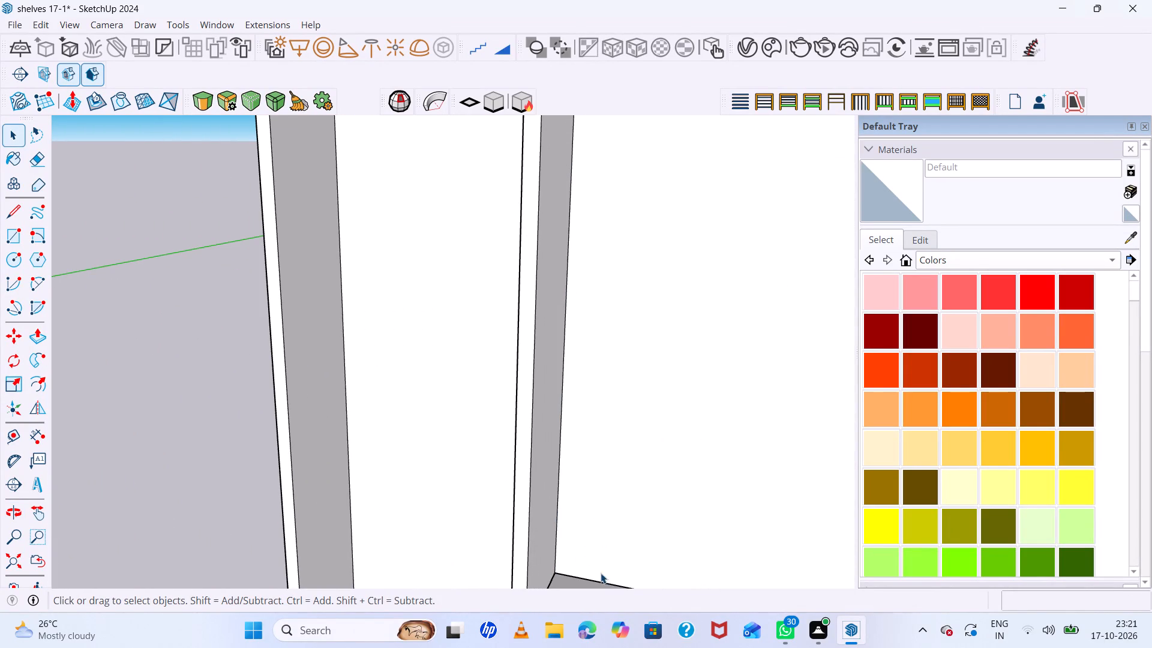
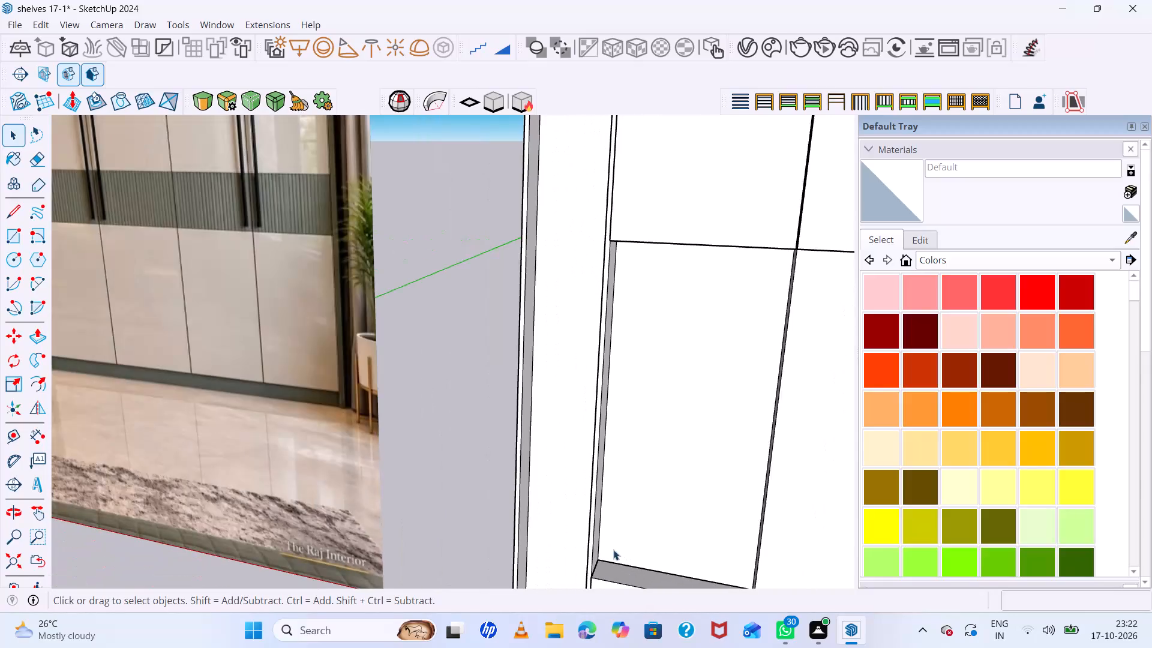
# Draw a narrow vertical rectangle, about 1" by 6' 4", along the left edge of the niche's back panel.
pyautogui.moveTo(590, 515); pyautogui.dragTo(659, 620, button='middle')
pyautogui.scroll(-1, 667, 612)
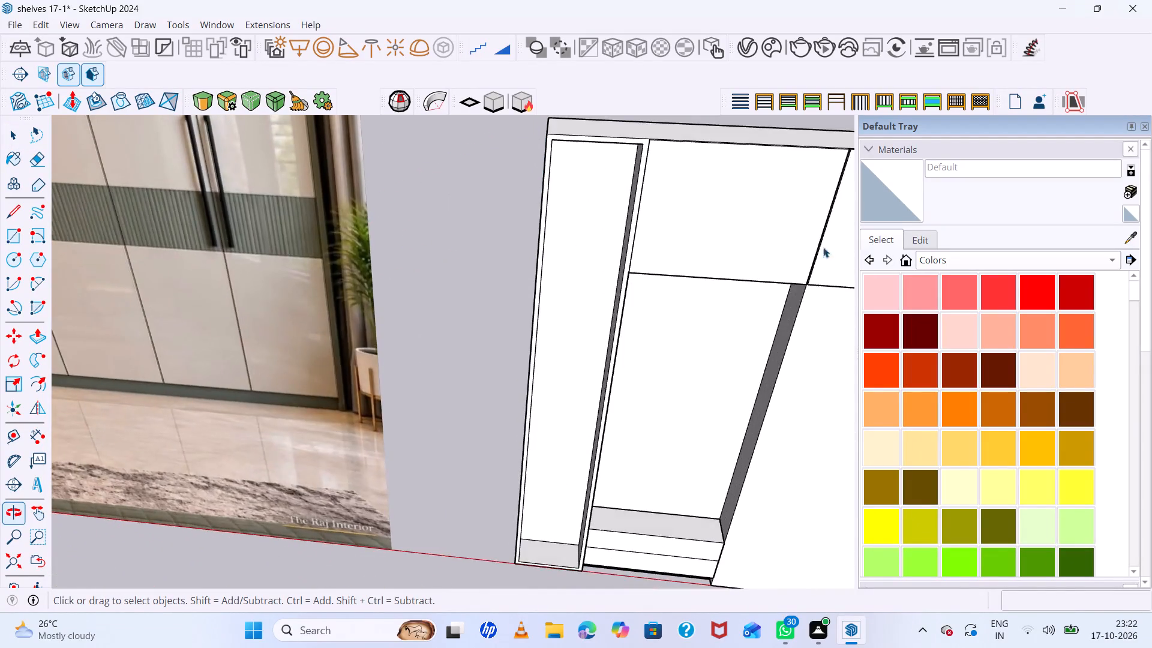
pyautogui.scroll(8, 814, 175)
pyautogui.scroll(-13, 644, 214)
pyautogui.moveTo(787, 319); pyautogui.dragTo(809, 178, button='middle')
pyautogui.scroll(9, 670, 275)
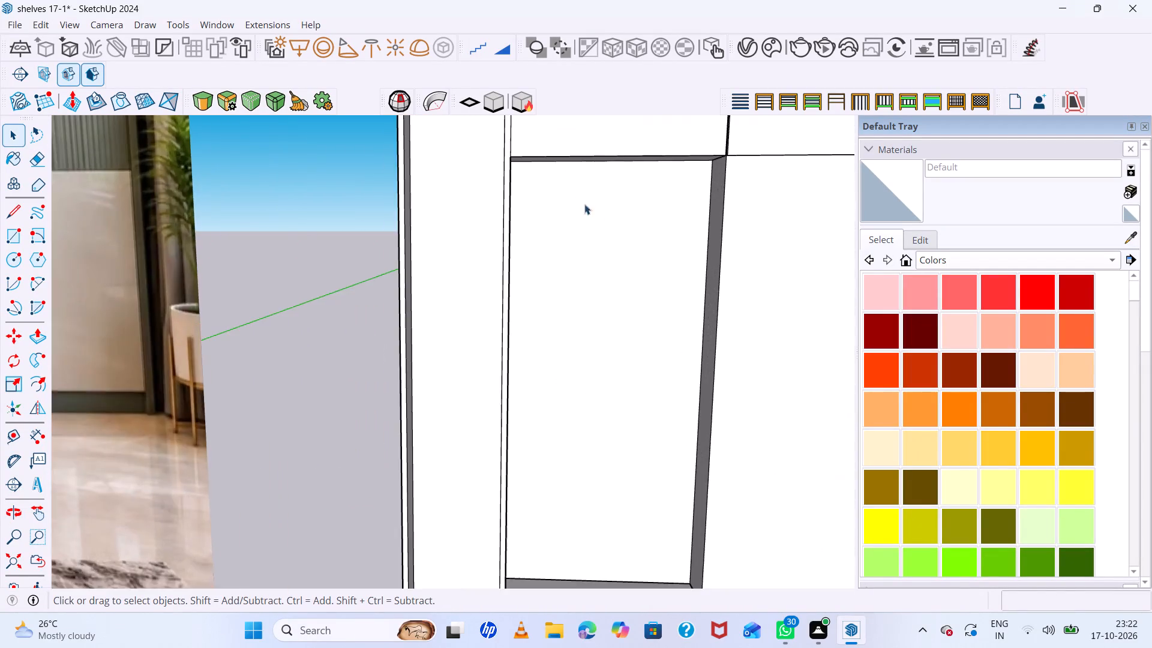
pyautogui.scroll(5, 584, 204)
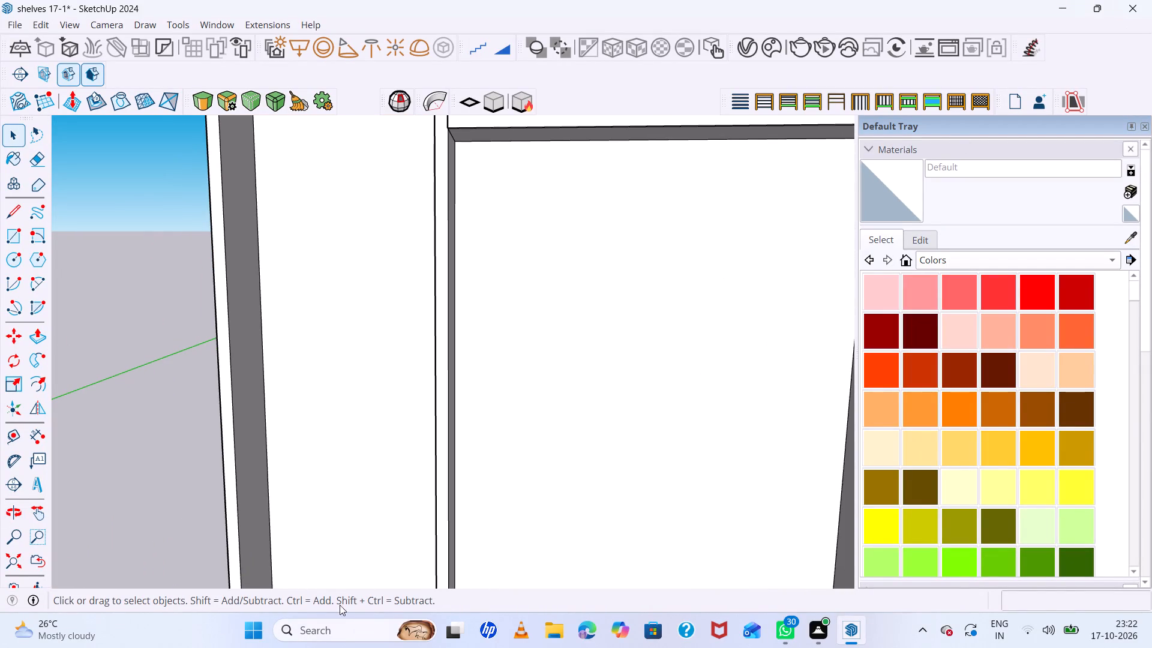
pyautogui.scroll(-11, 611, 314)
pyautogui.moveTo(751, 317); pyautogui.dragTo(675, 257, button='middle')
pyautogui.scroll(9, 506, 296)
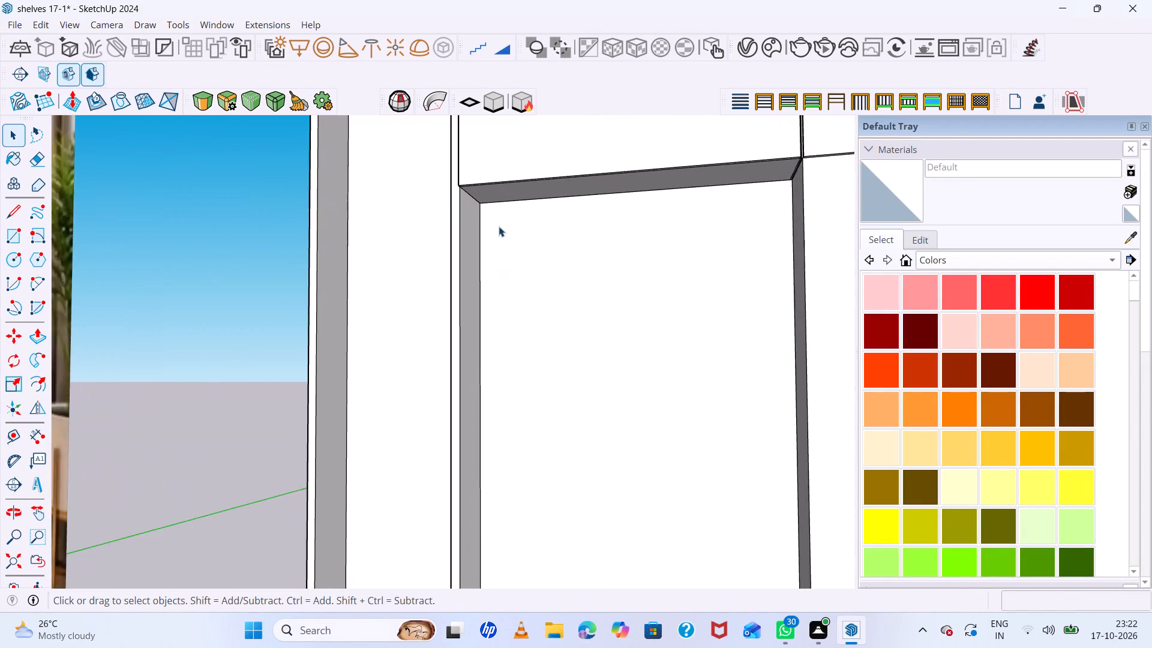
pyautogui.scroll(18, 499, 226)
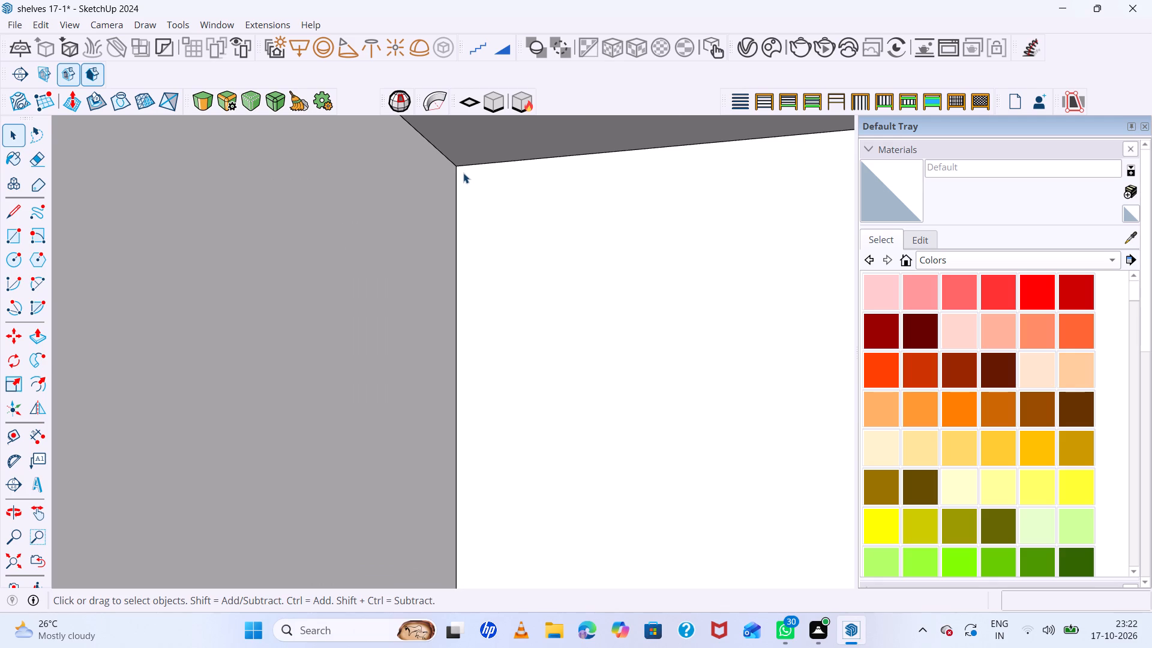
pyautogui.press('r')
pyautogui.click(455, 163)
pyautogui.scroll(-17, 611, 224)
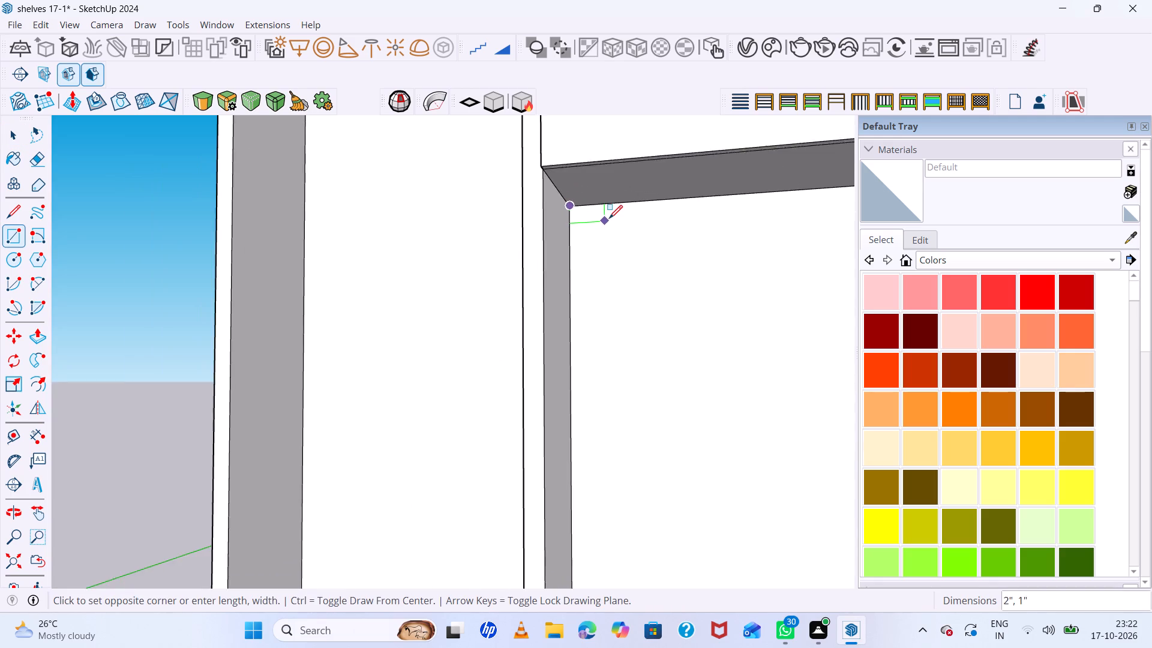
pyautogui.scroll(-12, 609, 218)
pyautogui.scroll(7, 604, 518)
pyautogui.scroll(-7, 623, 421)
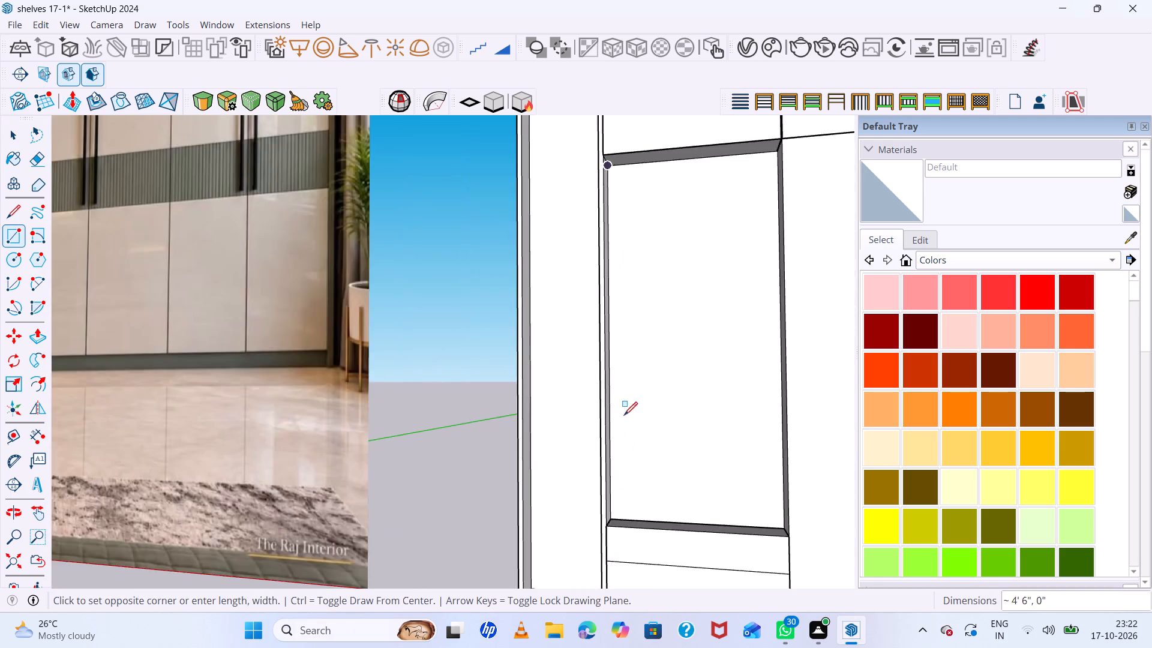
pyautogui.scroll(-5, 624, 415)
pyautogui.scroll(20, 632, 520)
pyautogui.scroll(1, 632, 520)
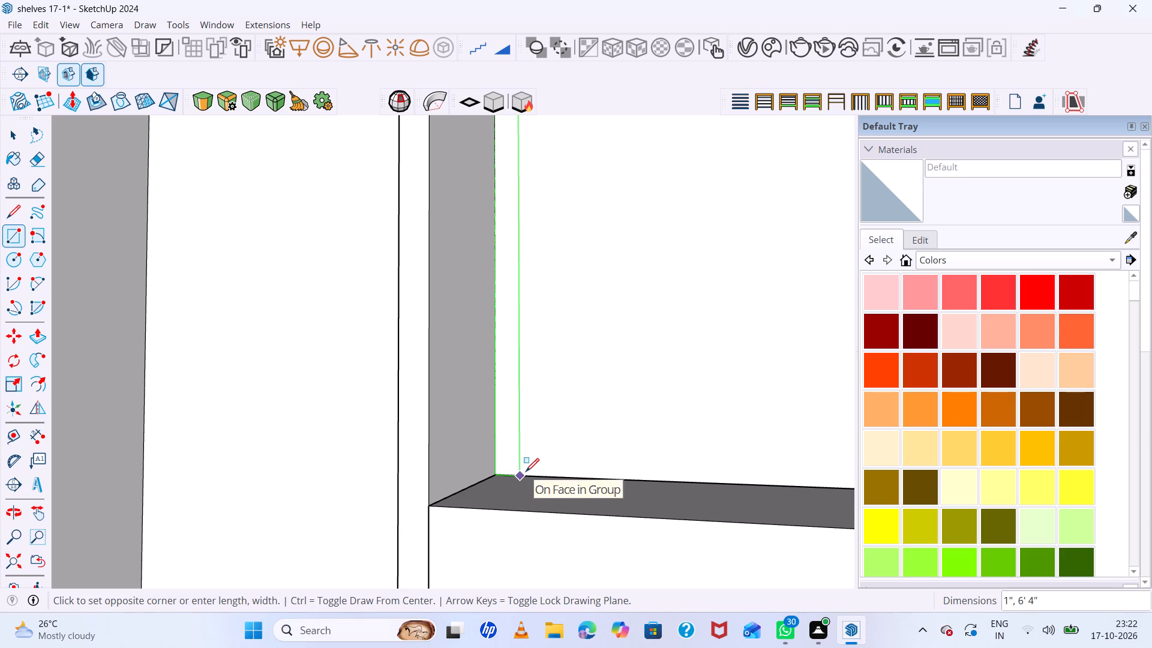
pyautogui.click(526, 472)
pyautogui.press('space')
# Reverse the face of the narrow strip on the niche's back panel.
pyautogui.click(513, 435)
pyautogui.rightClick(512, 434)
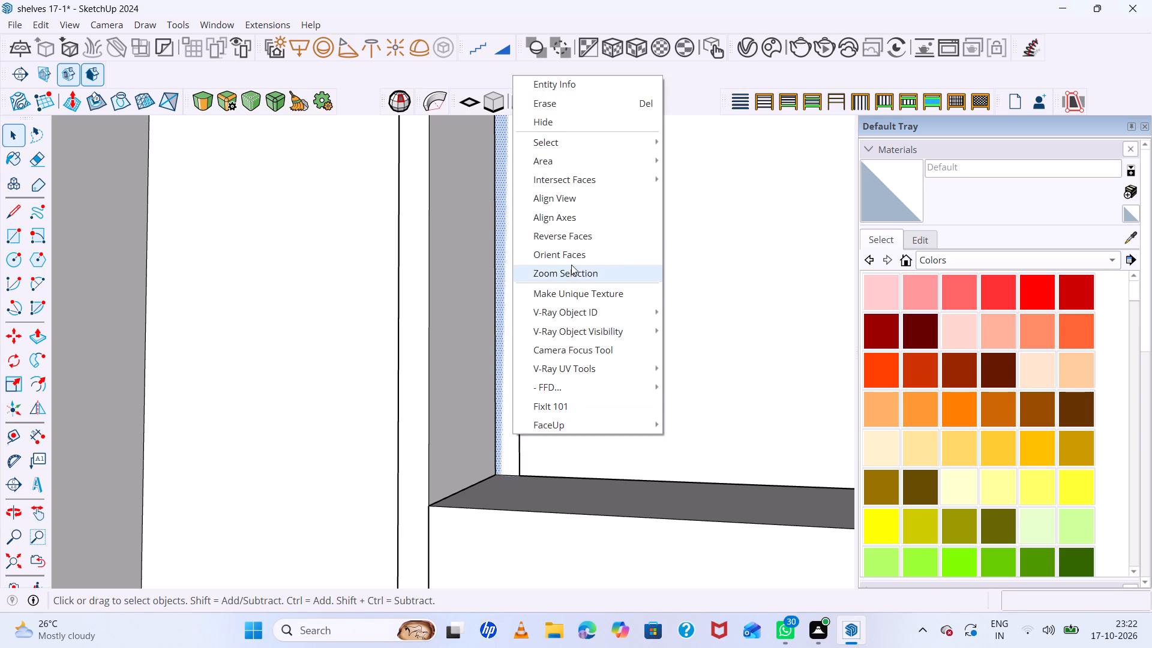
pyautogui.click(580, 238)
# Turn the strip's face and edges into a component, keeping the default definition settings.
pyautogui.scroll(-6, 550, 404)
pyautogui.doubleClick(524, 425)
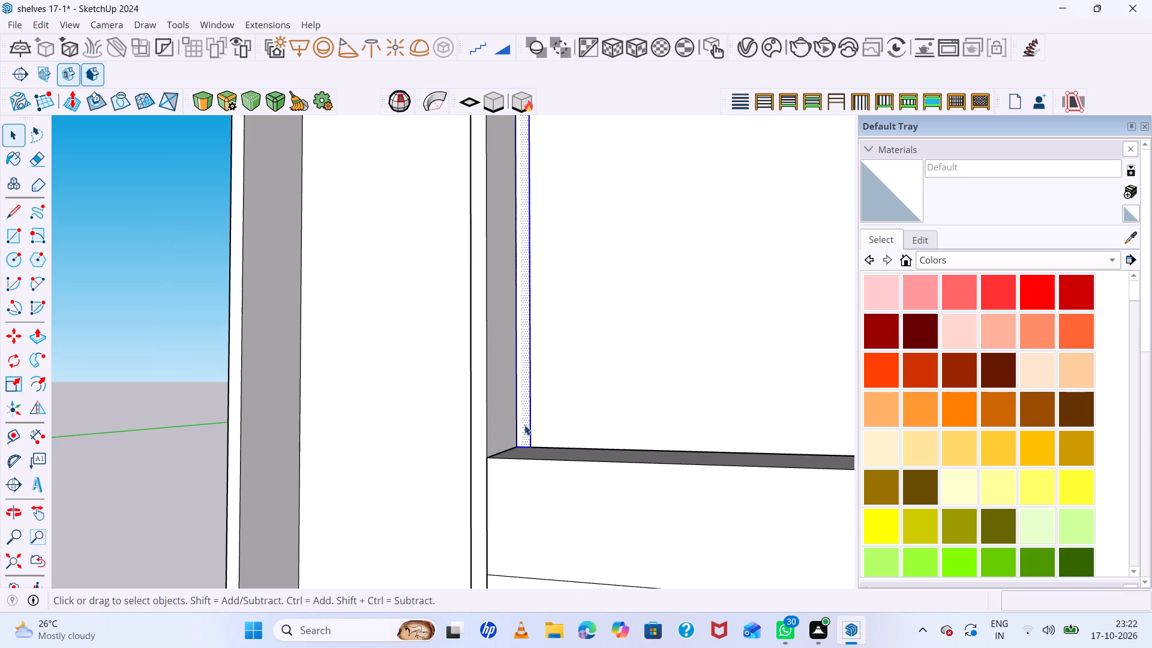
pyautogui.rightClick(524, 425)
pyautogui.click(587, 175)
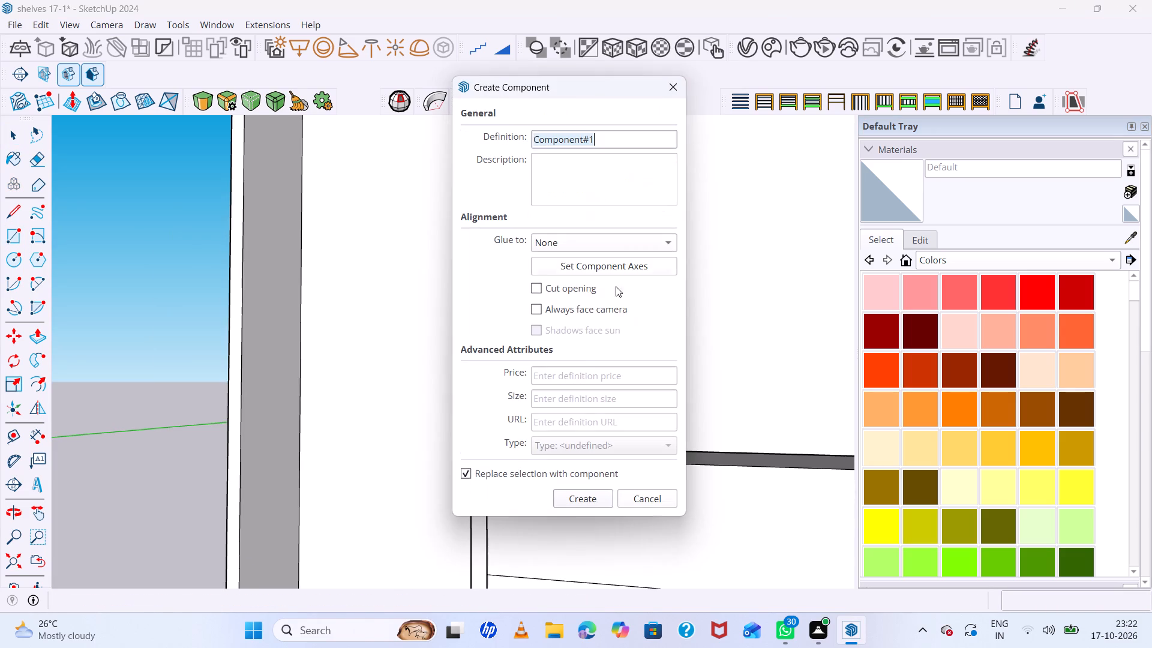
pyautogui.click(578, 508)
pyautogui.click(575, 500)
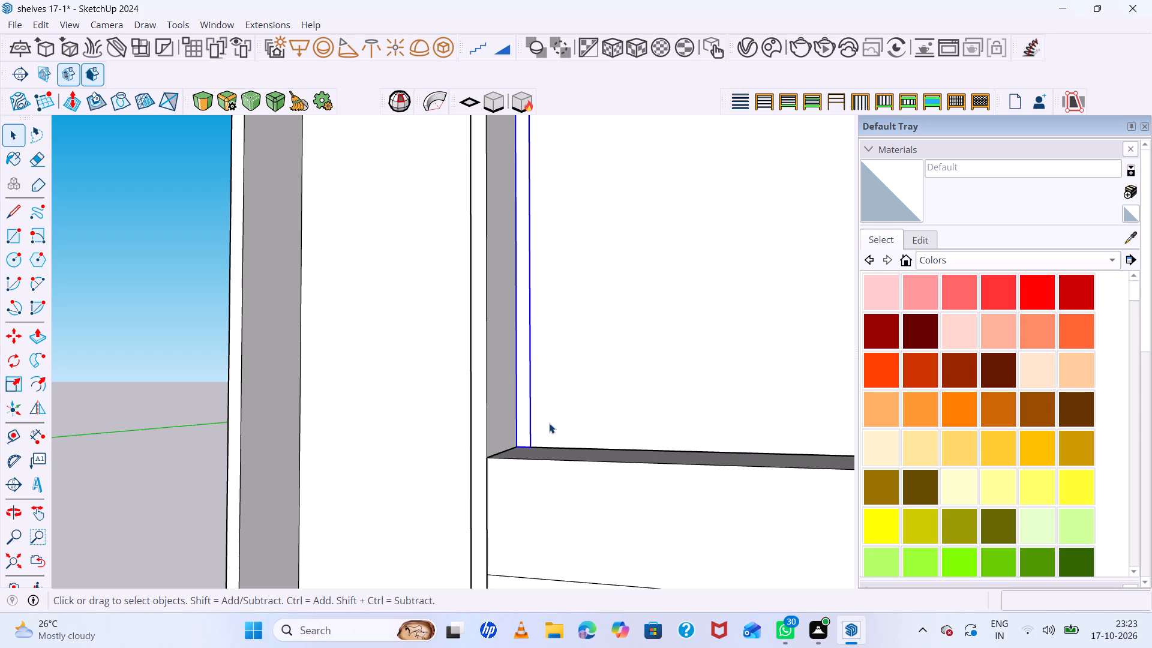
# Copy the strip component 2" sideways along the niche's bottom edge and array it 20x across the back panel.
pyautogui.press('m')
pyautogui.scroll(6, 535, 447)
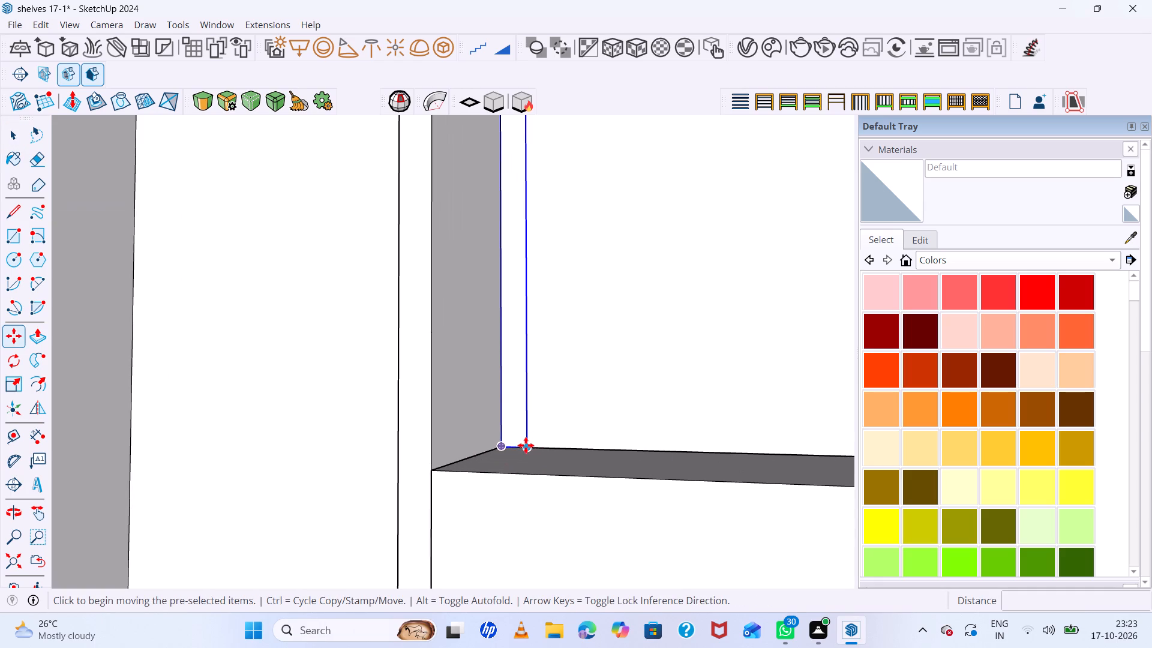
pyautogui.click(526, 445)
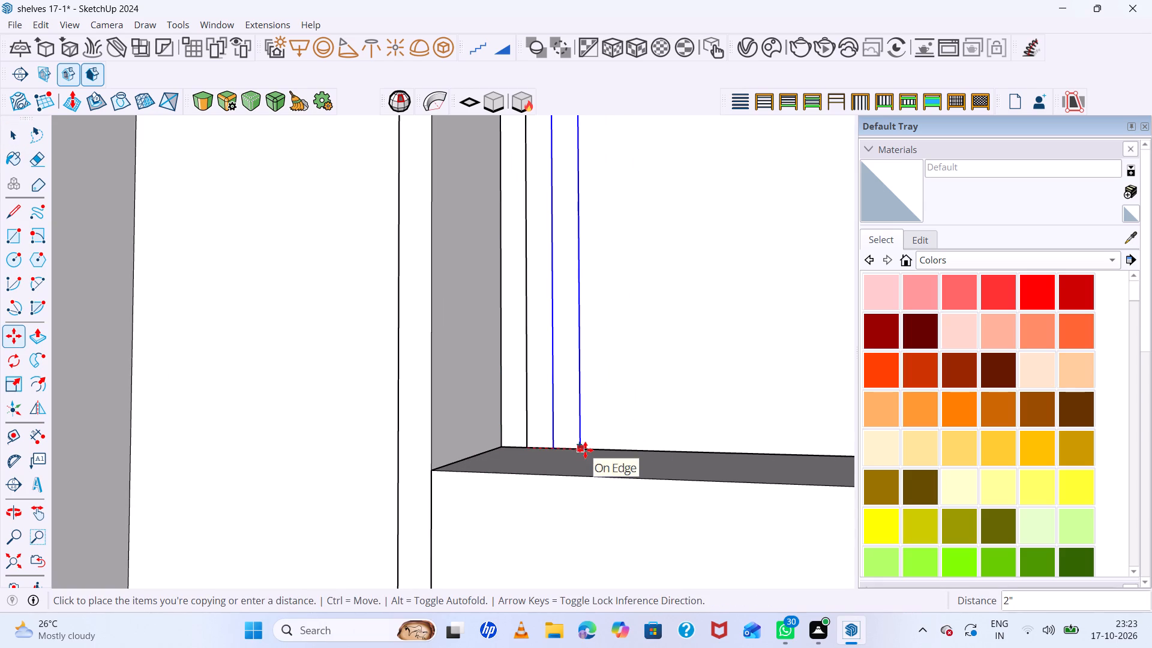
pyautogui.click(585, 450)
pyautogui.write('20')
pyautogui.press('x')
pyautogui.press('Return')
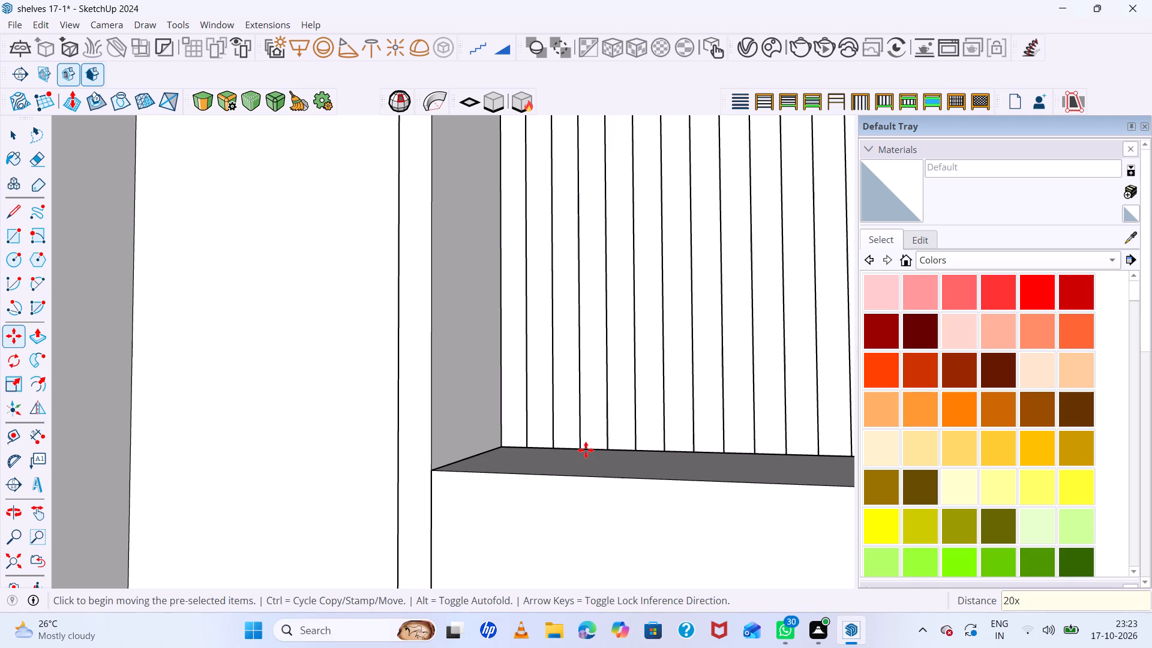
pyautogui.scroll(-19, 558, 446)
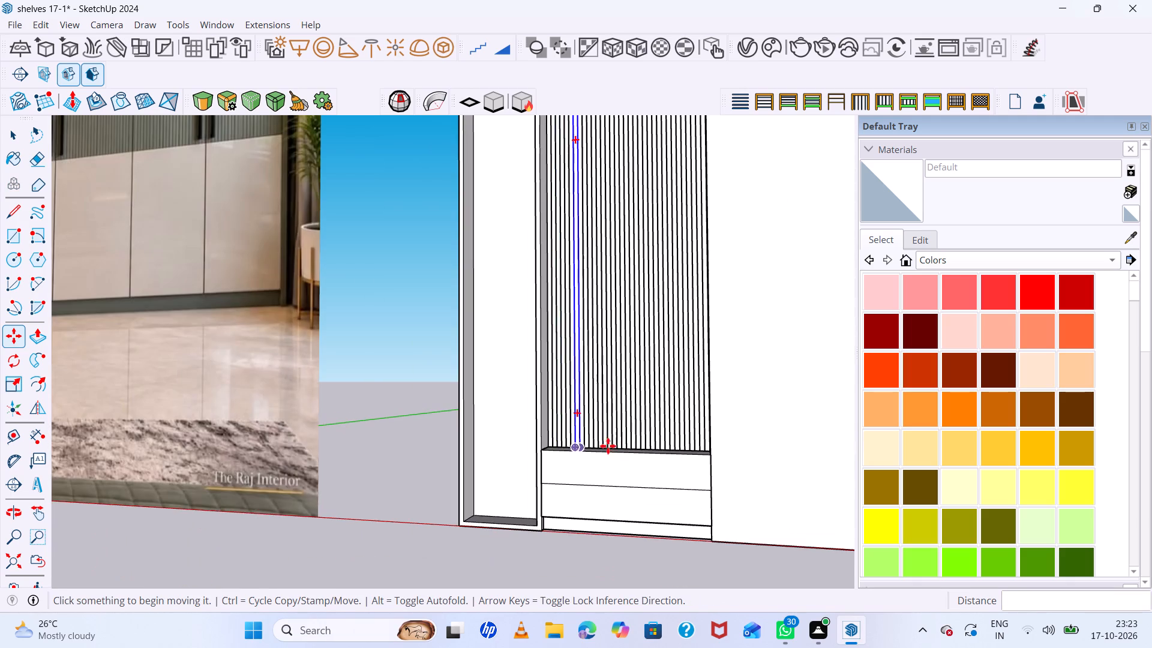
pyautogui.scroll(7, 668, 437)
pyautogui.press('space')
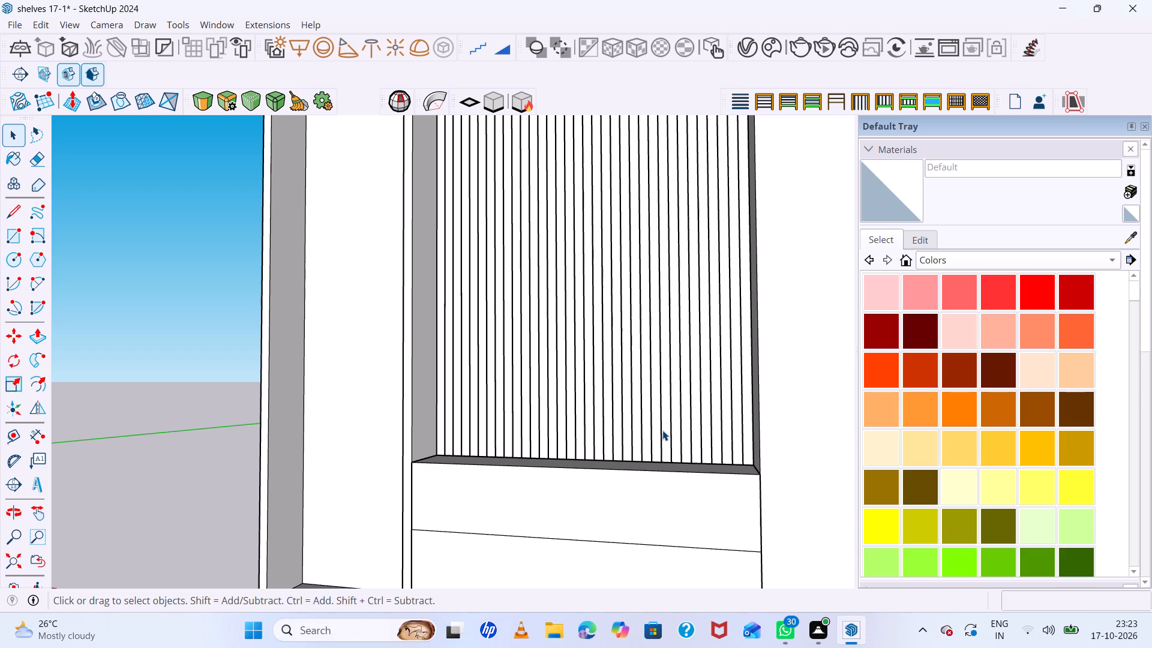
# Open the first strip component, push/pull its face out 2", and leave the component.
pyautogui.scroll(-7, 580, 432)
pyautogui.moveTo(485, 411); pyautogui.dragTo(529, 500, button='middle')
pyautogui.scroll(20, 503, 409)
pyautogui.scroll(1, 503, 409)
pyautogui.click(503, 448)
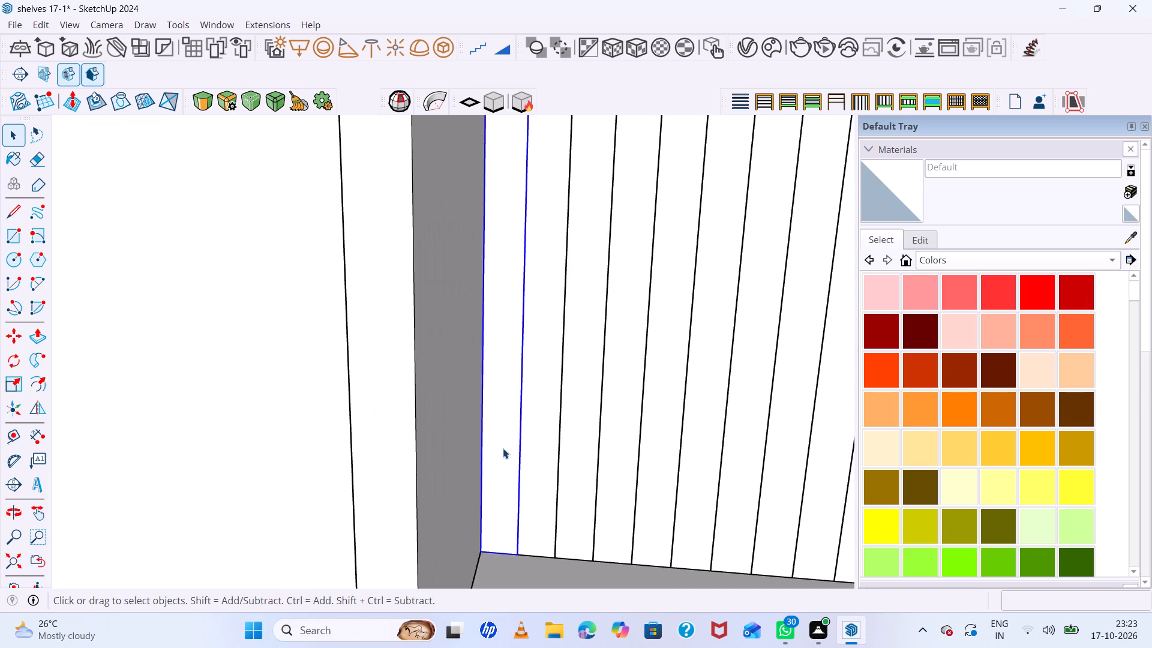
pyautogui.press('p')
pyautogui.doubleClick(503, 448)
pyautogui.press('space')
pyautogui.doubleClick(503, 448)
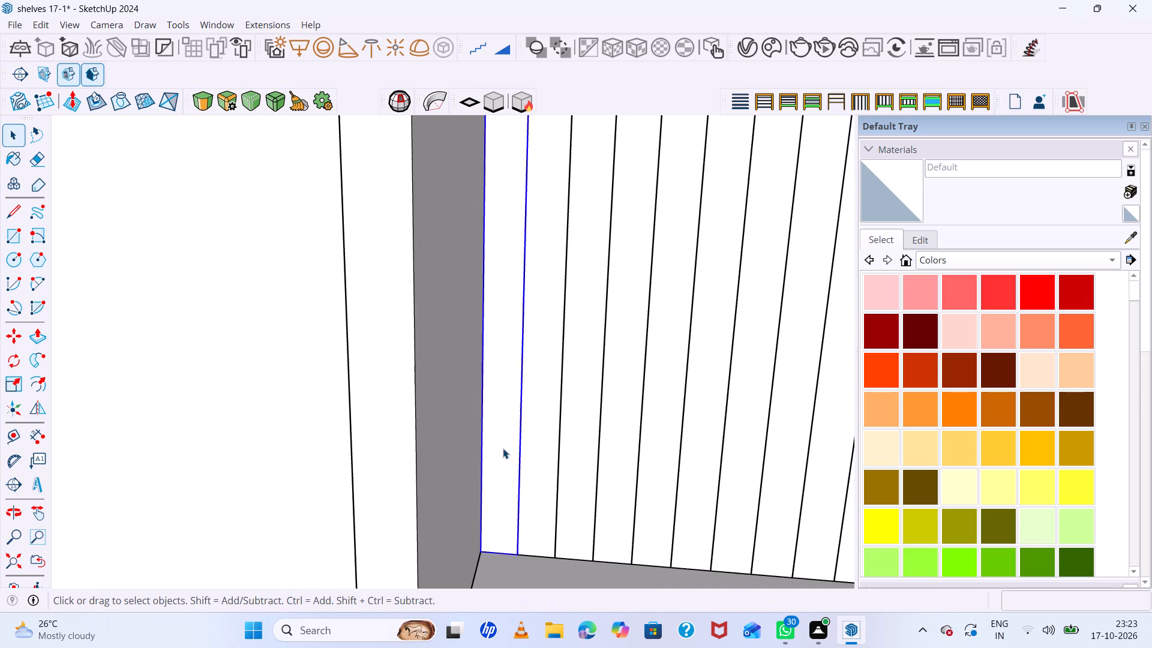
pyautogui.click(503, 448)
pyautogui.press('p')
pyautogui.click(503, 448)
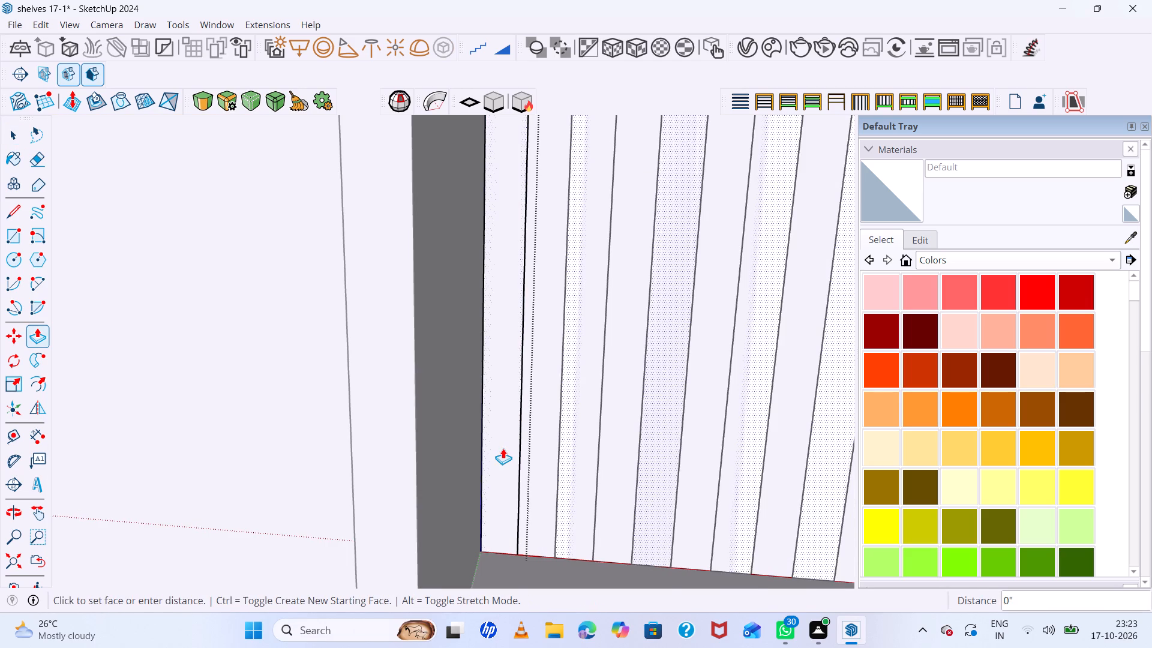
pyautogui.press('2')
pyautogui.press('Return')
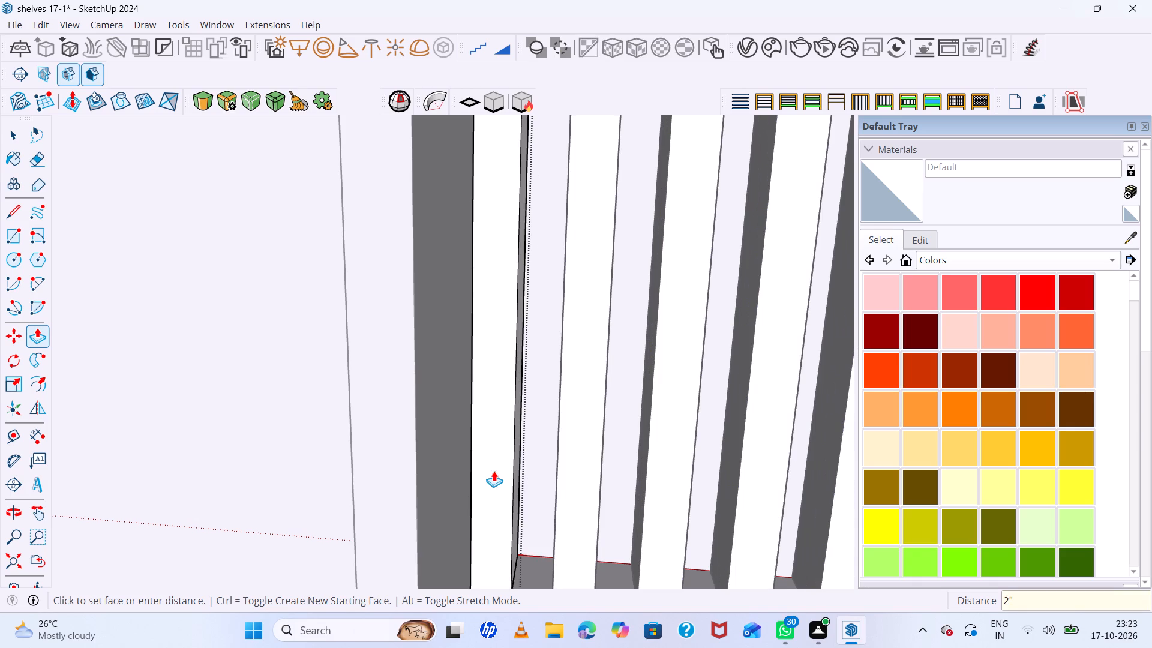
pyautogui.scroll(-19, 387, 412)
pyautogui.scroll(-9, 377, 393)
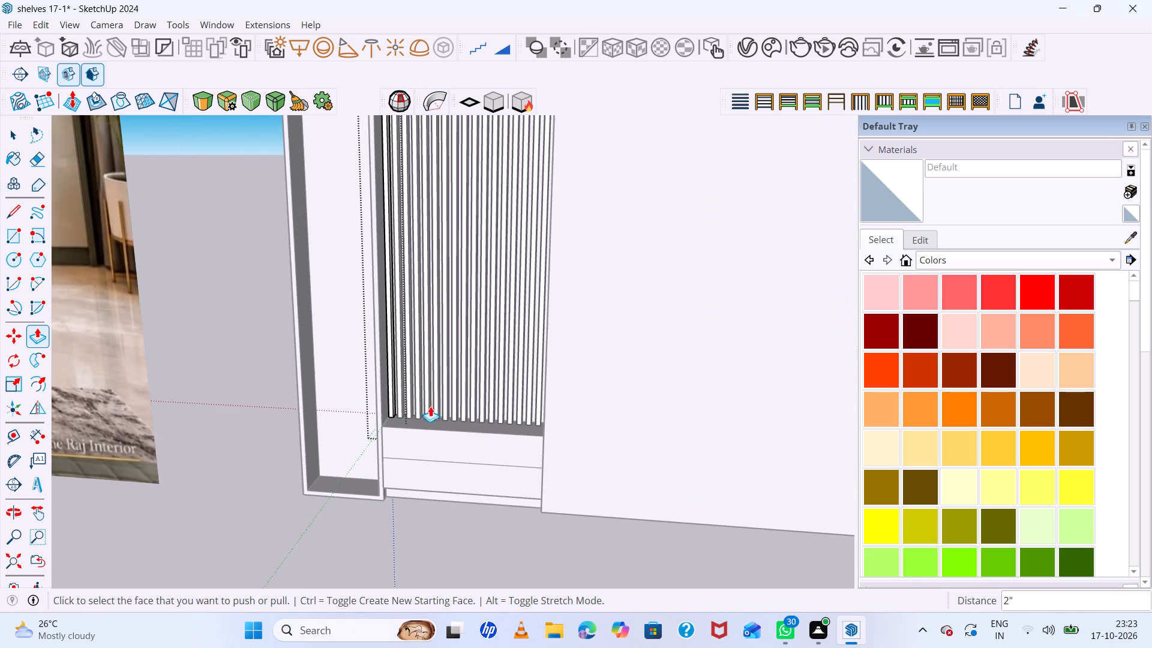
pyautogui.scroll(-8, 511, 413)
pyautogui.press('space')
pyautogui.click(760, 235)
# Open a strip component, select all its geometry, paint it with Wood Cherry Original, and leave the component.
pyautogui.scroll(8, 557, 233)
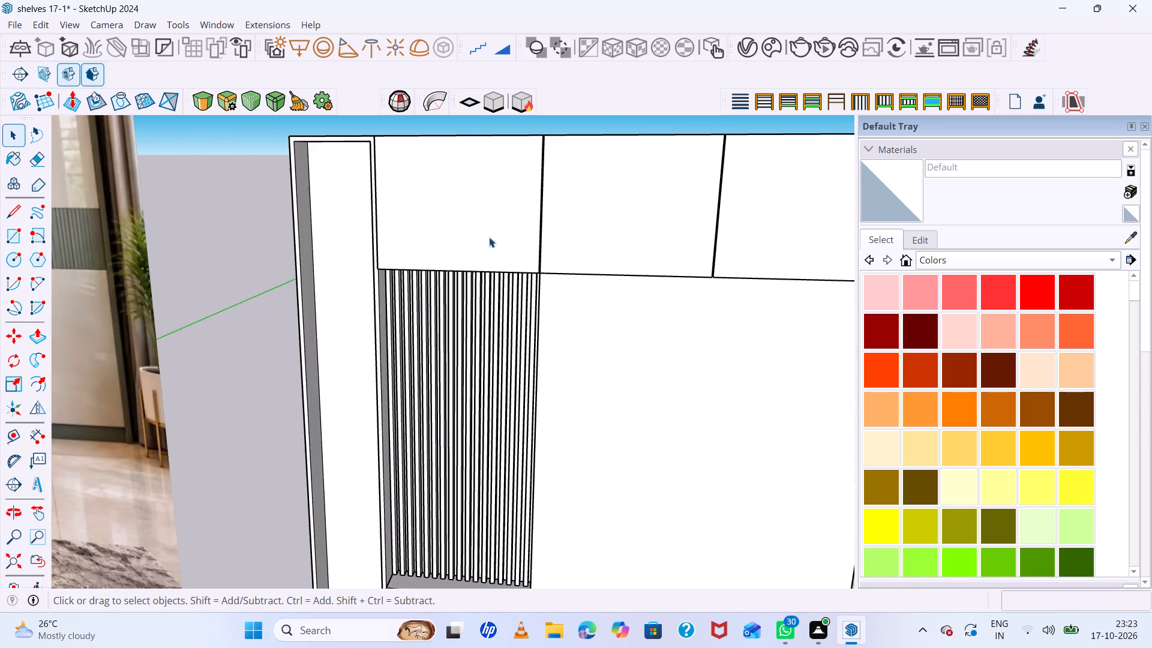
pyautogui.scroll(5, 489, 237)
pyautogui.moveTo(506, 347); pyautogui.dragTo(380, 244, button='middle')
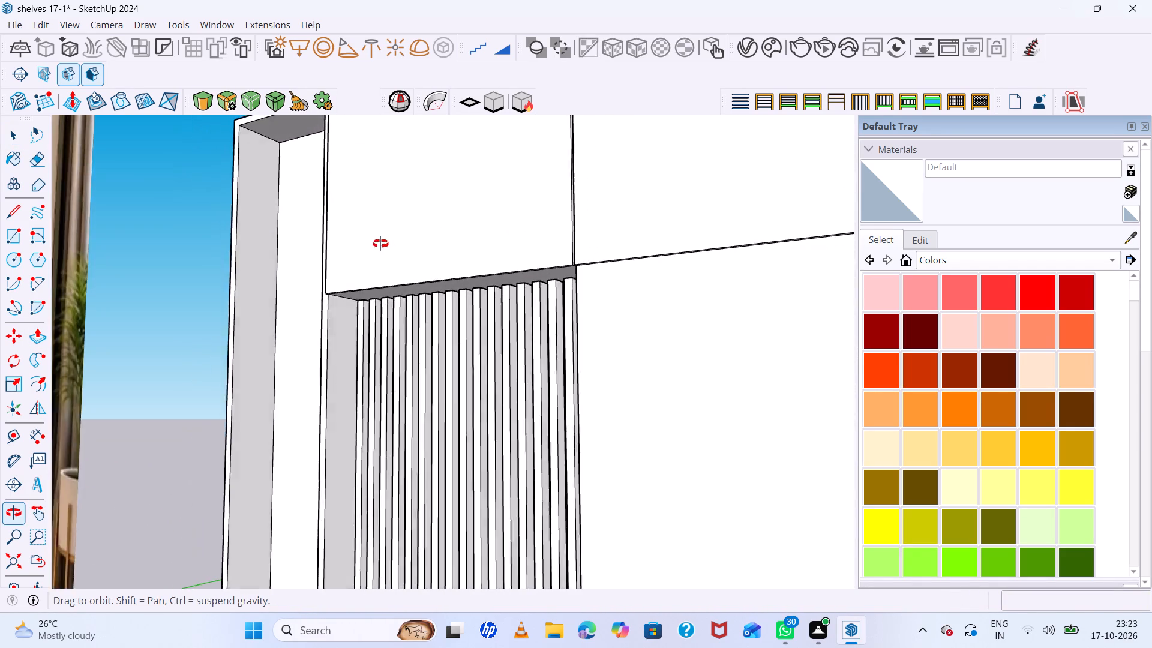
pyautogui.moveTo(380, 244); pyautogui.dragTo(371, 245, button='middle')
pyautogui.middleClick(371, 245)
pyautogui.scroll(7, 586, 314)
pyautogui.scroll(5, 511, 278)
pyautogui.click(545, 262)
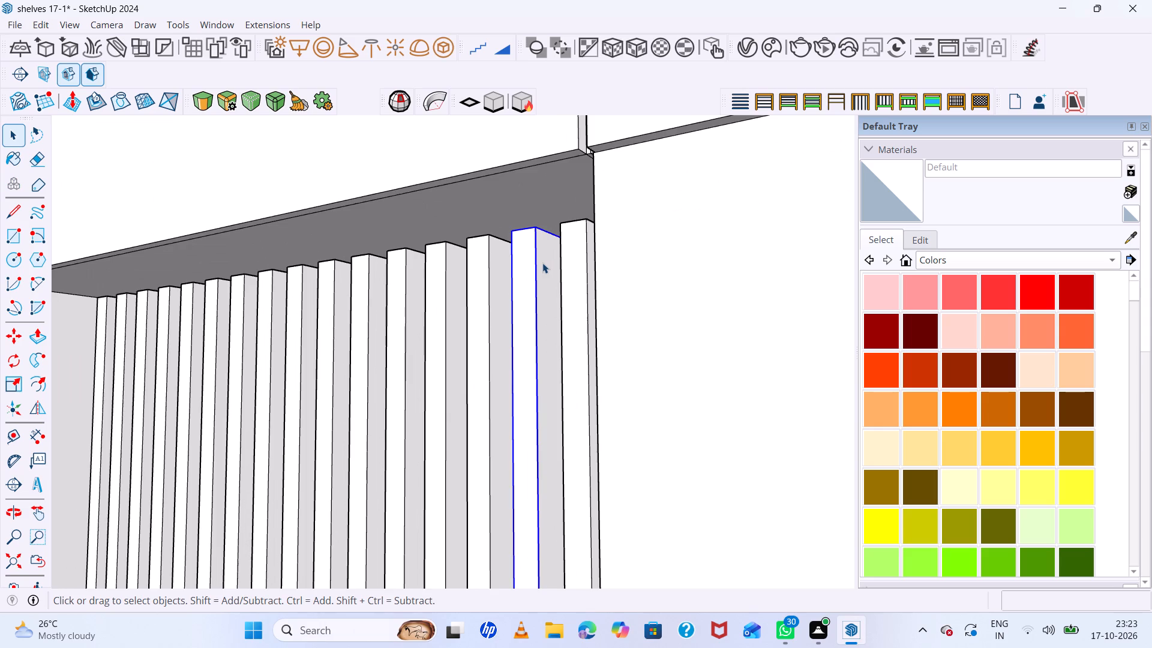
pyautogui.doubleClick(542, 263)
pyautogui.tripleClick(542, 263)
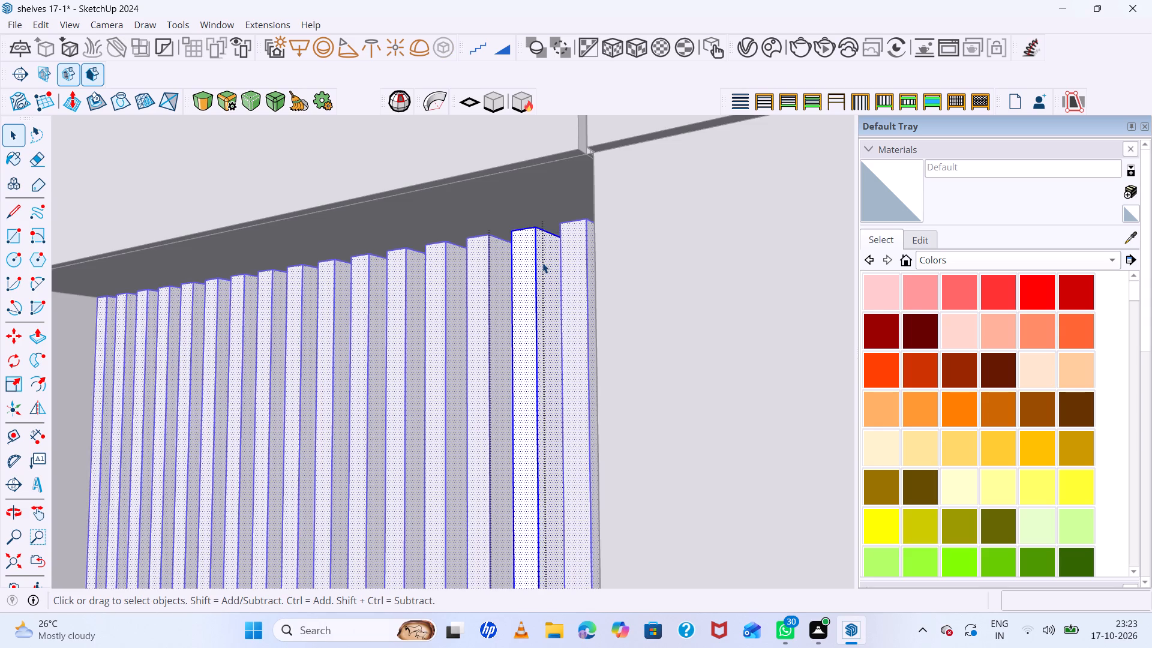
pyautogui.click(969, 260)
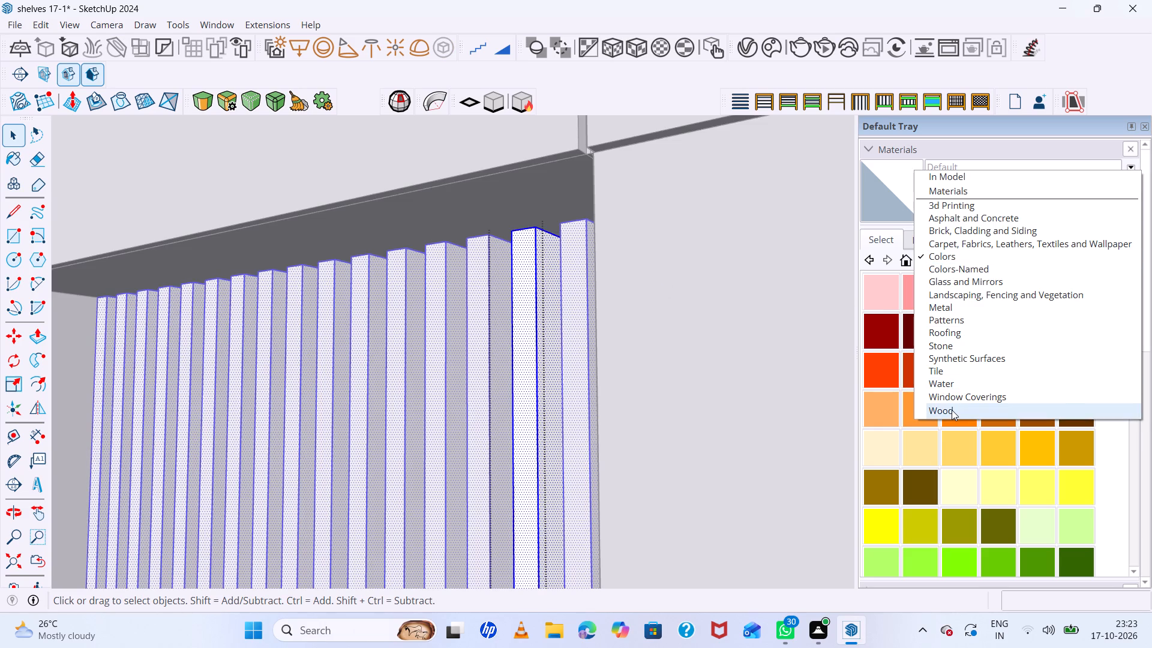
pyautogui.click(952, 410)
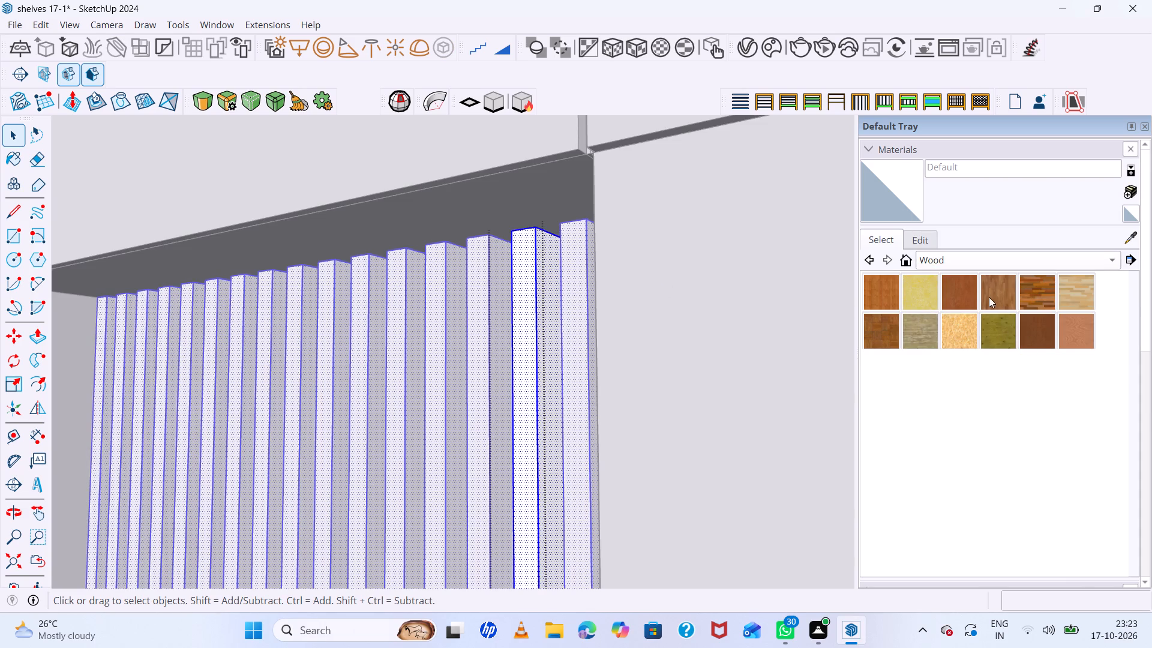
pyautogui.click(961, 290)
pyautogui.click(521, 274)
pyautogui.scroll(-4, 521, 274)
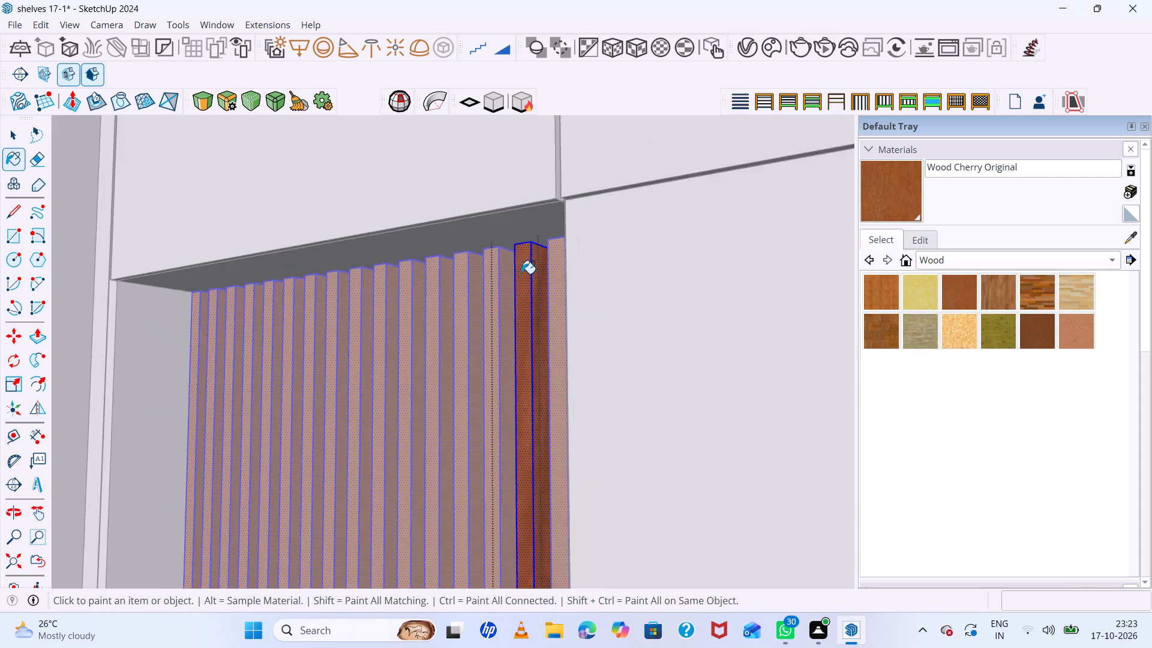
pyautogui.scroll(-10, 521, 274)
pyautogui.scroll(-16, 409, 307)
pyautogui.moveTo(467, 344); pyautogui.dragTo(543, 404, button='middle')
pyautogui.press('space')
pyautogui.click(613, 278)
# Examine the wood strips and the whole wardrobe model against the reference image's mirror niche.
pyautogui.scroll(8, 497, 273)
pyautogui.moveTo(476, 278); pyautogui.dragTo(692, 286, button='middle')
pyautogui.scroll(-7, 543, 264)
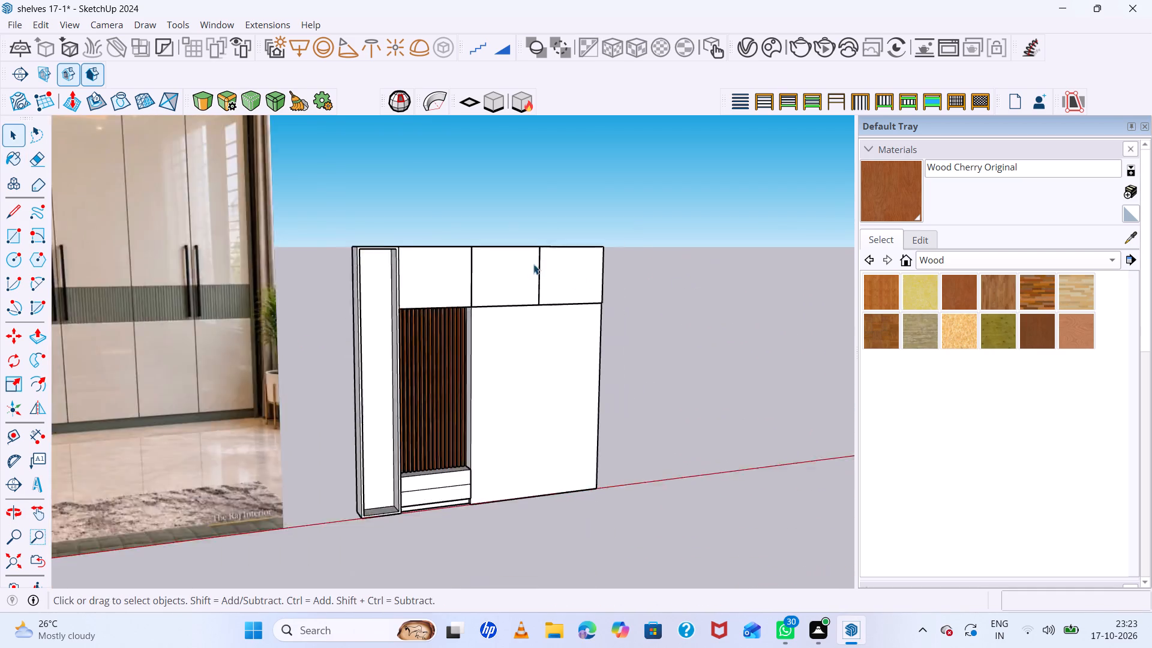
pyautogui.moveTo(668, 297); pyautogui.dragTo(585, 290, button='middle')
pyautogui.scroll(7, 492, 308)
pyautogui.moveTo(528, 326); pyautogui.dragTo(503, 313, button='middle')
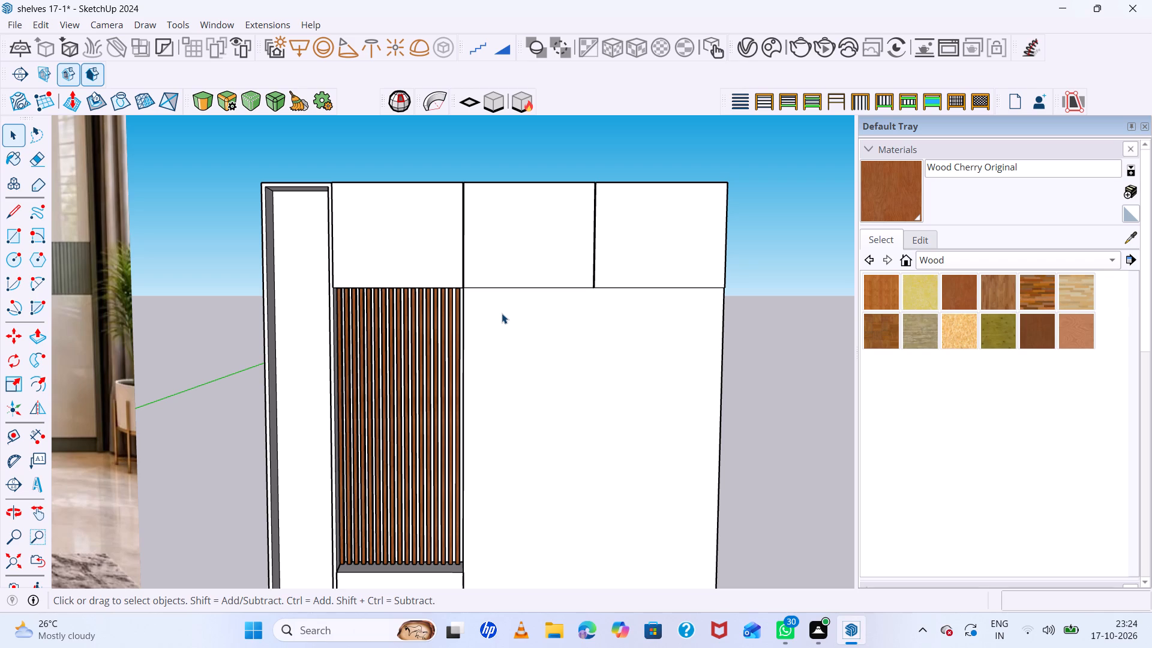
pyautogui.scroll(-8, 502, 314)
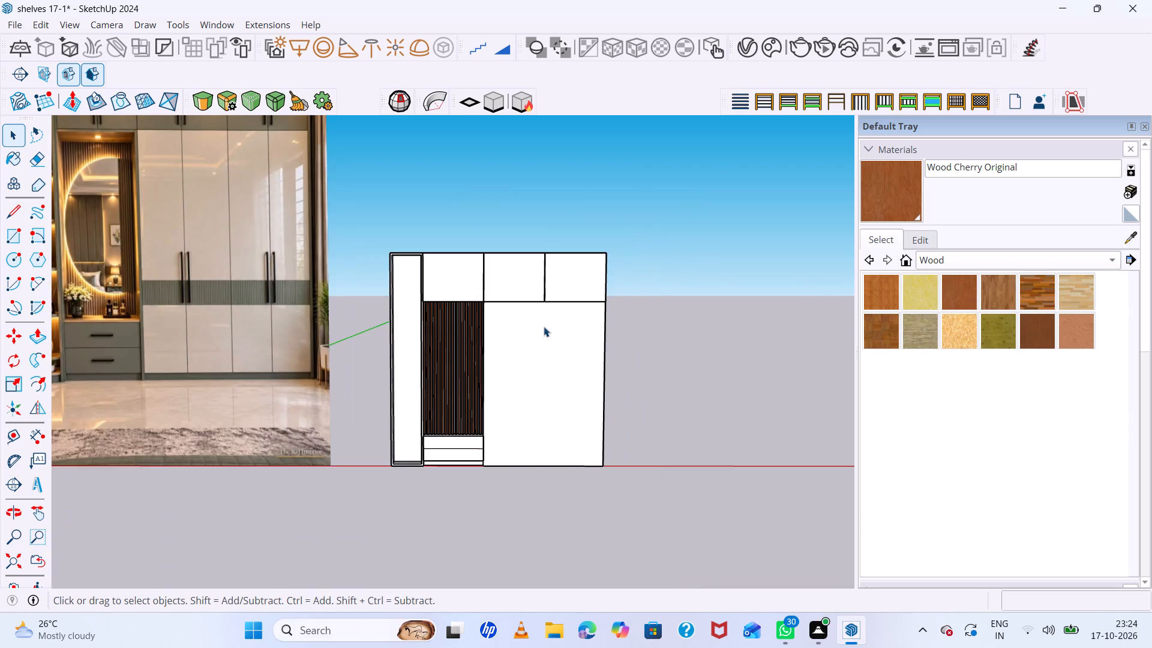
pyautogui.scroll(16, 462, 322)
pyautogui.scroll(8, 487, 326)
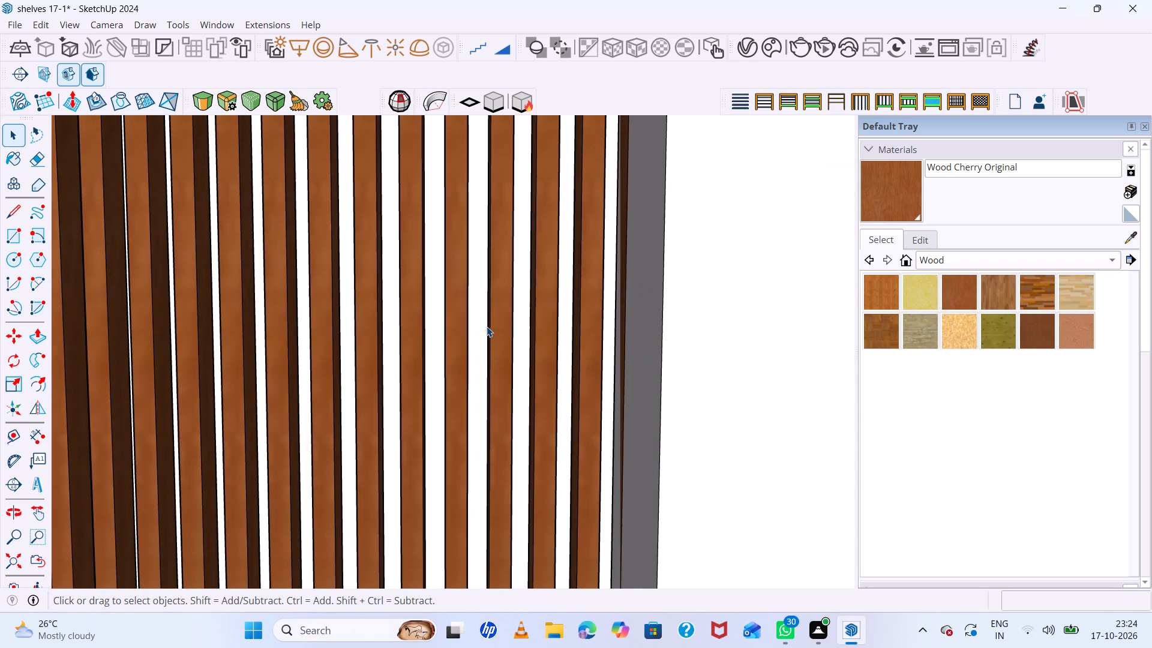
pyautogui.scroll(8, 487, 326)
pyautogui.scroll(-8, 487, 326)
pyautogui.scroll(-20, 487, 326)
pyautogui.scroll(-7, 487, 326)
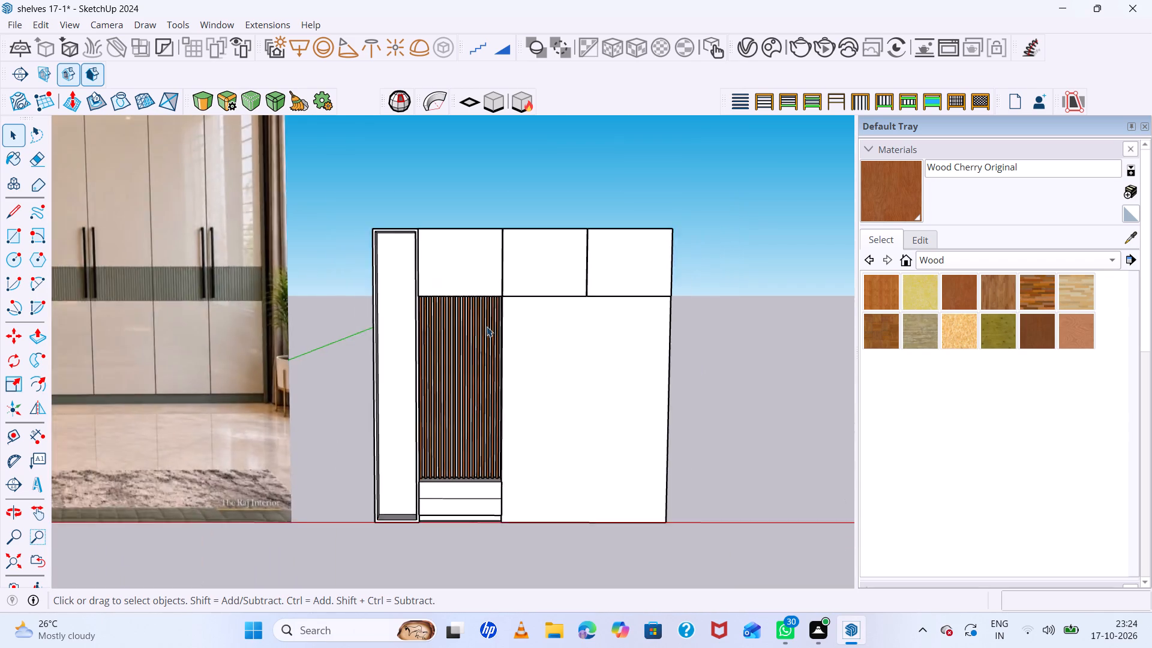
pyautogui.scroll(-11, 487, 326)
pyautogui.scroll(8, 352, 268)
pyautogui.scroll(13, 352, 268)
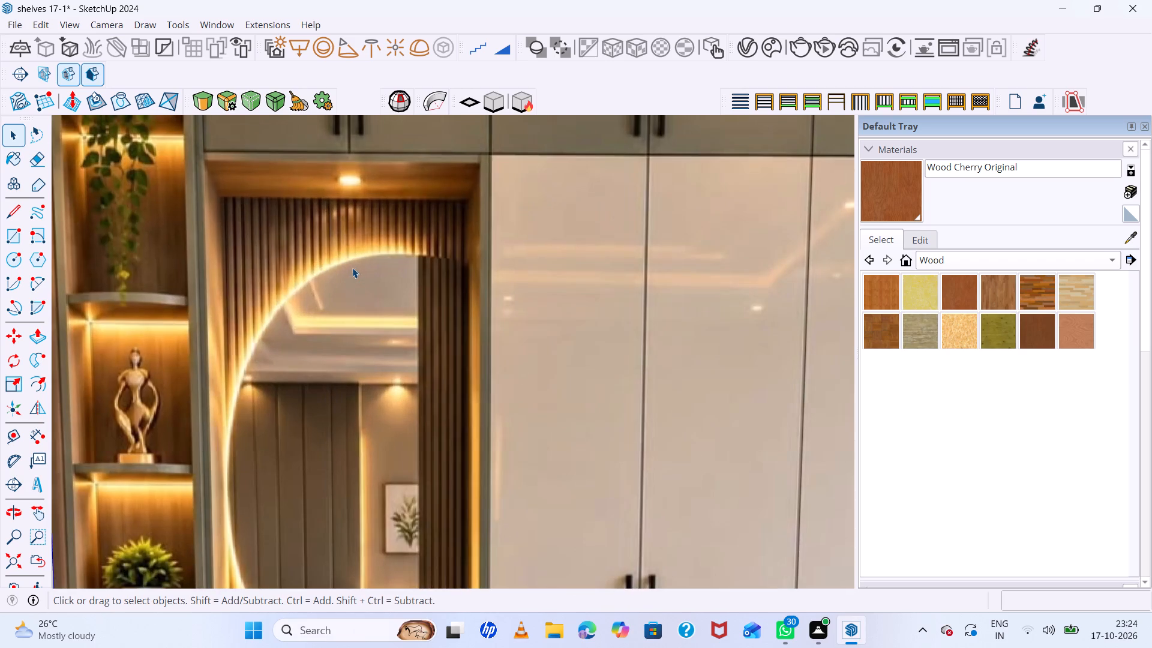
pyautogui.scroll(1, 352, 268)
pyautogui.scroll(-18, 352, 268)
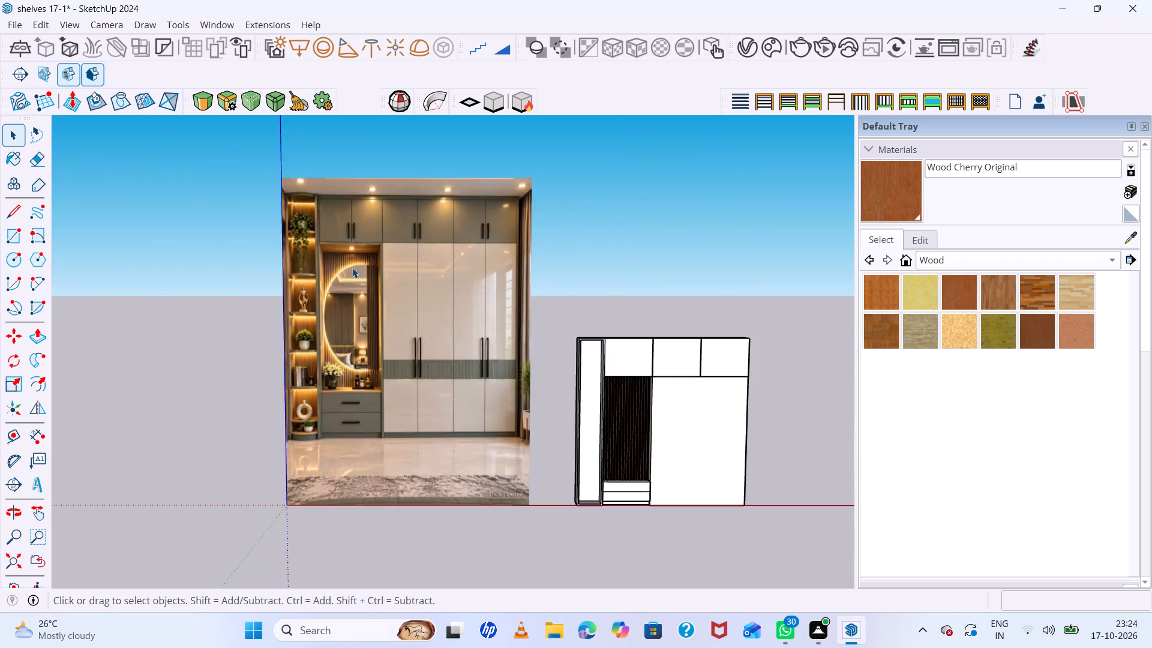
pyautogui.scroll(-12, 352, 268)
pyautogui.scroll(15, 444, 296)
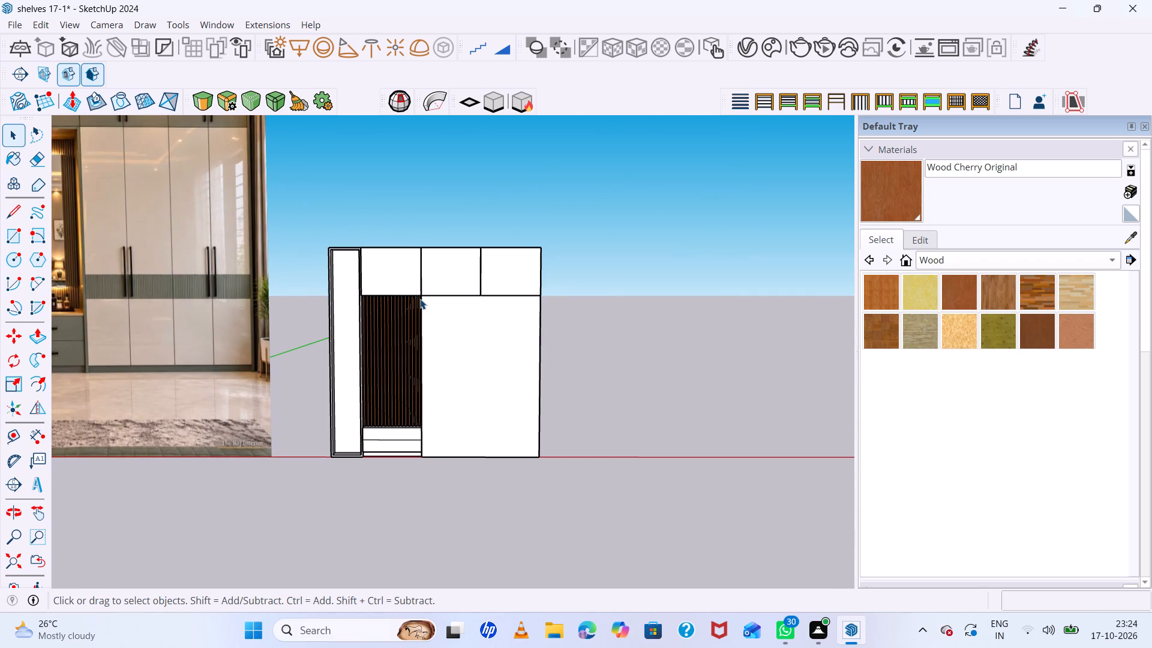
pyautogui.scroll(-4, 458, 310)
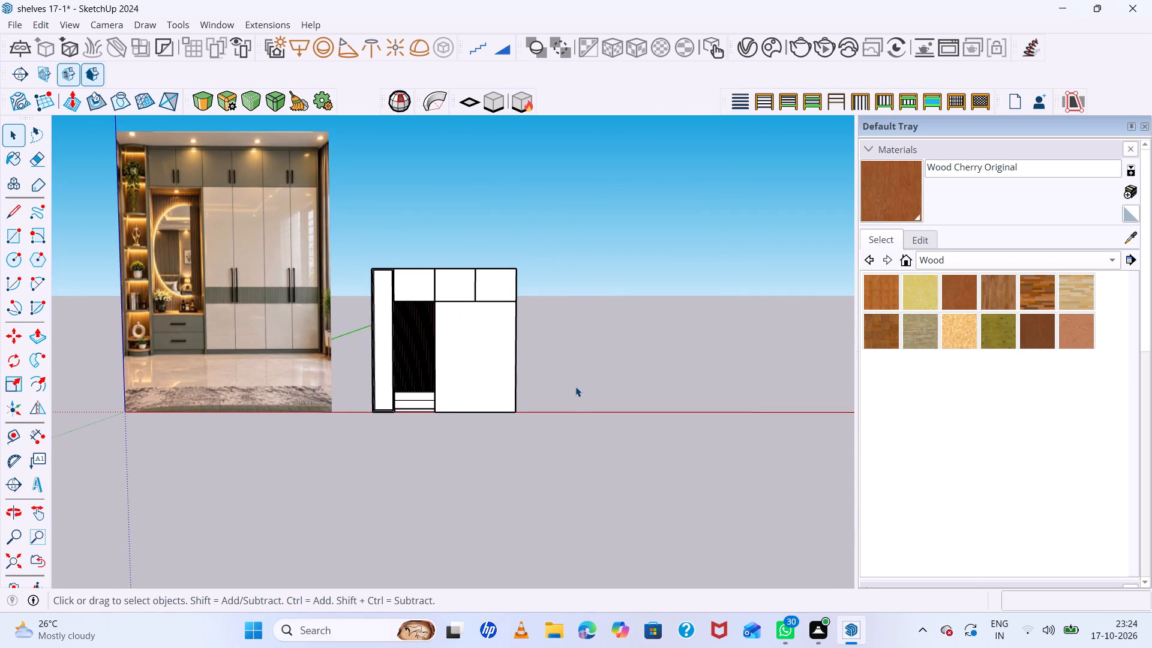
pyautogui.scroll(6, 576, 387)
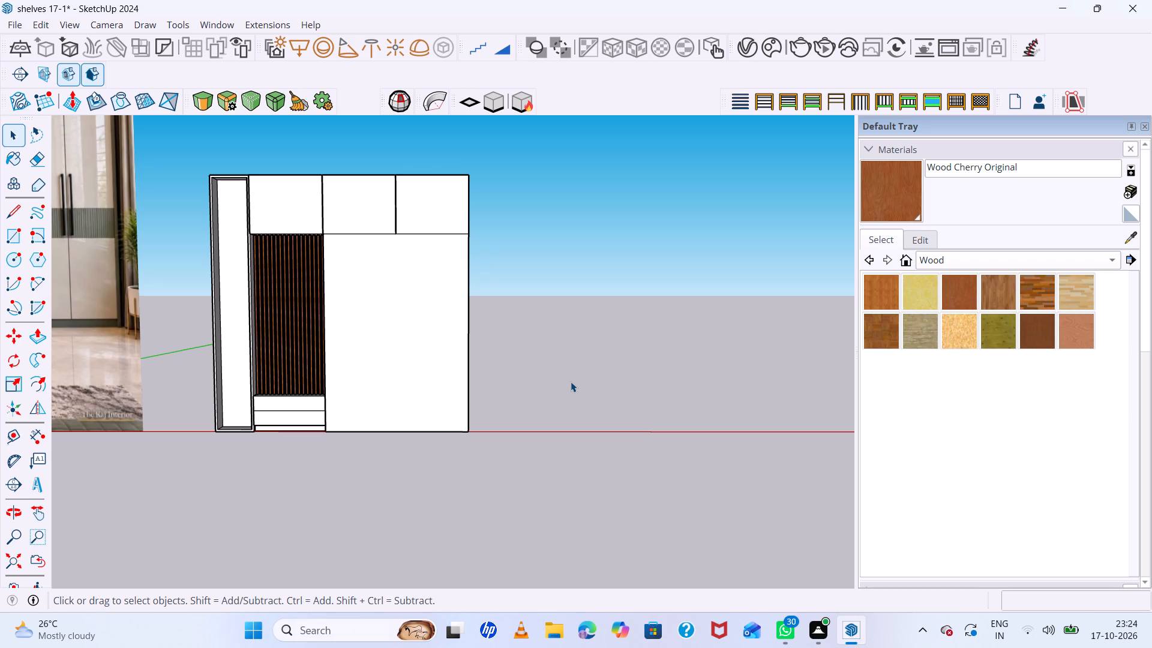
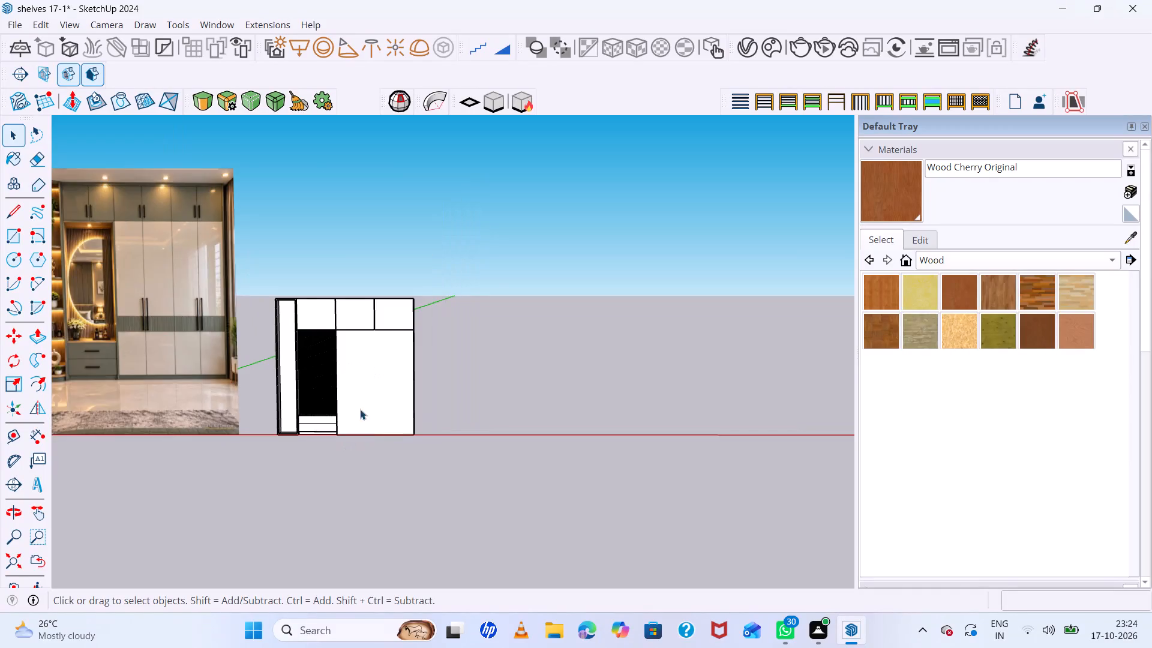
# Draw a half-round mirror outline beside the wardrobe from a vertical line about 5' 2" and an arc with about 2' bulge.
pyautogui.scroll(13, 323, 336)
pyautogui.scroll(-1, 313, 349)
pyautogui.scroll(5, 314, 349)
pyautogui.scroll(-14, 329, 337)
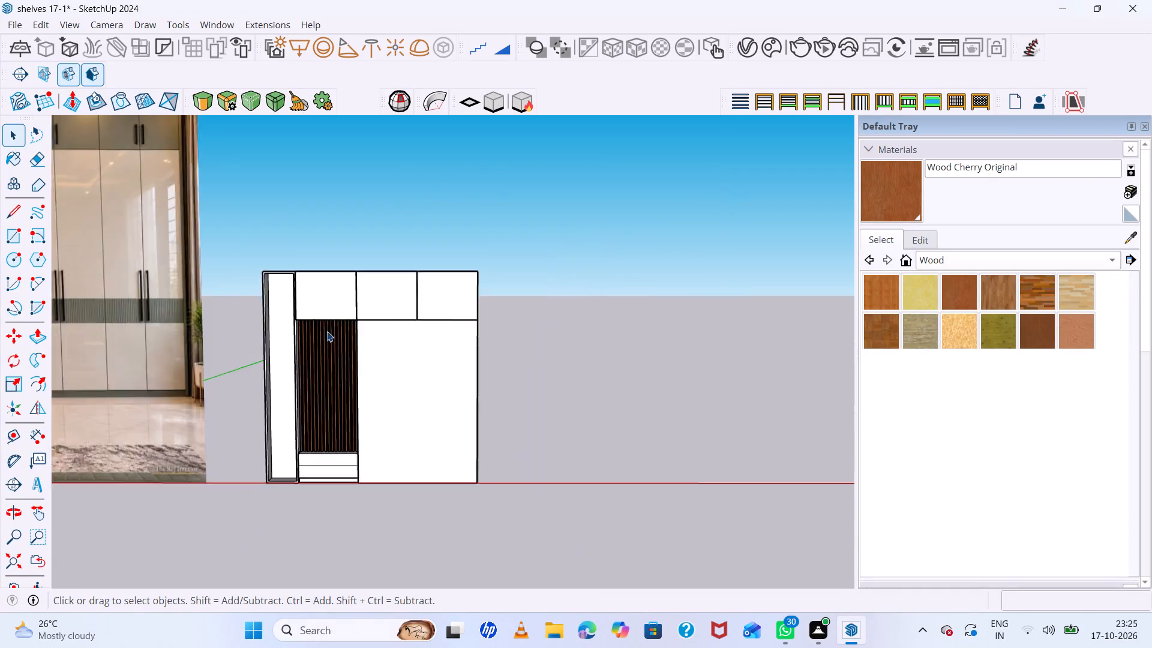
pyautogui.scroll(-3, 327, 331)
pyautogui.moveTo(515, 379); pyautogui.dragTo(539, 527, button='middle')
pyautogui.scroll(7, 569, 420)
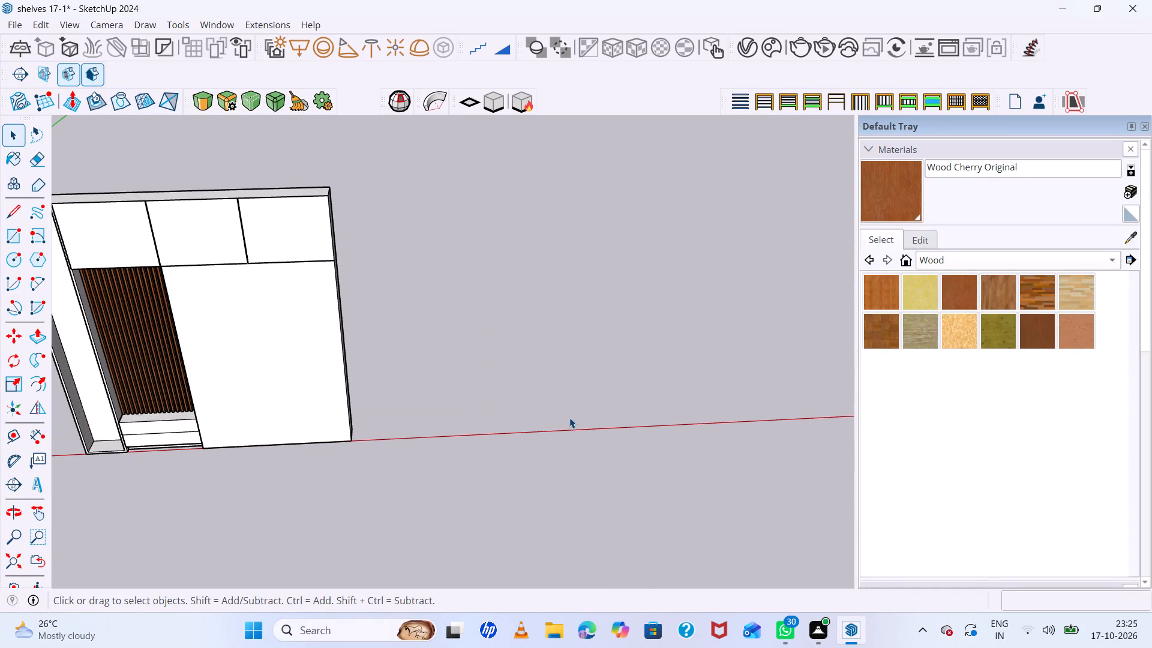
pyautogui.press('l')
pyautogui.click(571, 431)
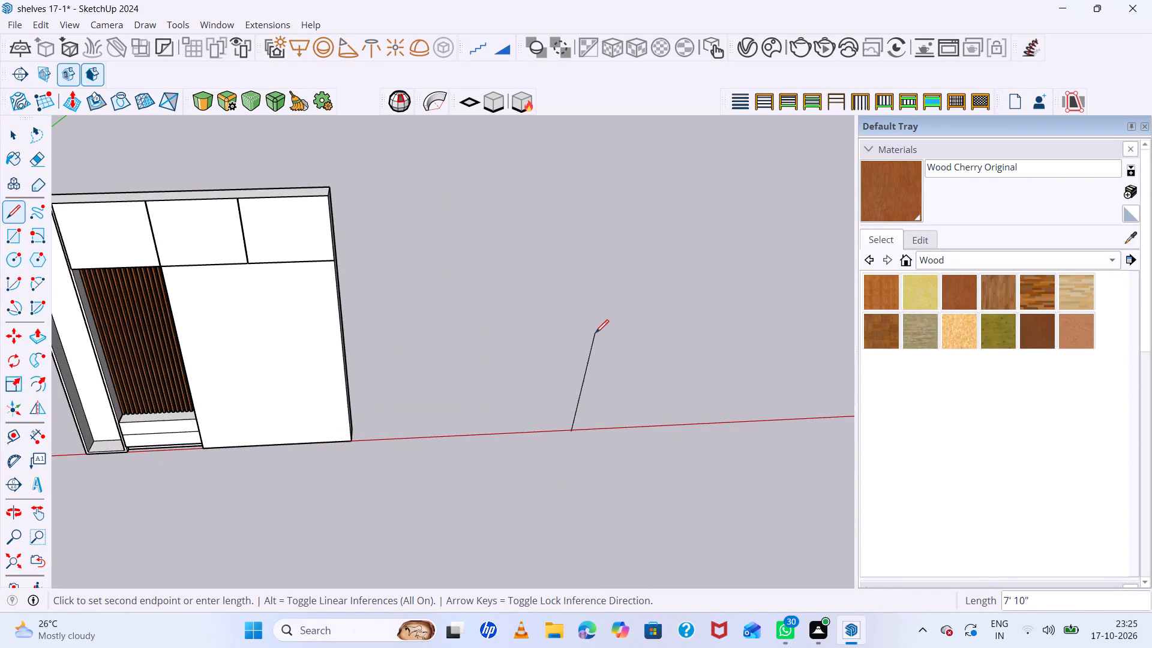
pyautogui.click(577, 318)
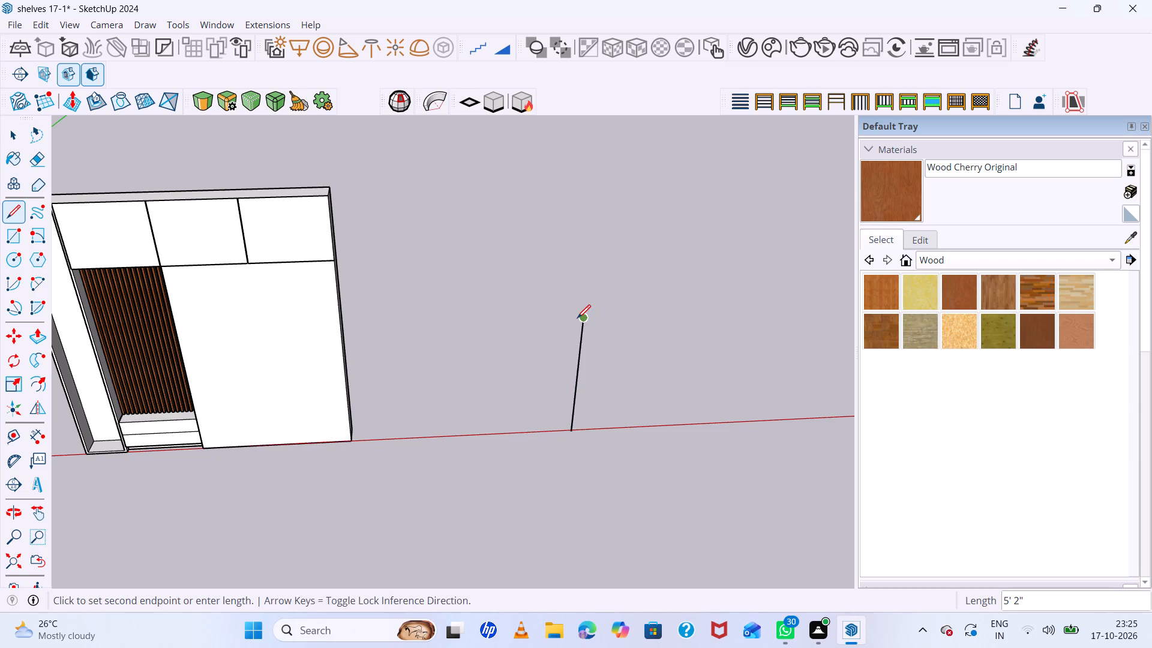
pyautogui.press('a')
pyautogui.click(583, 317)
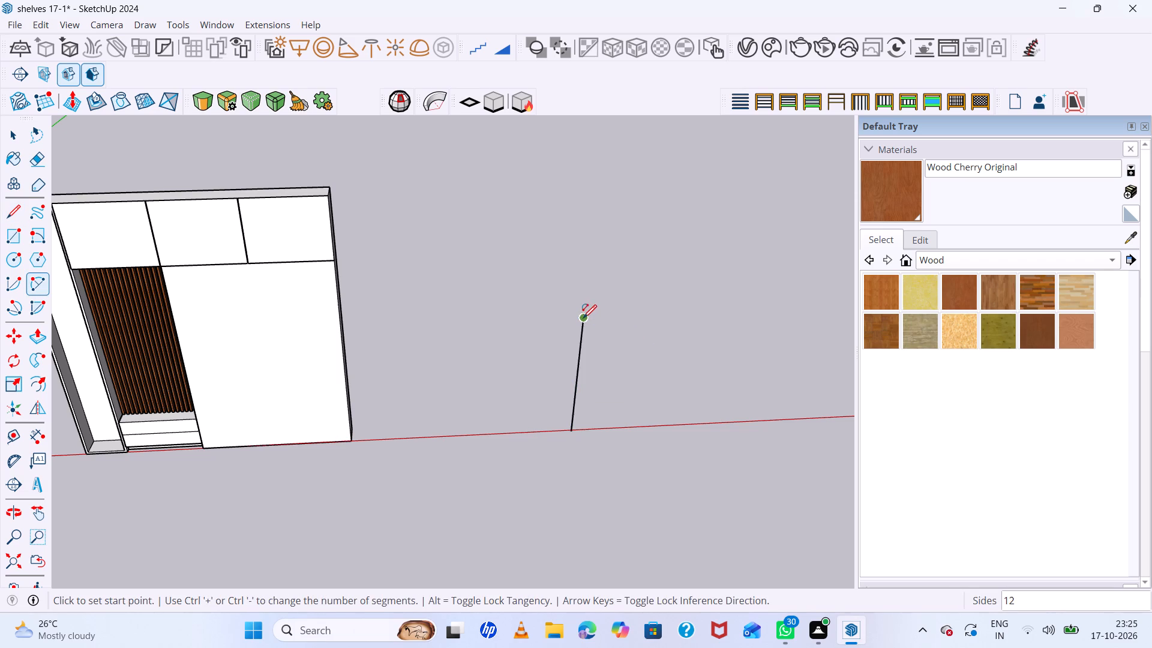
pyautogui.click(571, 430)
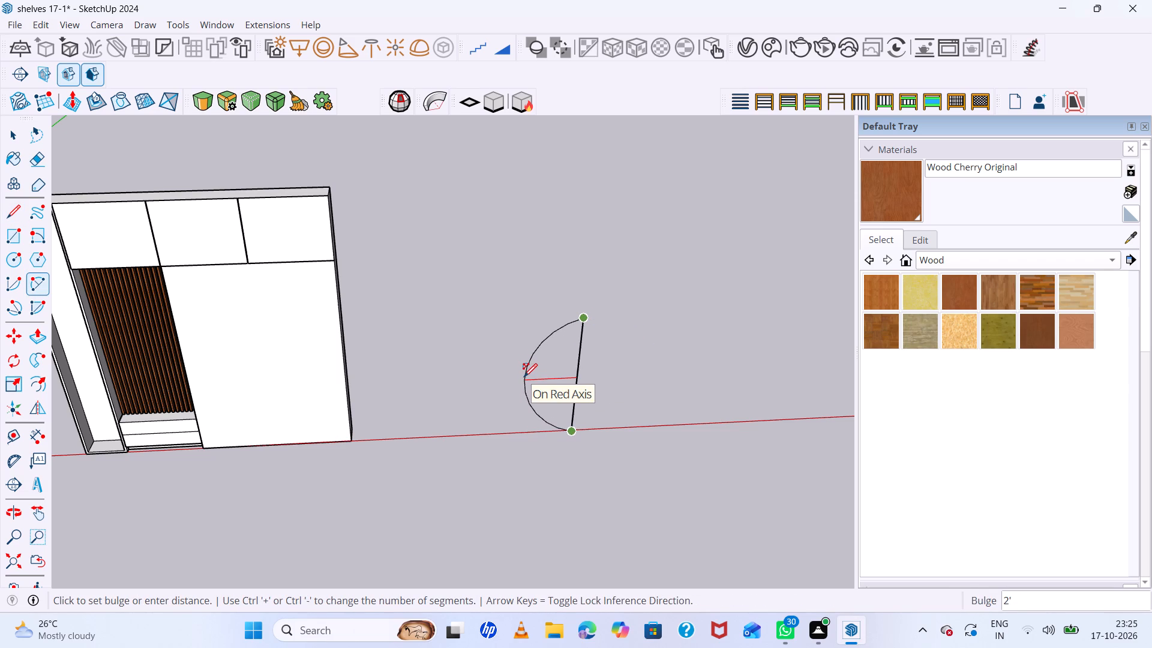
pyautogui.click(524, 377)
pyautogui.press('space')
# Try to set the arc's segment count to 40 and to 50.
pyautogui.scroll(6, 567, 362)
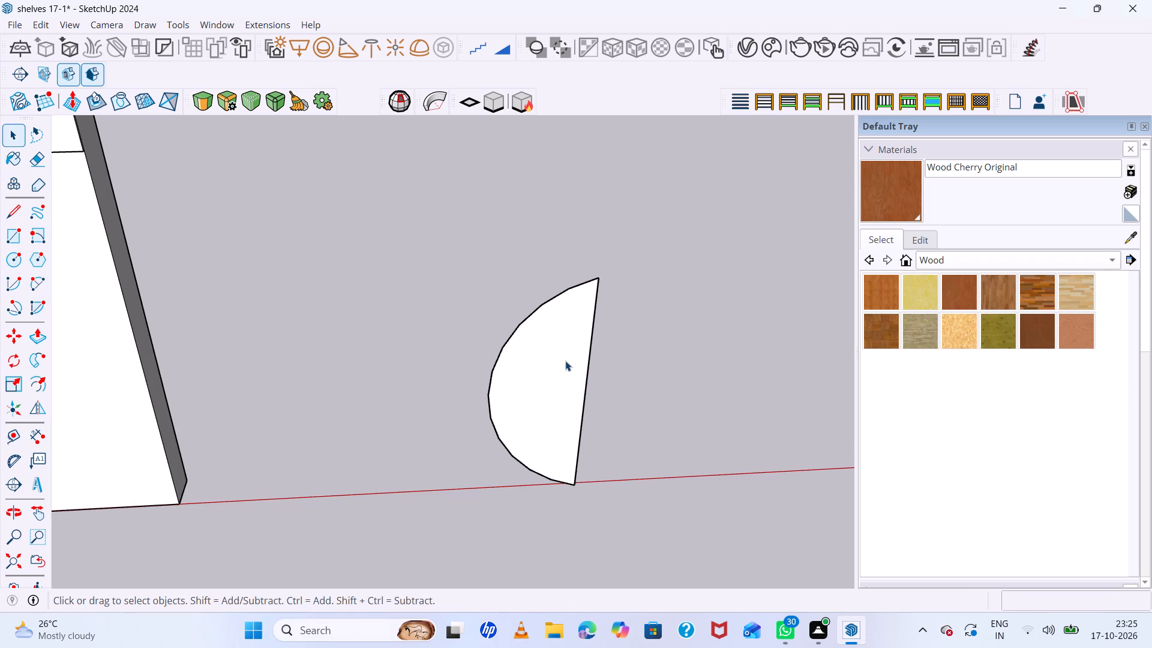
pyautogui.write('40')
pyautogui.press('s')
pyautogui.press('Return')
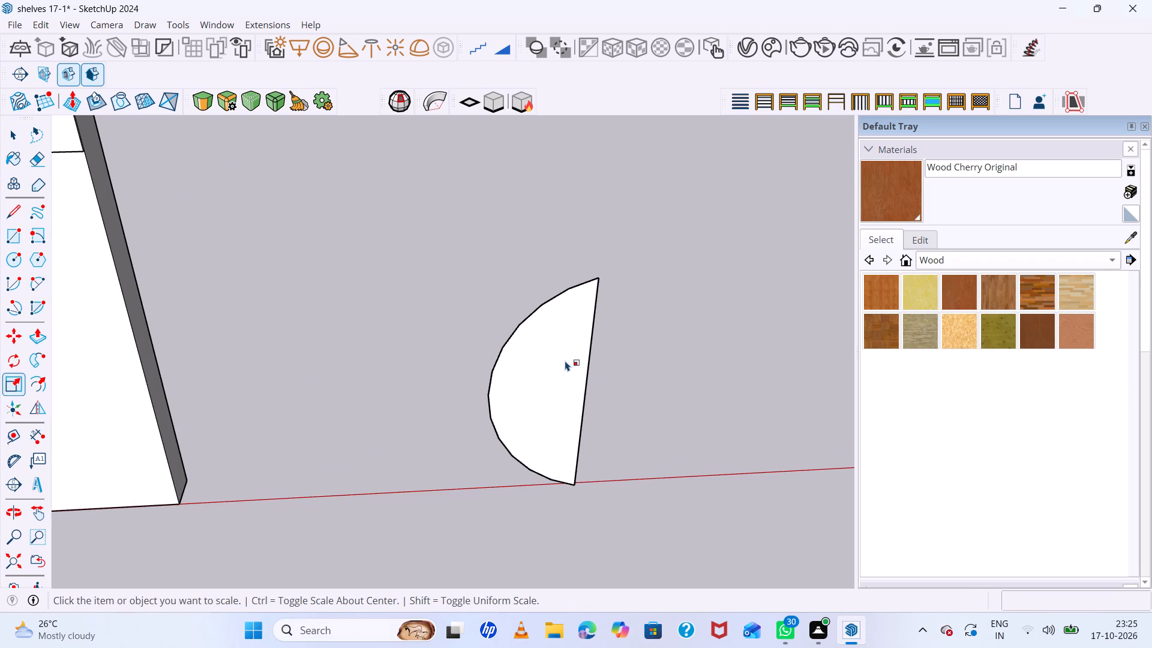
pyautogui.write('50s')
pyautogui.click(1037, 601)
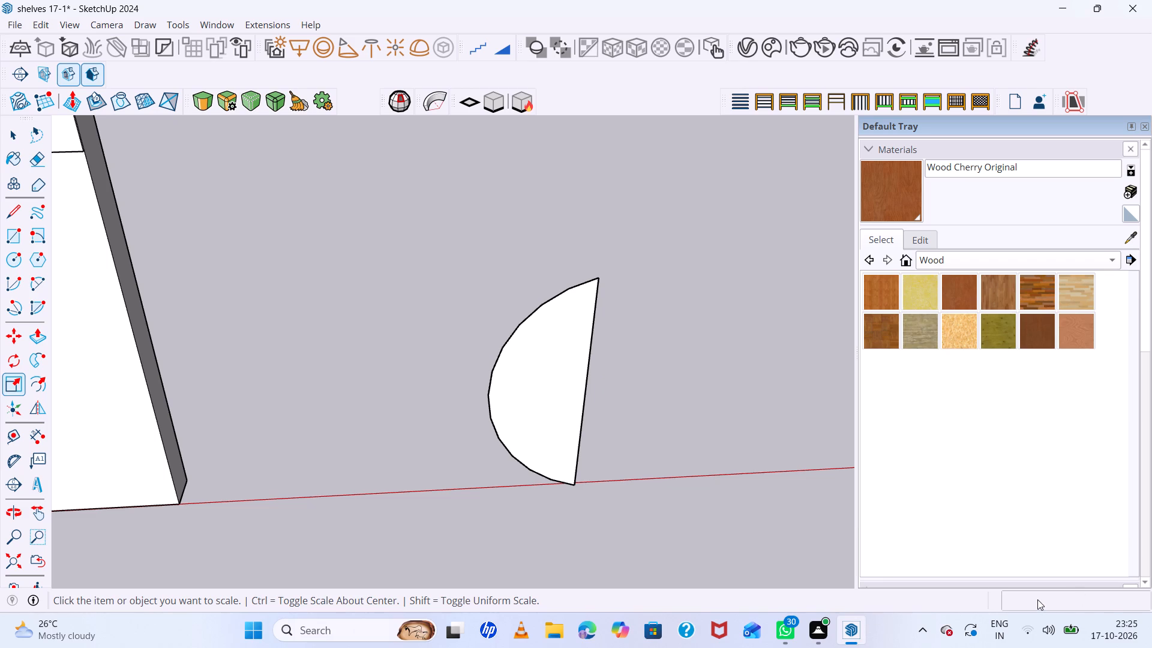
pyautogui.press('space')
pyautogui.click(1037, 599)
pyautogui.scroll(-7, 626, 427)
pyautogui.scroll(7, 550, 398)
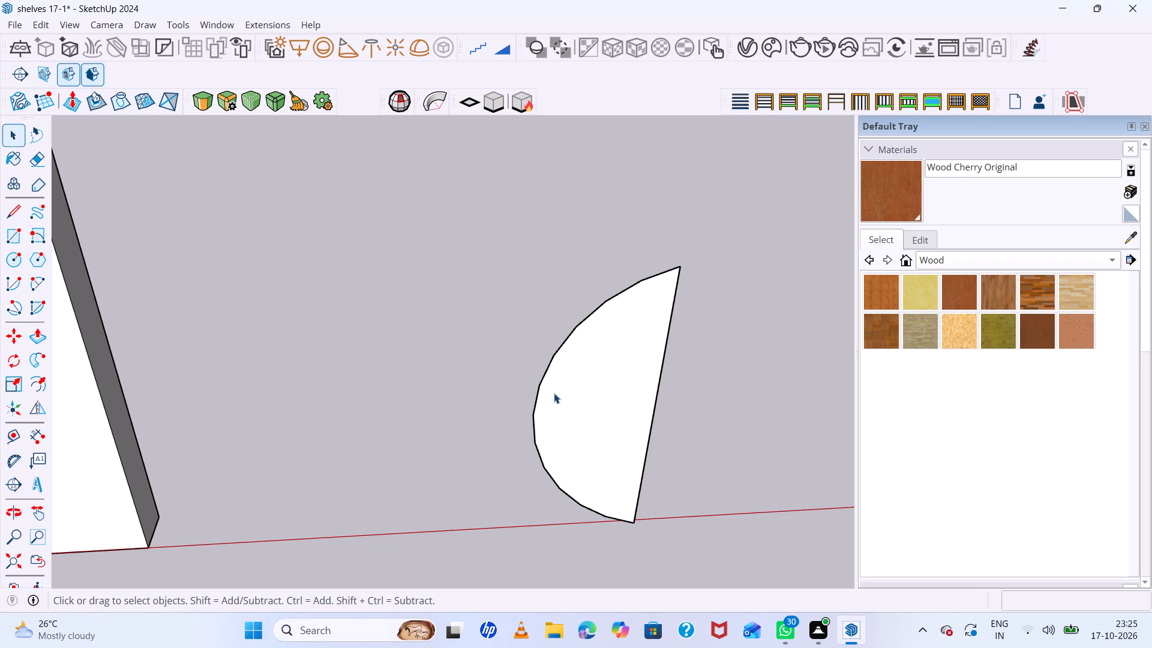
# Push/pull the half-round face 2" to give the mirror shape thickness.
pyautogui.scroll(6, 634, 383)
pyautogui.moveTo(645, 389); pyautogui.dragTo(793, 451, button='middle')
pyautogui.scroll(6, 595, 369)
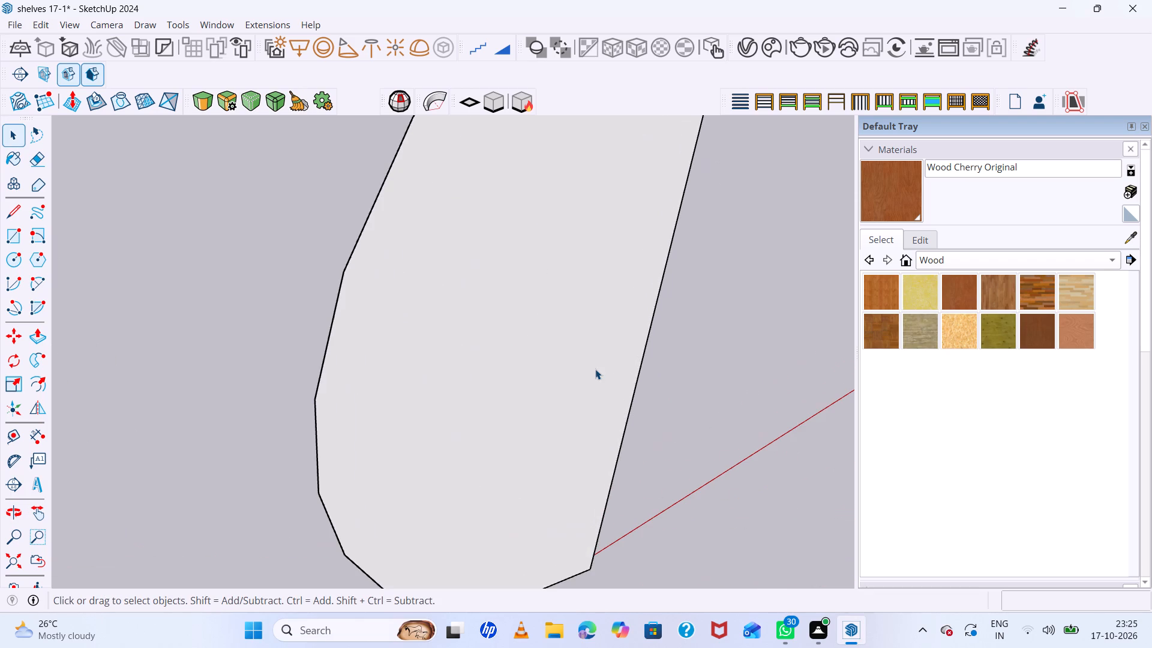
pyautogui.click(594, 368)
pyautogui.press('p')
pyautogui.click(594, 368)
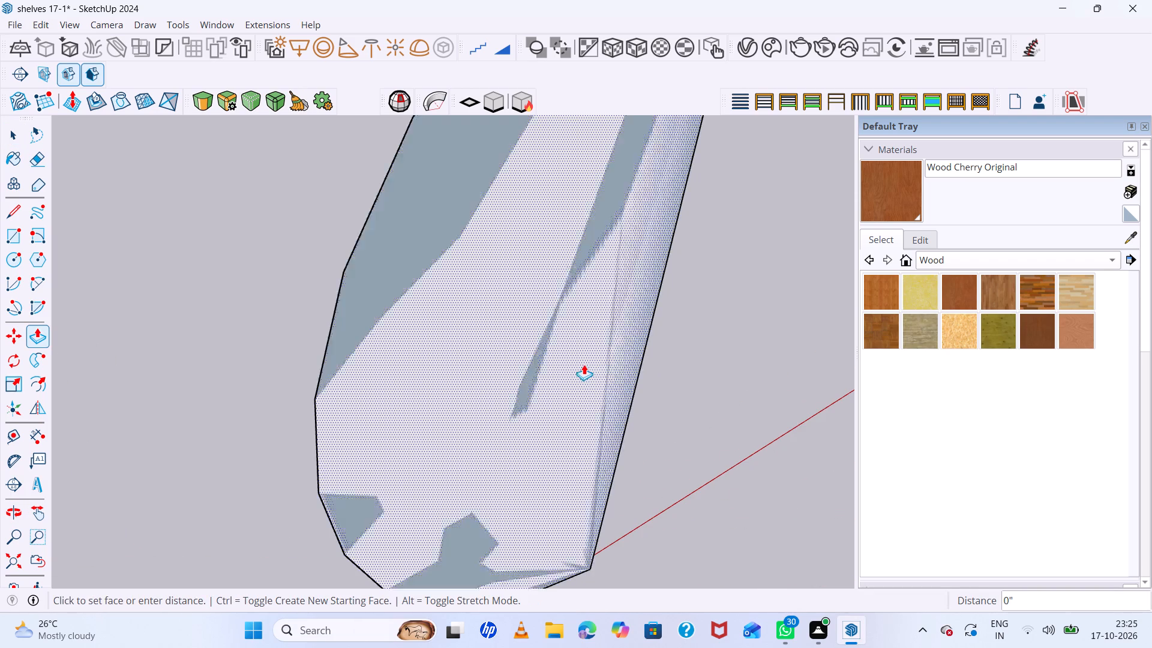
pyautogui.press('2')
pyautogui.press('Return')
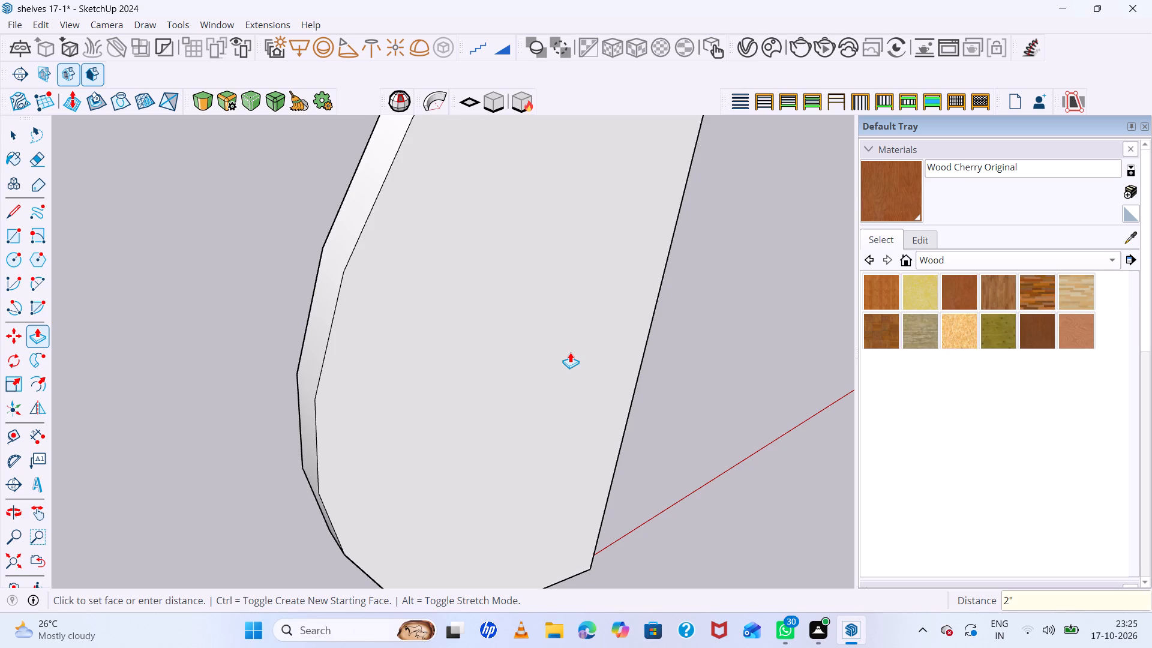
# Offset the outline of the solid's large half-round face inward about 3" to form a border.
pyautogui.scroll(-16, 220, 383)
pyautogui.scroll(1, 434, 371)
pyautogui.moveTo(434, 370); pyautogui.dragTo(0, 455, button='middle')
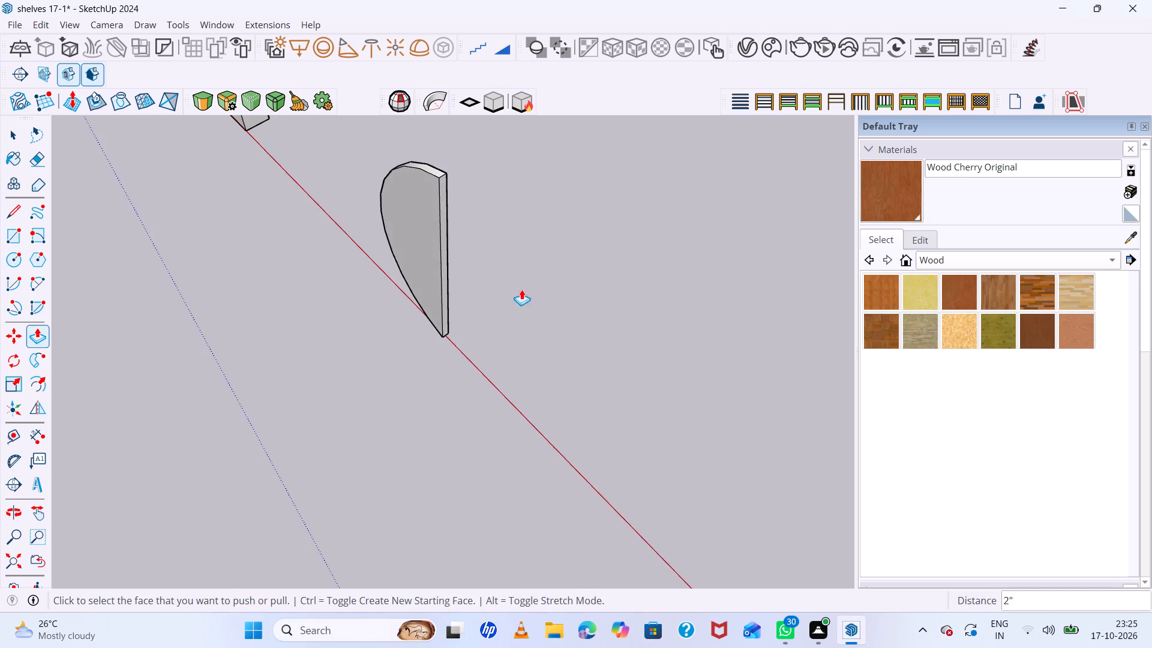
pyautogui.moveTo(521, 289); pyautogui.dragTo(0, 327, button='middle')
pyautogui.scroll(8, 602, 252)
pyautogui.press('space')
pyautogui.doubleClick(424, 281)
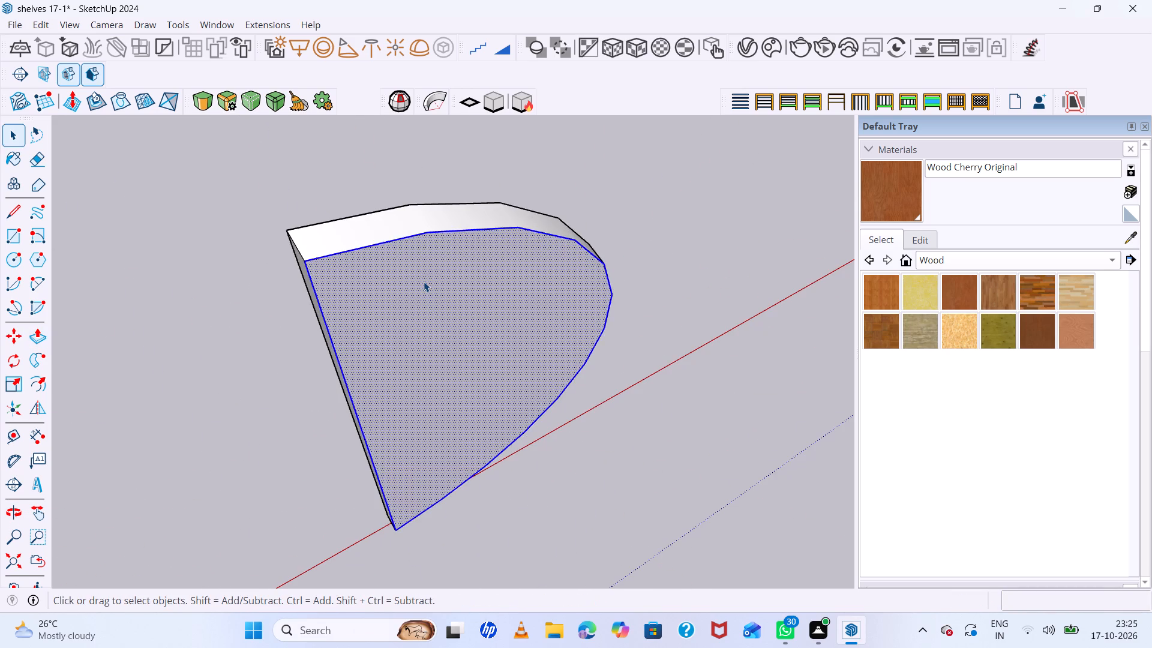
pyautogui.scroll(-7, 424, 281)
pyautogui.tripleClick(423, 281)
pyautogui.click(423, 281)
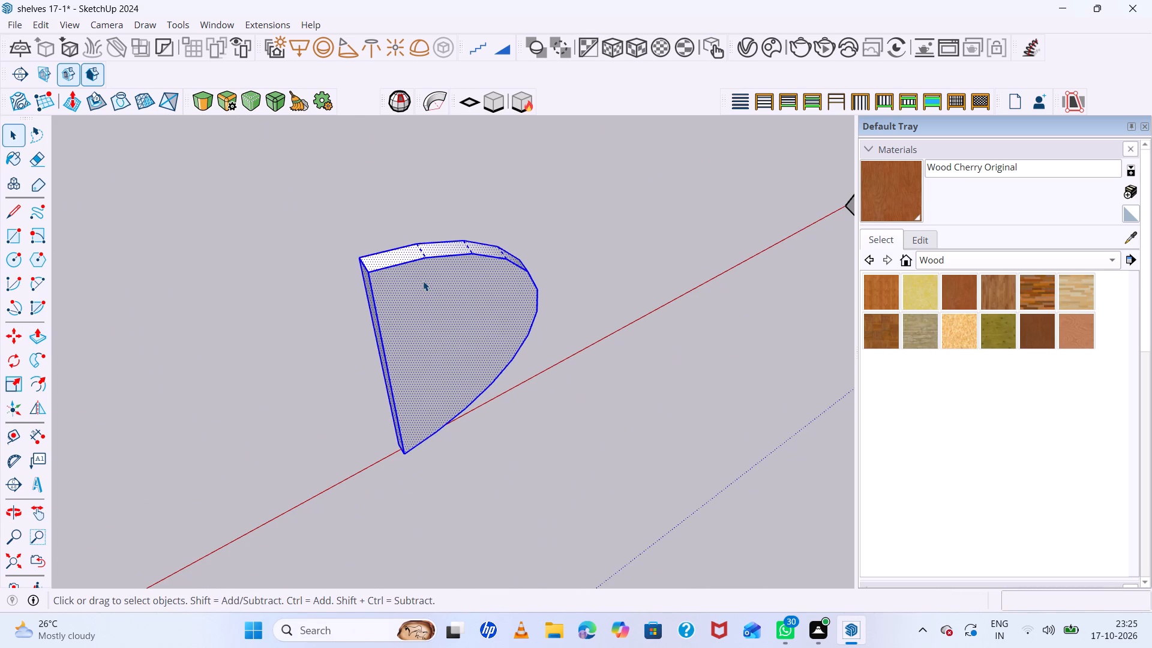
pyautogui.click(533, 259)
pyautogui.click(451, 308)
pyautogui.press('f')
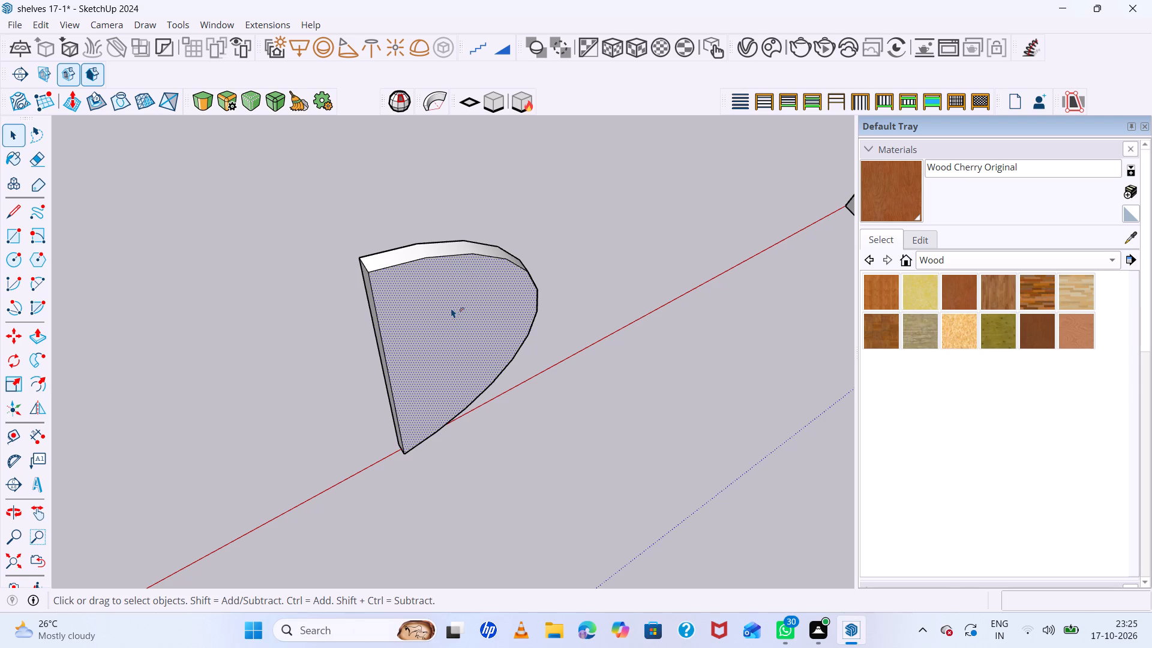
pyautogui.click(394, 341)
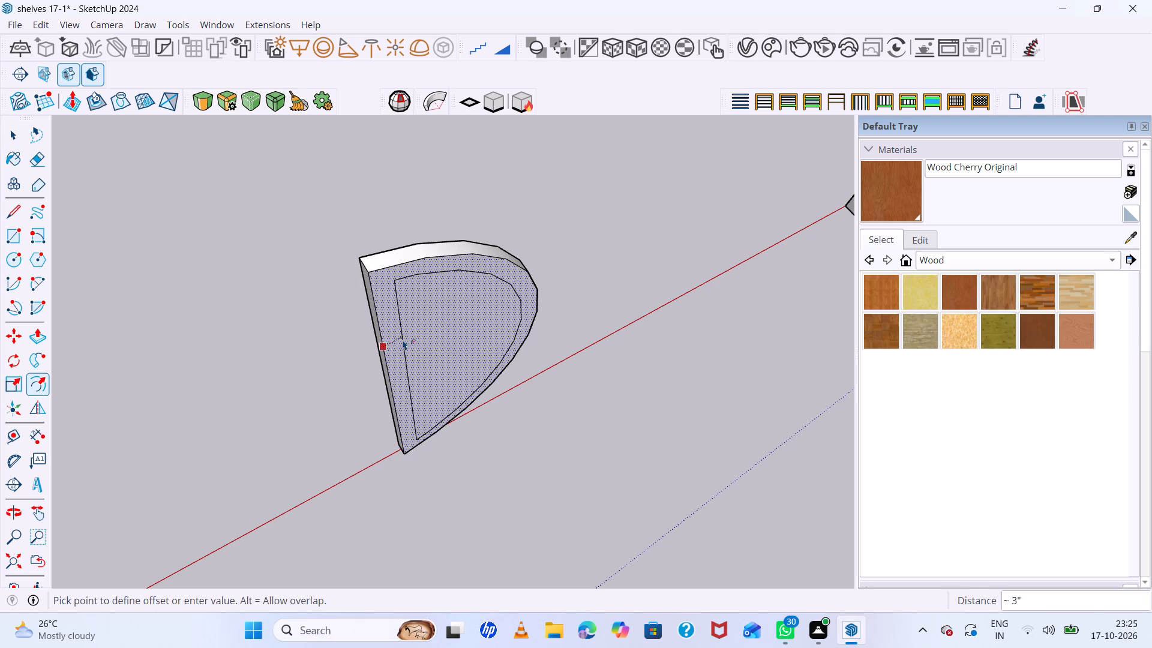
pyautogui.click(403, 340)
pyautogui.scroll(5, 530, 311)
pyautogui.moveTo(529, 299); pyautogui.dragTo(386, 194, button='middle')
pyautogui.press('space')
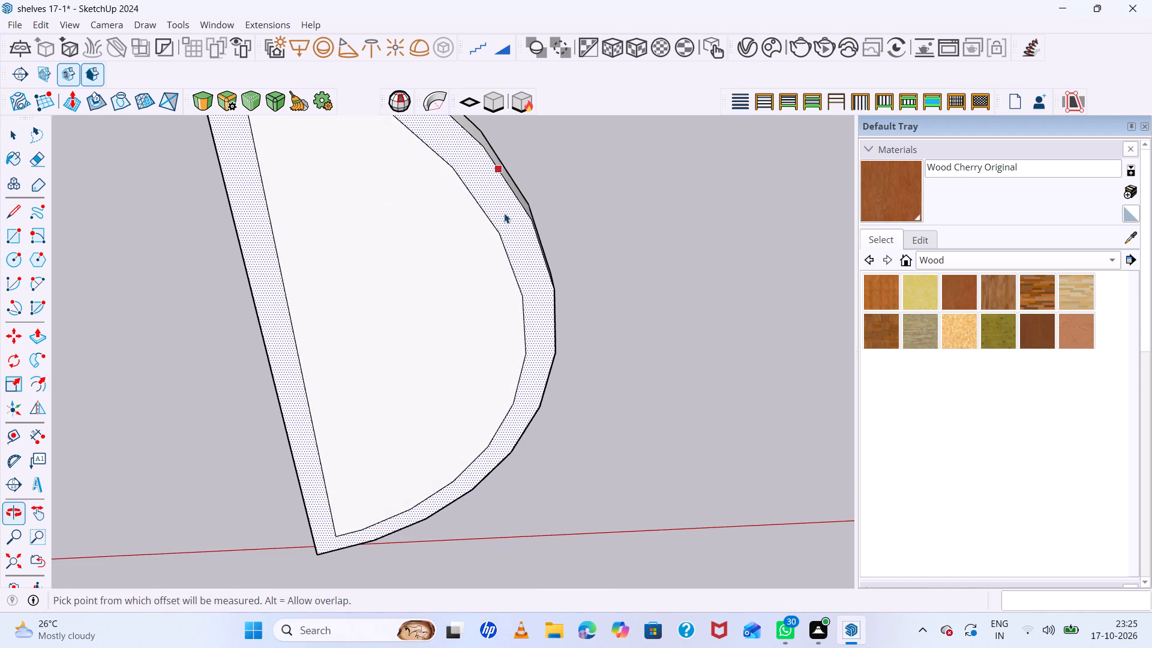
# Copy the offset border face to the clipboard and group the whole half-round solid.
pyautogui.click(519, 236)
pyautogui.hotkey('ctrl', 'c')
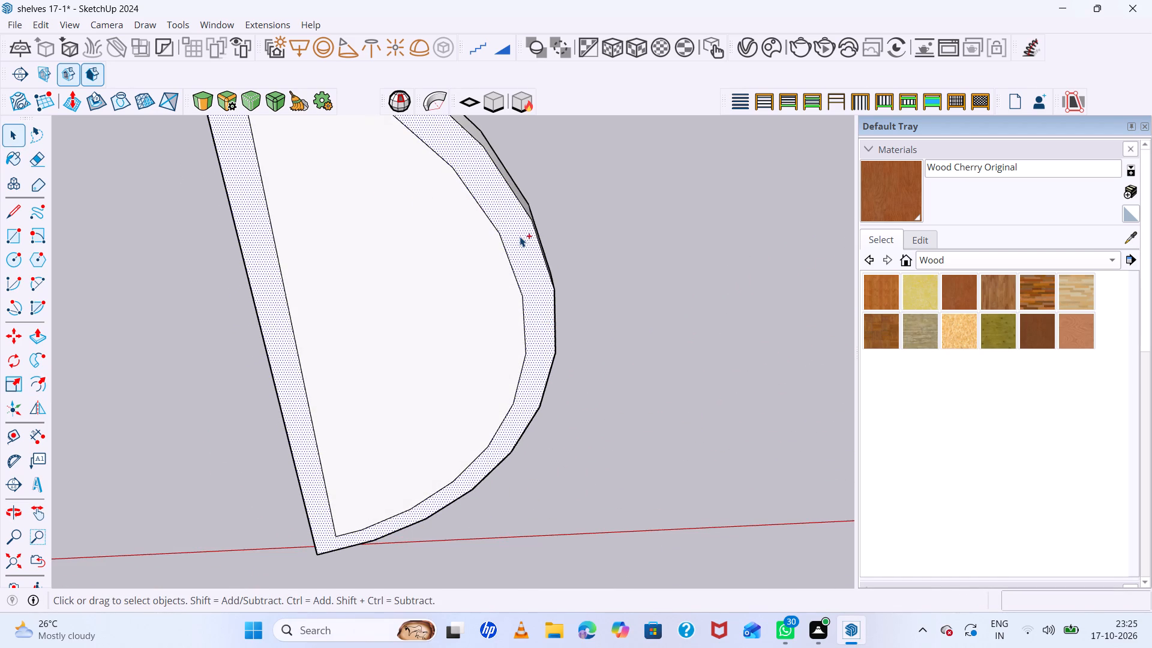
pyautogui.click(574, 239)
pyautogui.tripleClick(521, 250)
pyautogui.rightClick(520, 250)
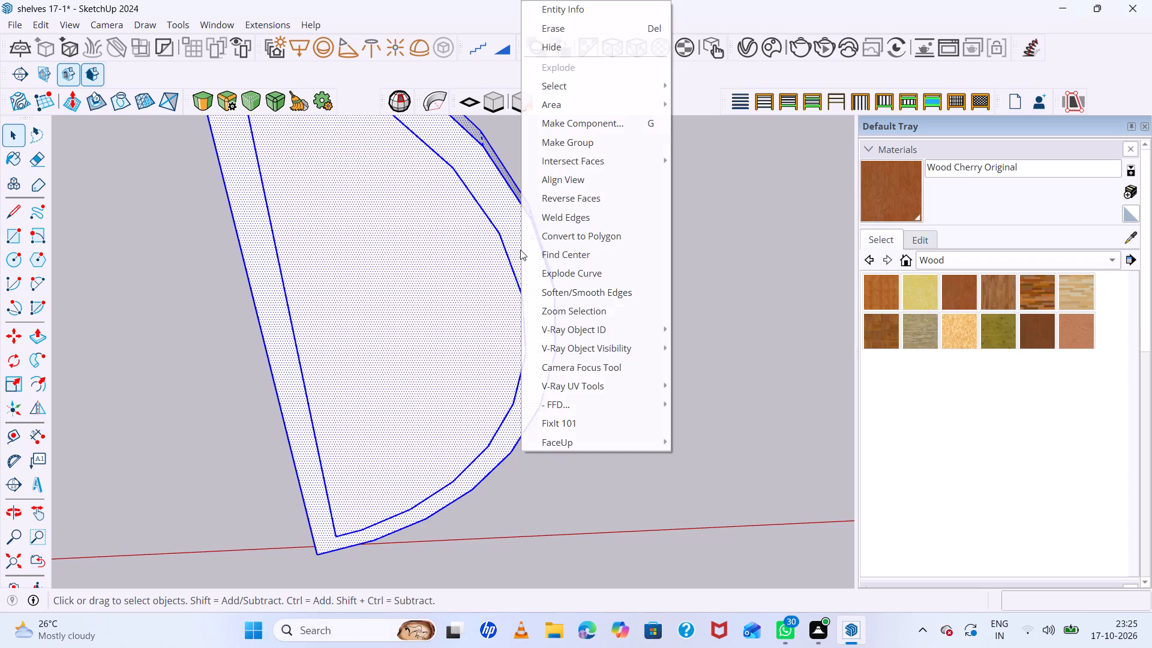
pyautogui.click(601, 135)
# Paste the copied border face in place over the solid and make it a separate group.
pyautogui.scroll(-11, 487, 227)
pyautogui.moveTo(517, 248); pyautogui.dragTo(596, 259, button='middle')
pyautogui.click(227, 238)
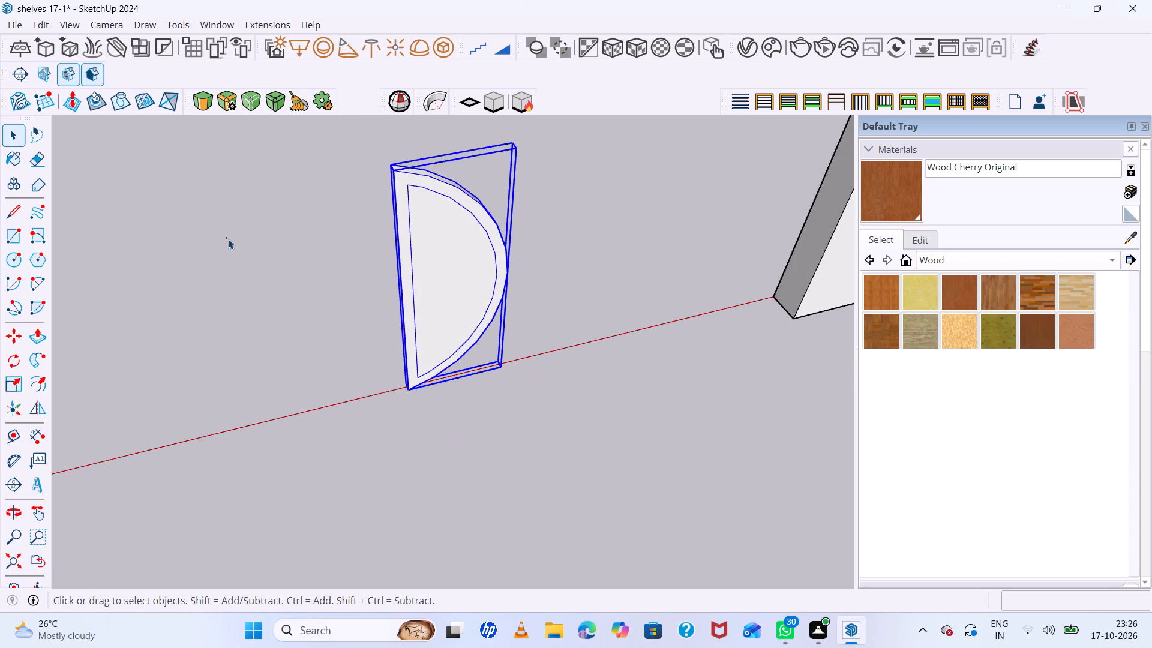
pyautogui.click(46, 26)
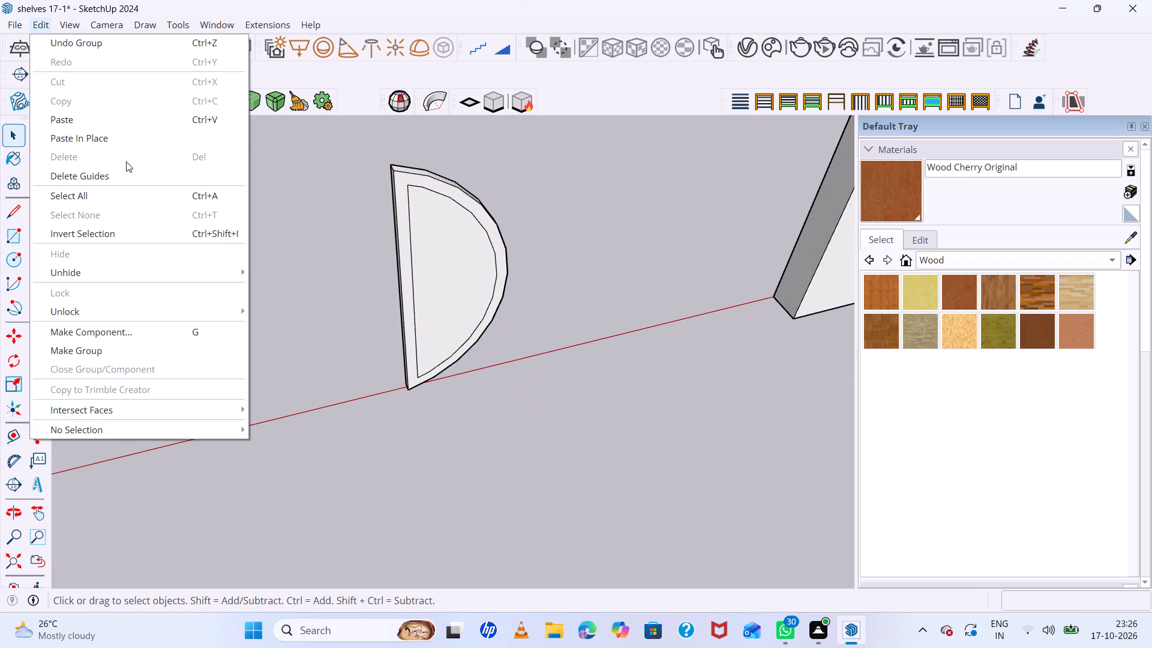
pyautogui.click(128, 141)
pyautogui.rightClick(490, 235)
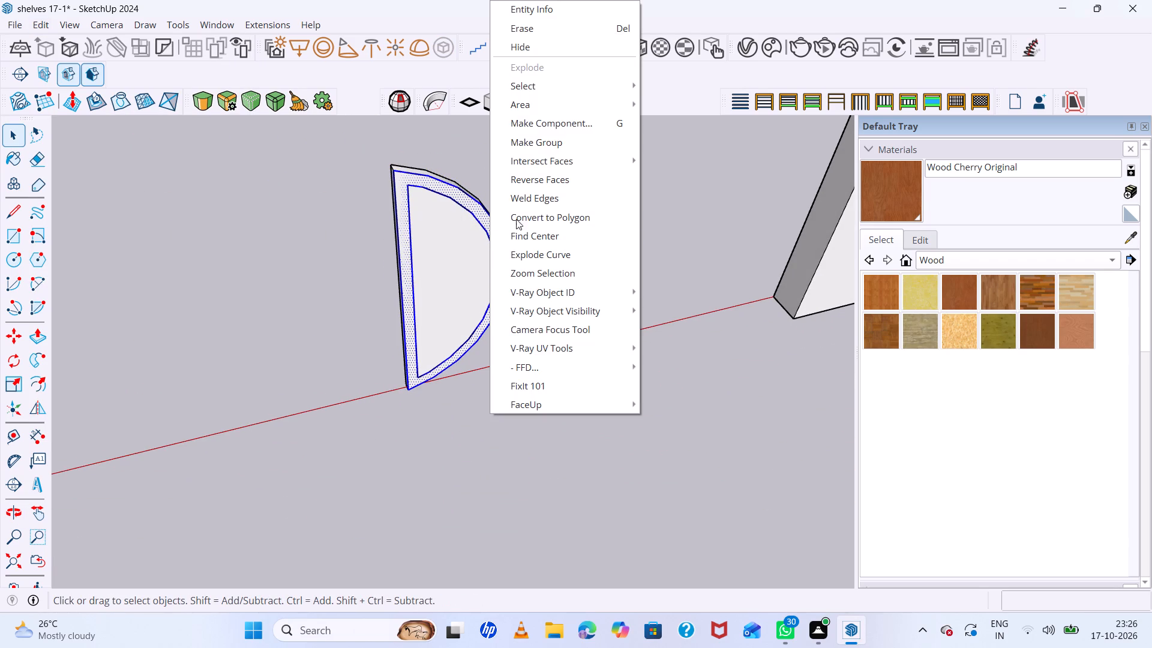
pyautogui.click(567, 137)
# Move the border group 2 mm along the green axis, outward from the half-round solid's face.
pyautogui.scroll(5, 430, 170)
pyautogui.moveTo(342, 172); pyautogui.dragTo(504, 227, button='middle')
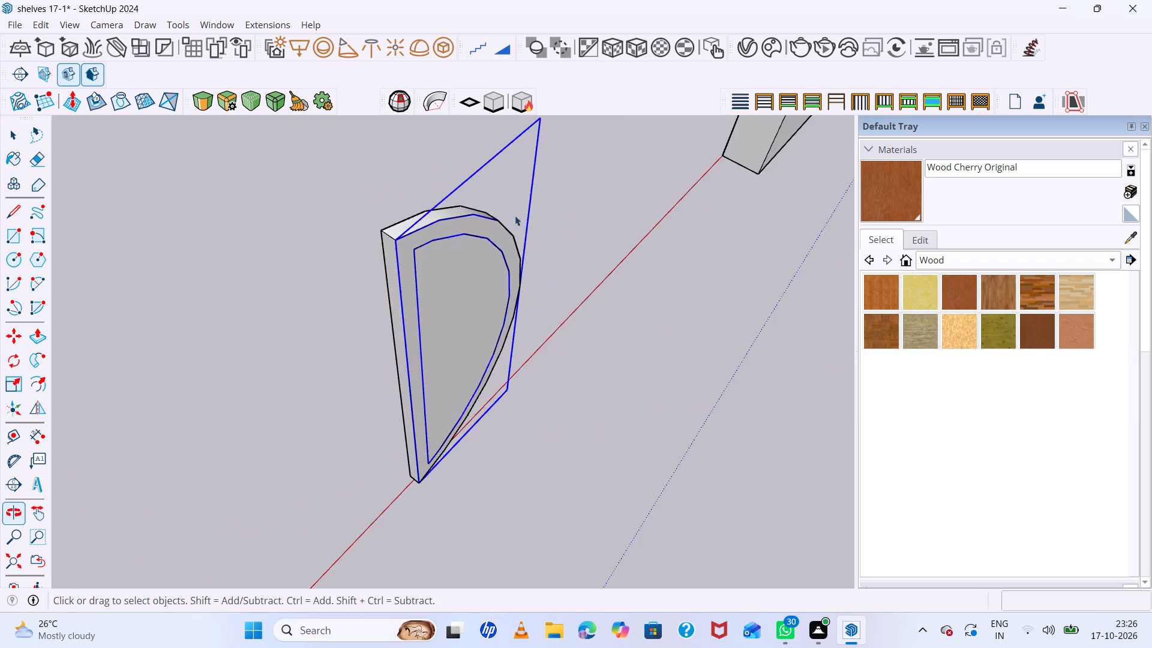
pyautogui.scroll(7, 434, 204)
pyautogui.scroll(-16, 353, 275)
pyautogui.moveTo(365, 278); pyautogui.dragTo(422, 295, button='middle')
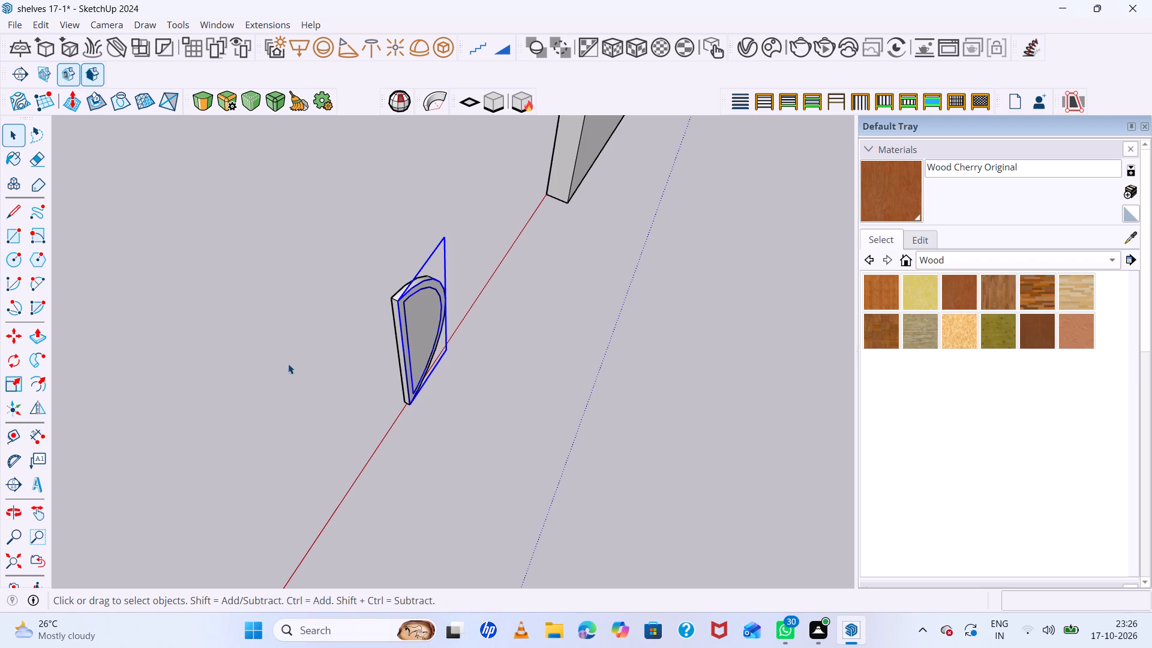
pyautogui.scroll(7, 569, 526)
pyautogui.scroll(-13, 194, 258)
pyautogui.scroll(7, 176, 224)
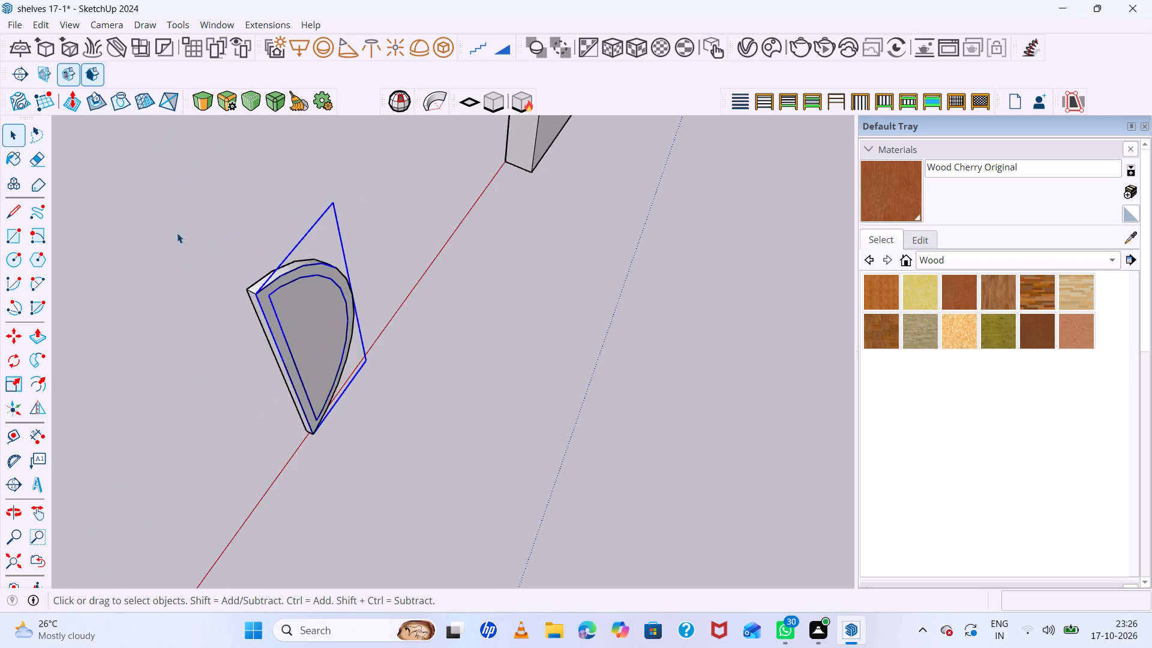
pyautogui.scroll(13, 226, 290)
pyautogui.scroll(-7, 384, 272)
pyautogui.moveTo(492, 277); pyautogui.dragTo(544, 325, button='middle')
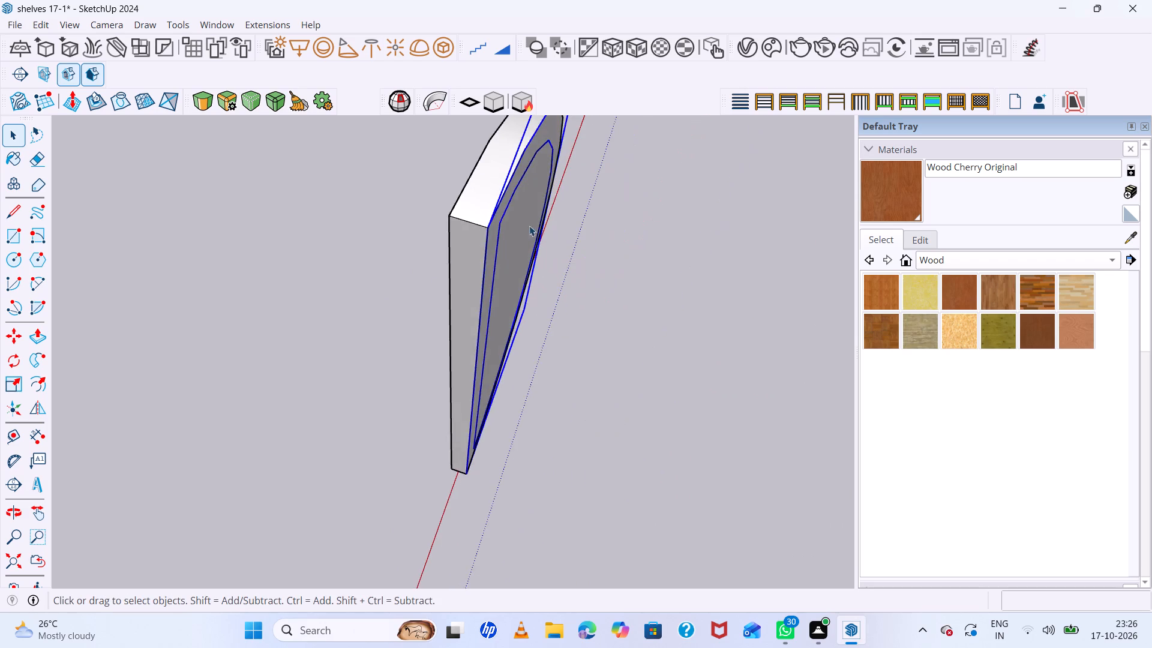
pyautogui.scroll(14, 503, 209)
pyautogui.press('m')
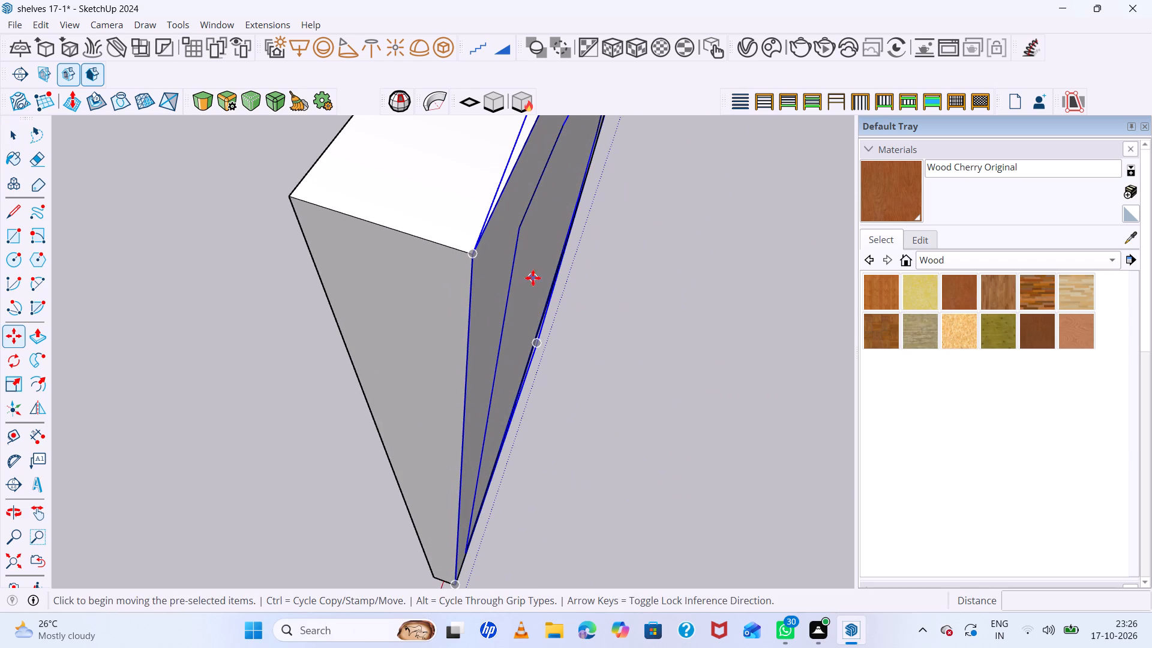
pyautogui.click(476, 254)
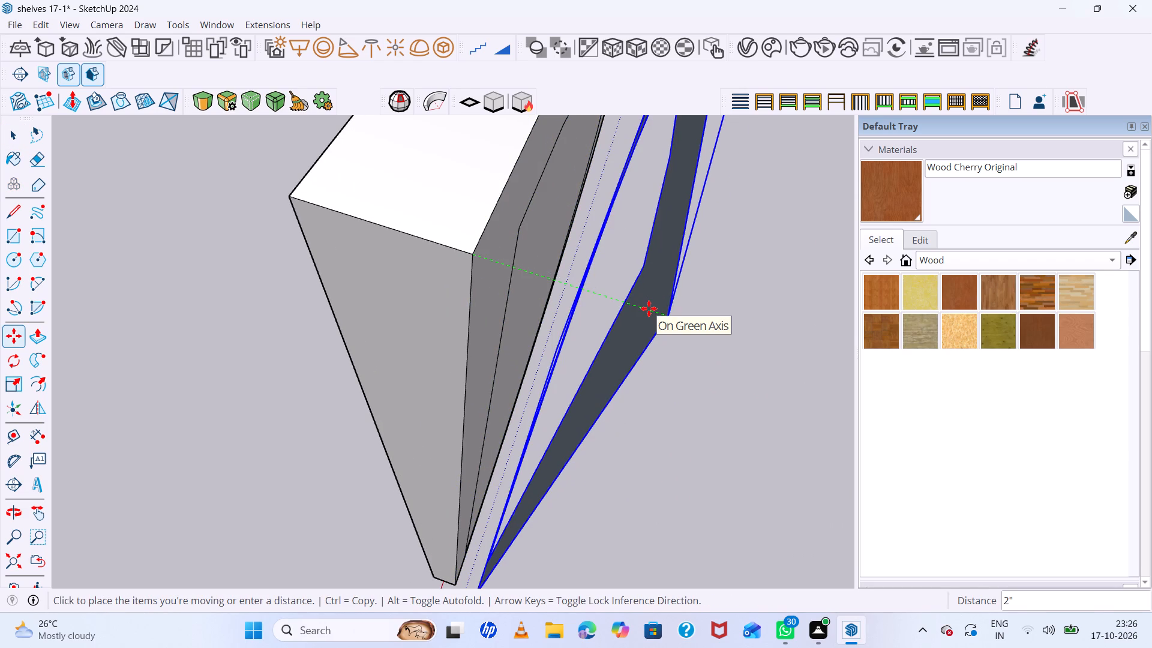
pyautogui.press('Left')
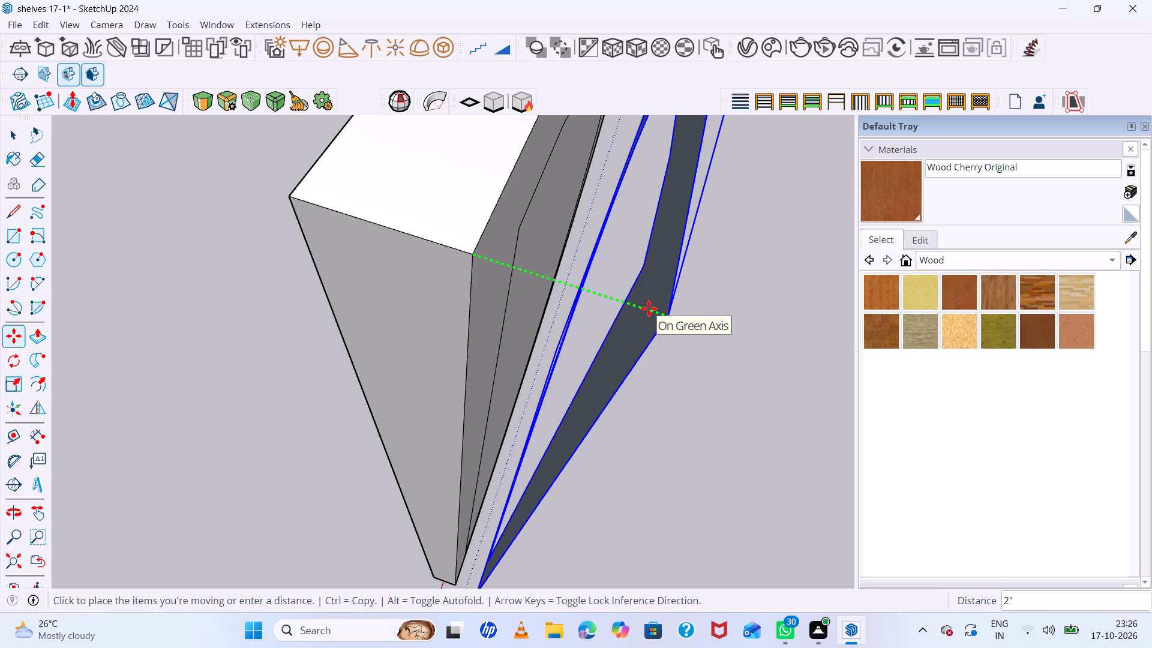
pyautogui.press('2')
pyautogui.write('mm')
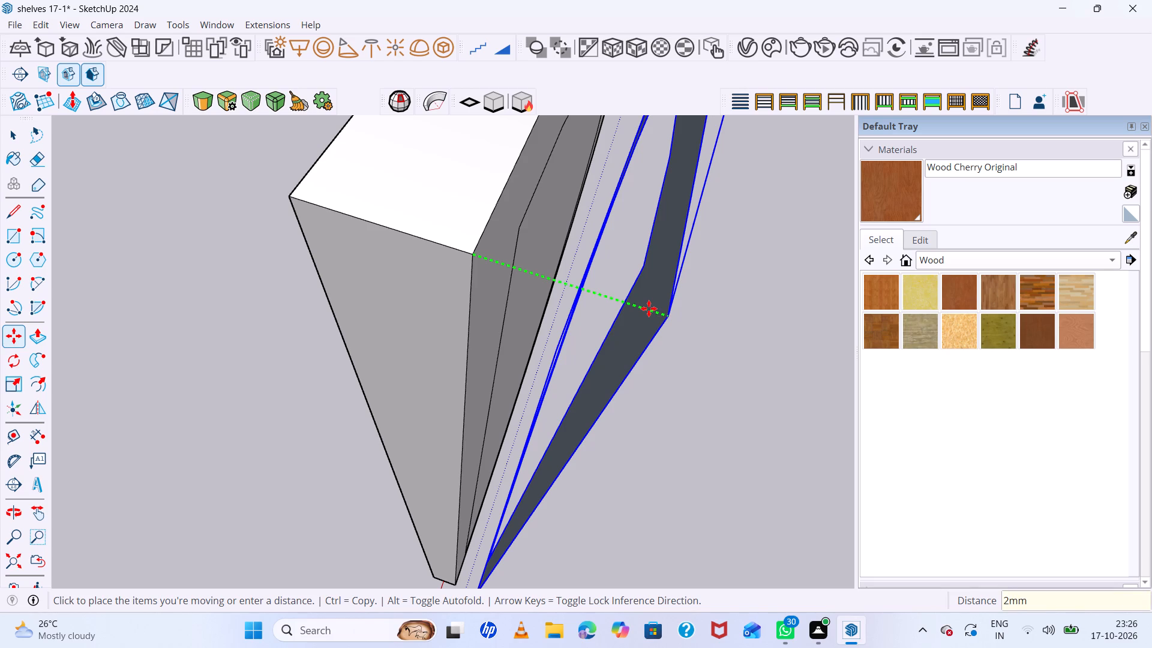
pyautogui.press('Return')
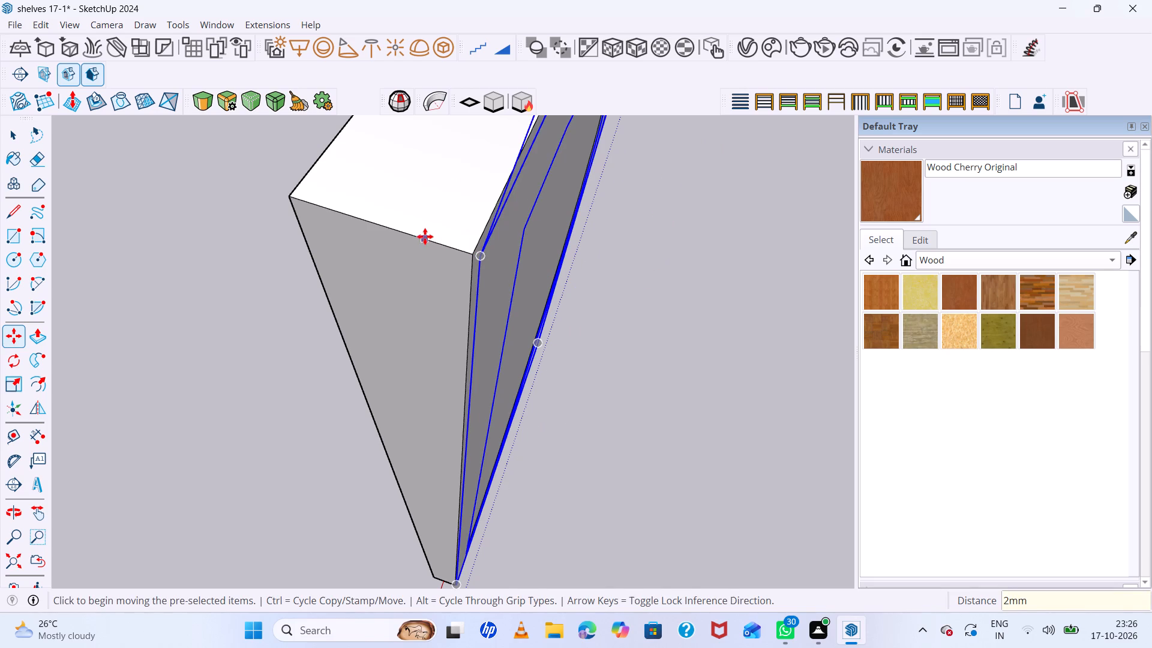
pyautogui.press('space')
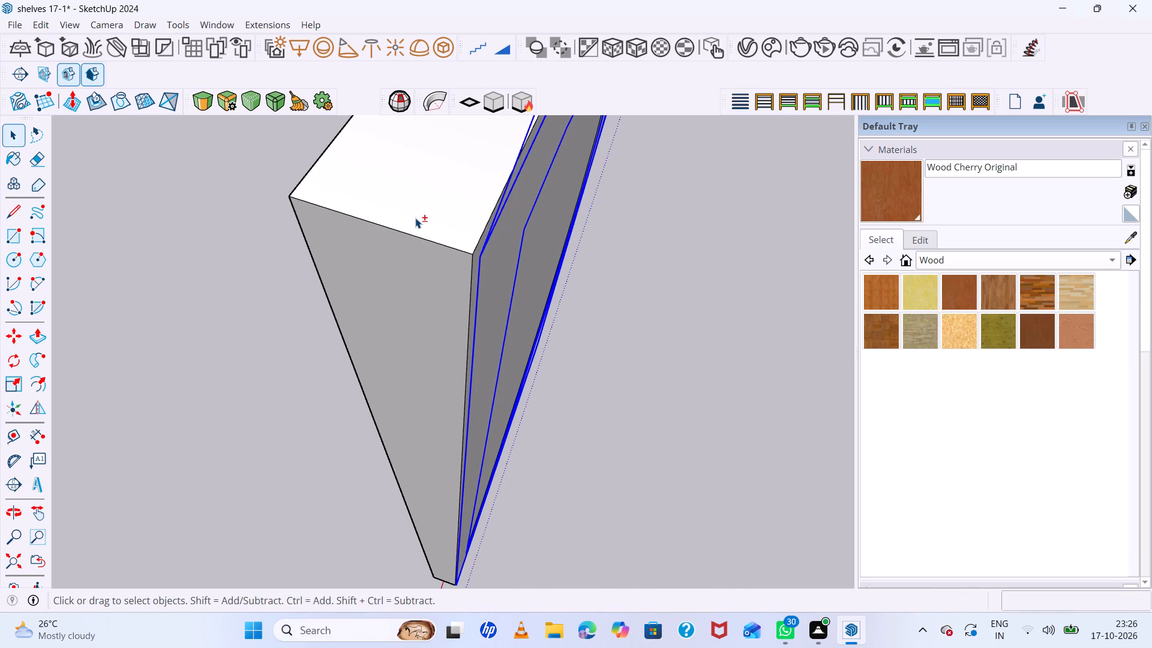
# Select the half-round solid and its border group and move them together into the wardrobe niche, snapping the upper straight-edge corner to the fluted slats.
pyautogui.keyDown('shift'); pyautogui.click(415, 217); pyautogui.keyUp('shift')
pyautogui.scroll(-8, 416, 217)
pyautogui.scroll(13, 475, 239)
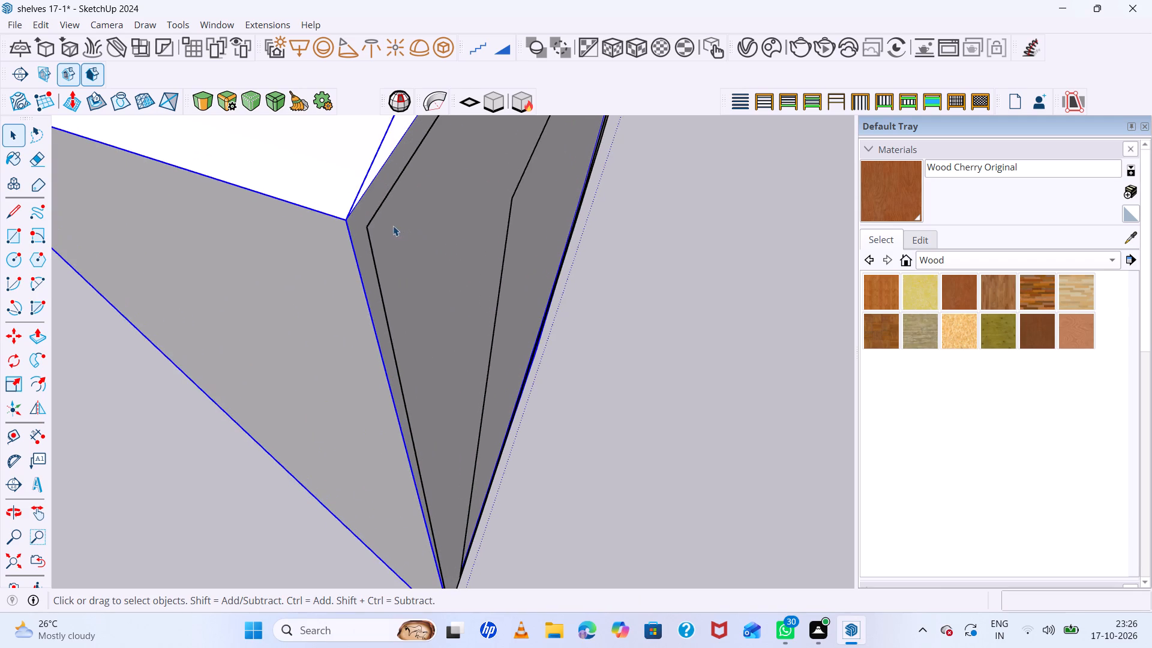
pyautogui.keyDown('shift'); pyautogui.scroll(4, 392, 226); pyautogui.keyUp('shift')
pyautogui.keyDown('shift'); pyautogui.click(362, 224); pyautogui.keyUp('shift')
pyautogui.scroll(-20, 362, 224)
pyautogui.scroll(-3, 362, 224)
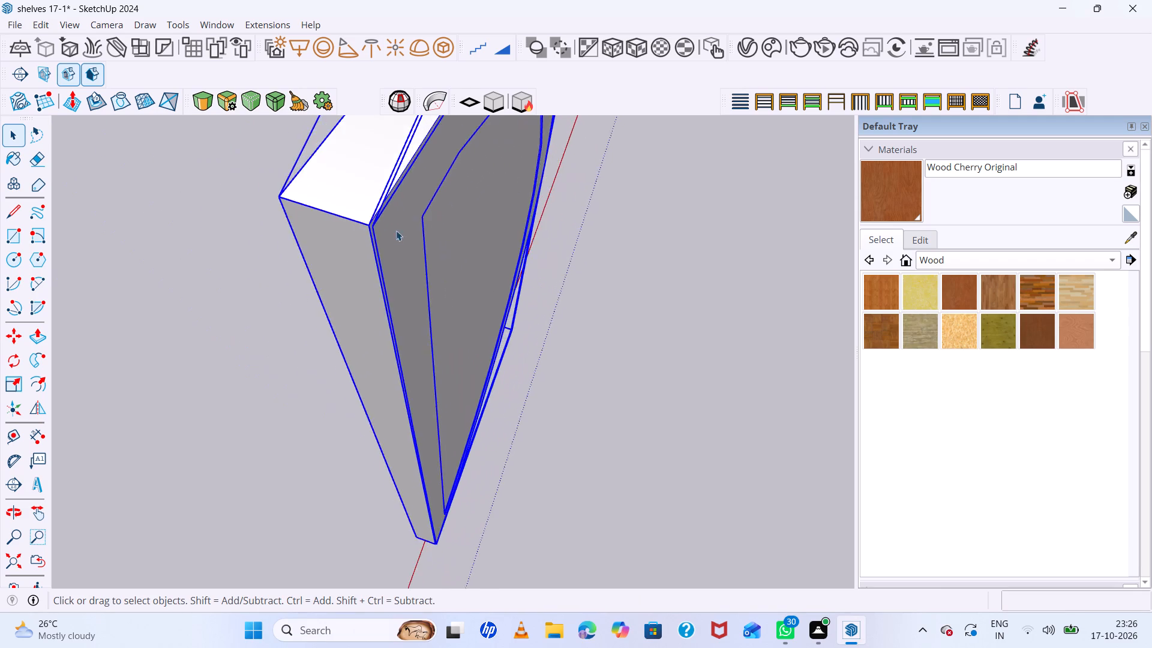
pyautogui.scroll(1, 406, 233)
pyautogui.moveTo(414, 238); pyautogui.dragTo(507, 266, button='middle')
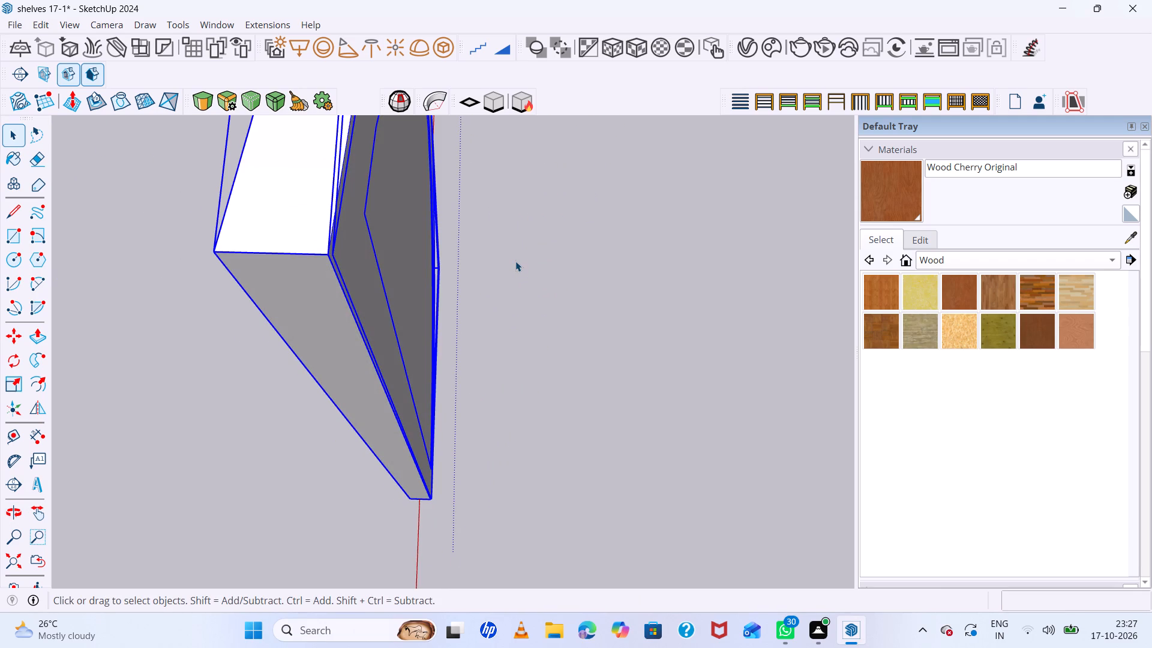
pyautogui.press('m')
pyautogui.scroll(7, 343, 250)
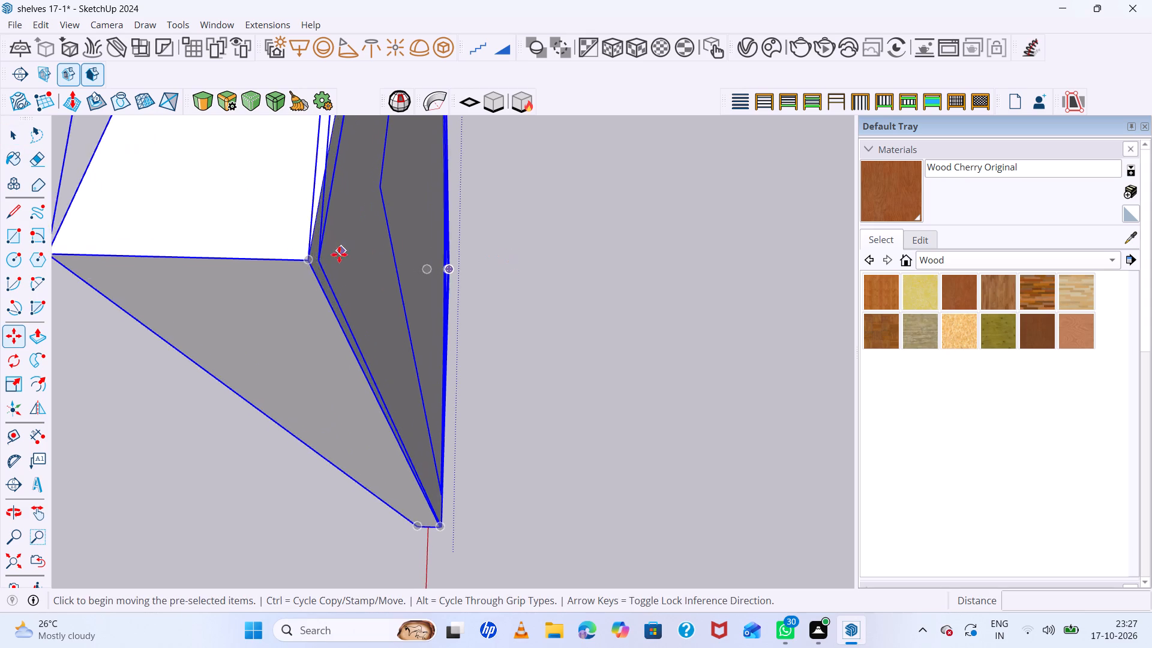
pyautogui.scroll(6, 339, 254)
pyautogui.click(300, 260)
pyautogui.scroll(-19, 459, 278)
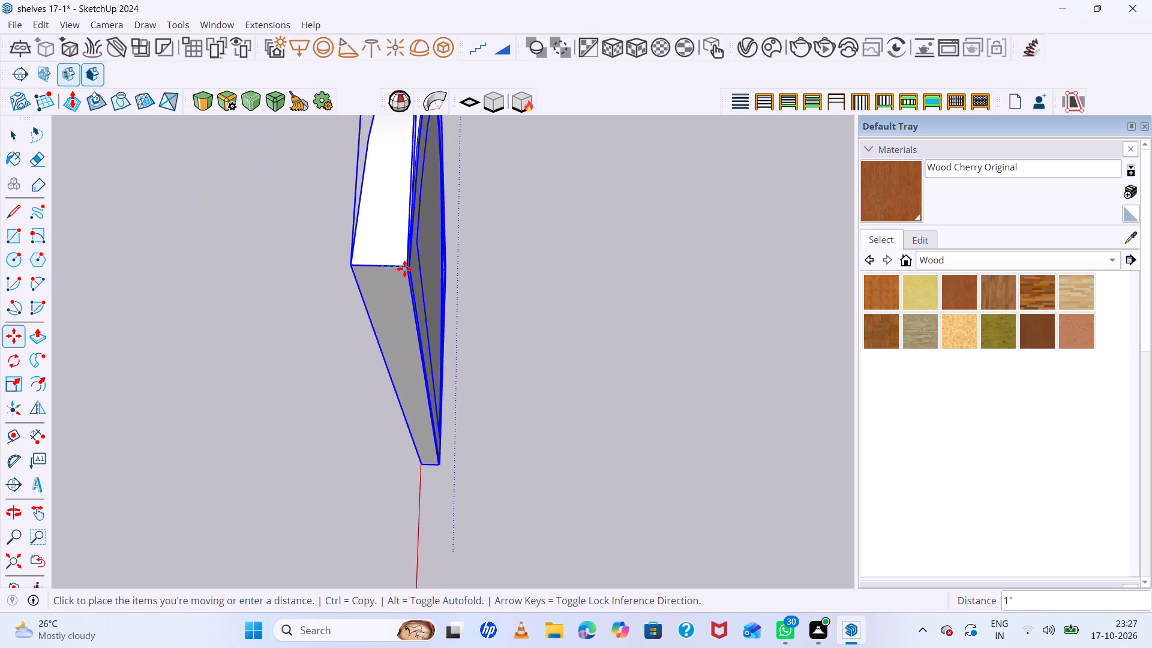
pyautogui.scroll(-20, 404, 269)
pyautogui.scroll(-20, 404, 269)
pyautogui.scroll(-1, 404, 269)
pyautogui.scroll(2, 376, 199)
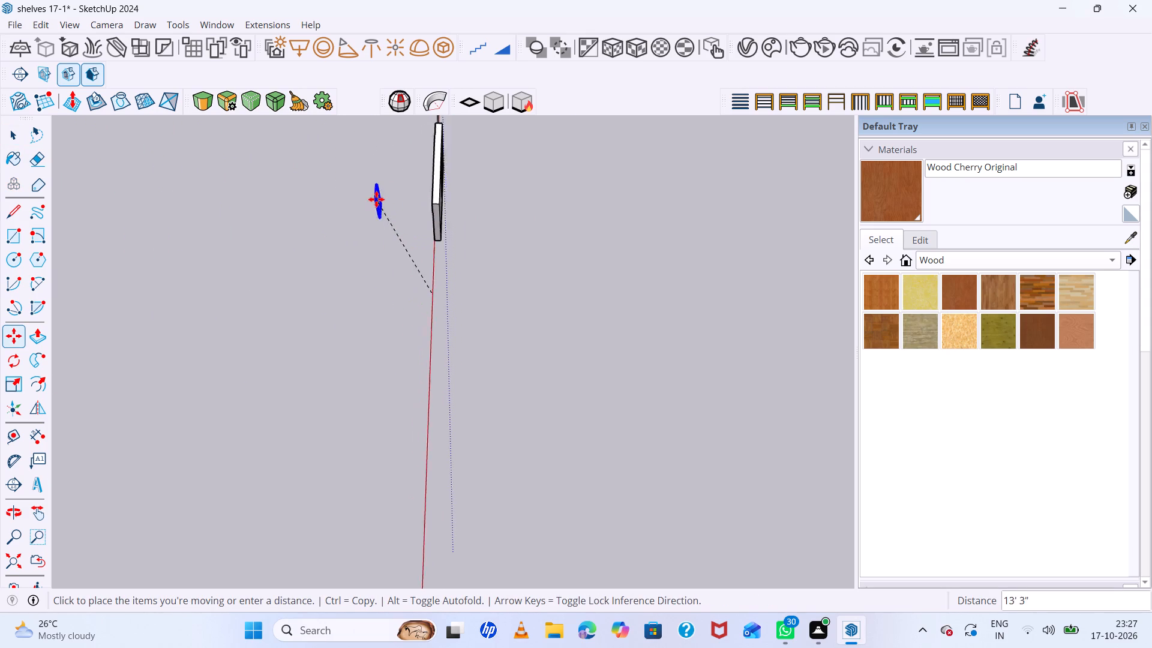
pyautogui.scroll(13, 376, 199)
pyautogui.moveTo(372, 207); pyautogui.dragTo(616, 263, button='middle')
pyautogui.scroll(-15, 617, 262)
pyautogui.scroll(2, 505, 187)
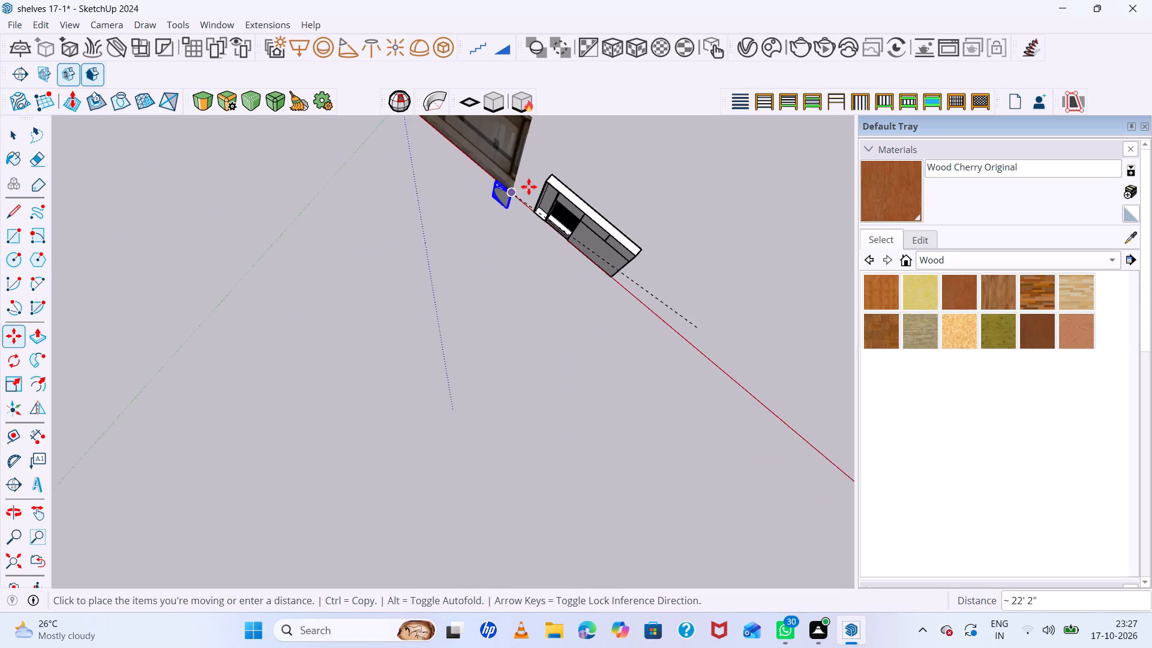
pyautogui.scroll(13, 529, 187)
pyautogui.moveTo(596, 262); pyautogui.dragTo(664, 63, button='middle')
pyautogui.scroll(14, 619, 210)
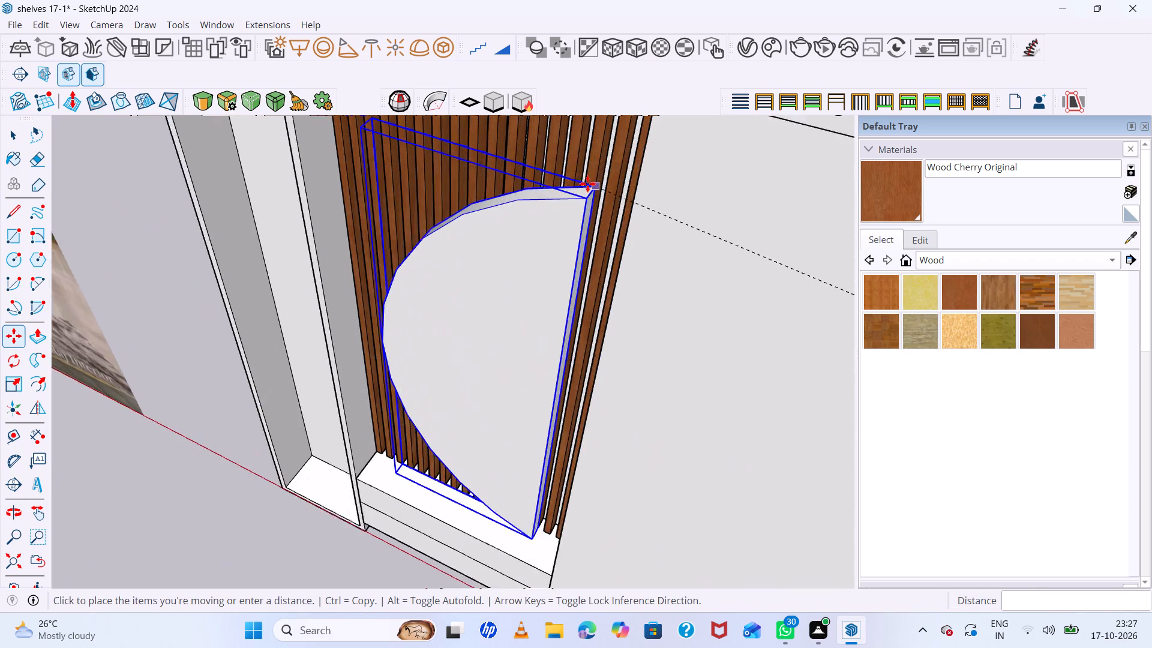
pyautogui.scroll(19, 599, 153)
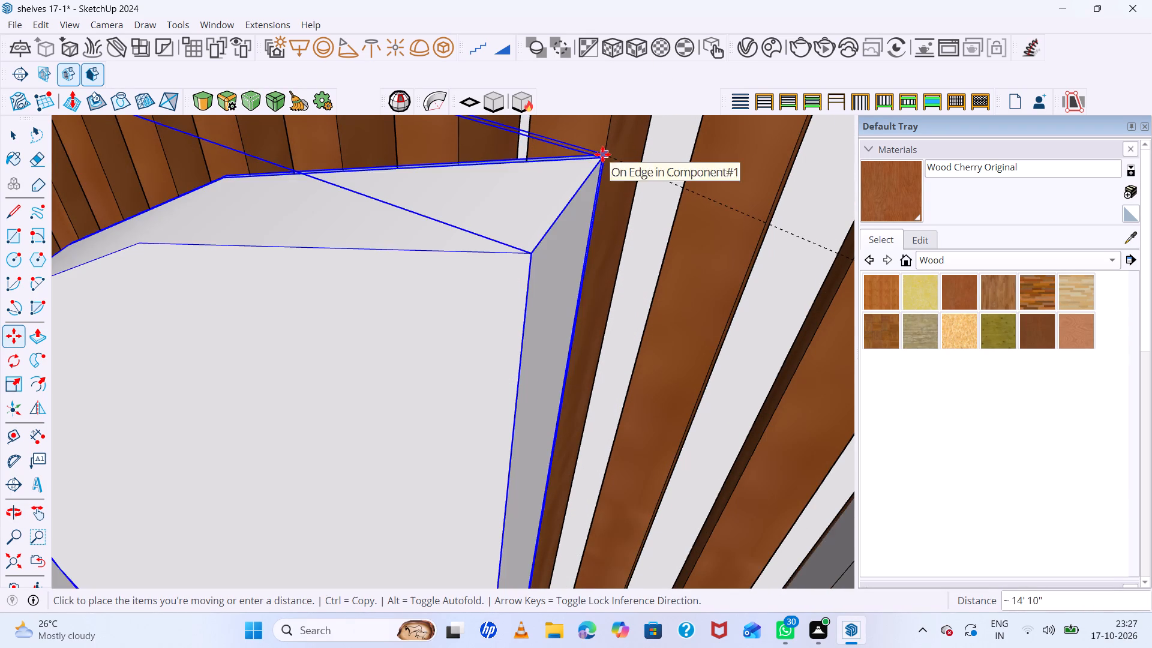
pyautogui.click(602, 154)
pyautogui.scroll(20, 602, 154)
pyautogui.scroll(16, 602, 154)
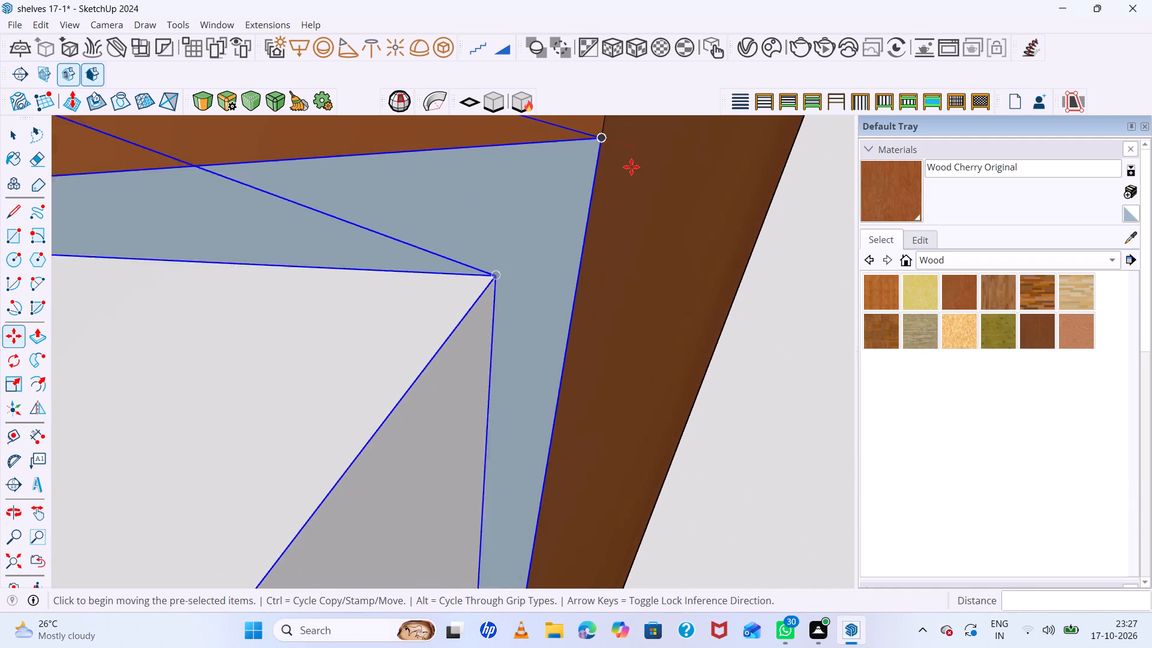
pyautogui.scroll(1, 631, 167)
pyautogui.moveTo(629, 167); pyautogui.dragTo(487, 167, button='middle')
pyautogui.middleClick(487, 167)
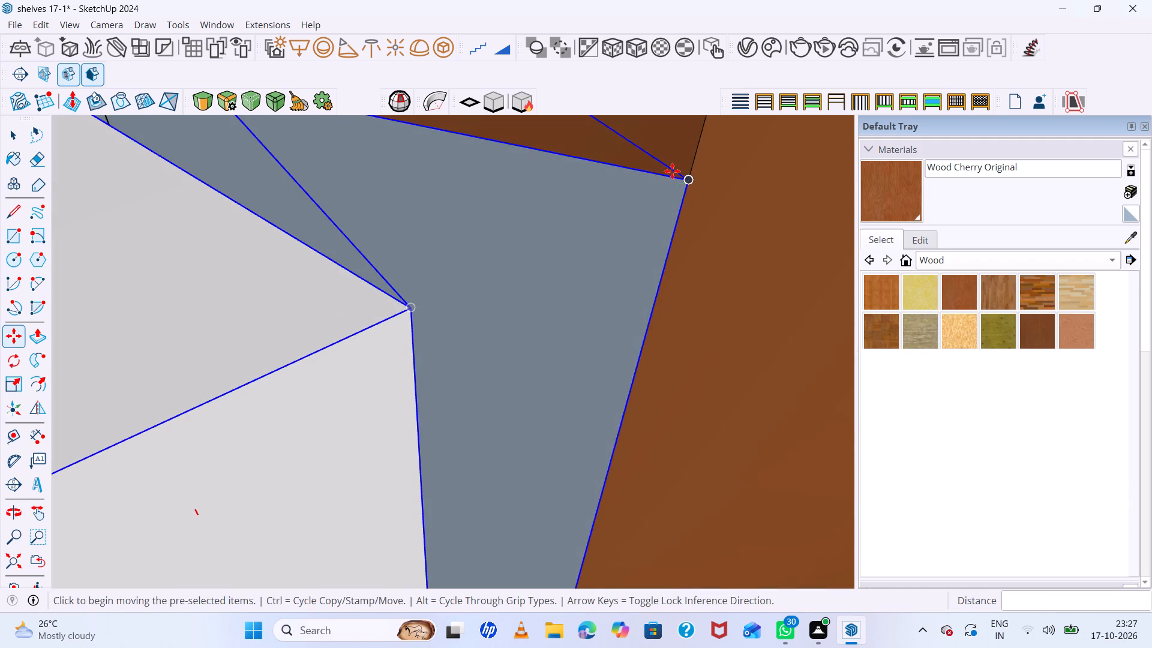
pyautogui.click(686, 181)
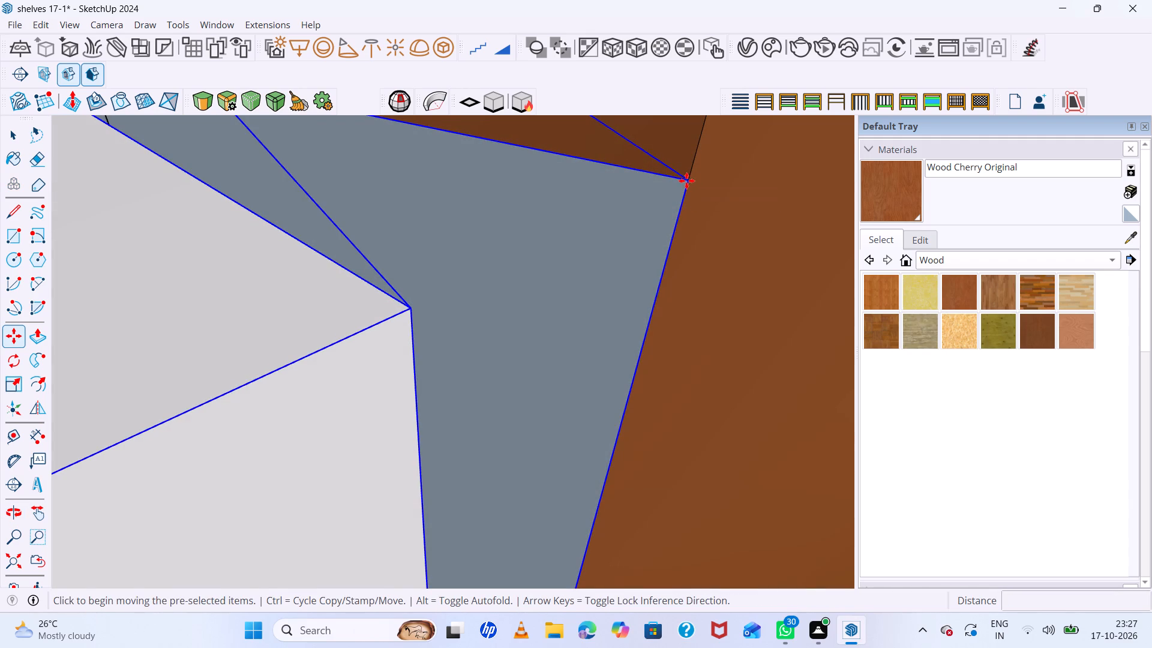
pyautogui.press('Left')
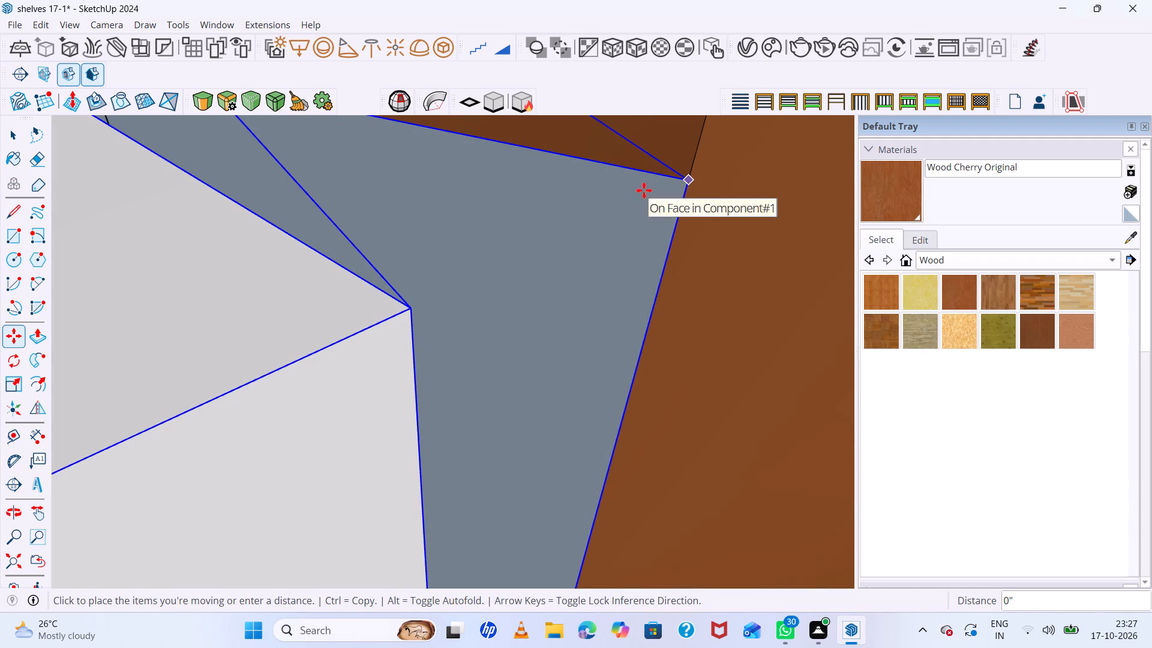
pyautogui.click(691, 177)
# Move the half-round solid and its border 2 mm along the green axis, away from the fluted slats.
pyautogui.scroll(-13, 509, 268)
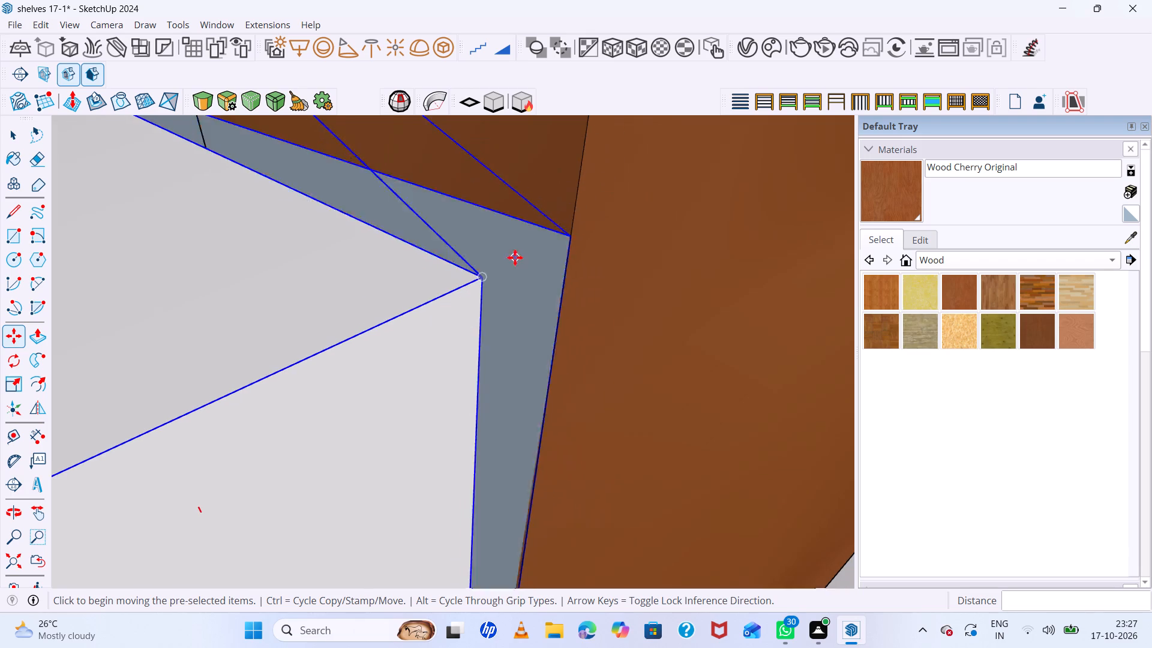
pyautogui.scroll(-11, 515, 257)
pyautogui.scroll(-13, 380, 331)
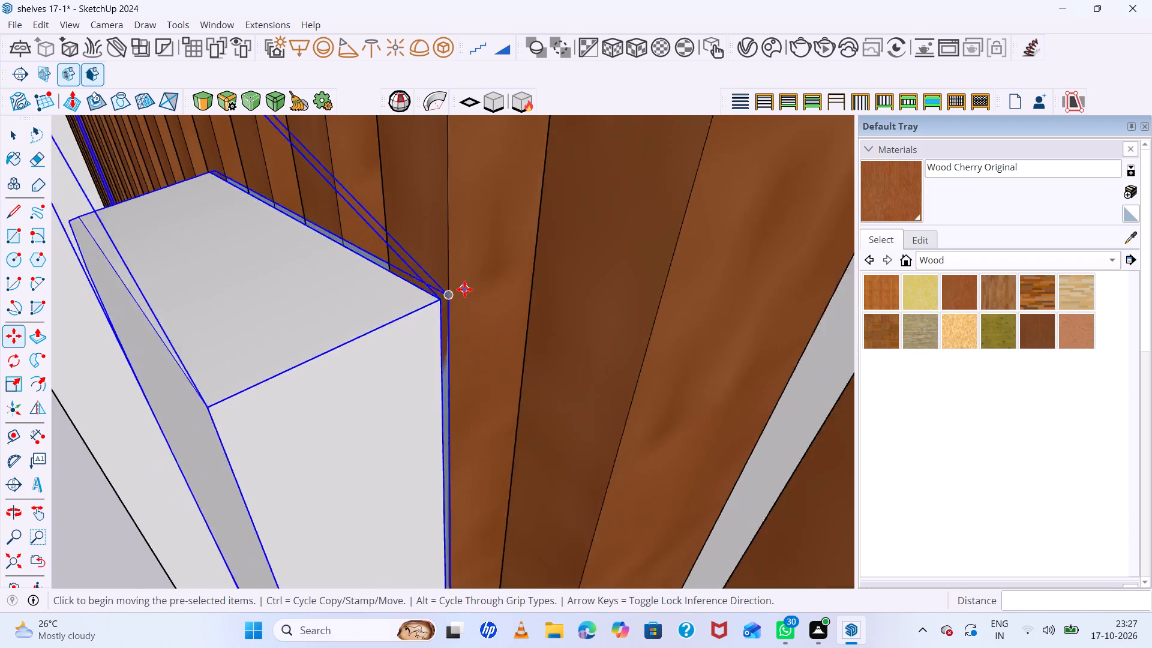
pyautogui.scroll(-3, 464, 289)
pyautogui.scroll(-15, 376, 329)
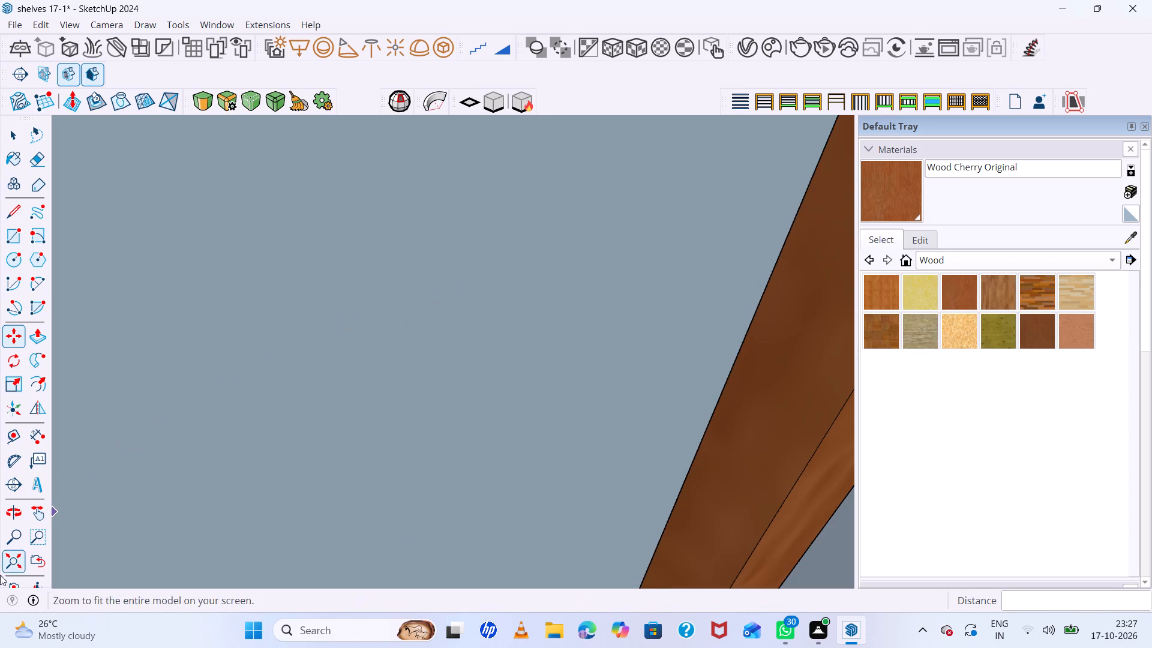
pyautogui.click(12, 565)
pyautogui.scroll(11, 485, 429)
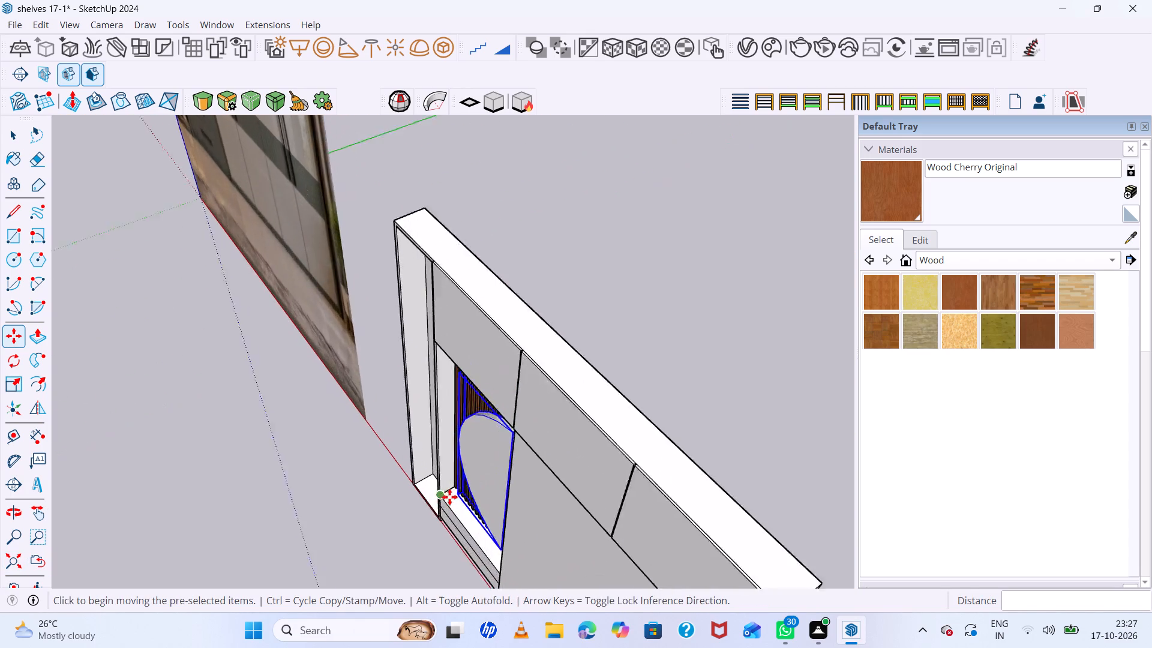
pyautogui.scroll(8, 449, 497)
pyautogui.moveTo(537, 448); pyautogui.dragTo(641, 431, button='middle')
pyautogui.scroll(7, 715, 265)
pyautogui.scroll(6, 698, 182)
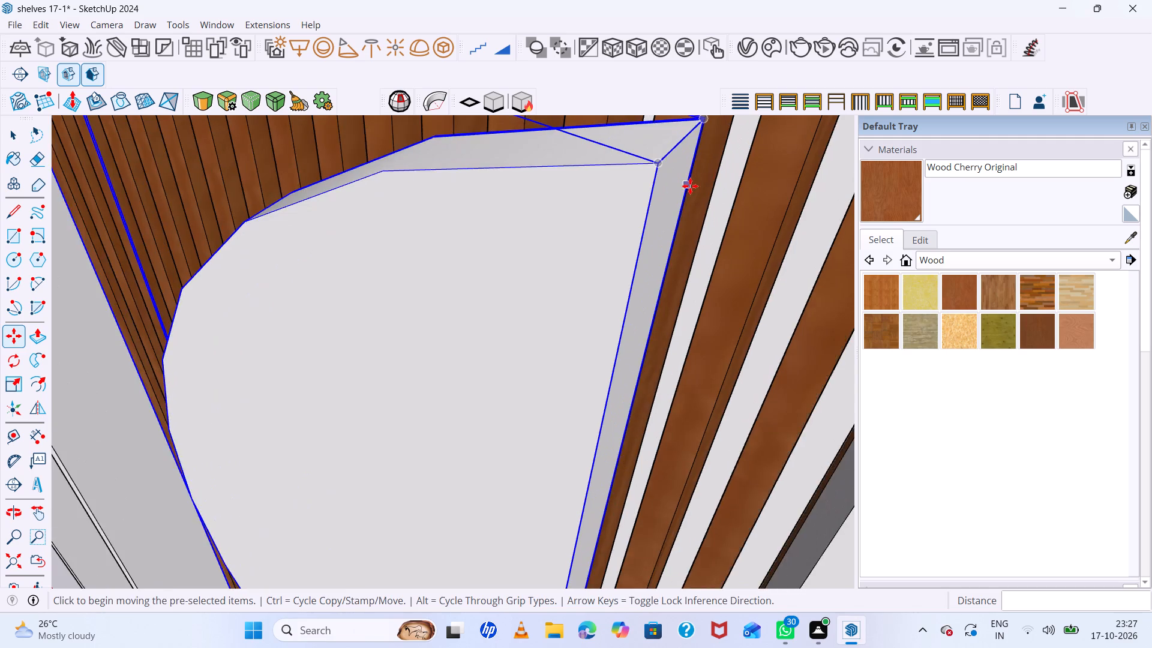
pyautogui.moveTo(690, 186); pyautogui.dragTo(604, 254, button='middle')
pyautogui.scroll(13, 796, 167)
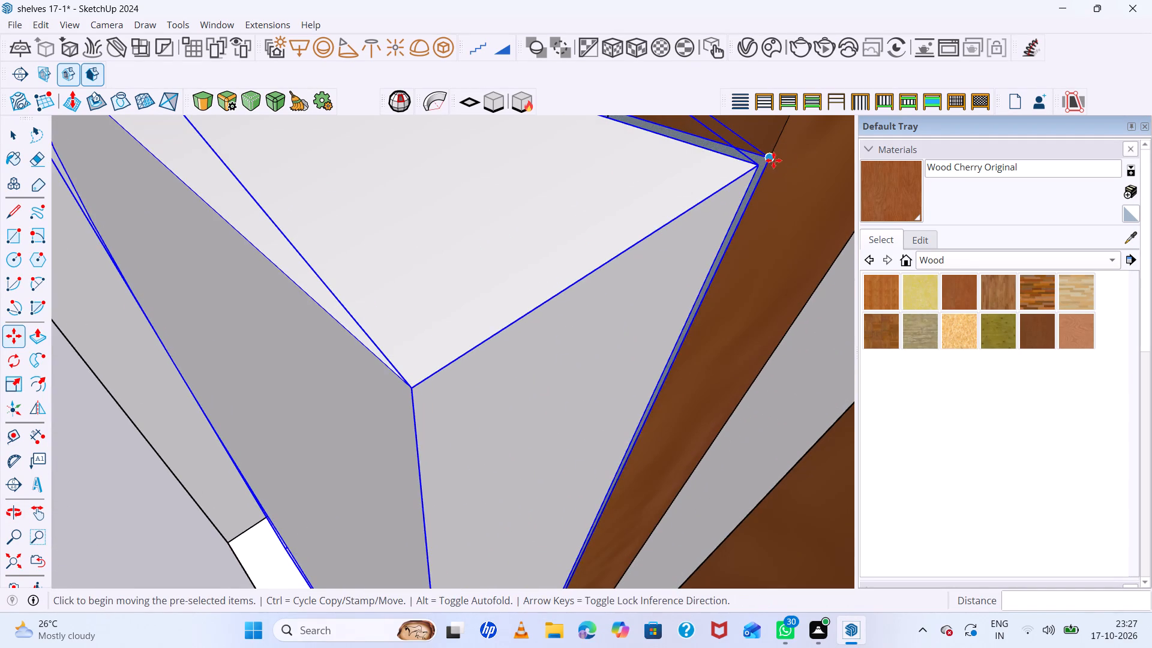
pyautogui.click(770, 157)
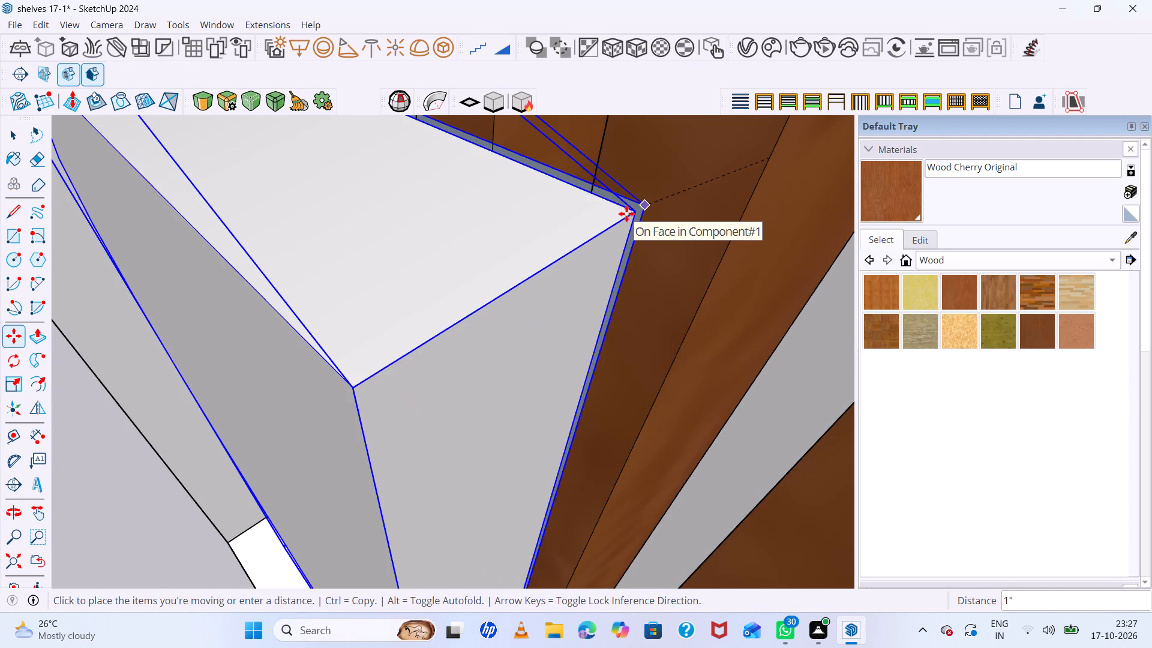
pyautogui.press('Left')
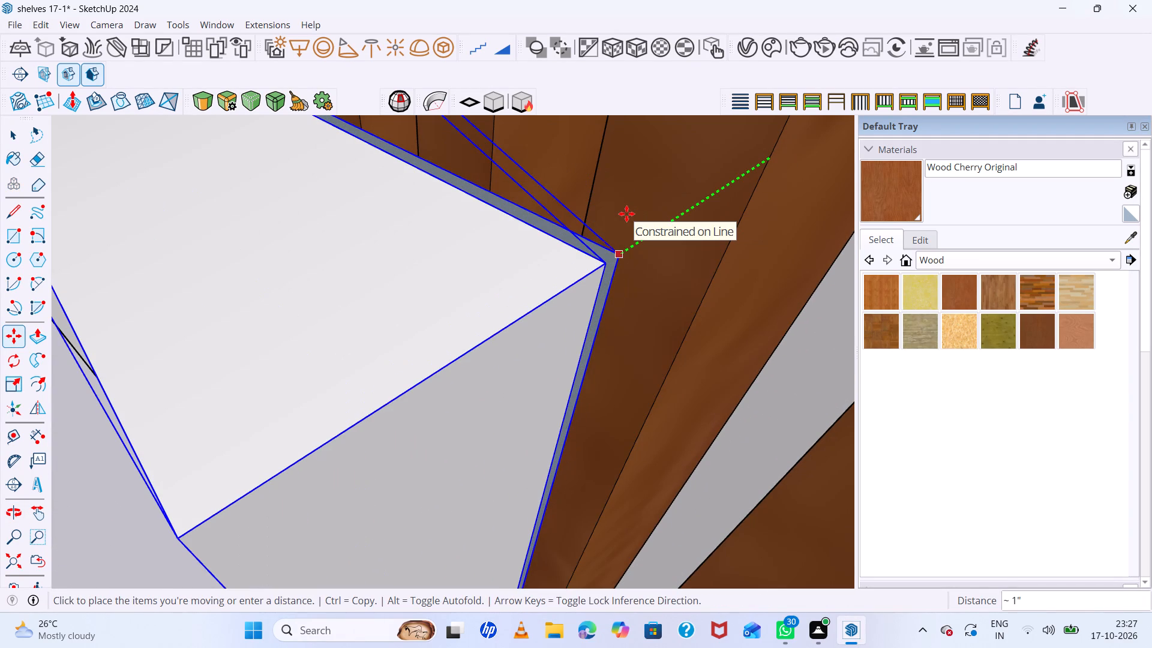
pyautogui.press('2')
pyautogui.write('mm')
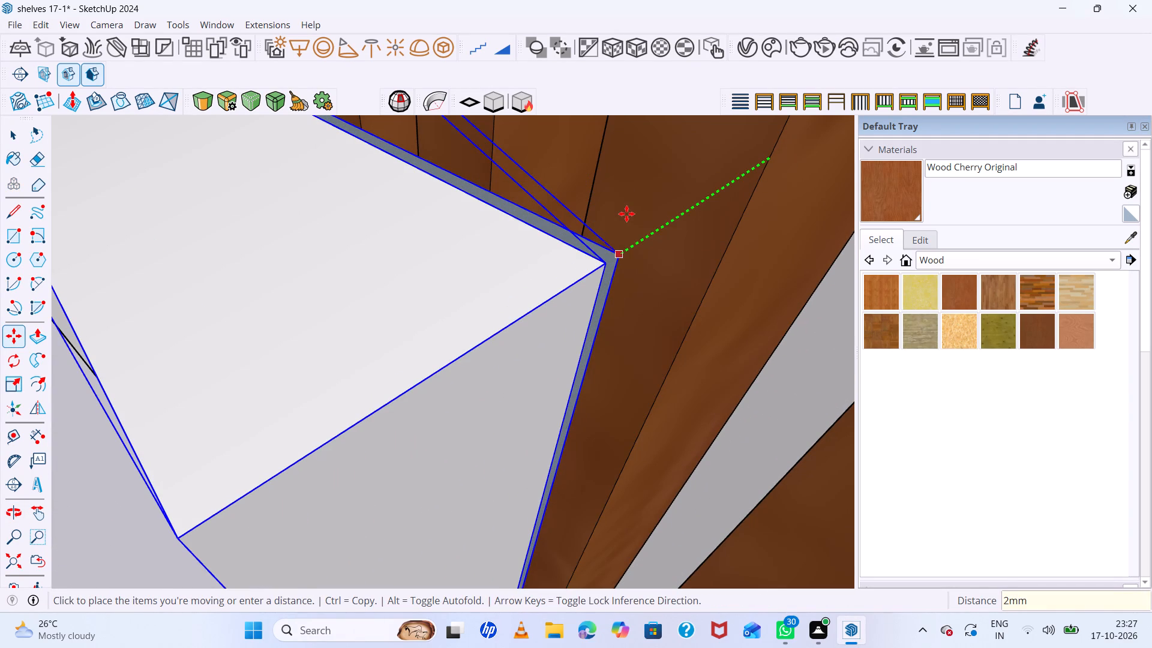
pyautogui.press('Return')
# Deselect the half-round mirror groups and save the model.
pyautogui.scroll(-20, 794, 176)
pyautogui.scroll(-6, 794, 176)
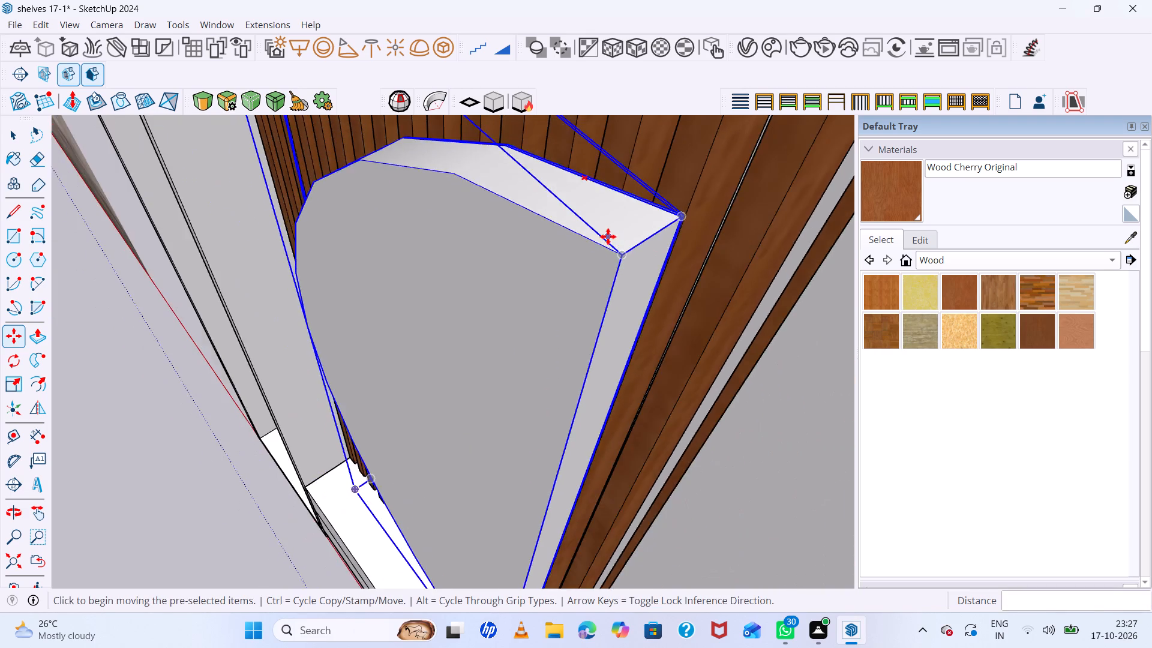
pyautogui.scroll(-15, 608, 236)
pyautogui.moveTo(676, 347); pyautogui.dragTo(796, 329, button='middle')
pyautogui.scroll(-17, 549, 278)
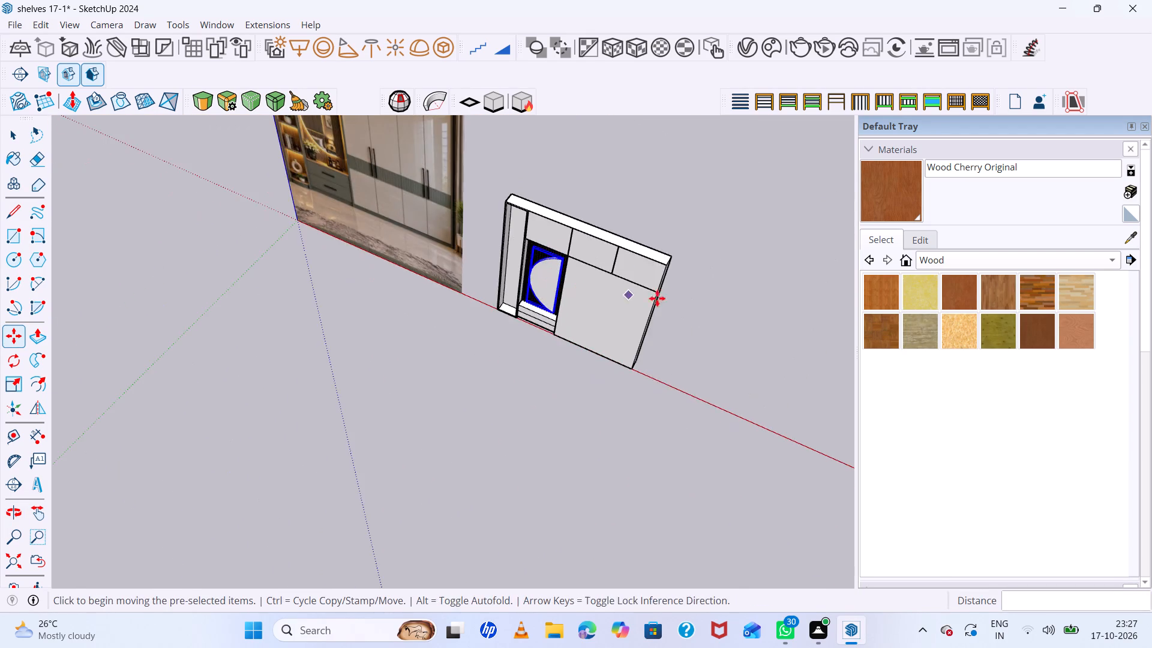
pyautogui.moveTo(676, 303); pyautogui.dragTo(761, 166, button='middle')
pyautogui.press('space')
pyautogui.click(700, 216)
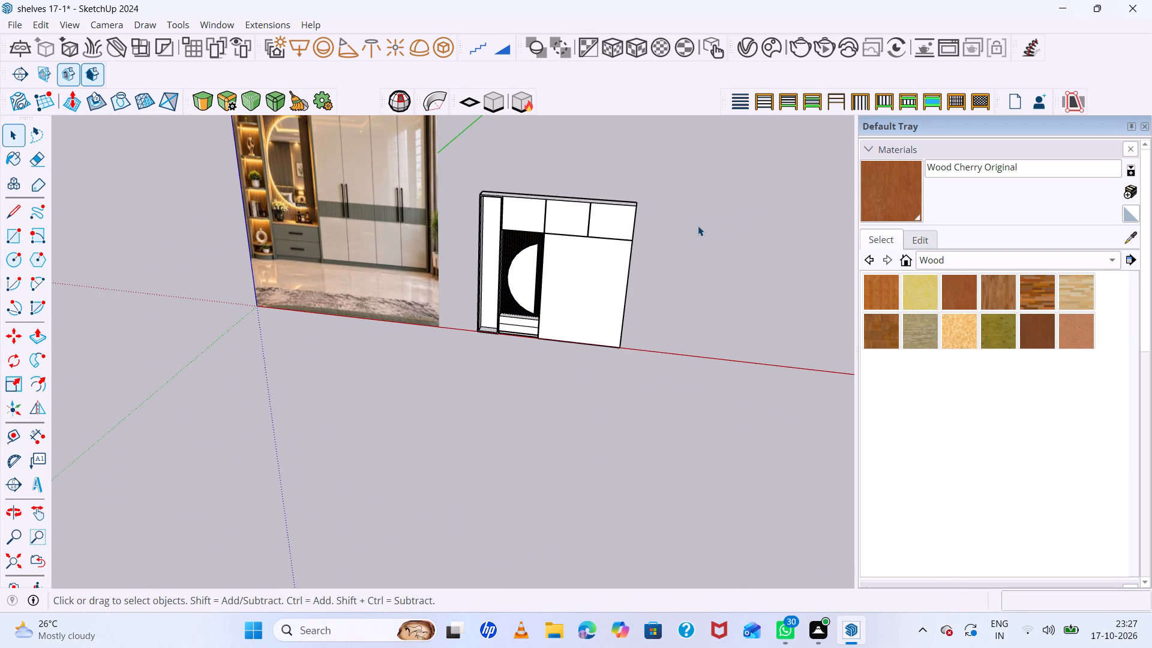
pyautogui.hotkey('ctrl', 's')
# Examine the wardrobe and the placed half-round mirror from several angles beside the reference image.
pyautogui.scroll(-8, 694, 227)
pyautogui.scroll(3, 641, 248)
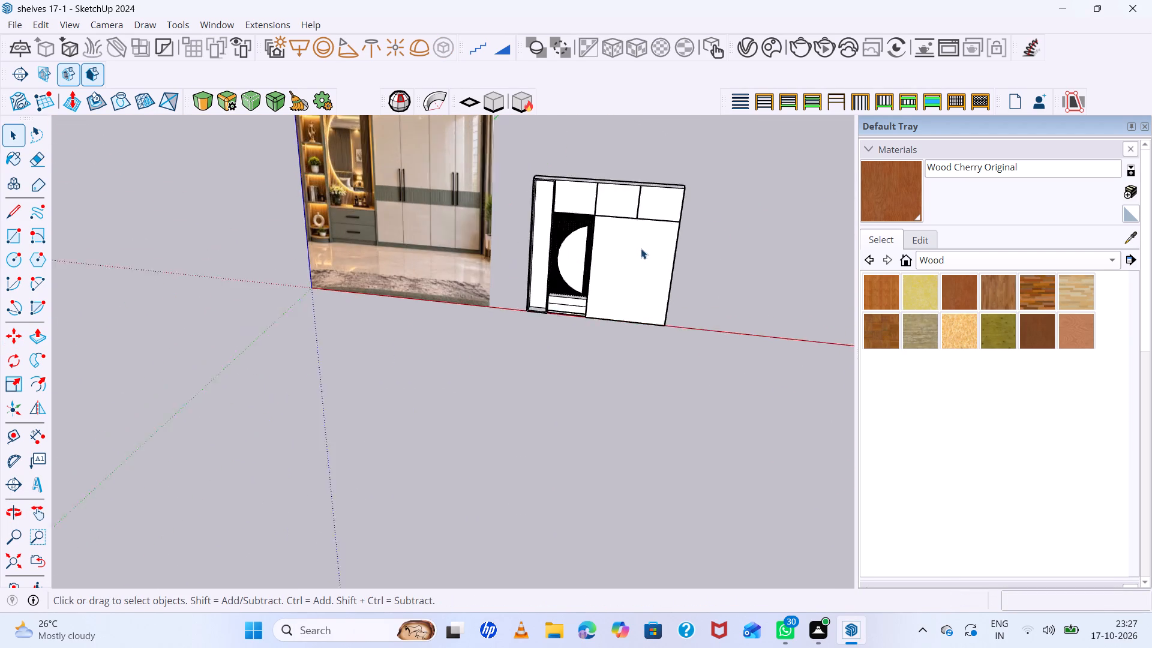
pyautogui.scroll(6, 641, 248)
pyautogui.moveTo(587, 244); pyautogui.dragTo(631, 155, button='middle')
pyautogui.scroll(8, 580, 241)
pyautogui.moveTo(477, 283); pyautogui.dragTo(674, 249, button='middle')
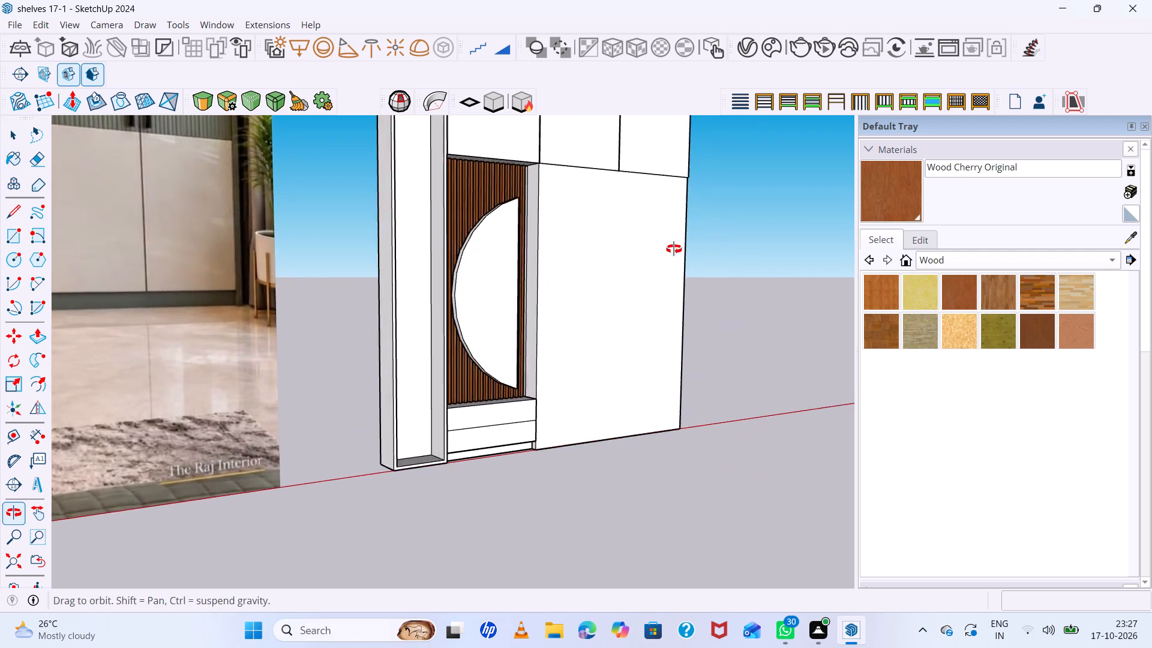
pyautogui.moveTo(674, 249); pyautogui.dragTo(472, 218, button='middle')
pyautogui.scroll(-15, 471, 212)
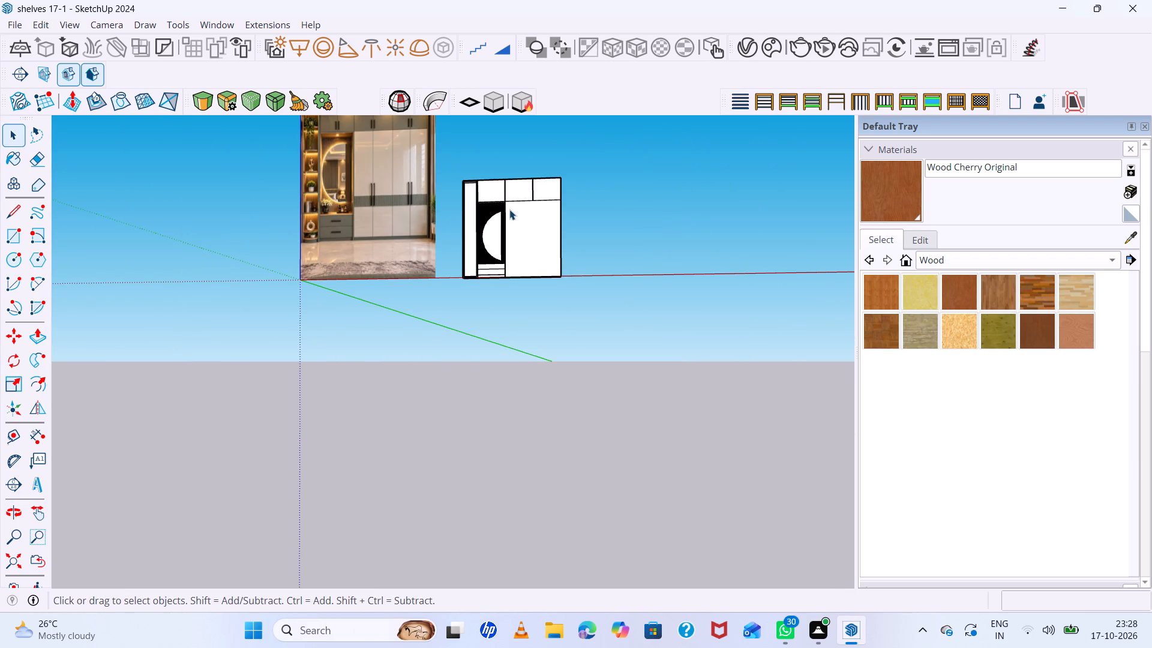
pyautogui.scroll(-7, 509, 209)
pyautogui.moveTo(533, 230); pyautogui.dragTo(592, 304, button='middle')
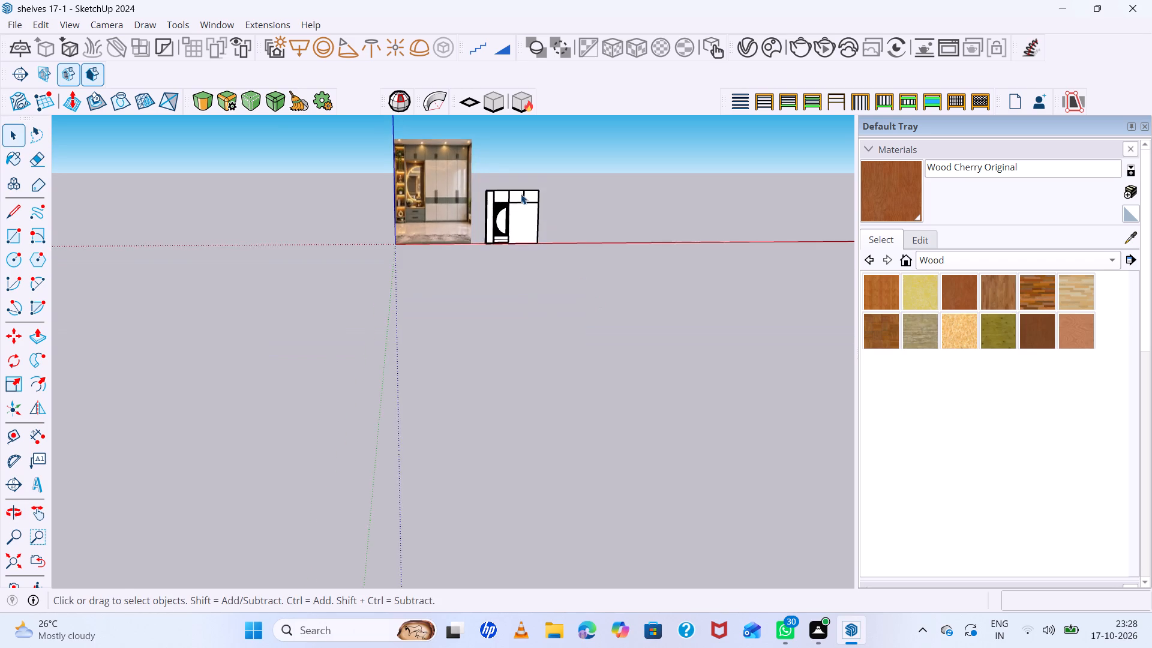
pyautogui.scroll(8, 512, 191)
pyautogui.scroll(8, 398, 195)
pyautogui.scroll(-9, 223, 223)
pyautogui.moveTo(411, 273); pyautogui.dragTo(520, 355, button='middle')
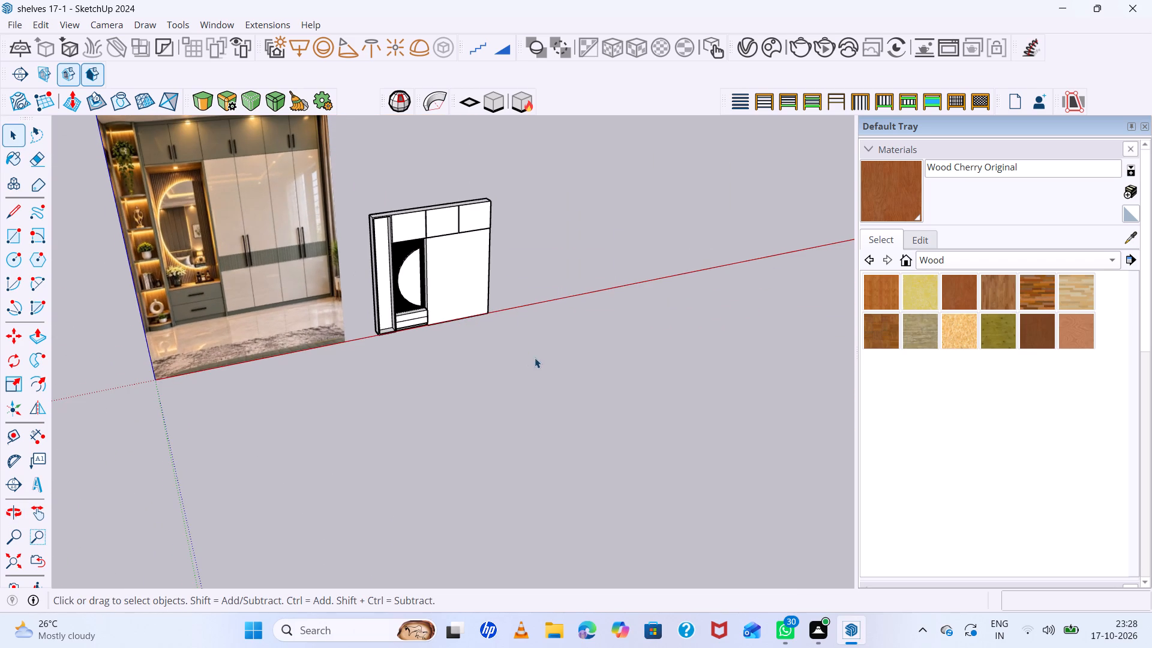
pyautogui.scroll(6, 491, 233)
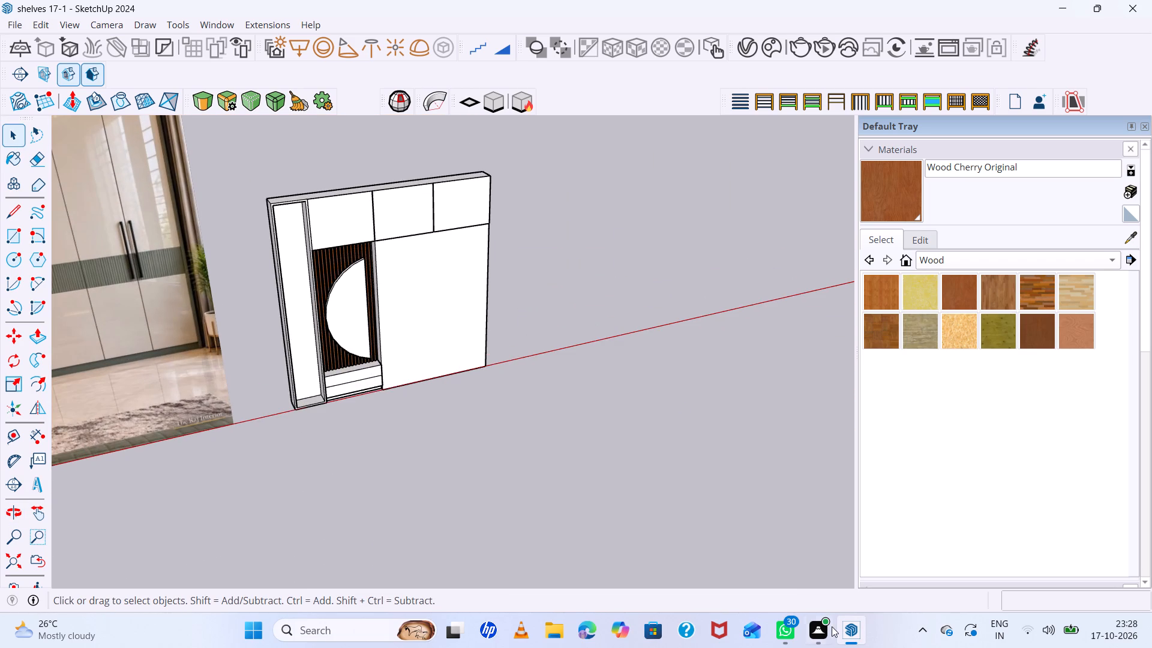
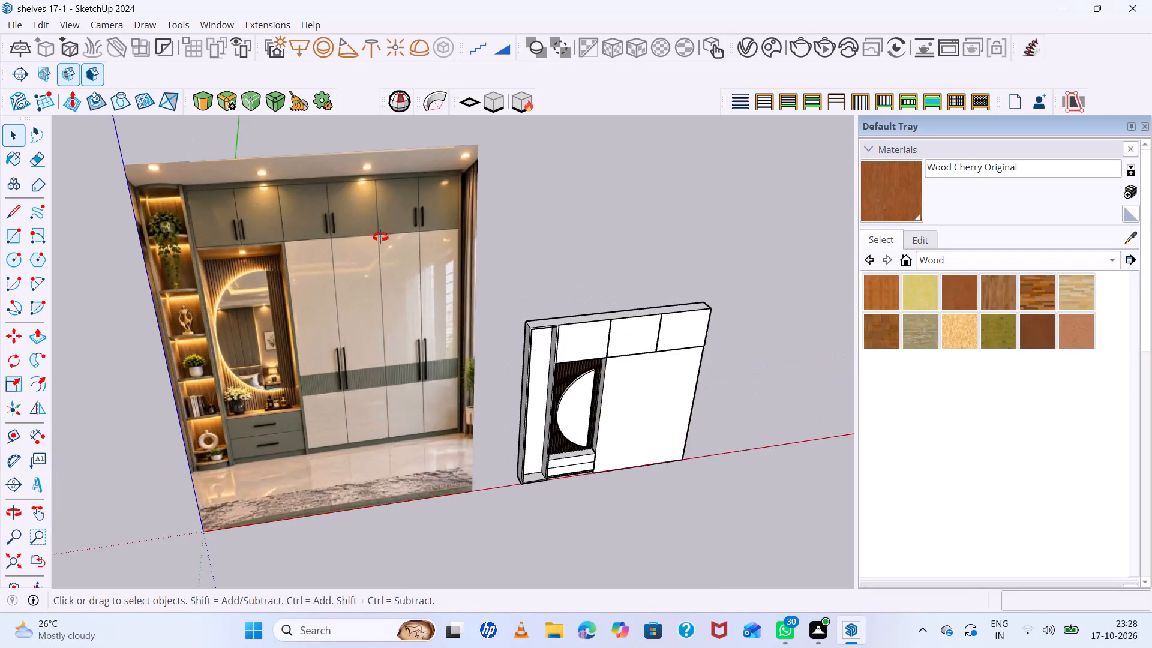
# Examine the wardrobe model's front beside the reference photo, including the divisions between the upper doors and the large plain panel below.
pyautogui.middleClick(415, 172)
pyautogui.middleClick(415, 172)
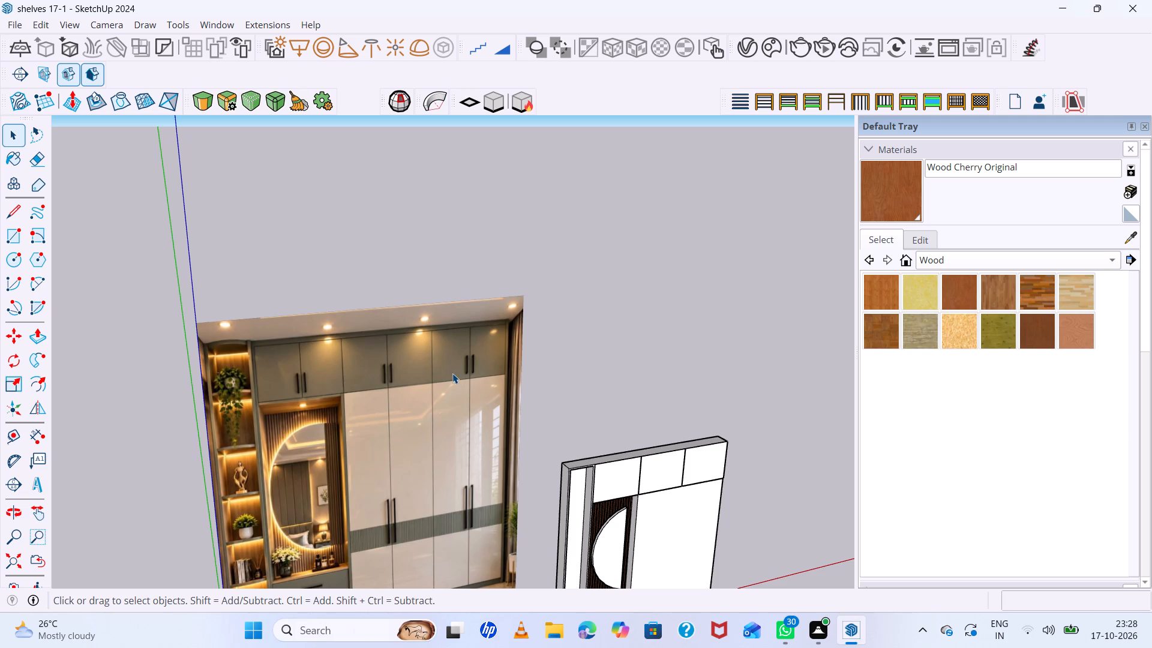
pyautogui.scroll(-6, 452, 372)
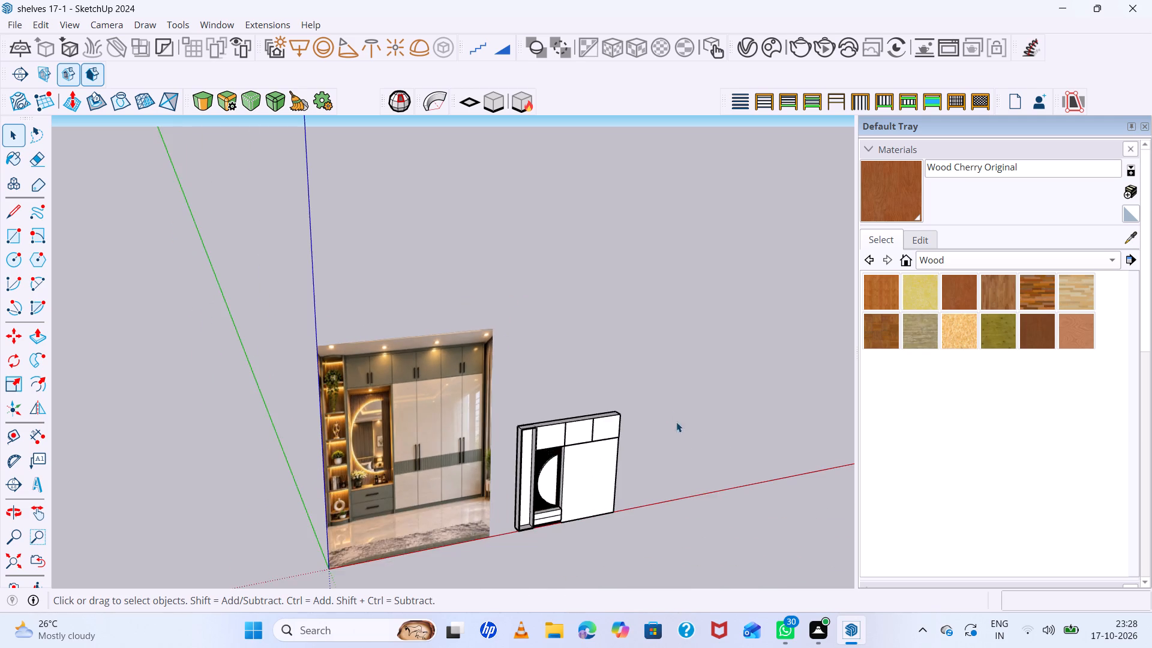
pyautogui.moveTo(680, 428); pyautogui.dragTo(572, 281, button='middle')
pyautogui.middleClick(571, 280)
pyautogui.scroll(13, 605, 419)
pyautogui.moveTo(598, 446); pyautogui.dragTo(635, 328, button='middle')
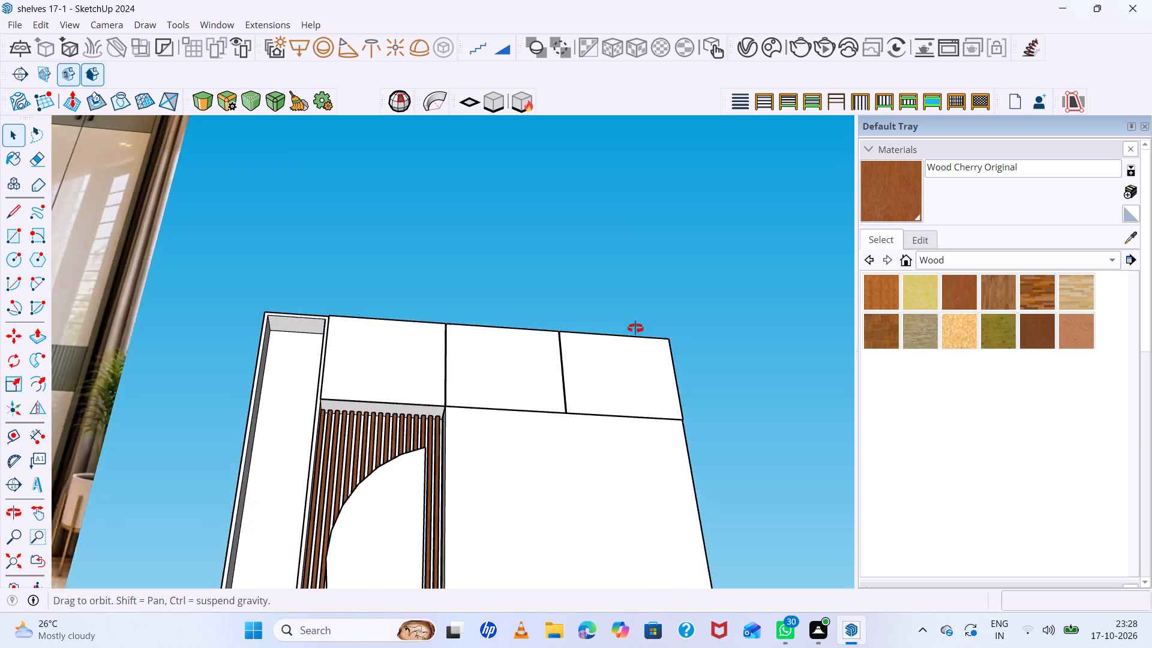
pyautogui.moveTo(635, 328); pyautogui.dragTo(637, 308, button='middle')
pyautogui.middleClick(637, 307)
pyautogui.scroll(7, 535, 437)
pyautogui.scroll(7, 454, 388)
pyautogui.scroll(6, 284, 366)
pyautogui.scroll(-6, 288, 350)
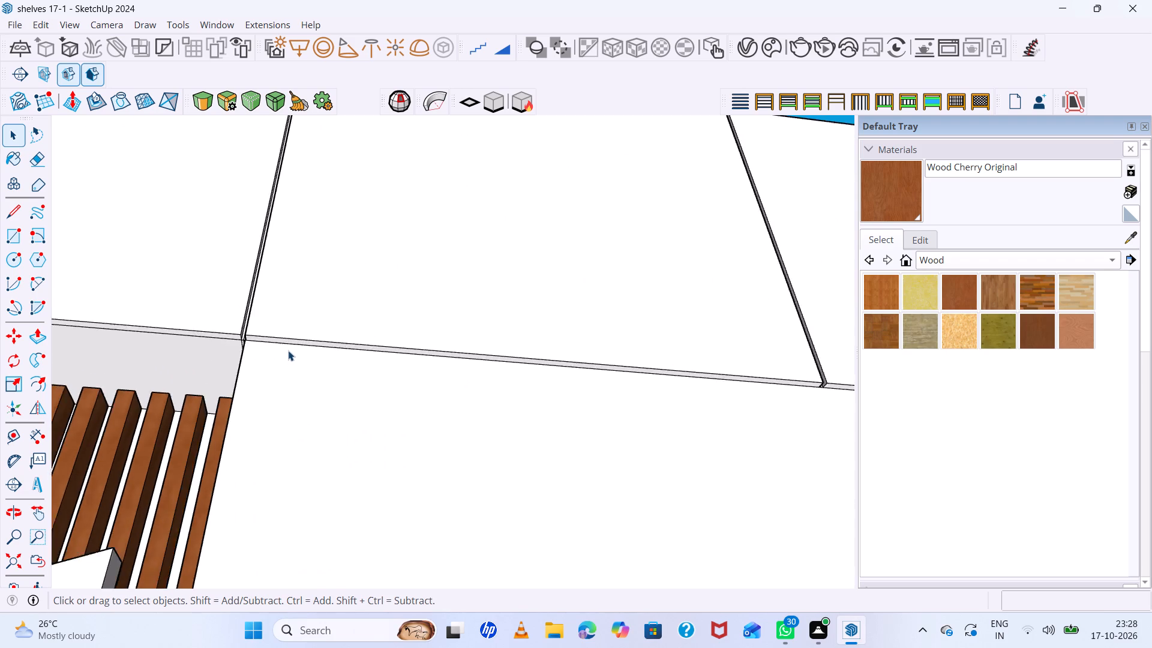
pyautogui.scroll(-18, 288, 350)
pyautogui.scroll(-7, 314, 349)
pyautogui.moveTo(328, 373); pyautogui.dragTo(464, 433, button='middle')
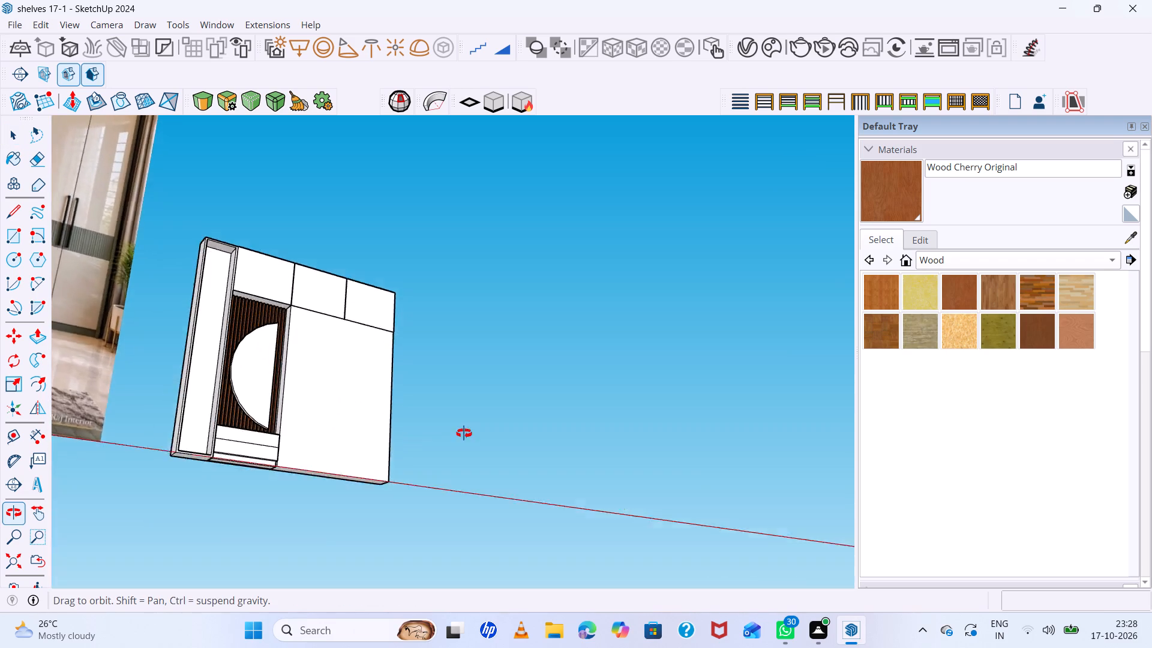
pyautogui.moveTo(464, 433); pyautogui.dragTo(302, 406, button='middle')
pyautogui.middleClick(301, 406)
pyautogui.middleClick(301, 406)
pyautogui.scroll(-3, 606, 386)
pyautogui.scroll(6, 580, 434)
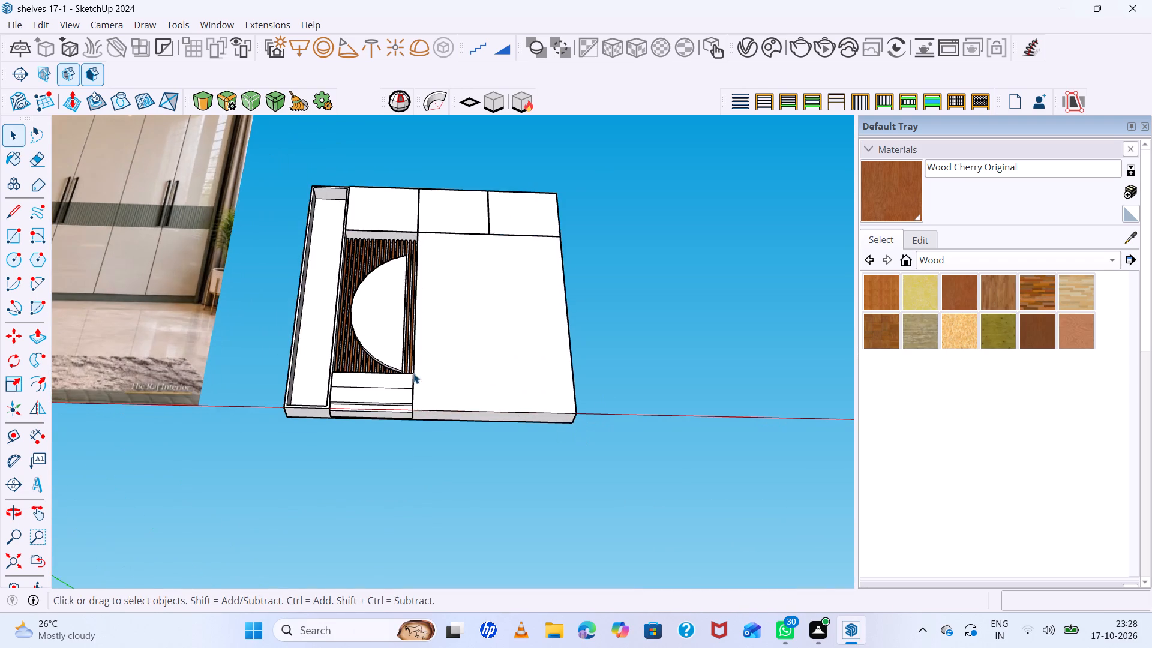
# Inside the wardrobe group, draw a rectangle about 7' 9" by 5' 8" over the large plain front face below the upper doors.
pyautogui.scroll(7, 407, 371)
pyautogui.click(587, 385)
pyautogui.doubleClick(587, 385)
pyautogui.scroll(-7, 587, 385)
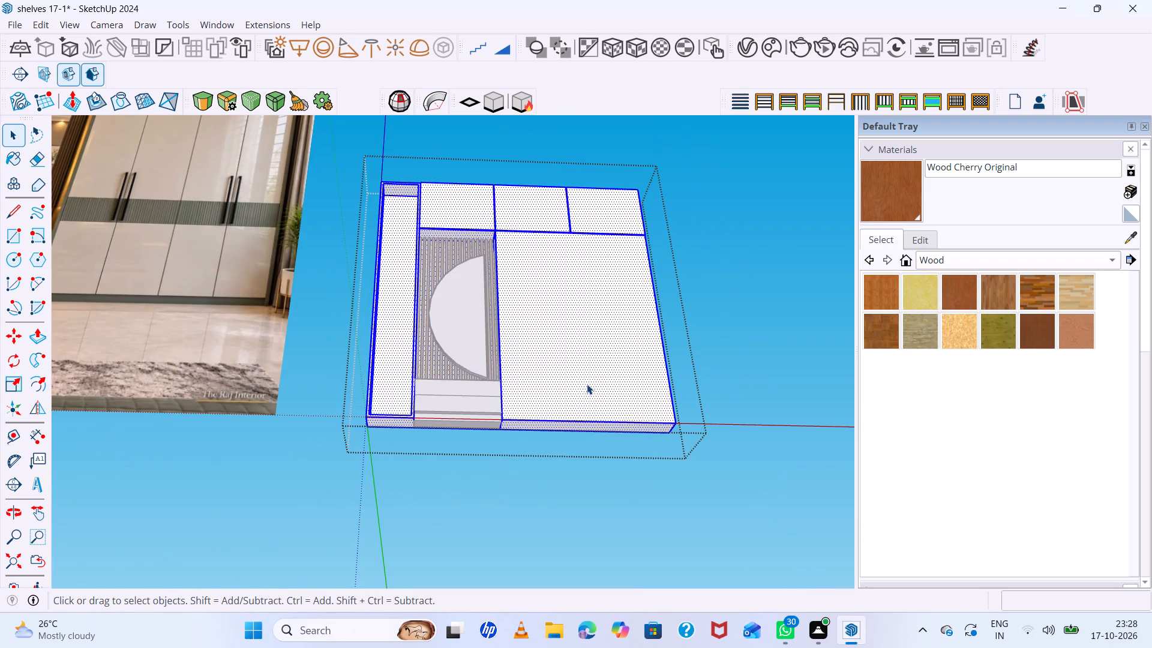
pyautogui.click(594, 376)
pyautogui.scroll(6, 547, 229)
pyautogui.scroll(4, 458, 275)
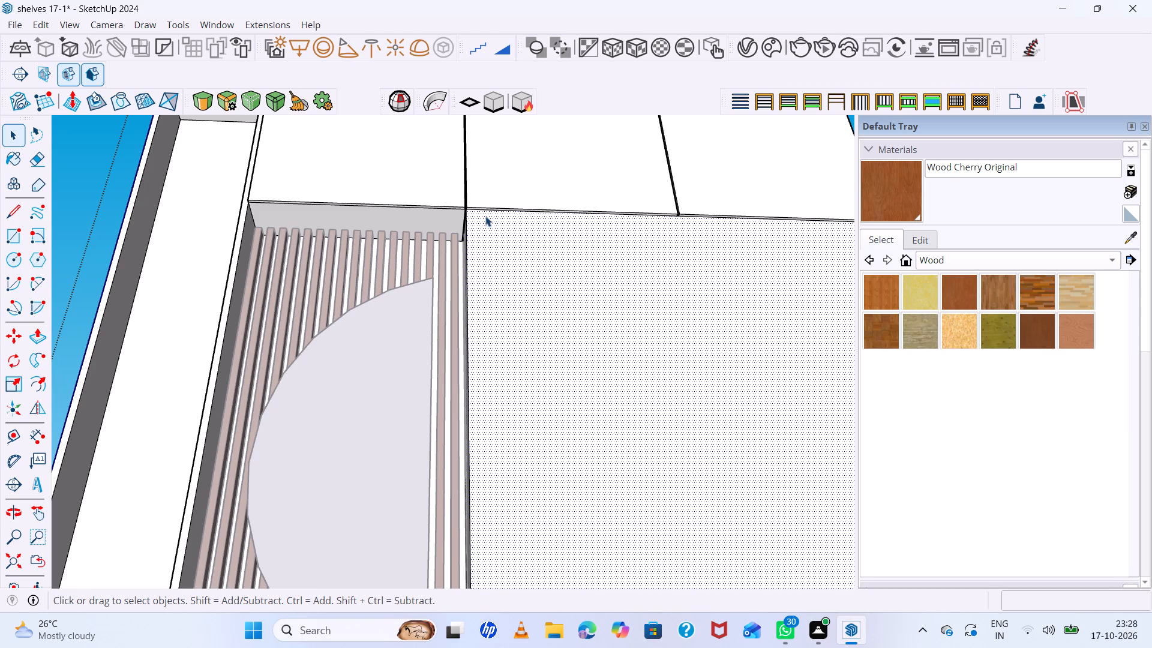
pyautogui.press('r')
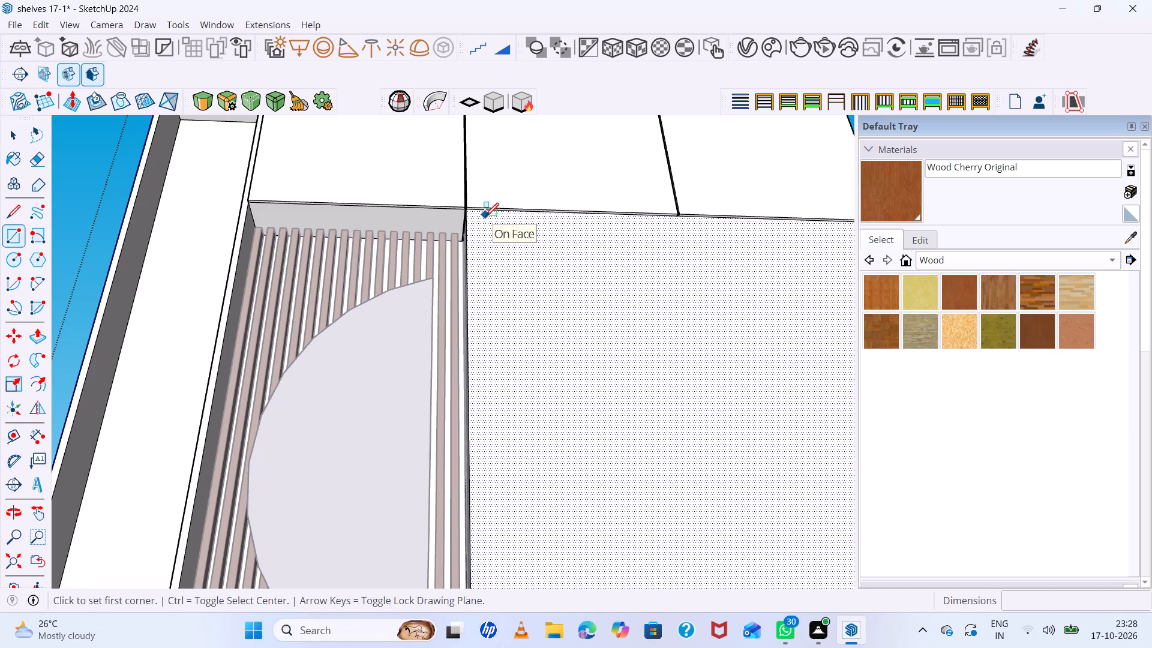
pyautogui.scroll(-4, 498, 220)
pyautogui.moveTo(517, 249); pyautogui.dragTo(498, 186, button='middle')
pyautogui.scroll(17, 486, 218)
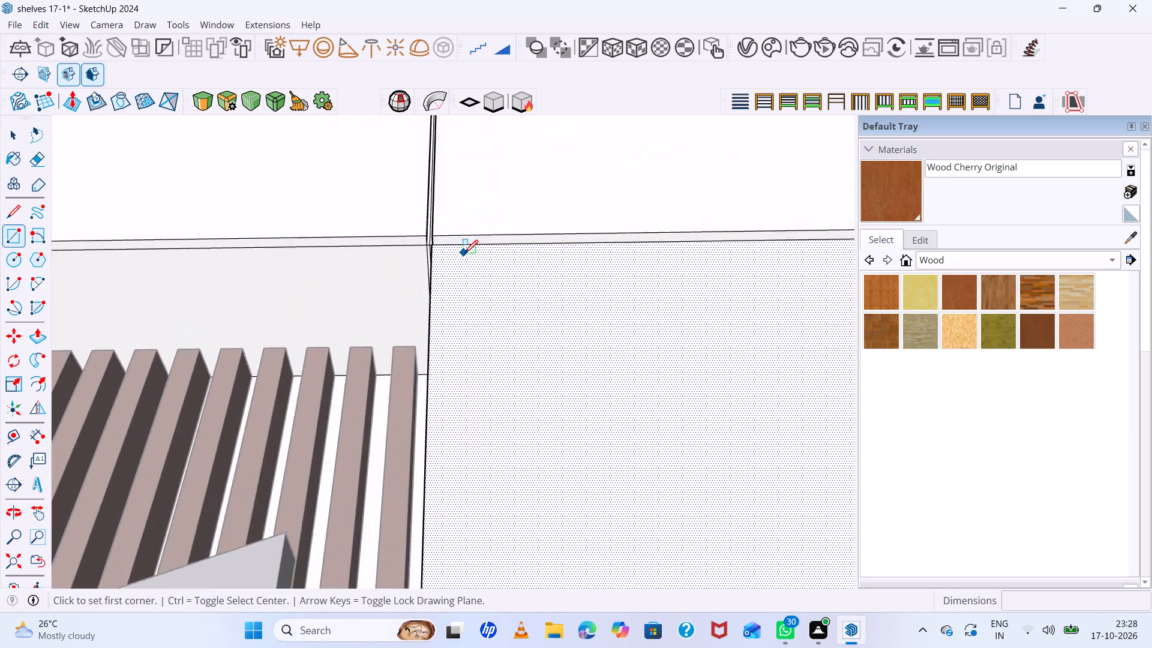
pyautogui.scroll(14, 464, 253)
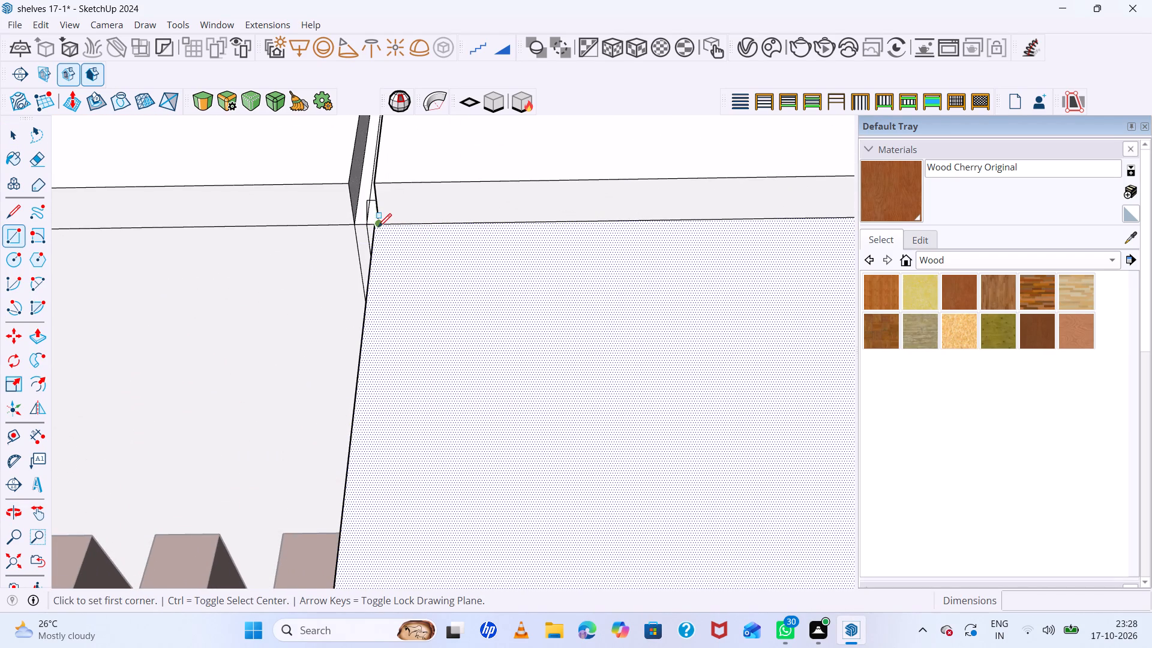
pyautogui.click(374, 225)
pyautogui.scroll(-18, 524, 290)
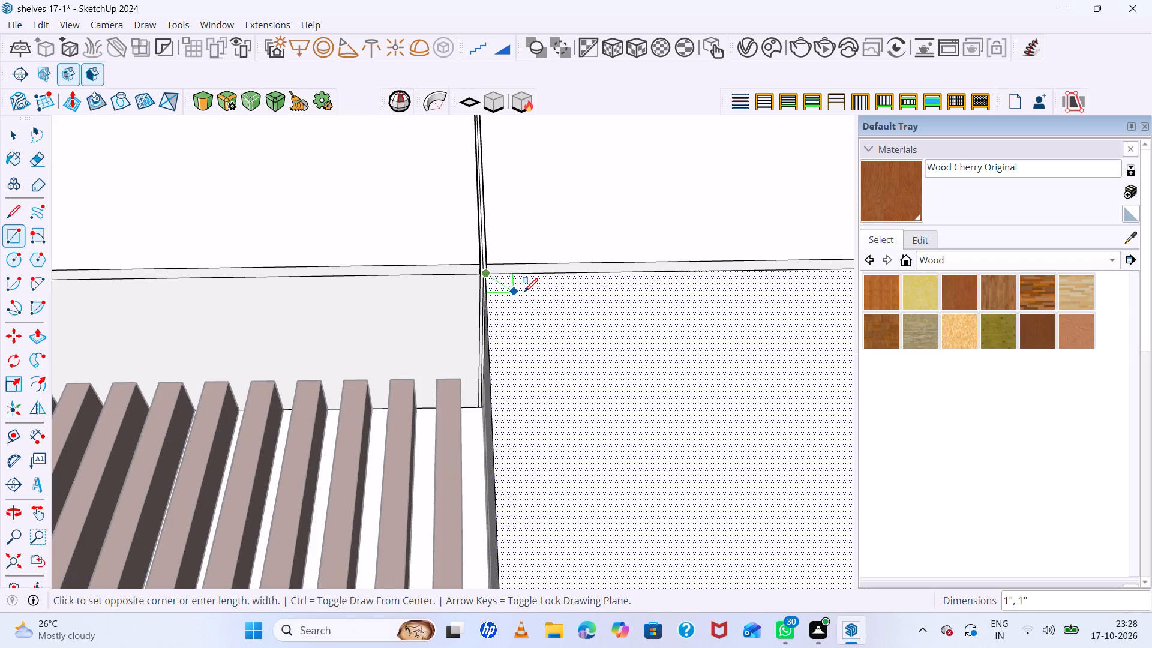
pyautogui.scroll(-20, 524, 292)
pyautogui.scroll(-8, 524, 291)
pyautogui.scroll(9, 644, 388)
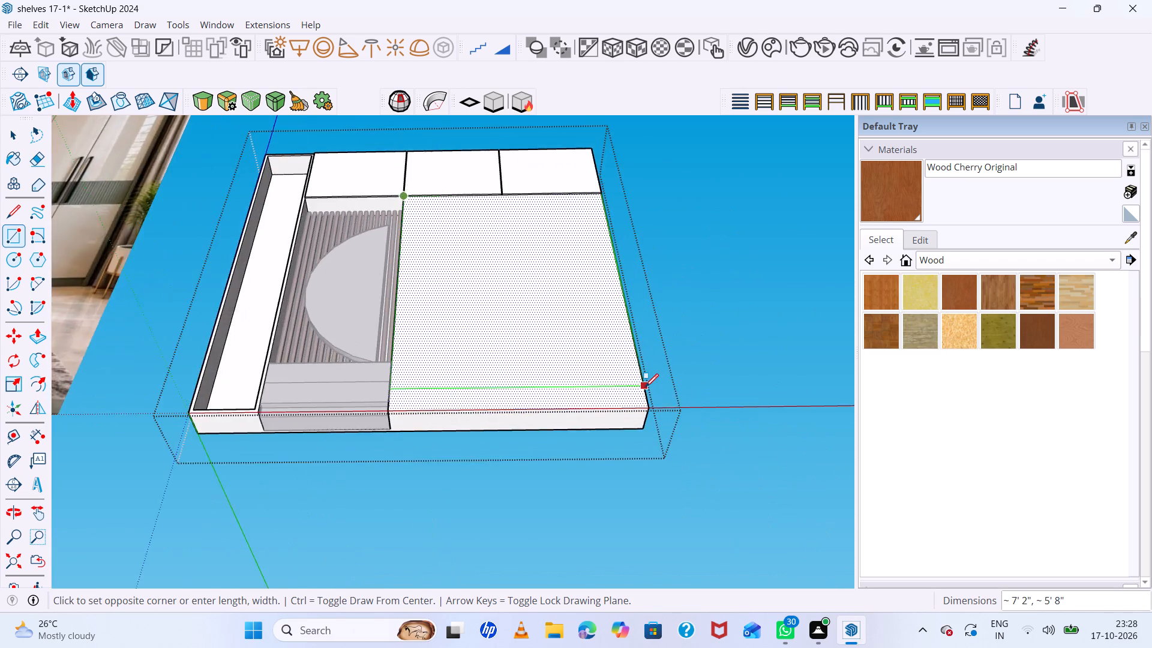
pyautogui.scroll(13, 645, 387)
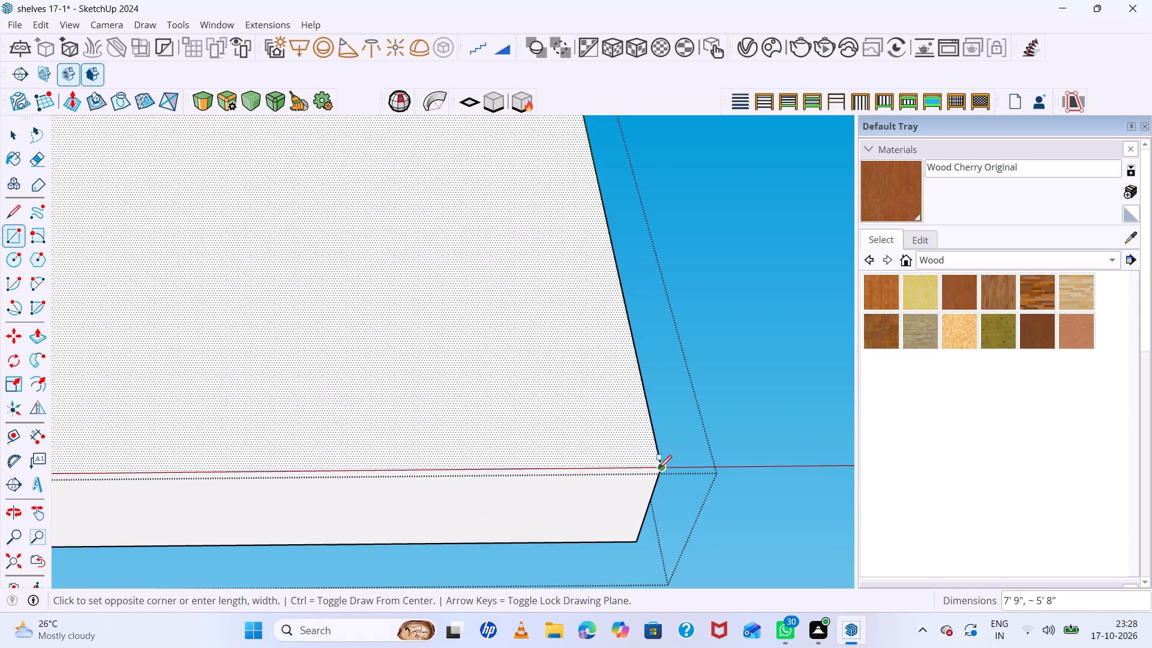
pyautogui.click(658, 469)
# Copy the large face's vertical edge beside the mirror niche along the red axis about 5' 8" to the wardrobe's outer edge.
pyautogui.scroll(-17, 661, 460)
pyautogui.scroll(5, 449, 374)
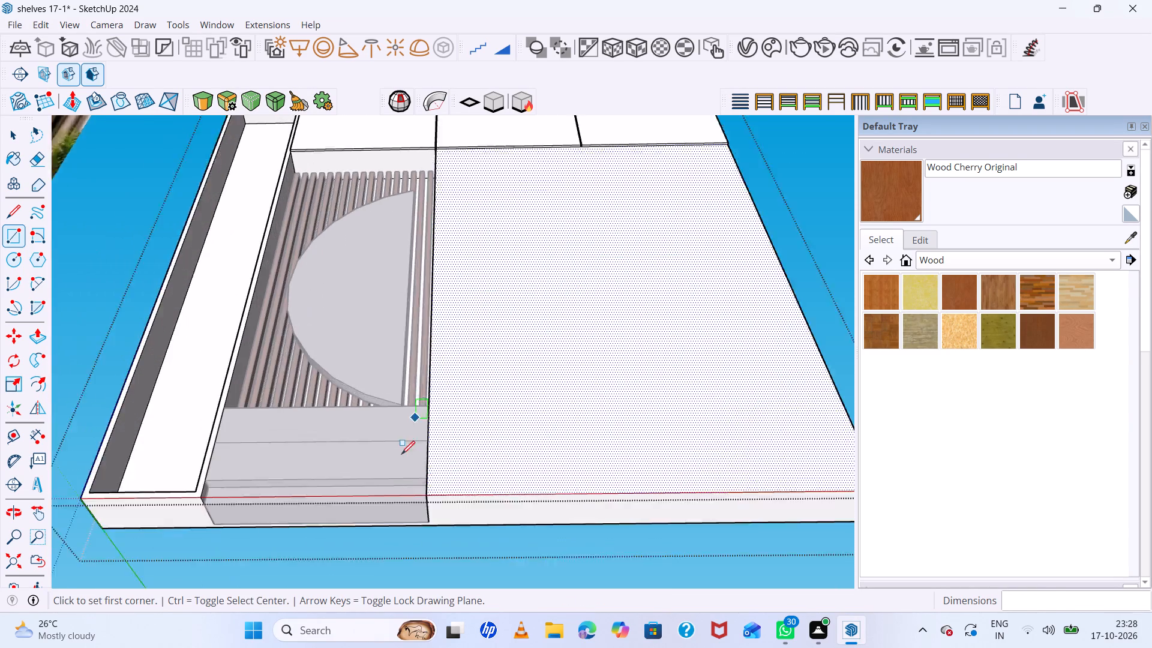
pyautogui.scroll(2, 401, 454)
pyautogui.scroll(20, 451, 487)
pyautogui.press('space')
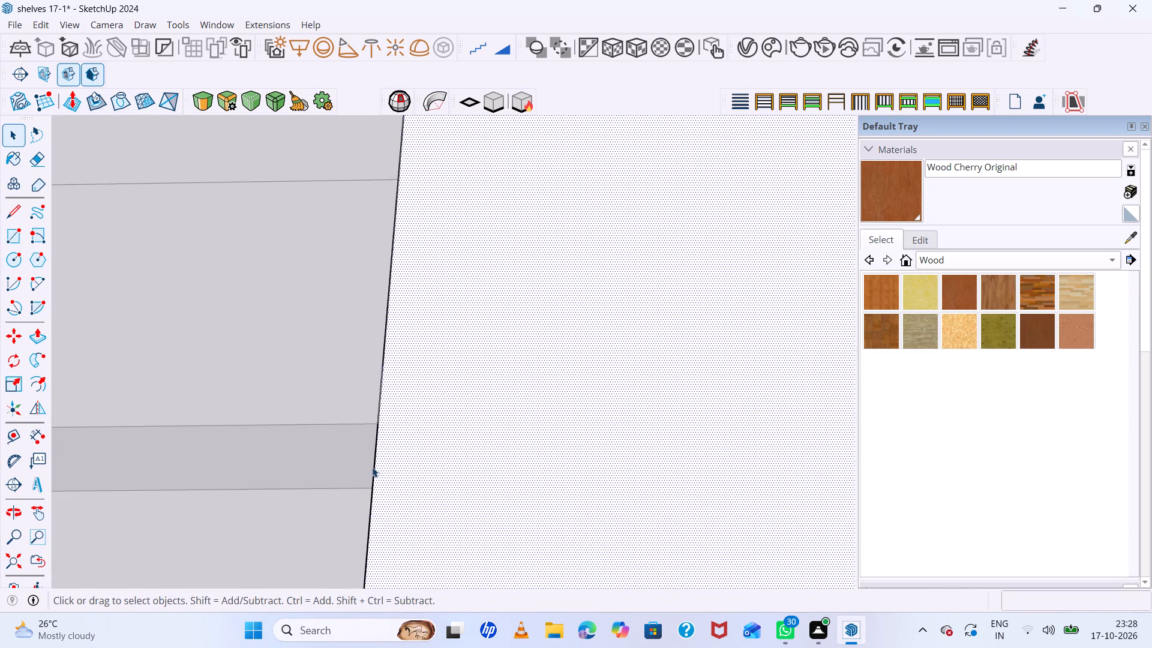
pyautogui.click(372, 466)
pyautogui.click(371, 466)
pyautogui.click(373, 468)
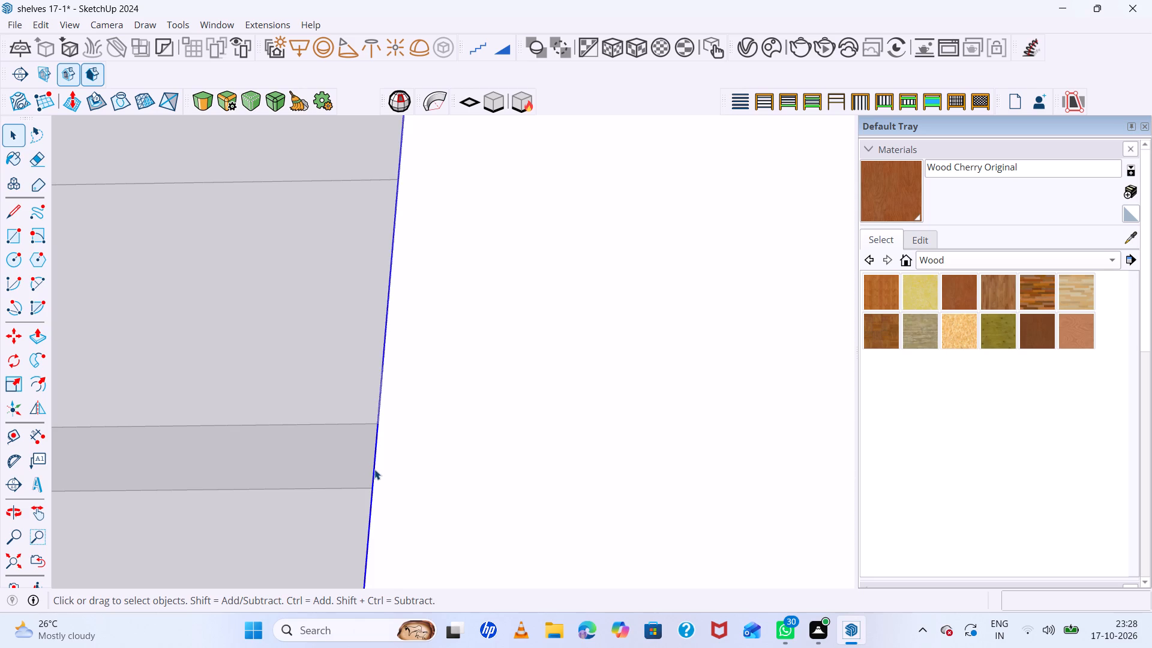
pyautogui.press('m')
pyautogui.scroll(-8, 412, 475)
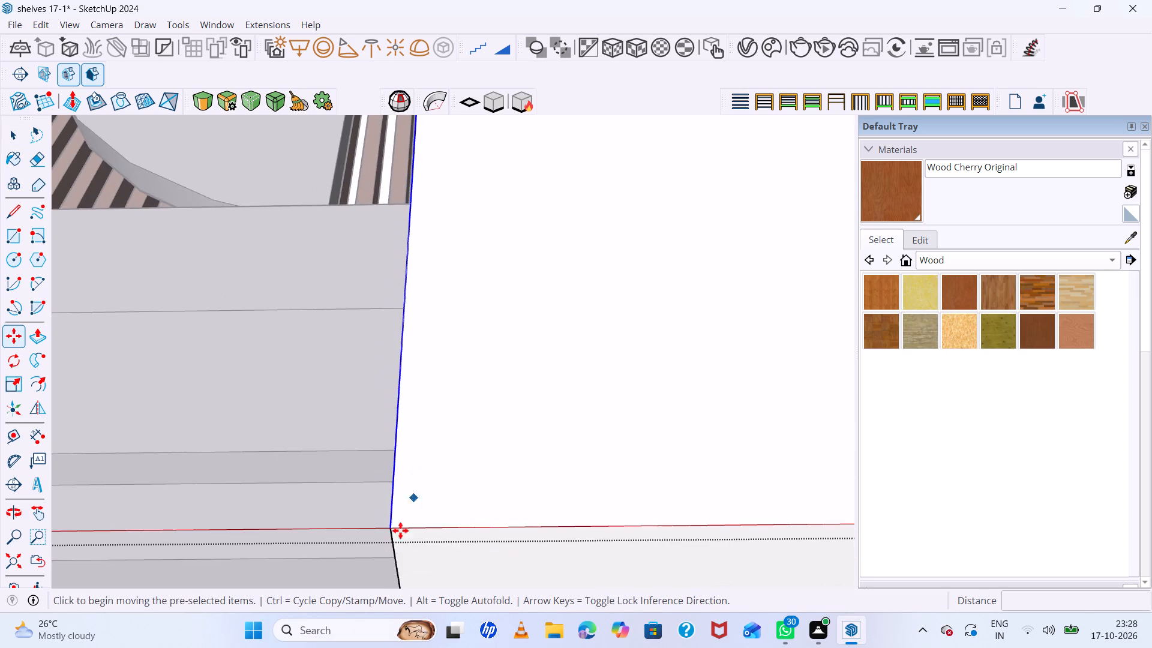
pyautogui.scroll(7, 396, 545)
pyautogui.click(386, 505)
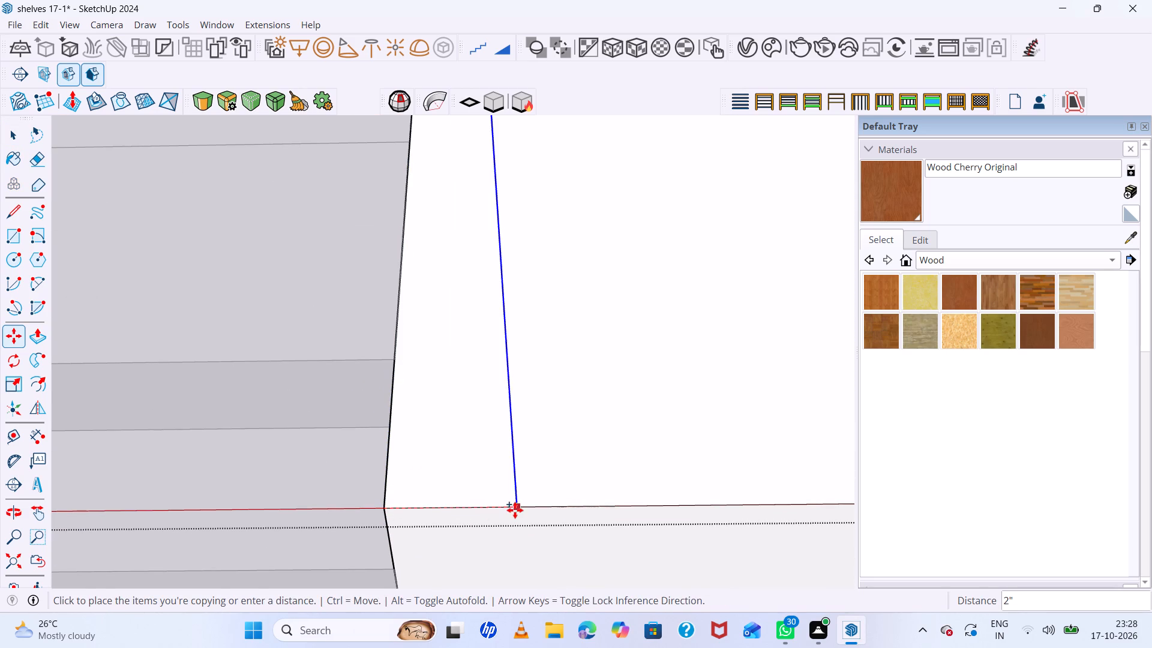
pyautogui.press('Right')
pyautogui.scroll(-10, 583, 508)
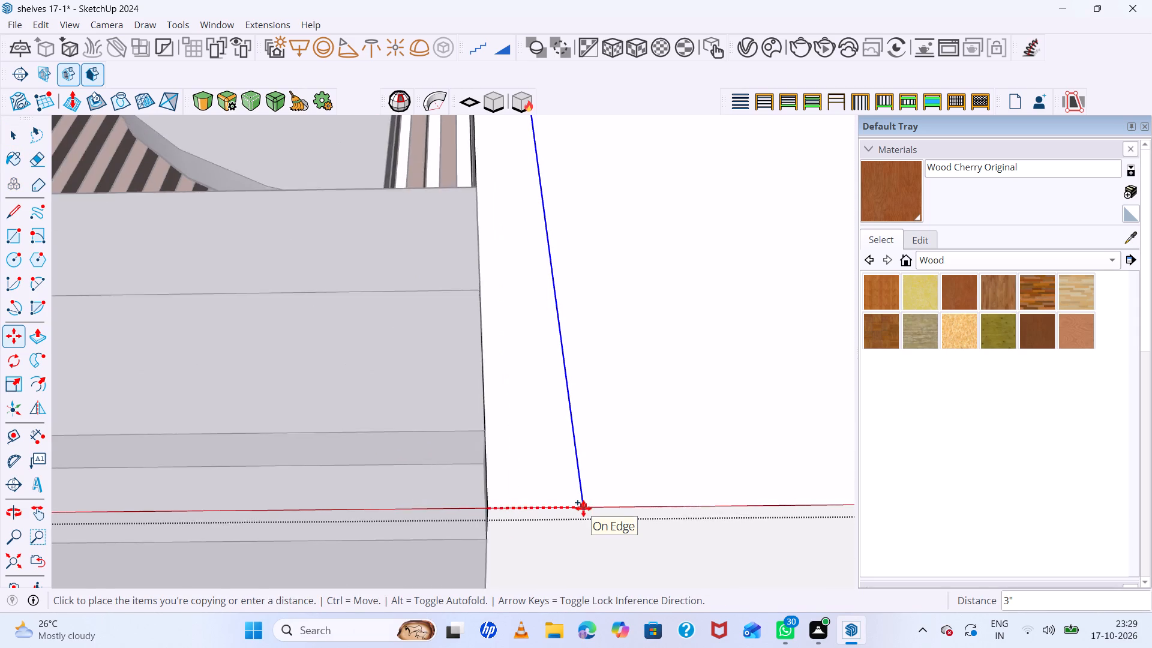
pyautogui.scroll(-13, 583, 508)
pyautogui.scroll(-8, 582, 508)
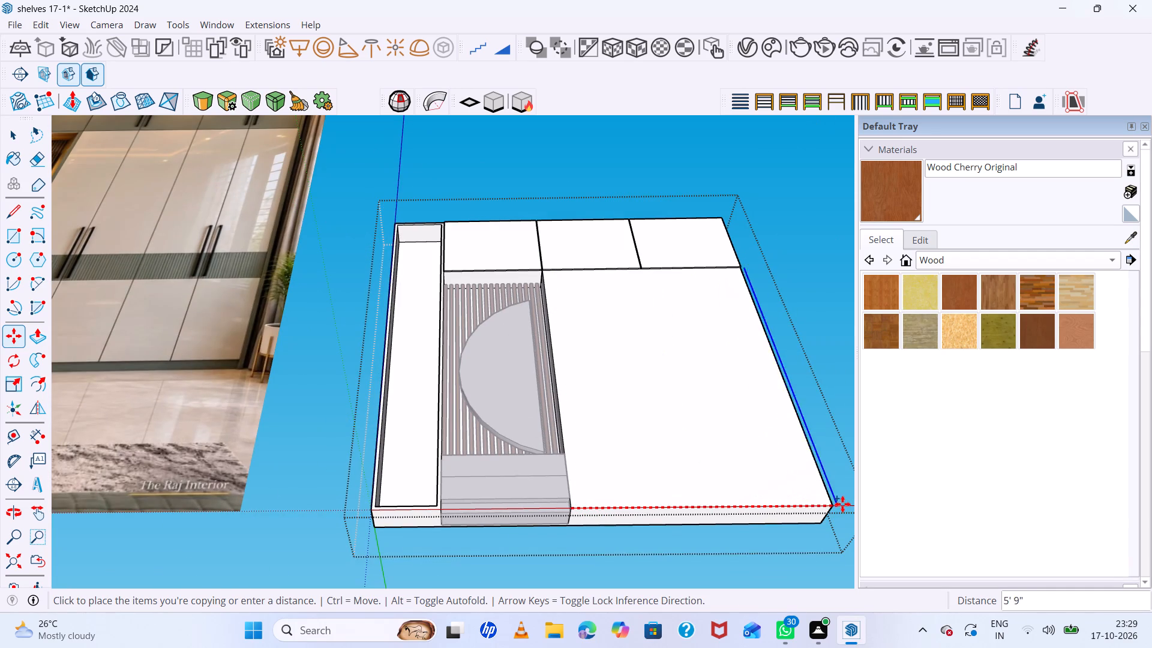
pyautogui.scroll(12, 842, 504)
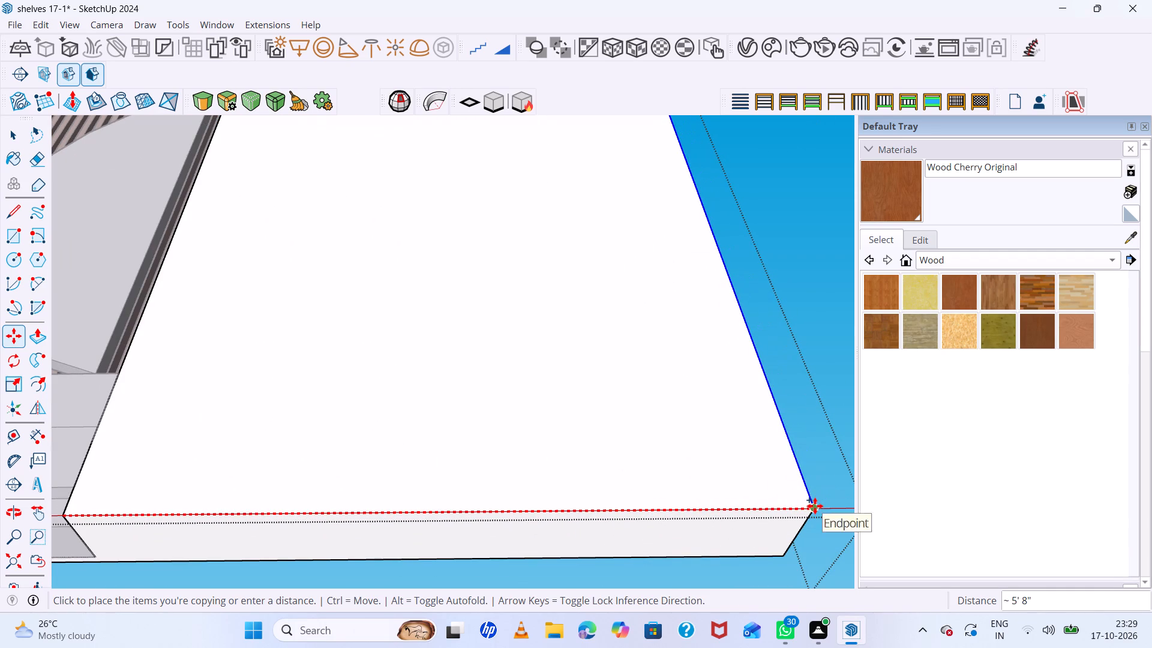
pyautogui.click(815, 506)
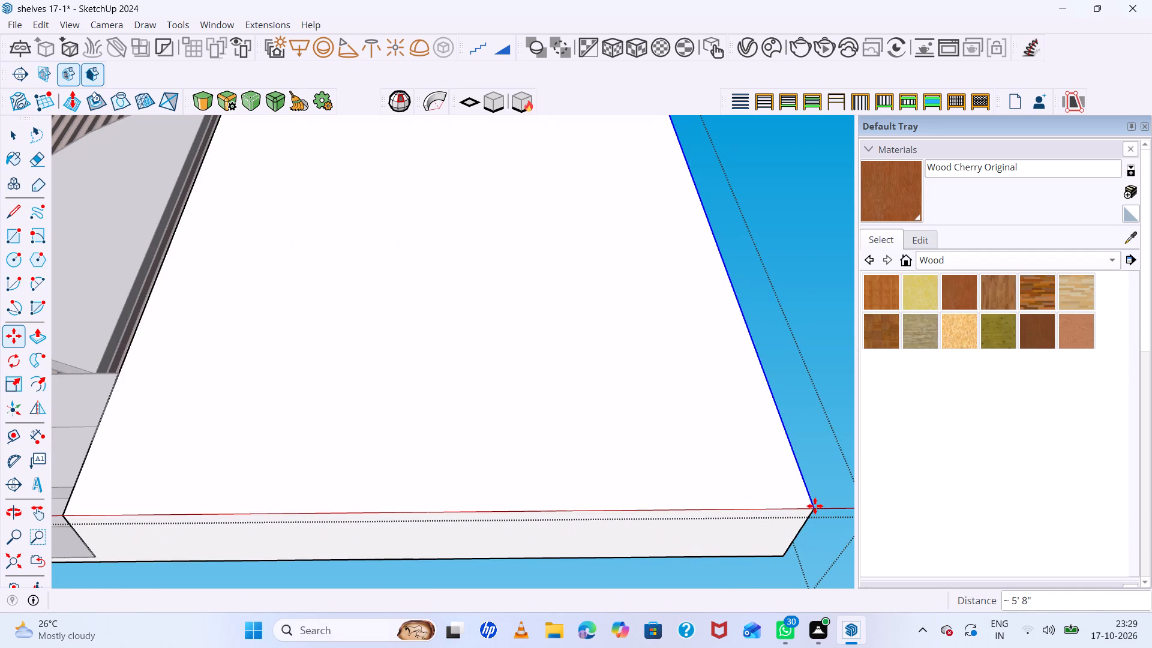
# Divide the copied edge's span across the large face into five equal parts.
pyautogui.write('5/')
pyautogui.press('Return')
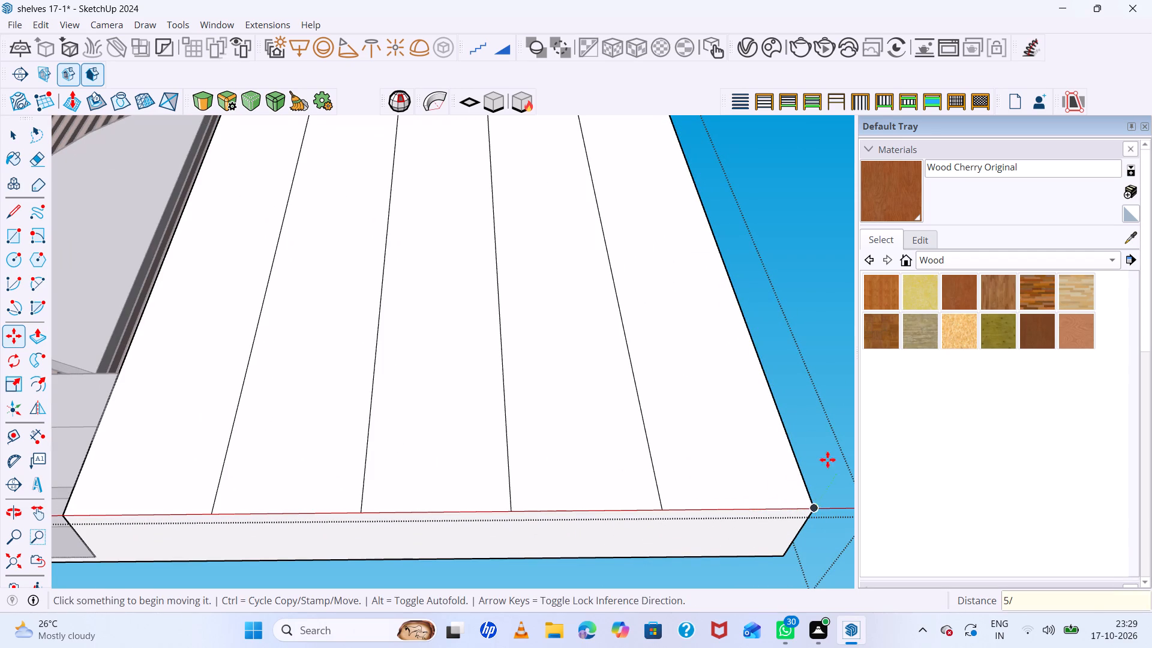
# Divide the copied edge's span into four equal parts to lay out four tall doors on the large face.
pyautogui.scroll(-8, 369, 494)
pyautogui.scroll(-6, 428, 485)
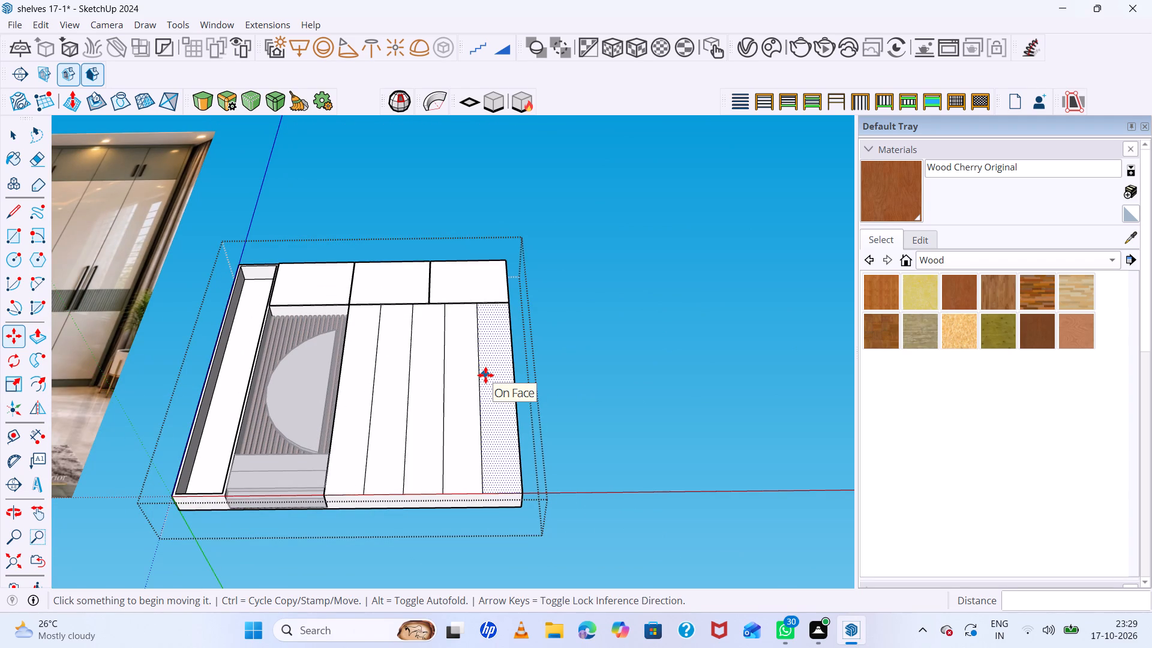
pyautogui.write('4/')
pyautogui.press('Return')
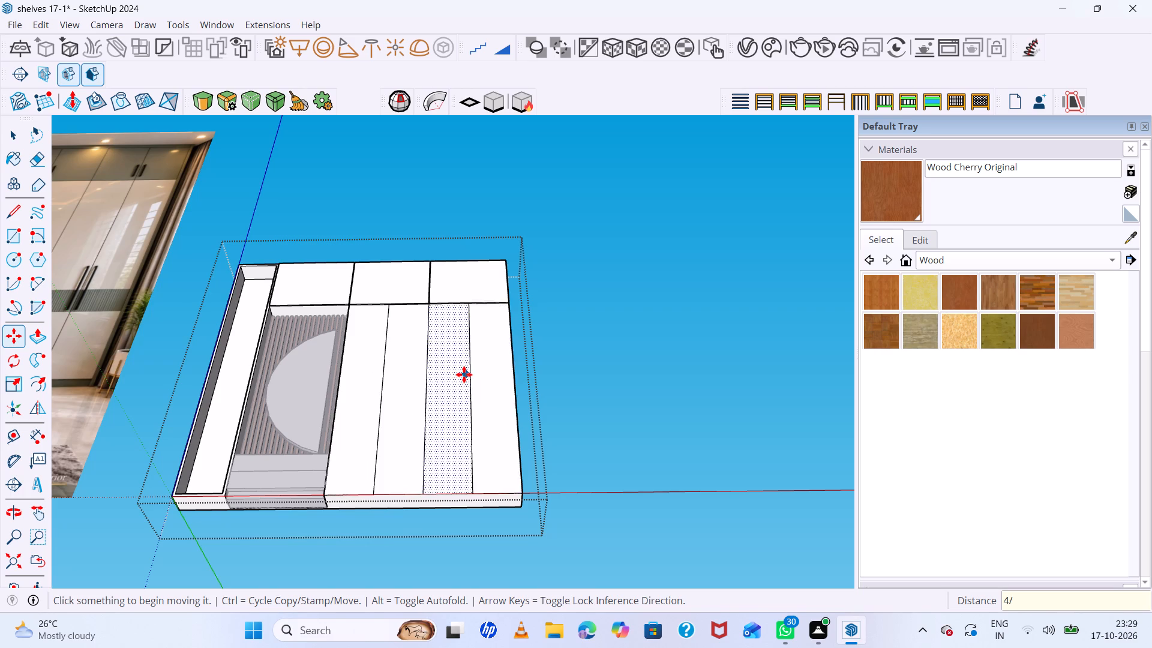
# Compare the model's tall door divisions with the wardrobe doors in the reference photo.
pyautogui.scroll(-8, 464, 374)
pyautogui.moveTo(463, 378); pyautogui.dragTo(496, 547, button='middle')
pyautogui.scroll(8, 476, 283)
pyautogui.moveTo(359, 364); pyautogui.dragTo(443, 442, button='middle')
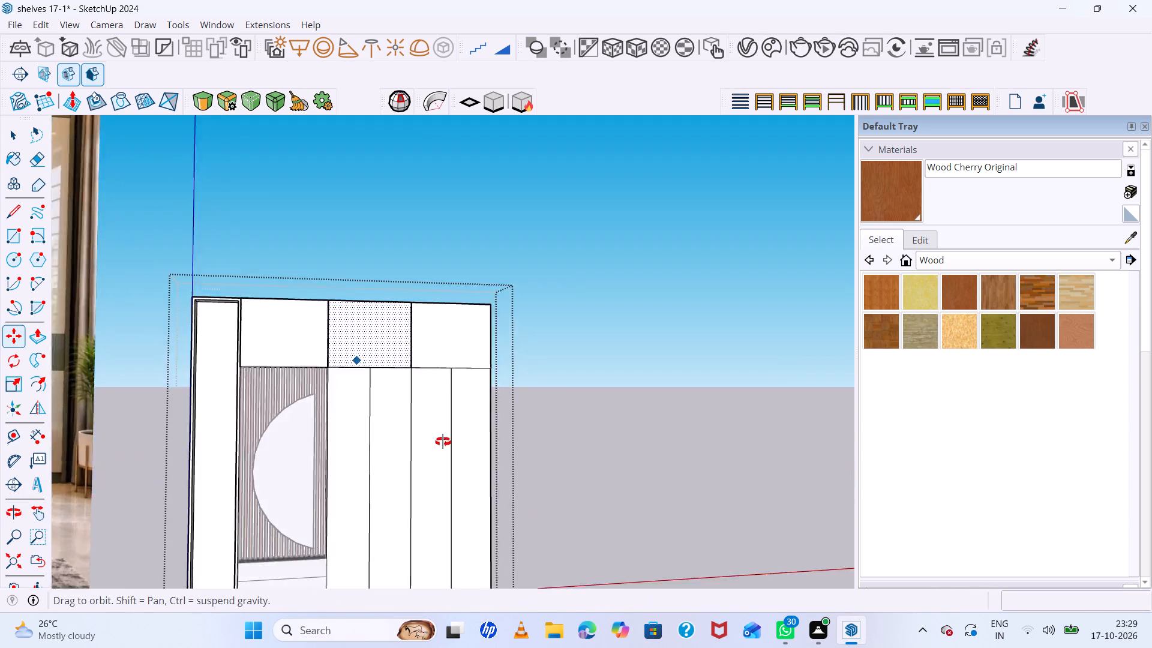
pyautogui.moveTo(443, 442); pyautogui.dragTo(511, 502, button='middle')
pyautogui.scroll(9, 385, 413)
pyautogui.scroll(-17, 353, 348)
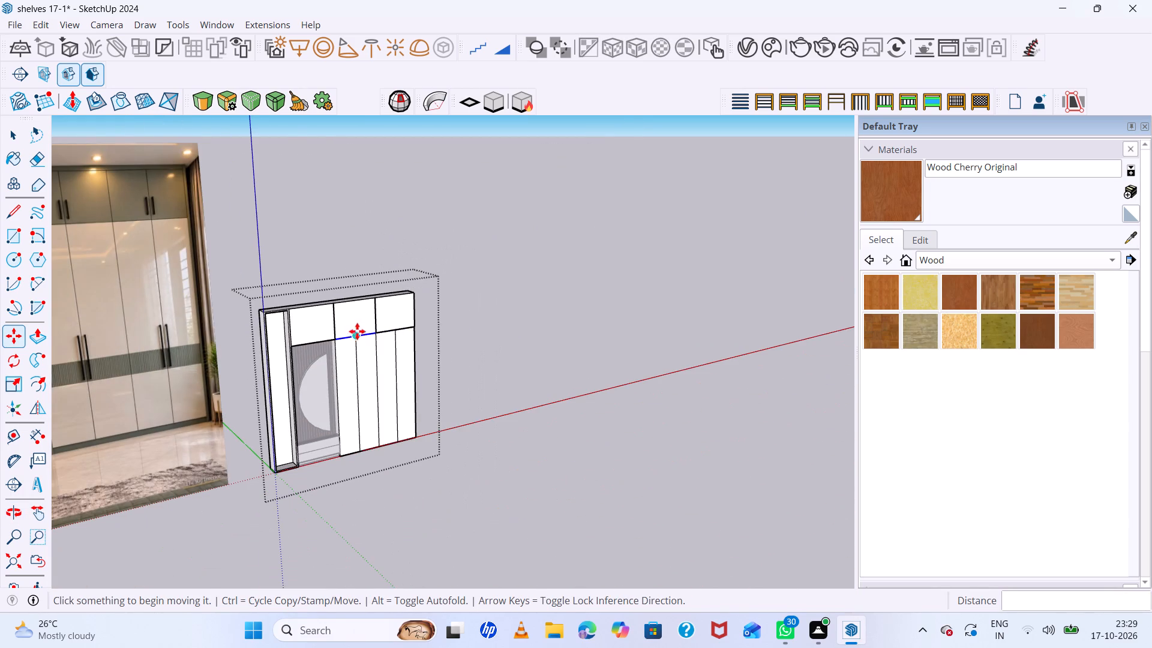
pyautogui.scroll(-8, 439, 328)
pyautogui.scroll(8, 247, 301)
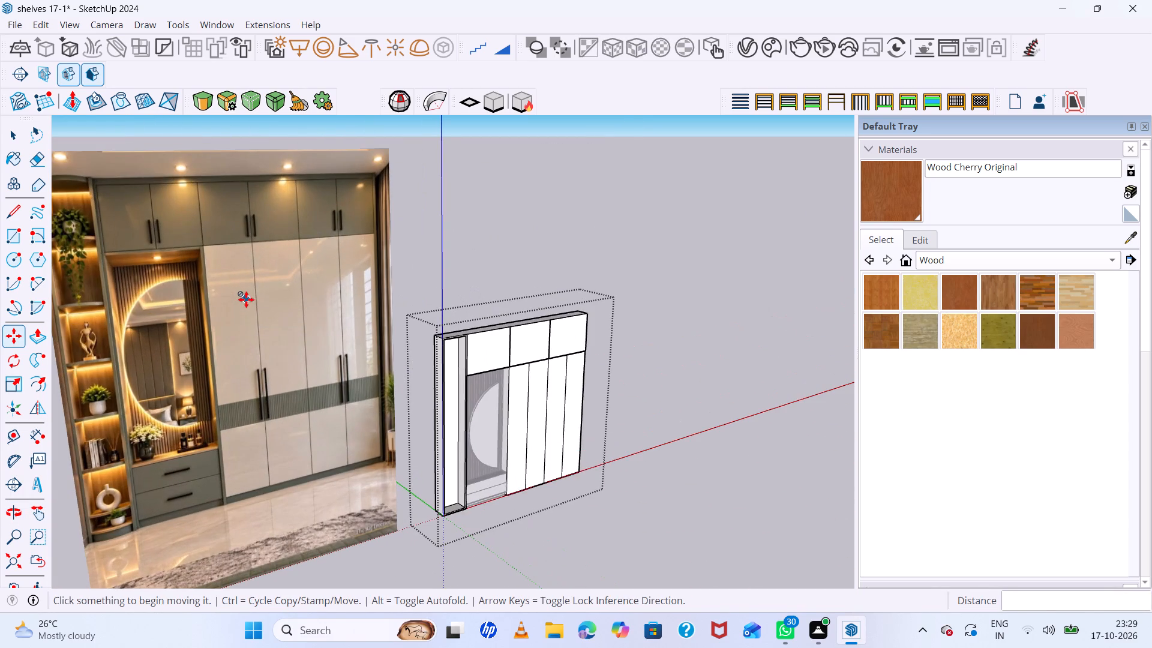
pyautogui.scroll(-8, 249, 294)
pyautogui.scroll(7, 496, 420)
pyautogui.moveTo(480, 401); pyautogui.dragTo(347, 352, button='middle')
pyautogui.scroll(5, 369, 349)
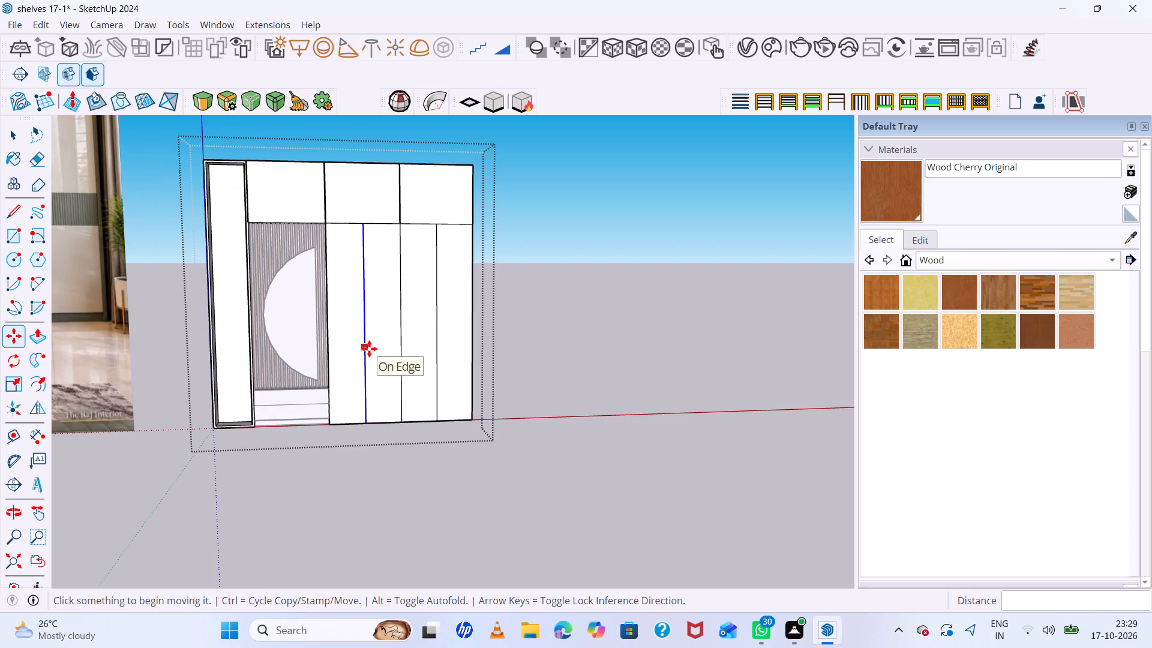
pyautogui.moveTo(449, 346); pyautogui.dragTo(370, 349, button='middle')
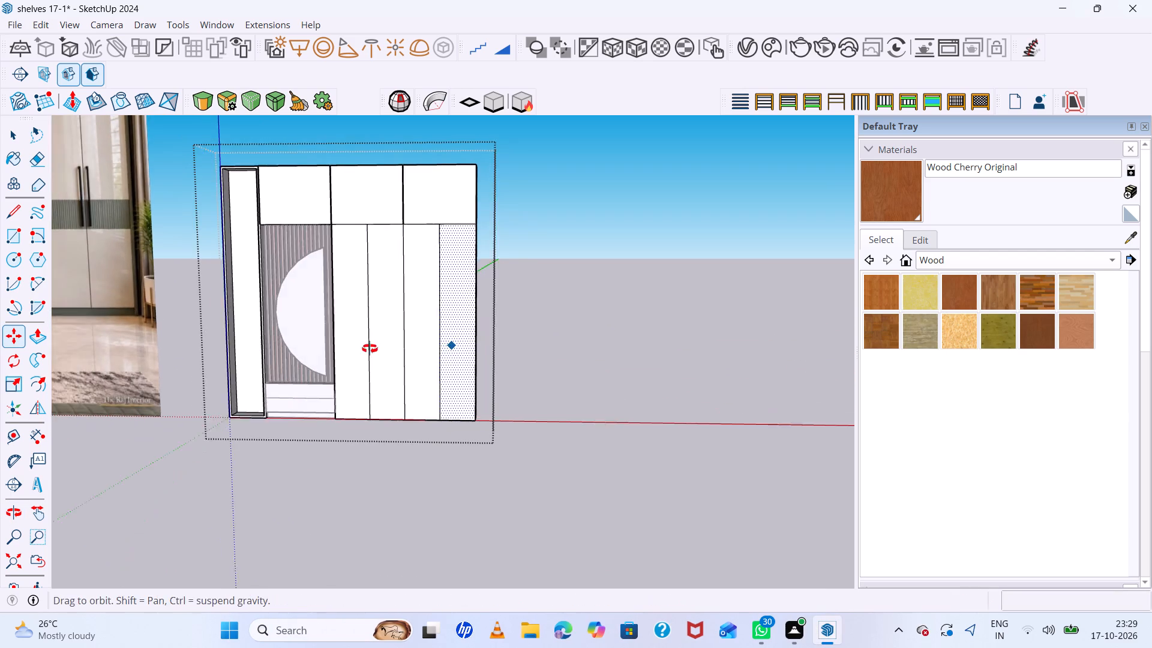
pyautogui.moveTo(370, 349); pyautogui.dragTo(362, 347, button='middle')
pyautogui.scroll(7, 359, 346)
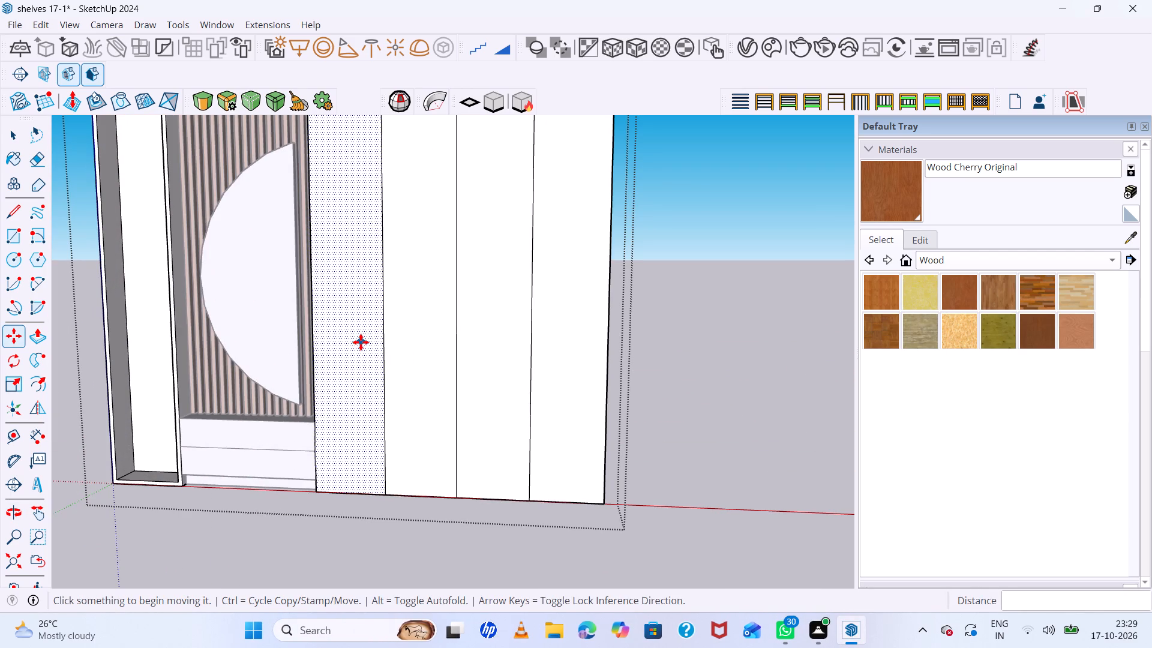
pyautogui.scroll(-15, 364, 341)
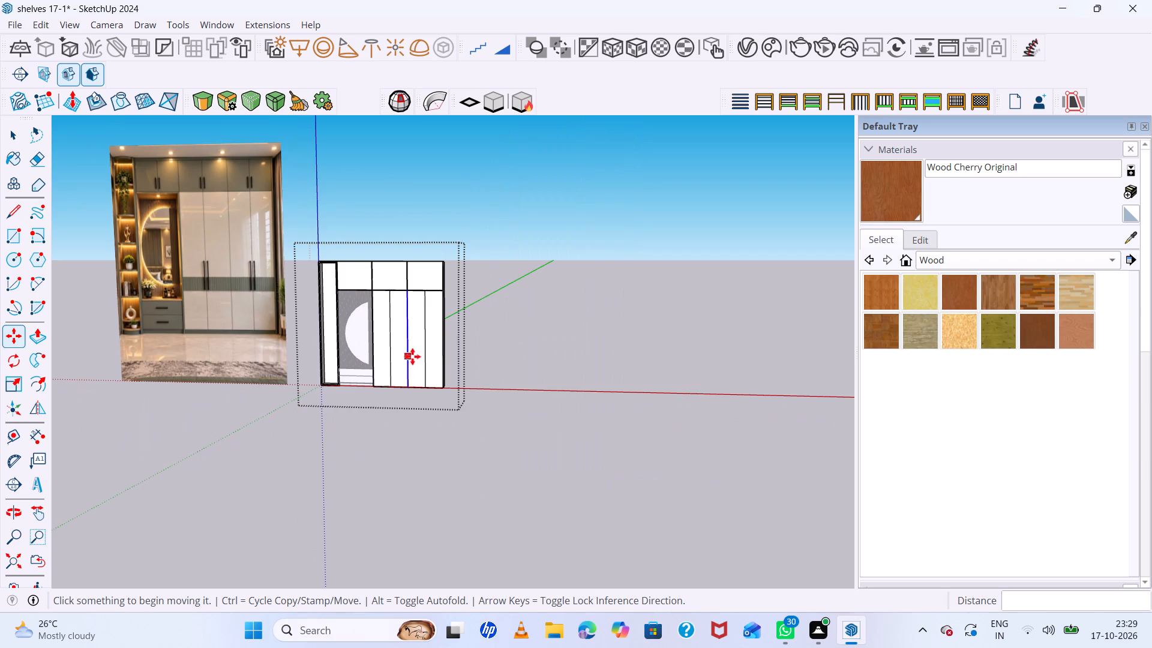
pyautogui.scroll(6, 383, 301)
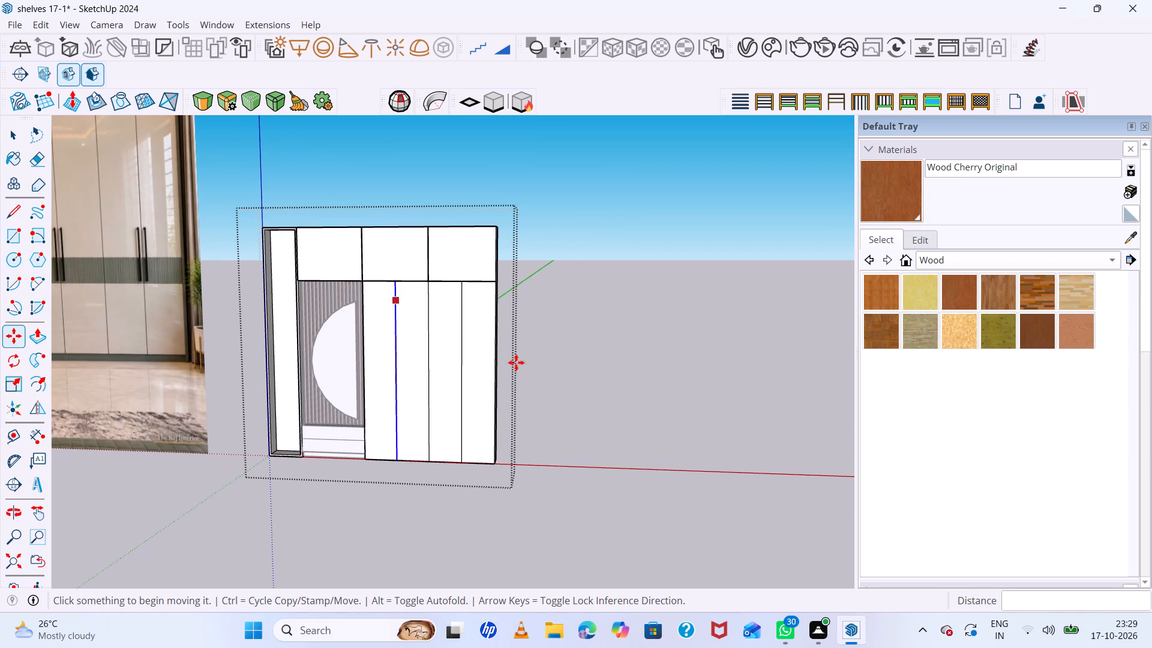
pyautogui.scroll(-5, 477, 362)
pyautogui.scroll(1, 483, 367)
pyautogui.press('space')
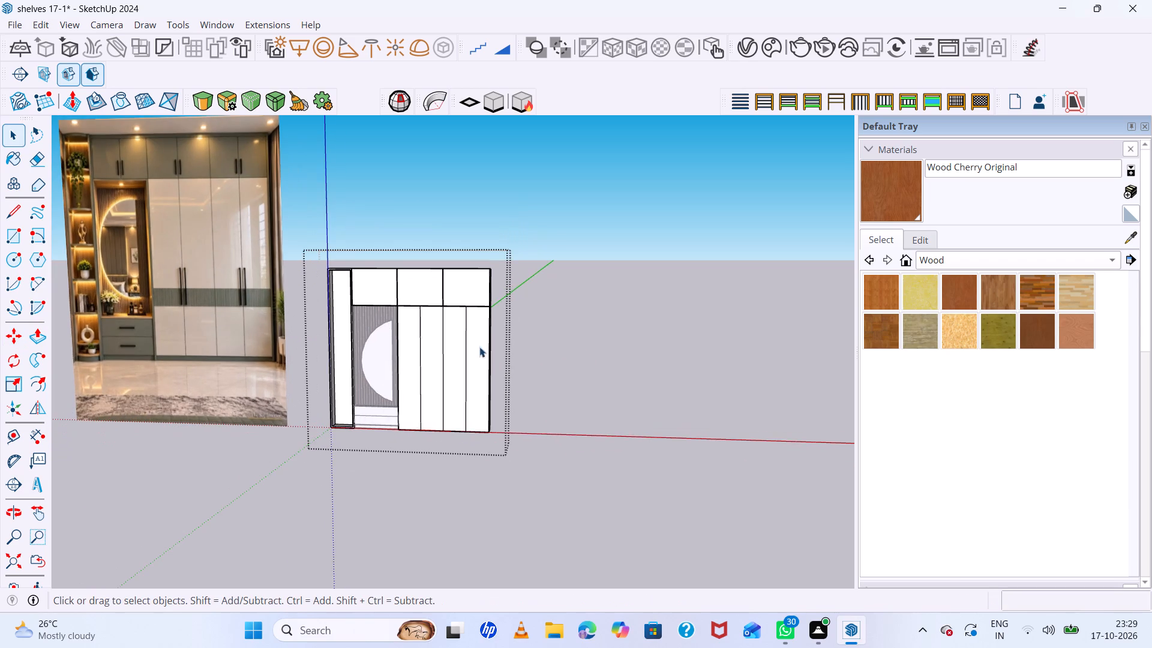
# Compare the four tall door divisions on the model with the wardrobe doors in the reference photo.
pyautogui.scroll(12, 422, 308)
pyautogui.moveTo(488, 343); pyautogui.dragTo(513, 287, button='middle')
pyautogui.scroll(1, 494, 331)
pyautogui.scroll(6, 431, 341)
pyautogui.scroll(-6, 448, 331)
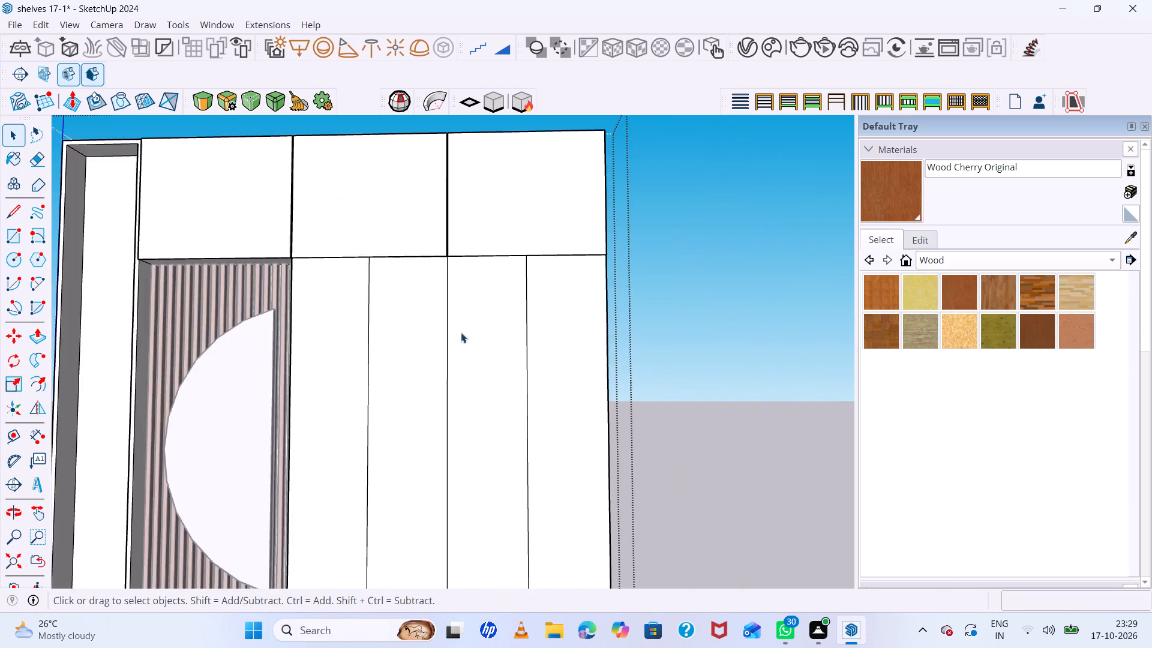
pyautogui.scroll(-10, 461, 332)
pyautogui.scroll(-7, 543, 343)
pyautogui.scroll(4, 248, 218)
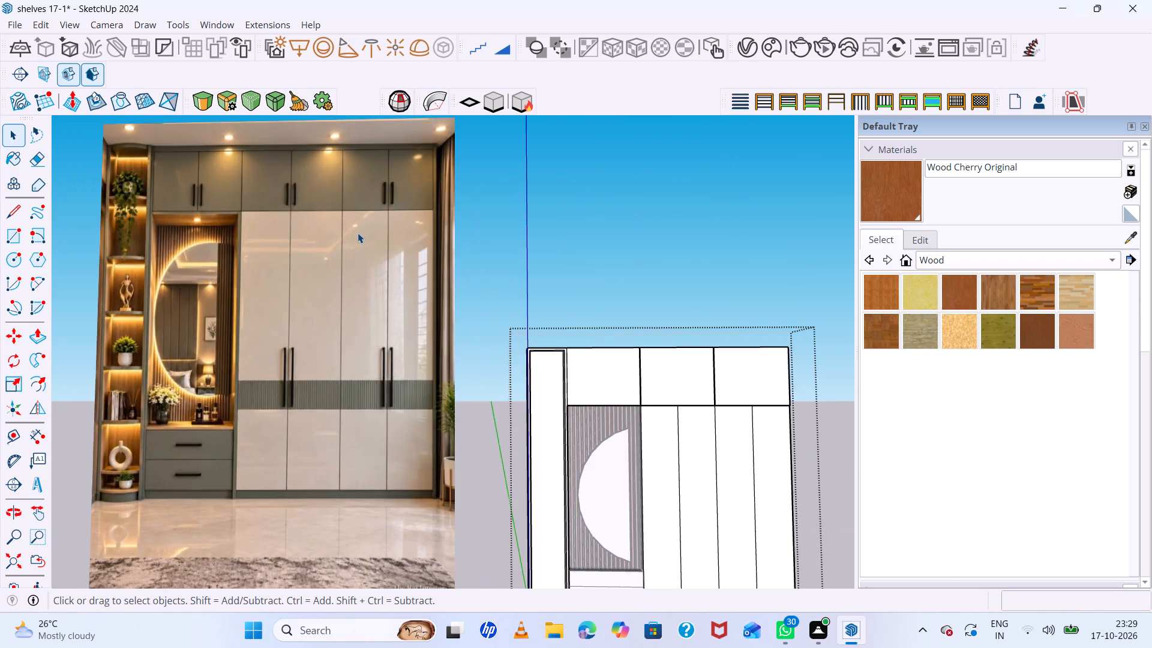
pyautogui.scroll(12, 358, 233)
pyautogui.scroll(-9, 358, 233)
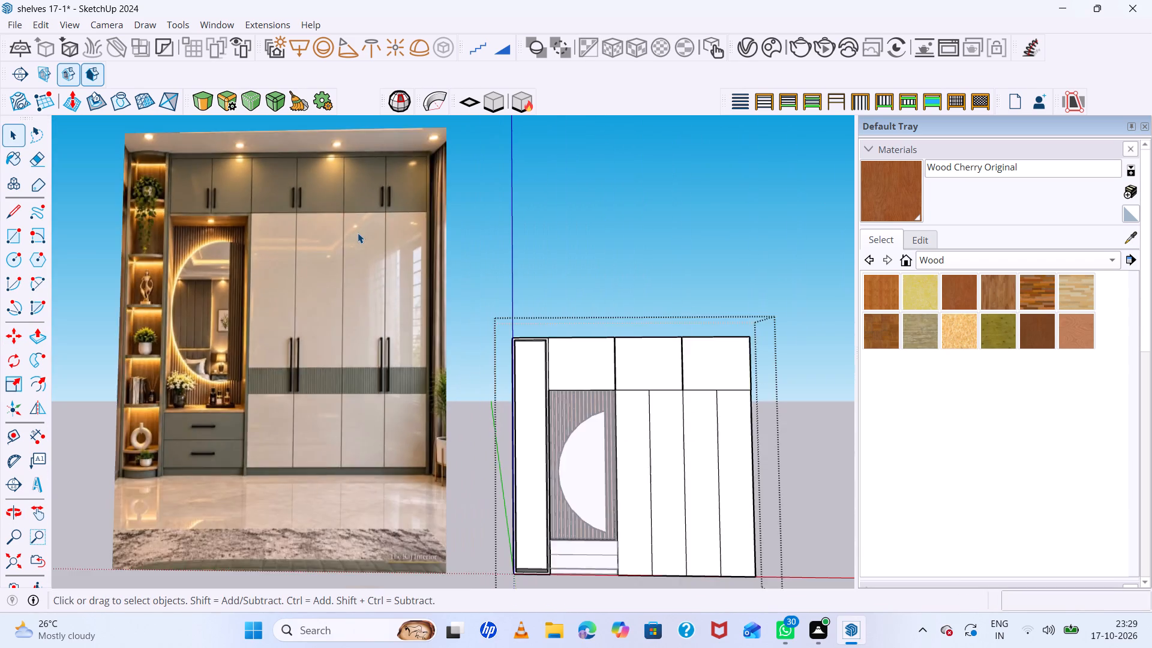
pyautogui.scroll(-9, 358, 233)
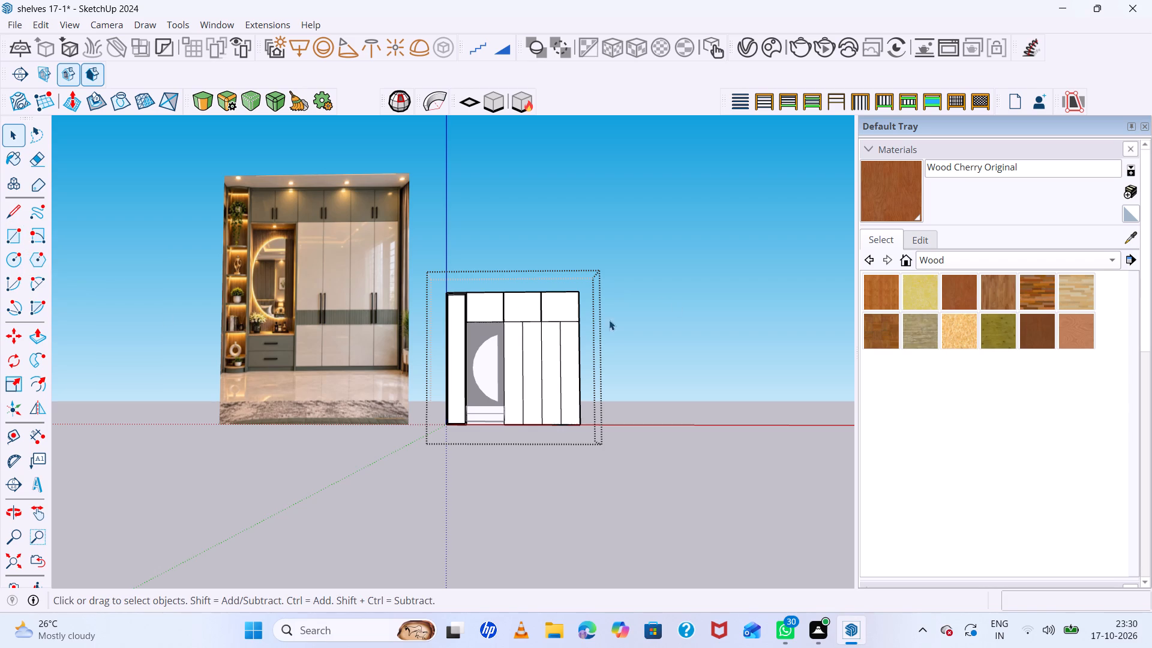
# Place guides 3 mm to either side of the first tall door division line, nearest the mirror niche.
pyautogui.scroll(14, 536, 340)
pyautogui.press('t')
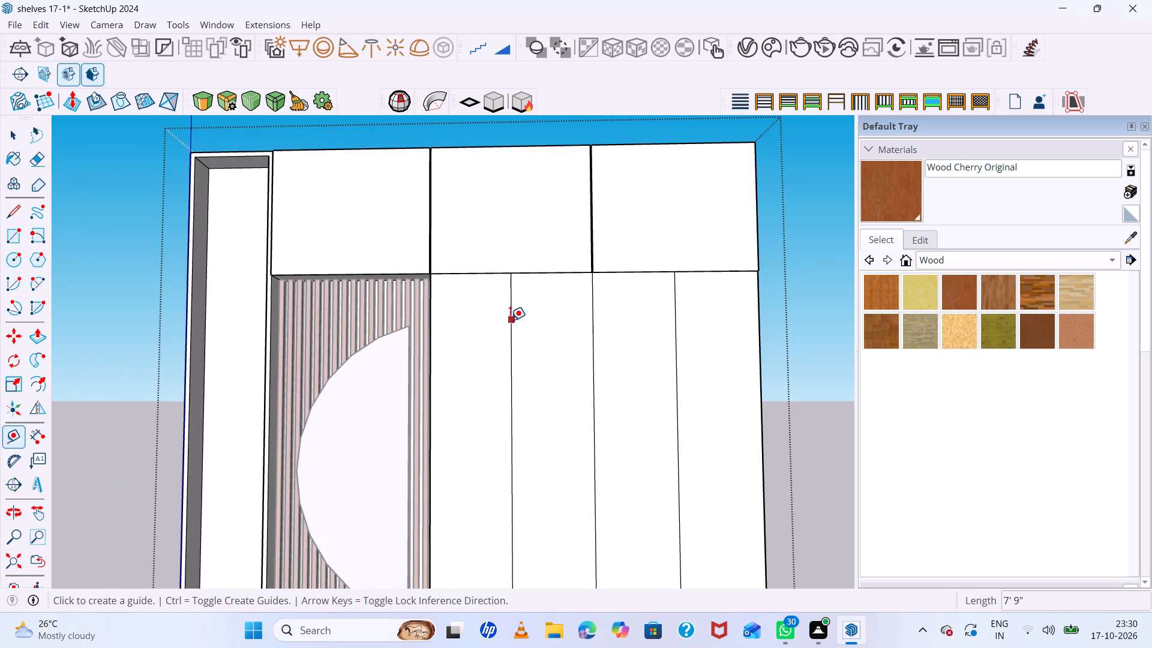
pyautogui.scroll(6, 551, 304)
pyautogui.click(478, 304)
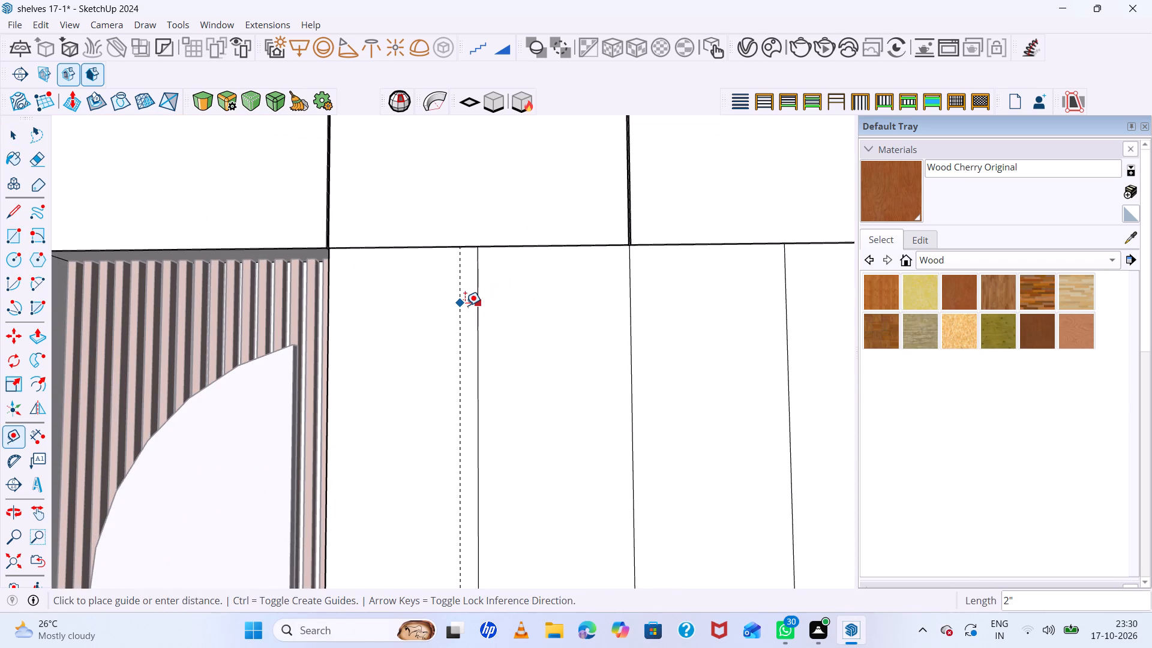
pyautogui.write('3mm')
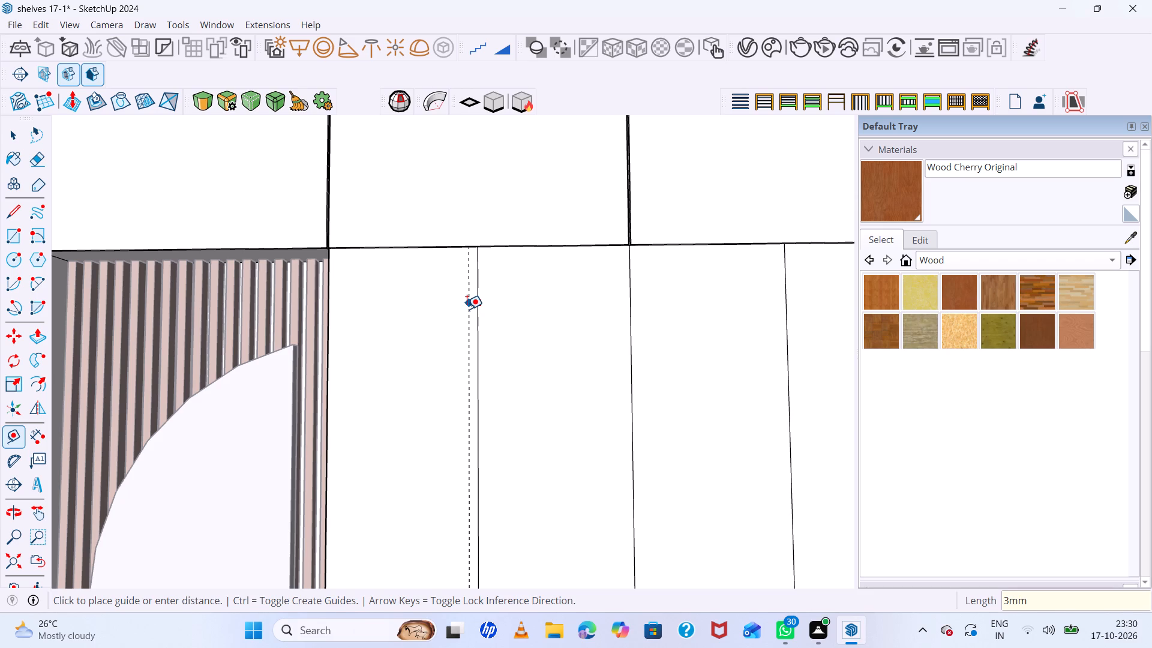
pyautogui.press('Return')
pyautogui.scroll(18, 488, 293)
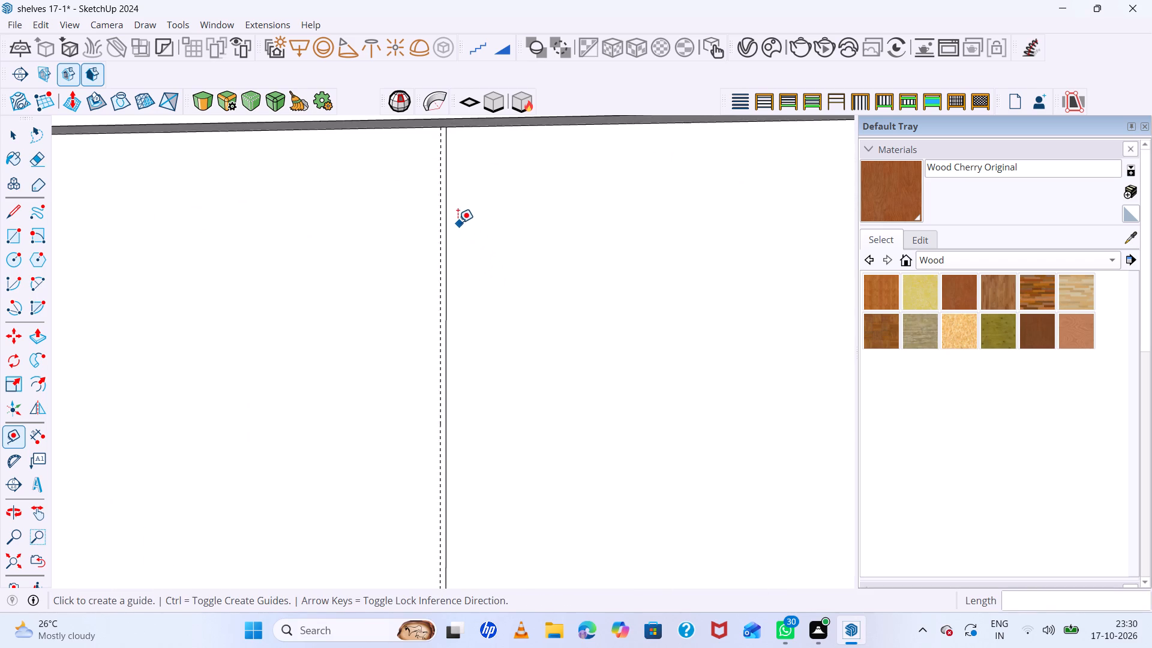
pyautogui.scroll(4, 458, 223)
pyautogui.click(435, 224)
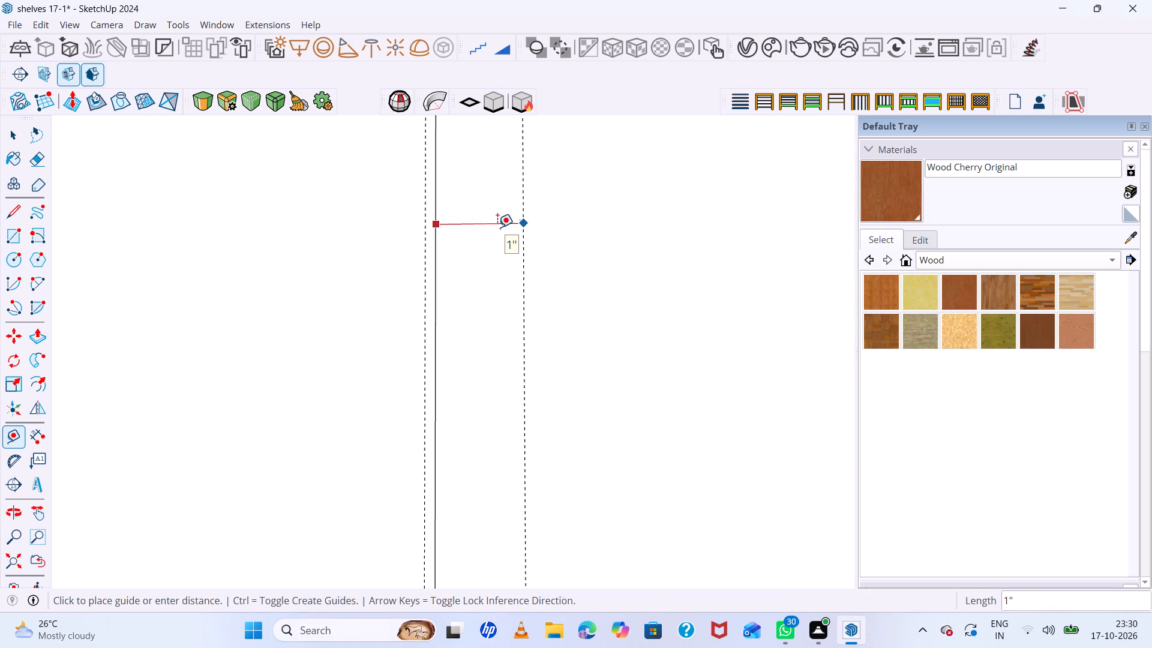
pyautogui.write('3mm')
pyautogui.press('Return')
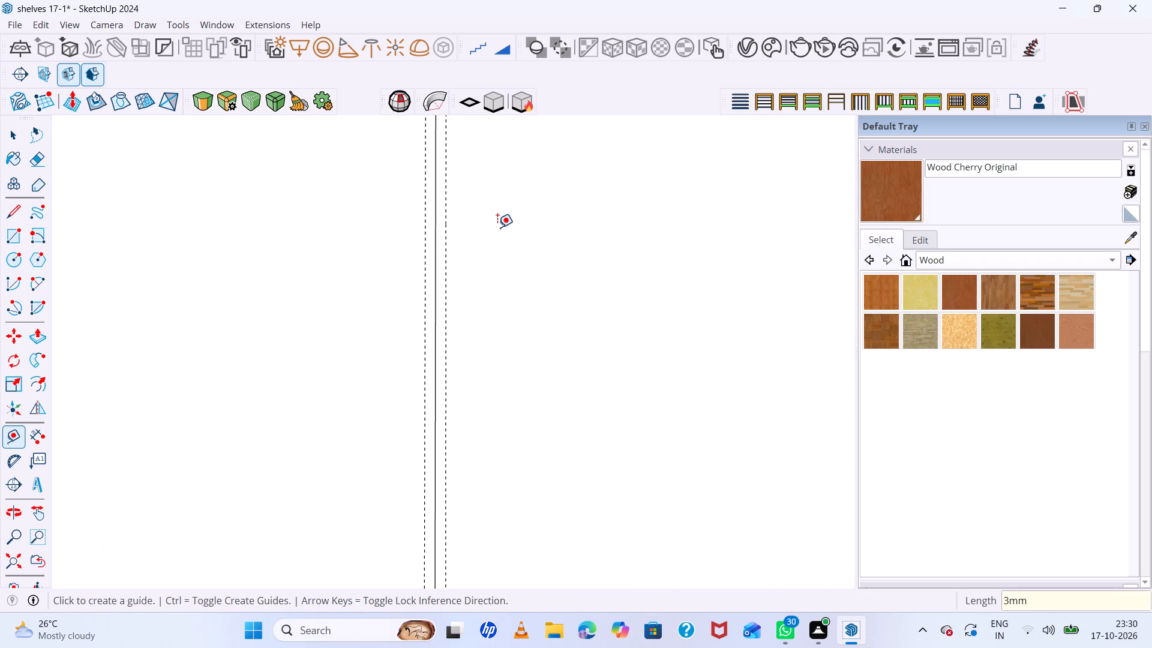
# Place guides 3 mm to either side of the middle tall door division line.
pyautogui.scroll(-14, 421, 217)
pyautogui.scroll(-8, 425, 328)
pyautogui.scroll(7, 744, 313)
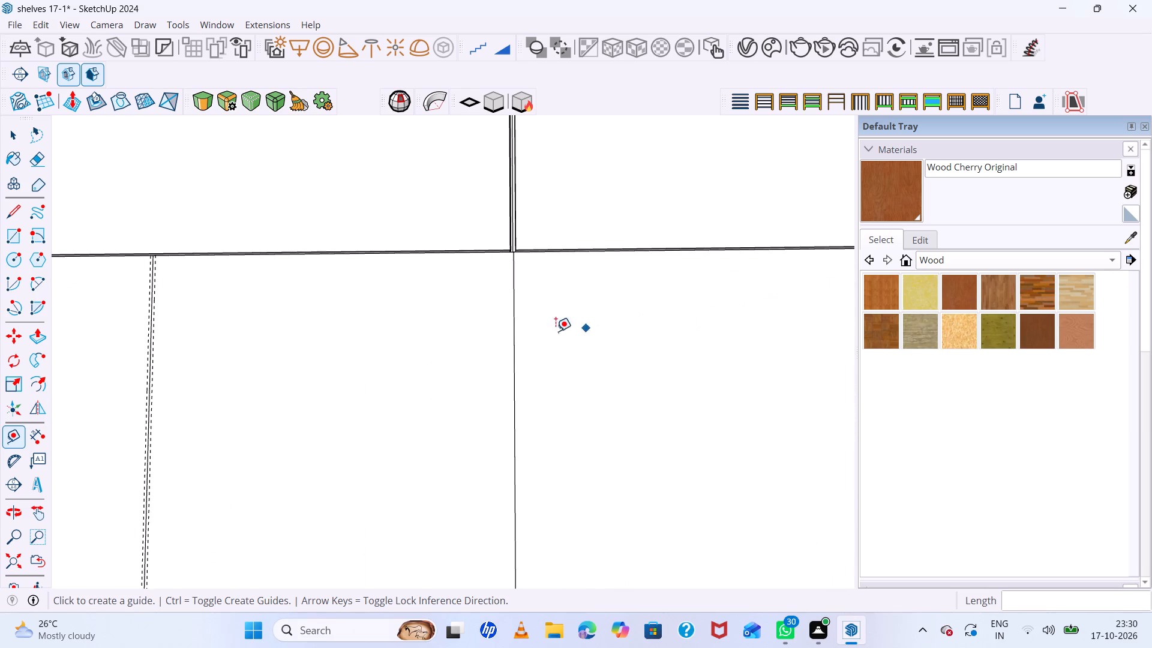
pyautogui.scroll(7, 512, 333)
pyautogui.scroll(-15, 480, 337)
pyautogui.scroll(7, 491, 335)
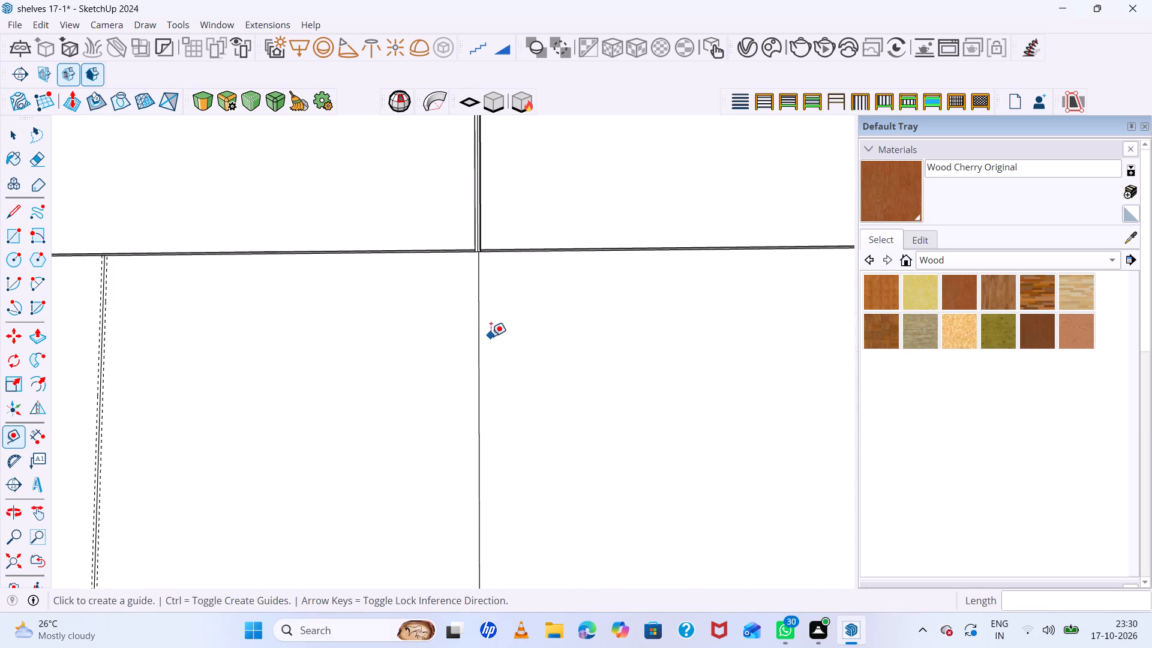
pyautogui.click(478, 335)
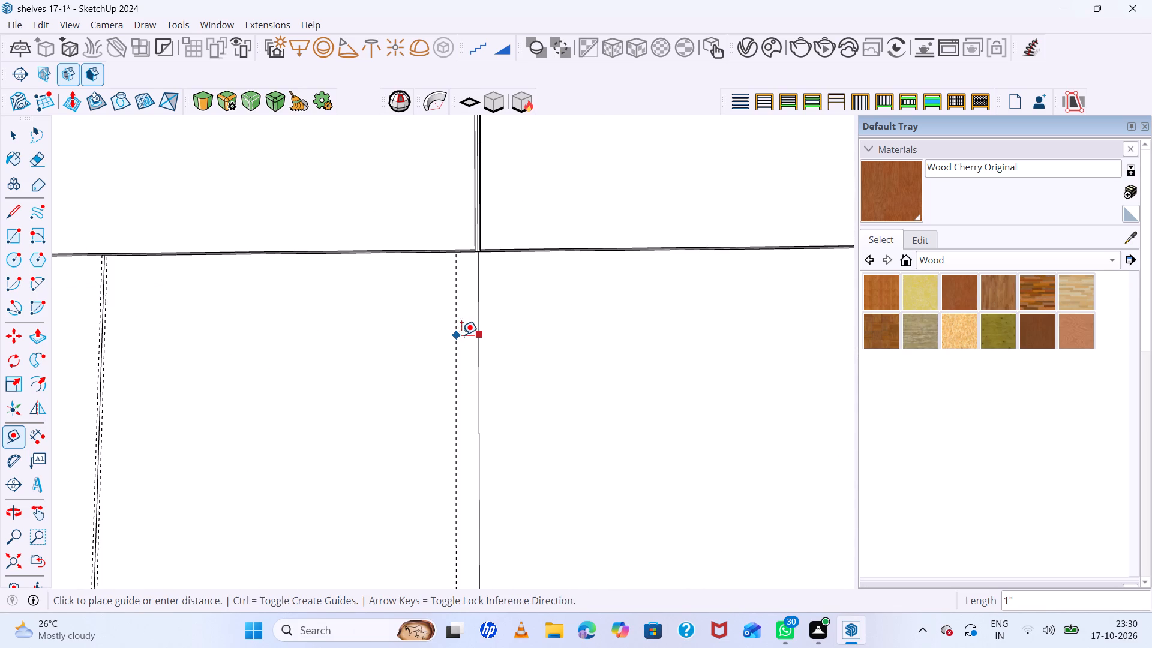
pyautogui.write('3mm')
pyautogui.press('Return')
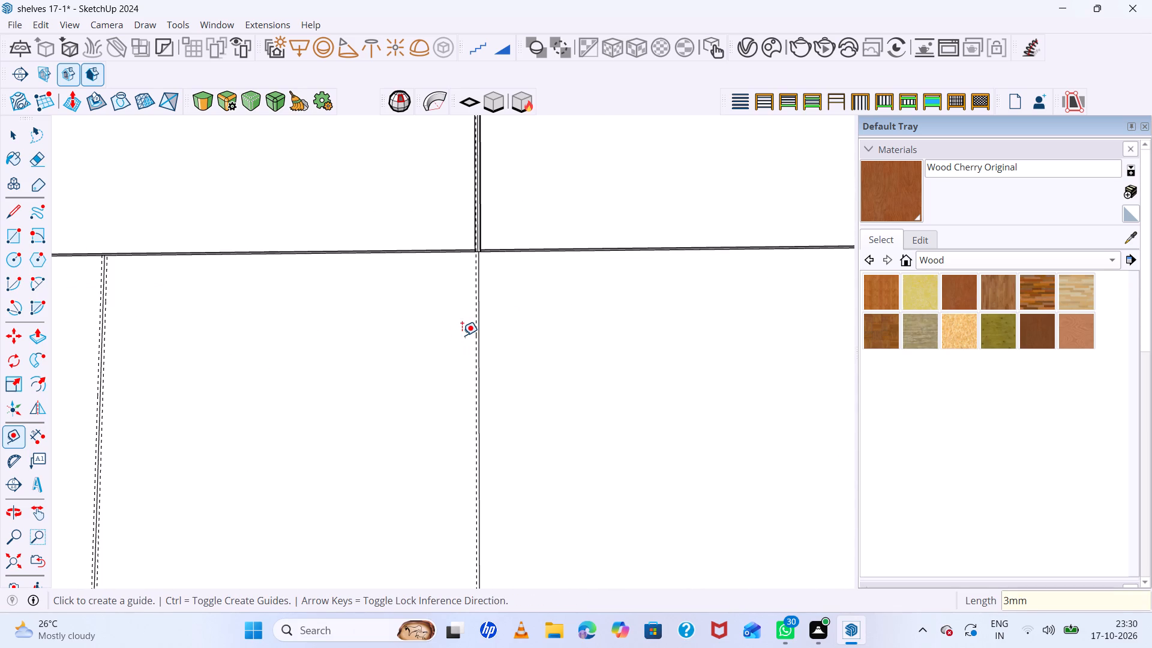
pyautogui.scroll(13, 488, 316)
pyautogui.click(462, 307)
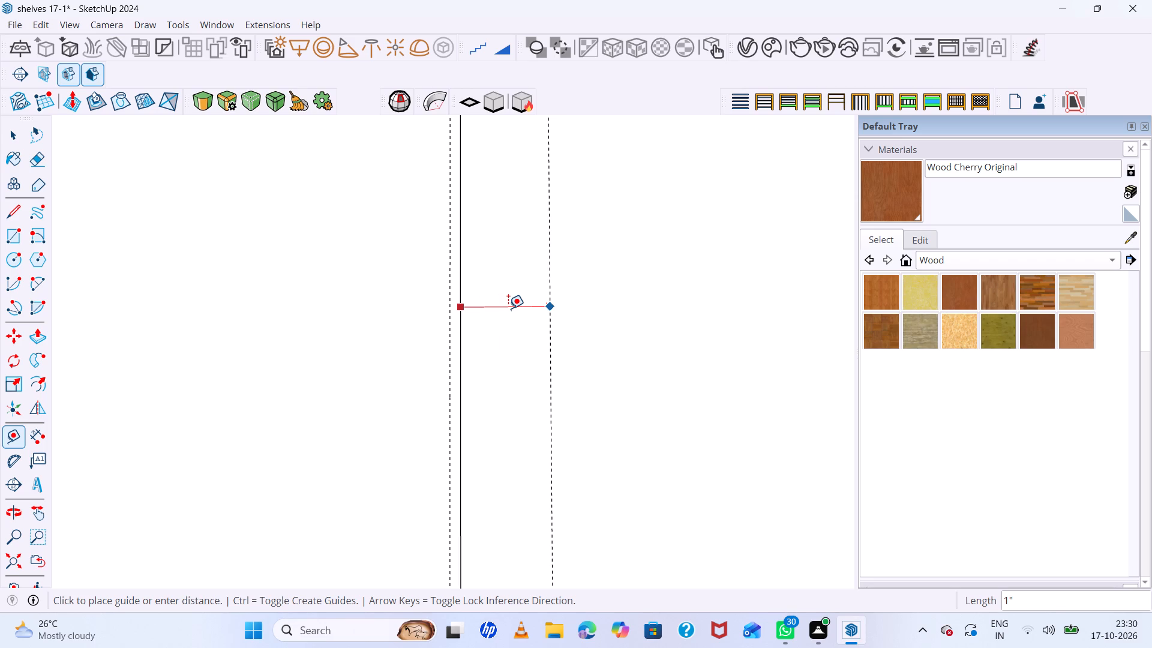
pyautogui.write('3mm')
pyautogui.press('Return')
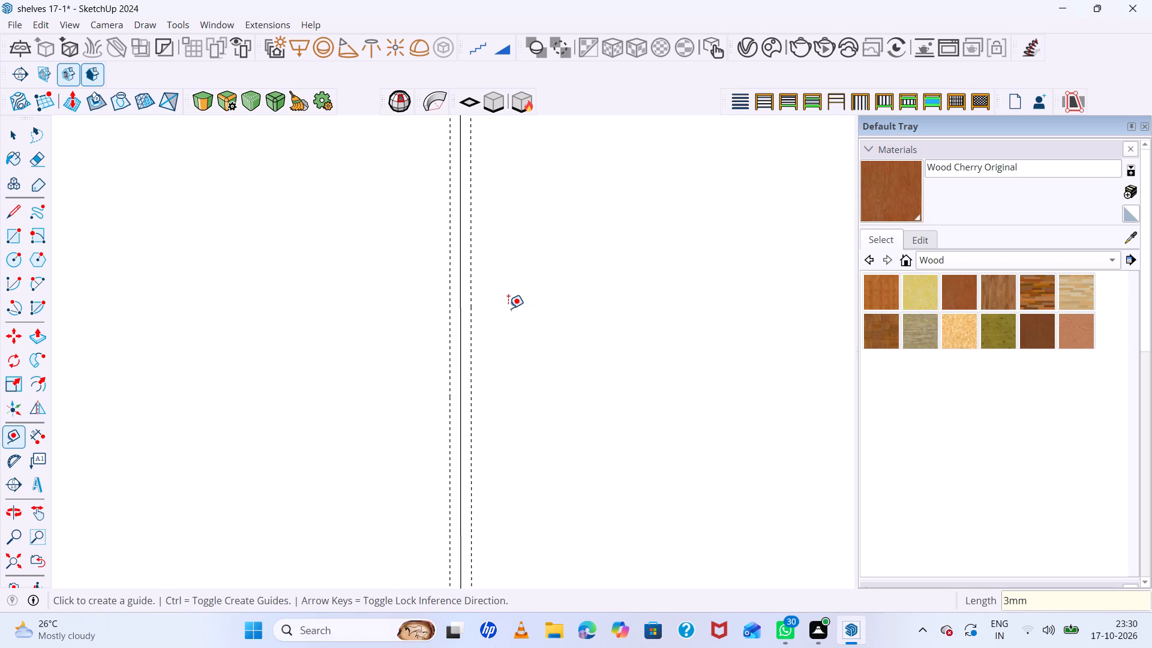
# Place guides 3 mm to either side of the third tall door division line, nearest the wardrobe's outer edge.
pyautogui.scroll(-4, 454, 315)
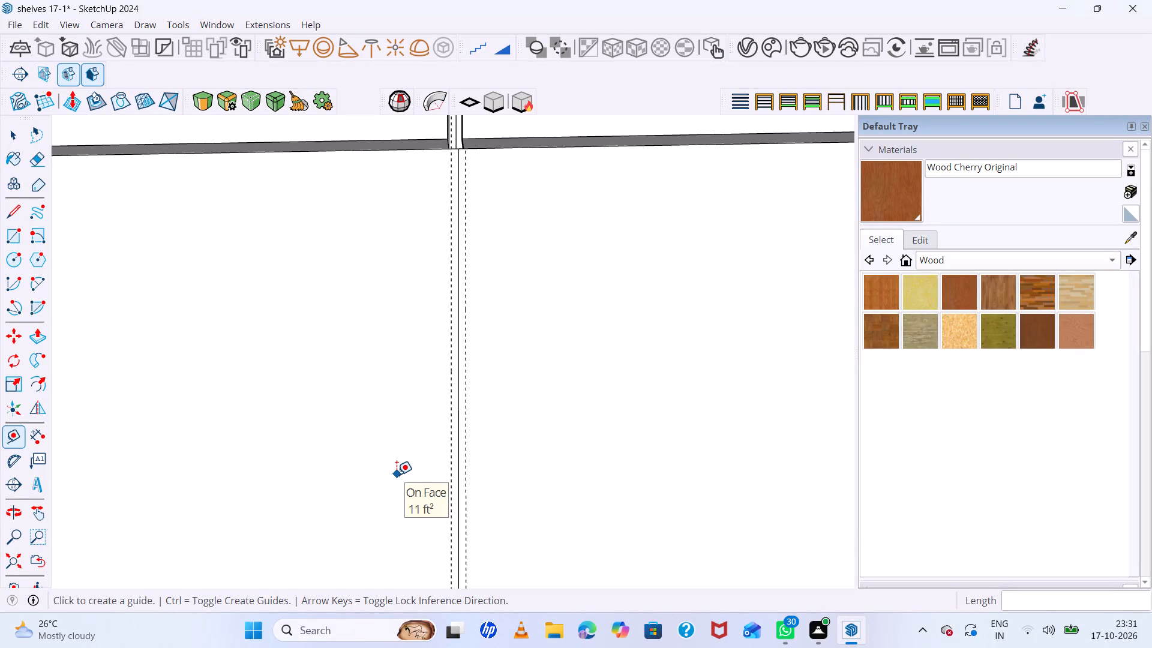
pyautogui.scroll(-10, 431, 517)
pyautogui.scroll(-16, 464, 484)
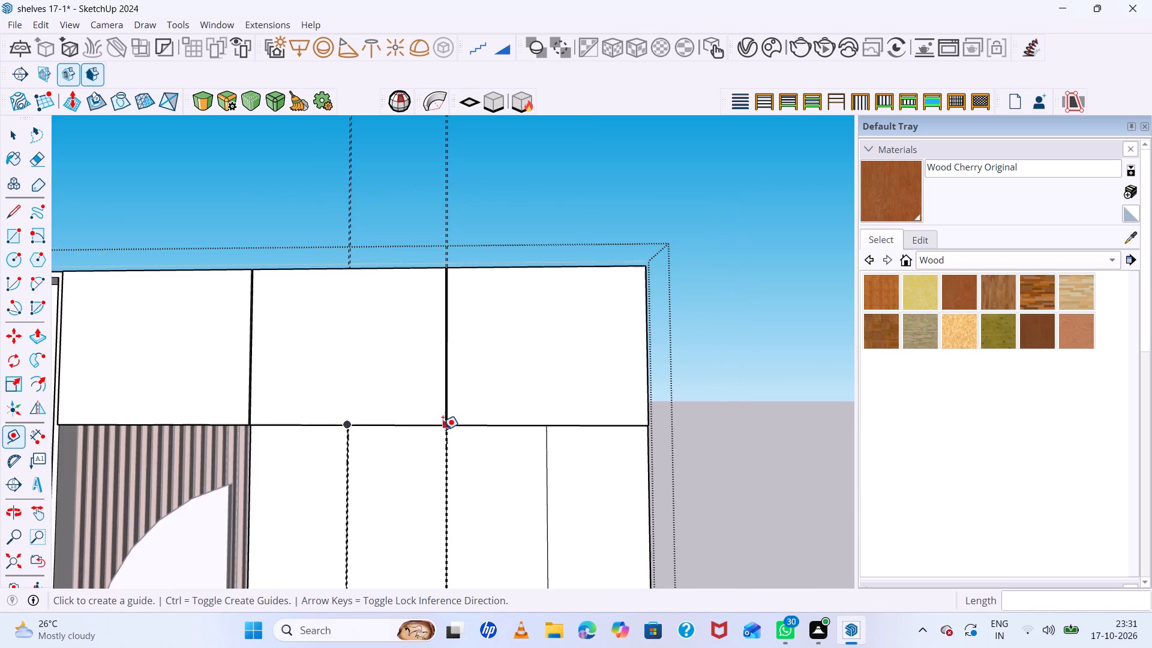
pyautogui.scroll(7, 503, 487)
pyautogui.click(589, 472)
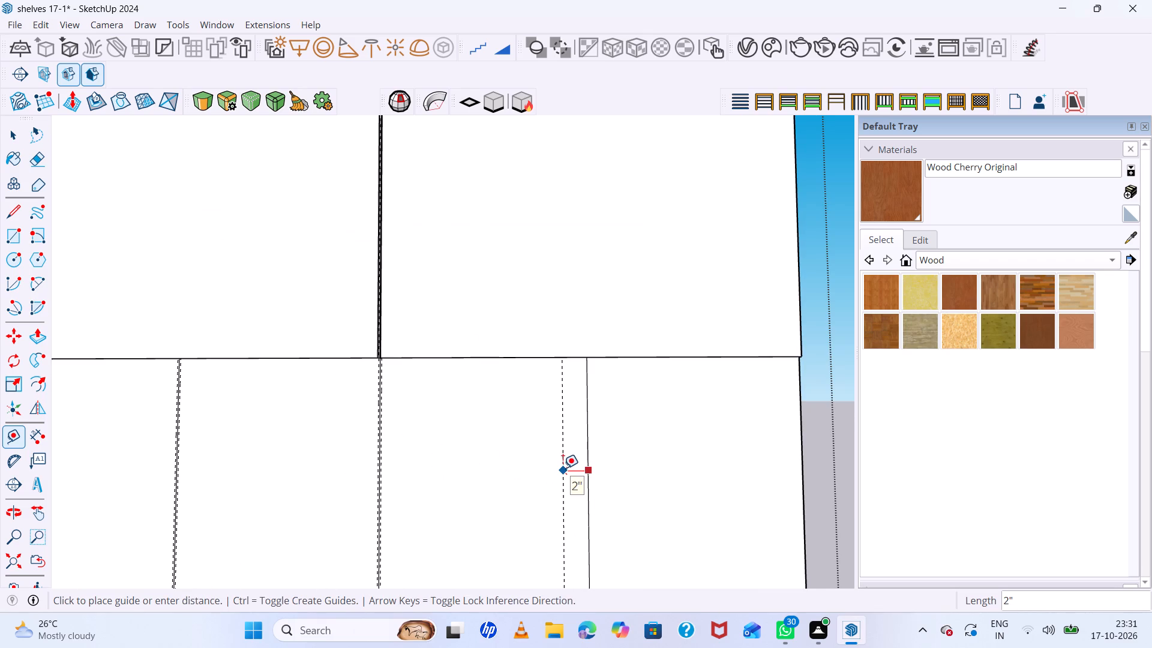
pyautogui.press('3')
pyautogui.write('mm')
pyautogui.press('Return')
pyautogui.scroll(9, 590, 377)
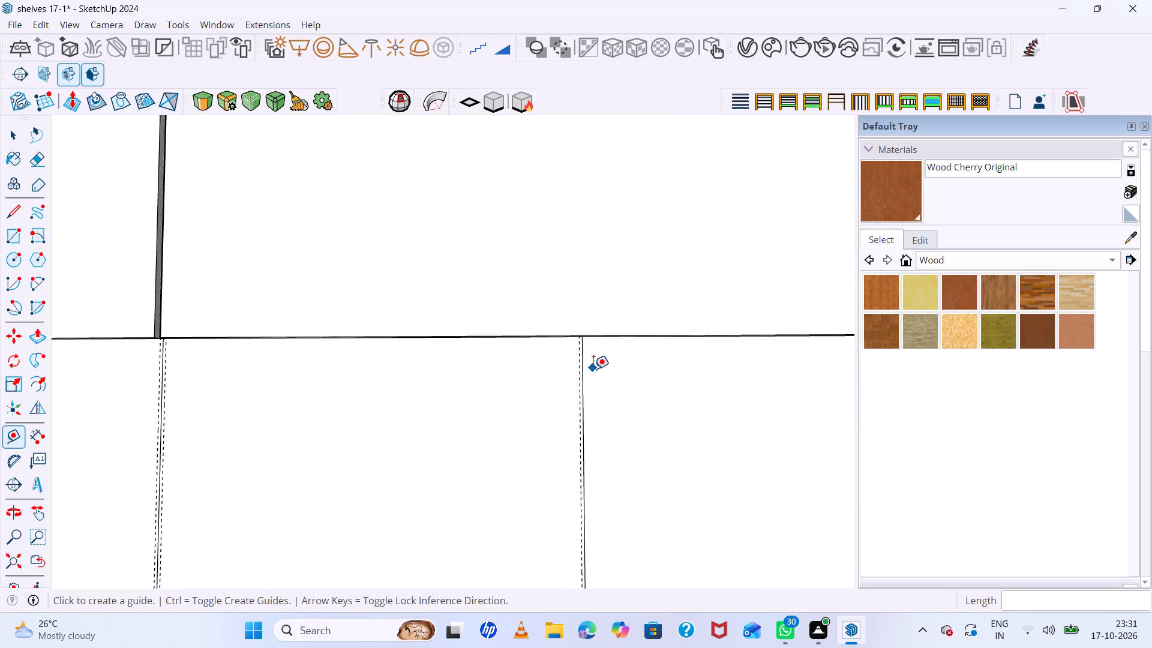
pyautogui.scroll(6, 593, 369)
pyautogui.click(569, 358)
pyautogui.write('3mm')
pyautogui.press('Return')
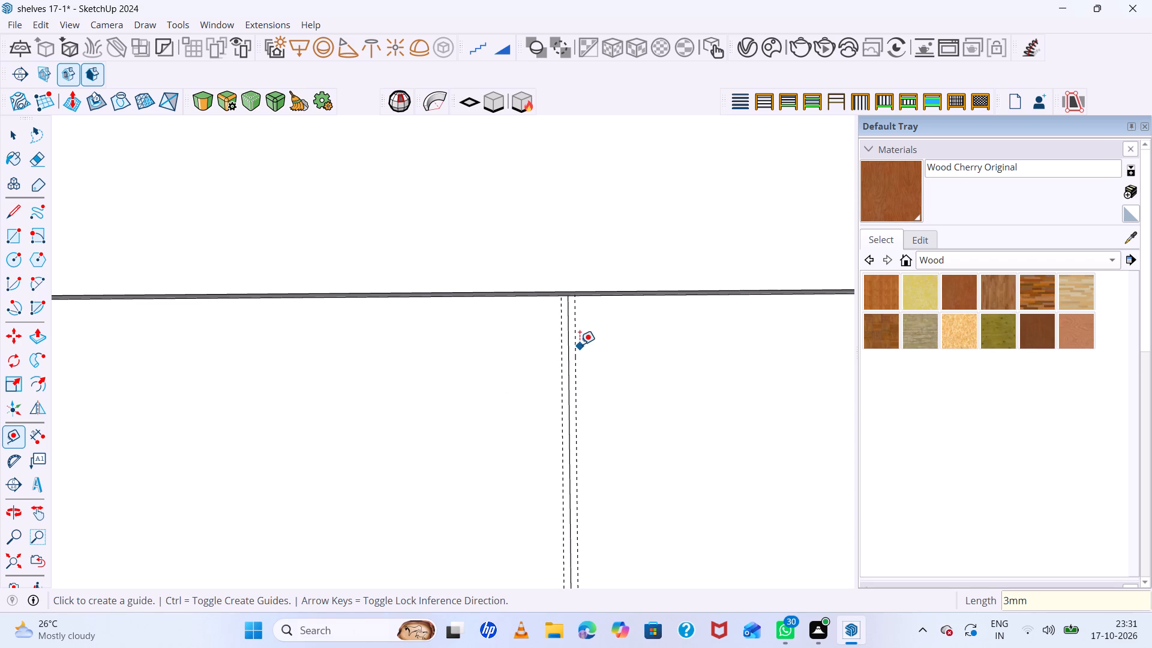
# Place a guide 3 mm inward from the large face's outer vertical edge.
pyautogui.scroll(-15, 420, 403)
pyautogui.scroll(-8, 528, 432)
pyautogui.scroll(8, 628, 427)
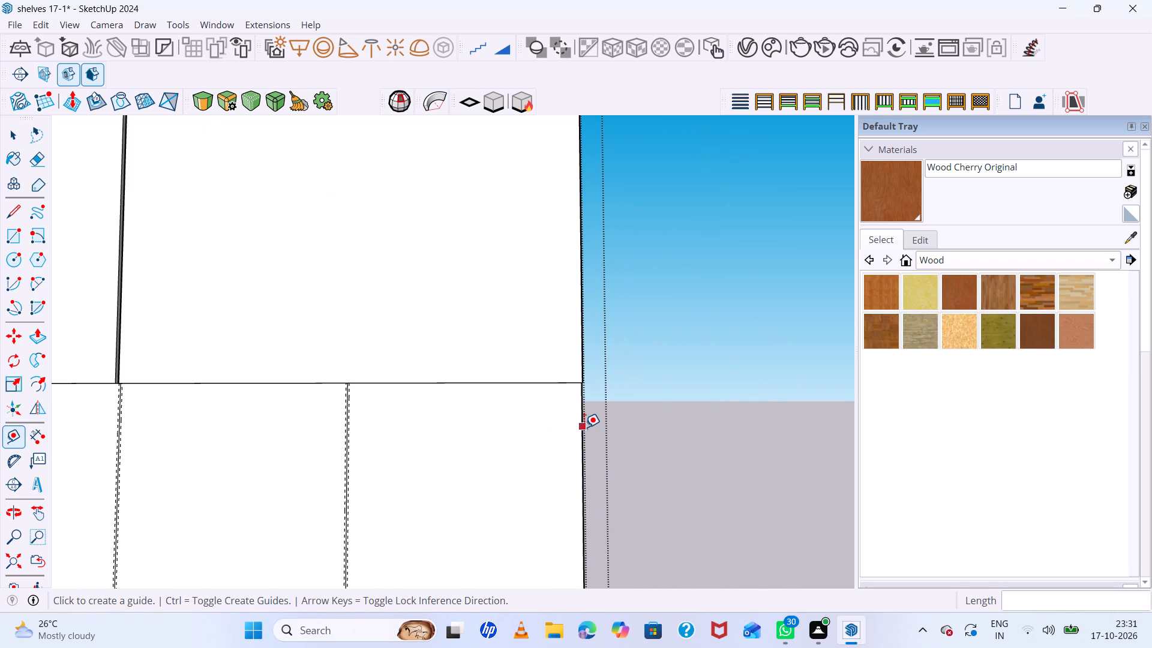
pyautogui.click(584, 425)
pyautogui.press('3')
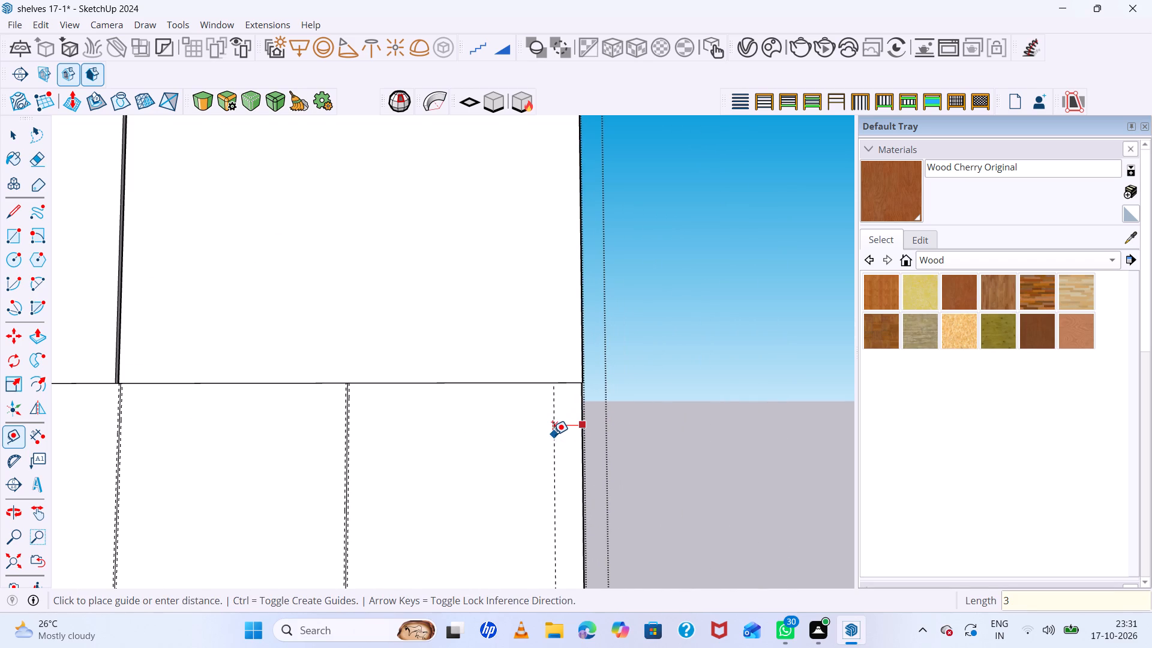
pyautogui.press(',')
pyautogui.press('BackSpace')
pyautogui.write('mm')
pyautogui.press('Return')
# Draw the first tall door rectangle, about 1' 5" by 7' 9", from the mirror niche's upper corner to the first division's near guide at the base.
pyautogui.scroll(-16, 519, 389)
pyautogui.scroll(2, 316, 383)
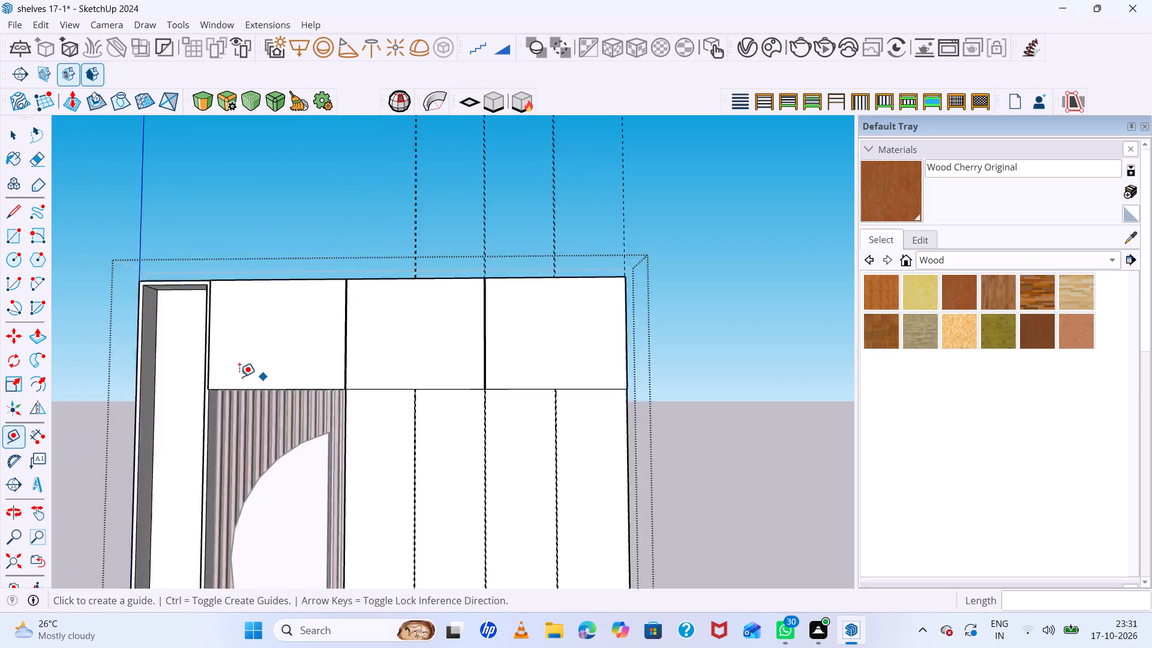
pyautogui.scroll(14, 239, 377)
pyautogui.moveTo(491, 425); pyautogui.dragTo(481, 328, button='middle')
pyautogui.scroll(8, 457, 378)
pyautogui.scroll(6, 359, 374)
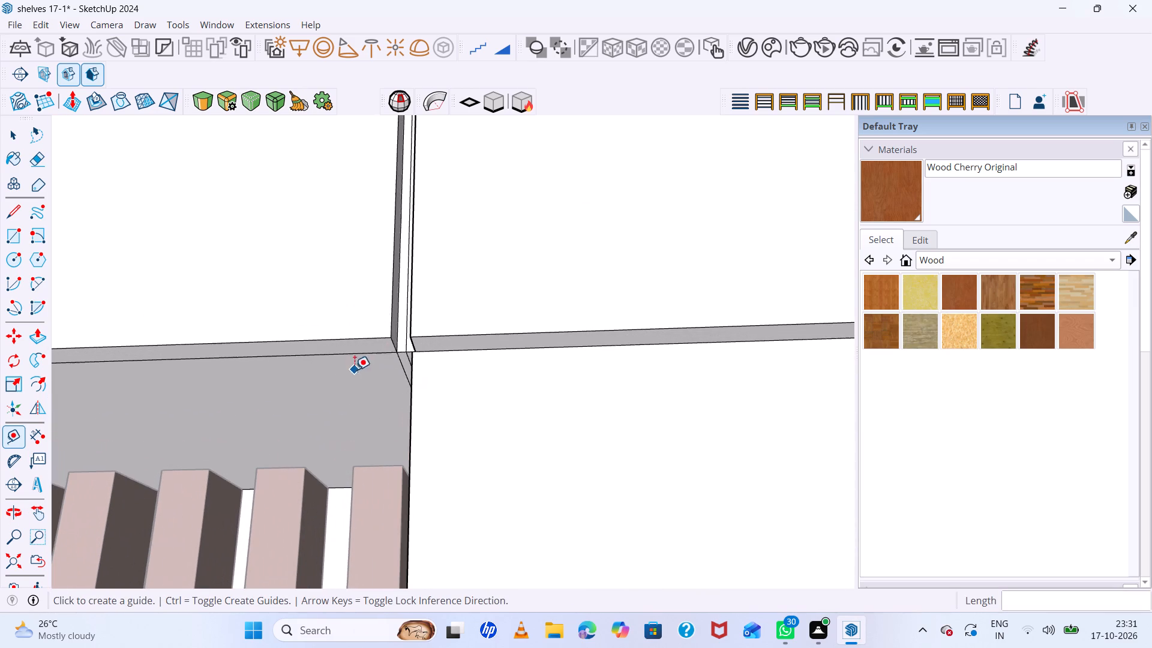
pyautogui.scroll(1, 355, 370)
pyautogui.press('r')
pyautogui.scroll(7, 436, 366)
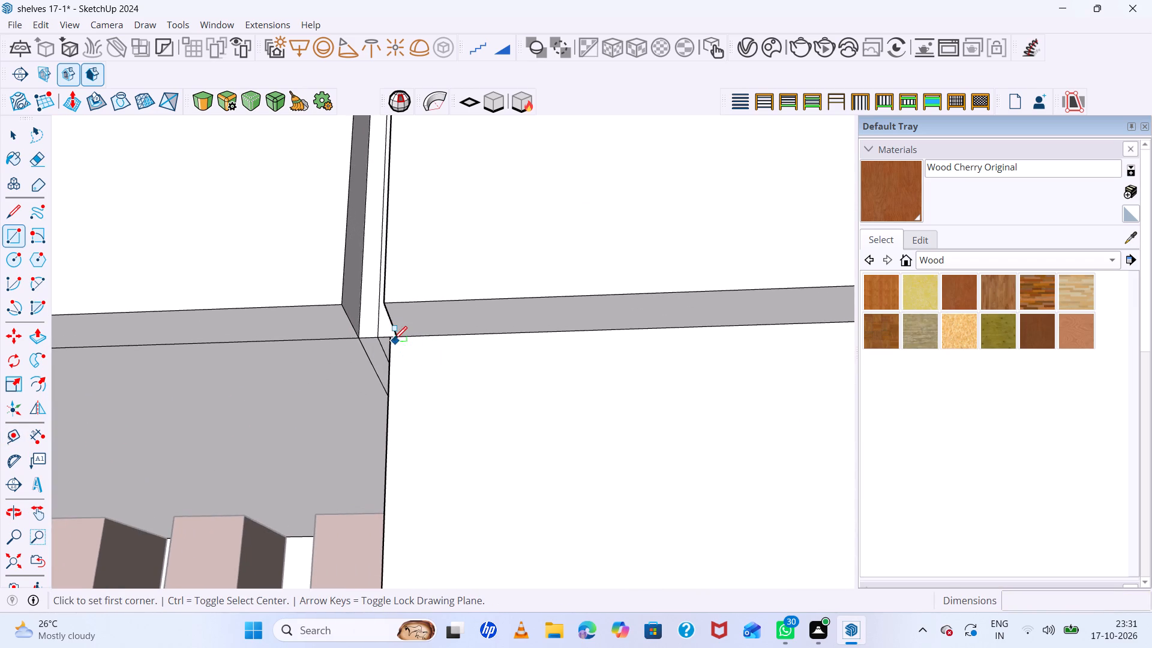
pyautogui.scroll(5, 394, 340)
pyautogui.click(391, 336)
pyautogui.scroll(-9, 529, 418)
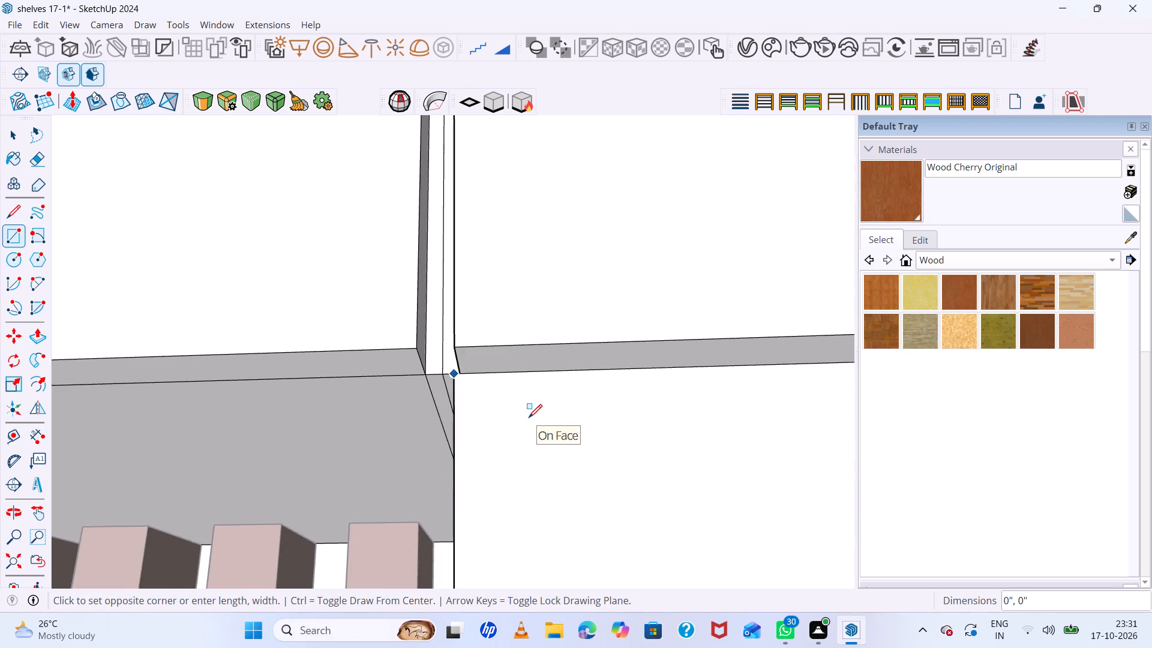
pyautogui.scroll(-6, 529, 418)
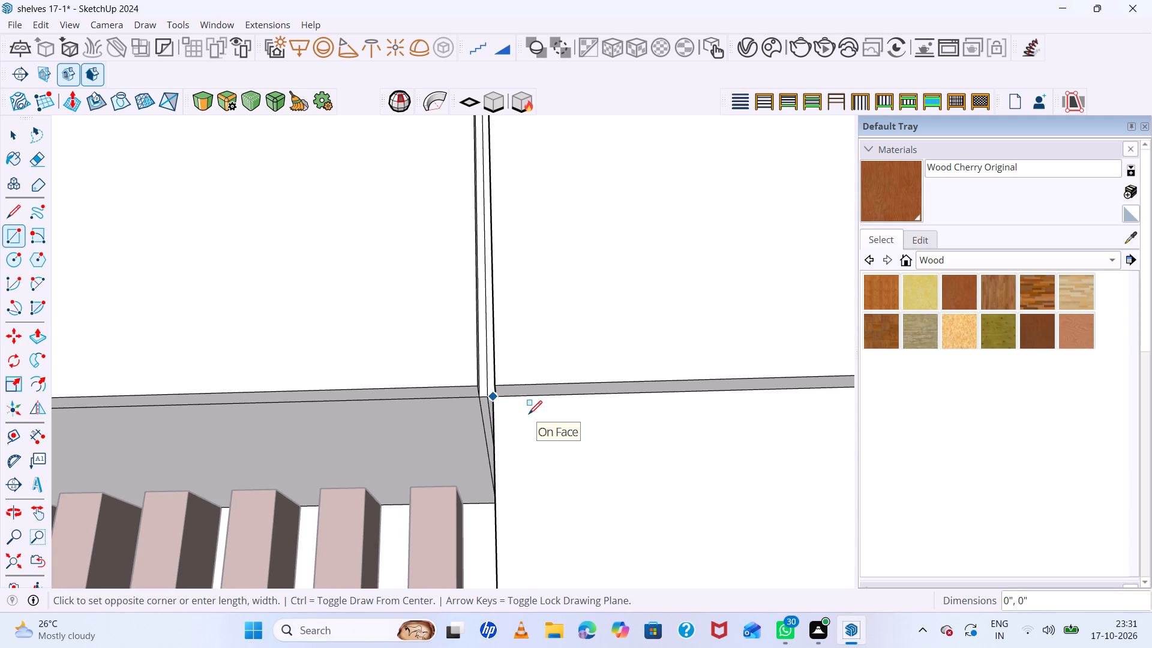
pyautogui.scroll(-15, 529, 414)
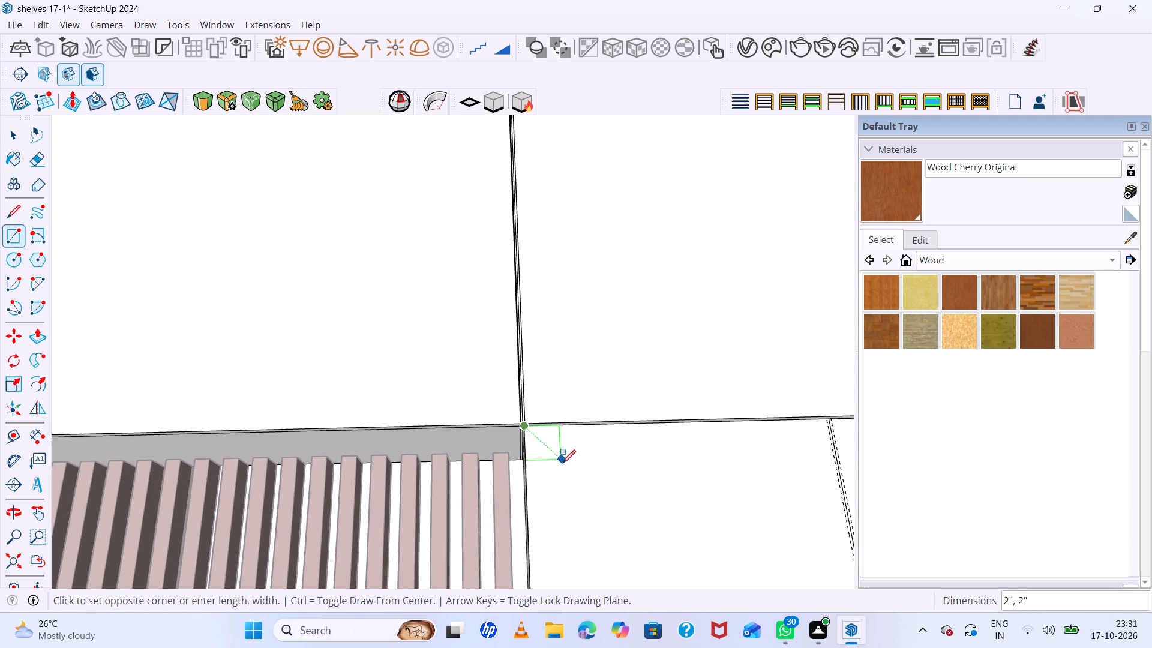
pyautogui.scroll(-14, 496, 427)
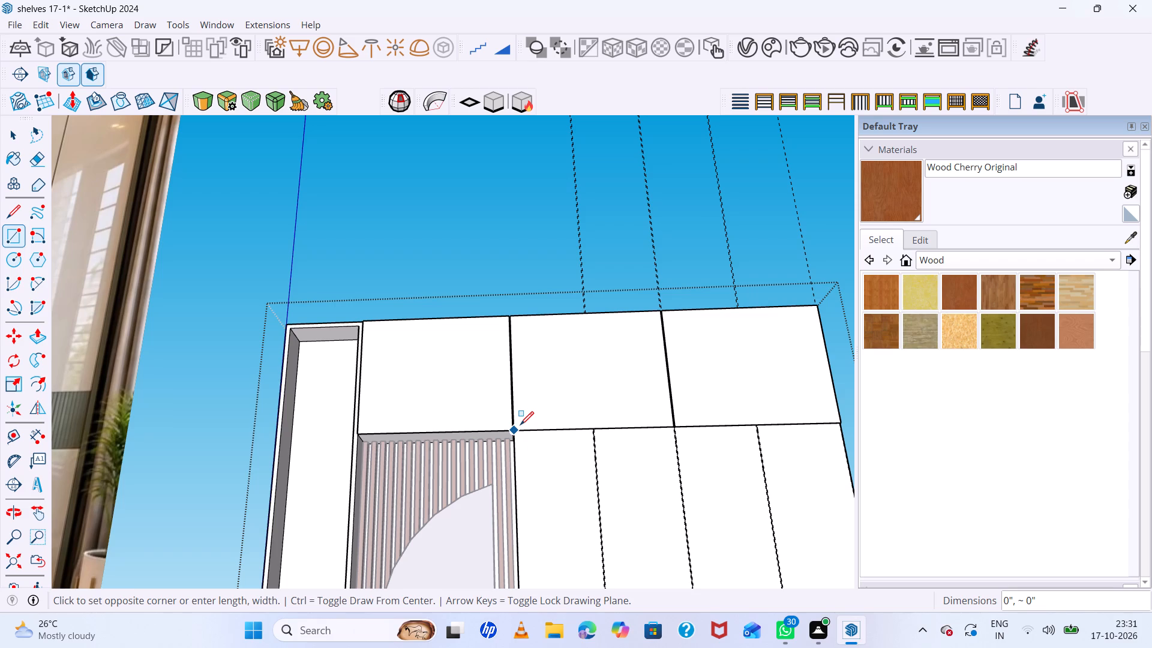
pyautogui.scroll(-4, 539, 414)
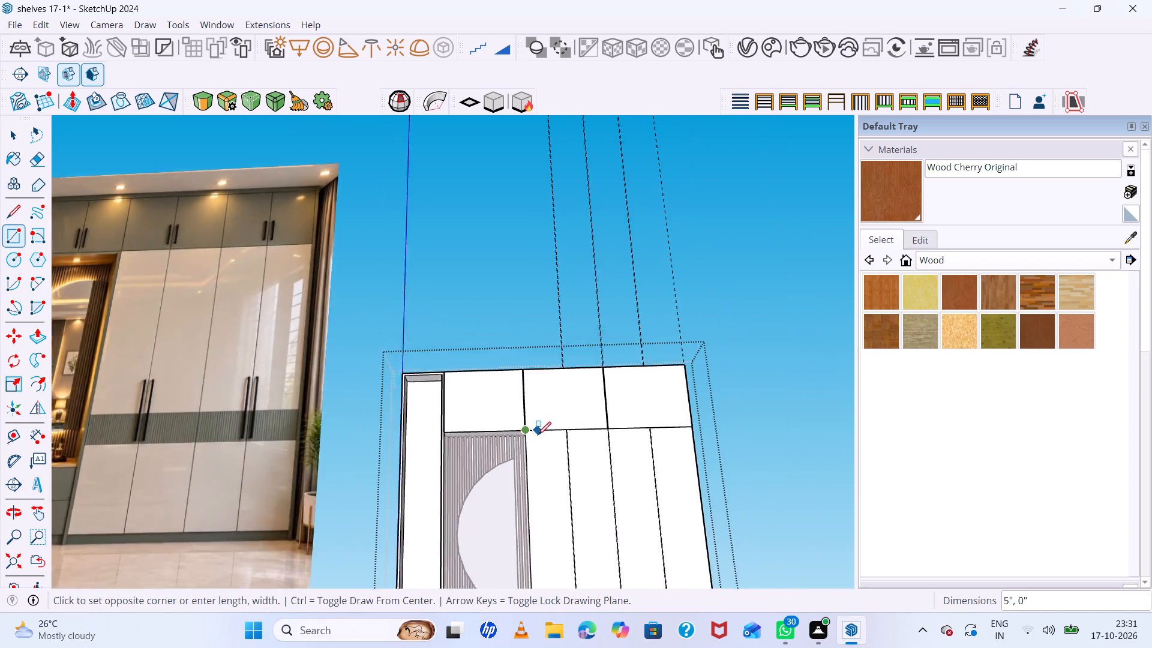
pyautogui.scroll(-11, 538, 435)
pyautogui.scroll(15, 567, 532)
pyautogui.scroll(8, 532, 541)
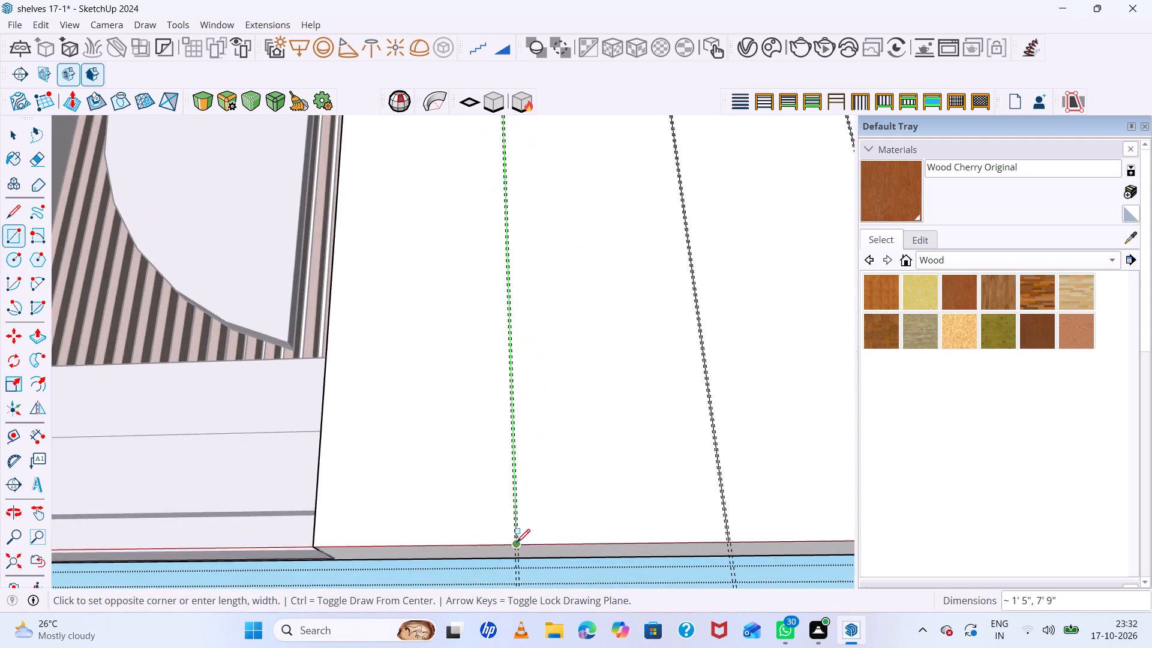
pyautogui.scroll(20, 517, 543)
pyautogui.scroll(1, 517, 543)
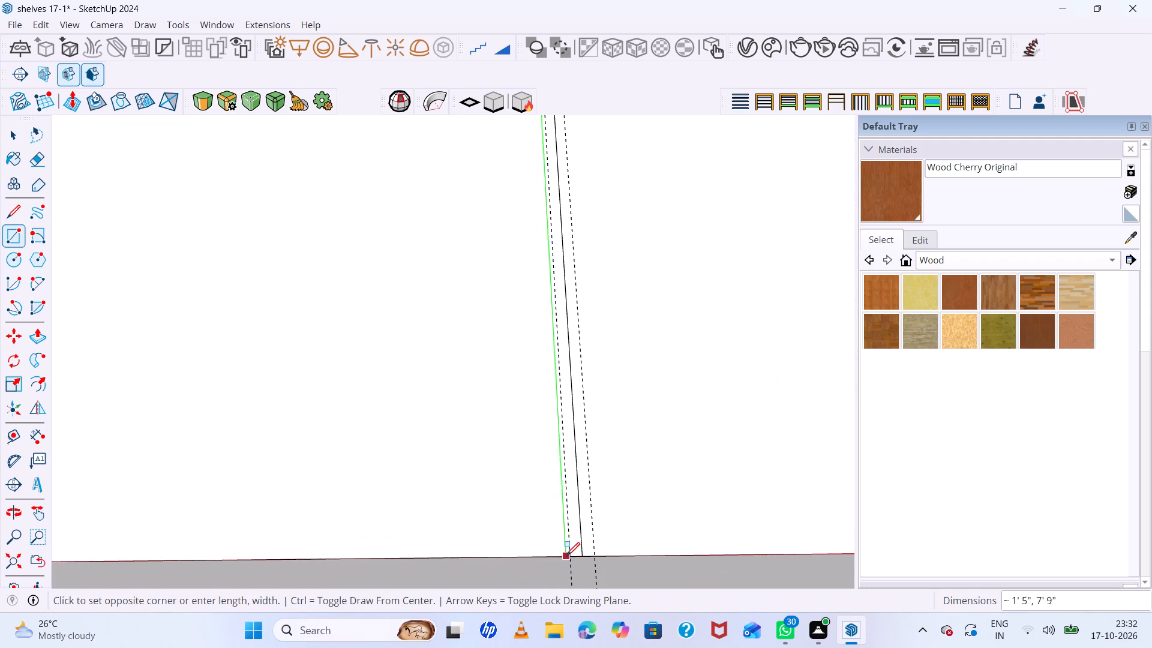
pyautogui.click(569, 557)
# Draw the second tall door rectangle, about 1' 5" by 7' 9", between the facing guides of the first and middle divisions.
pyautogui.scroll(-11, 512, 538)
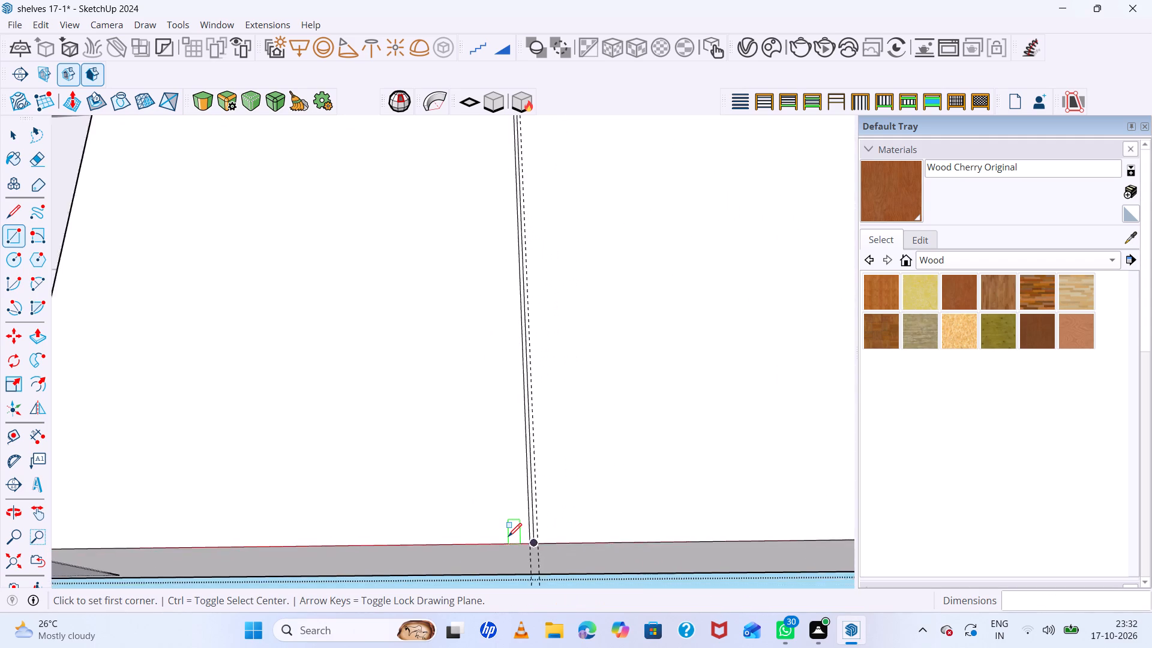
pyautogui.scroll(-20, 508, 536)
pyautogui.scroll(-7, 553, 519)
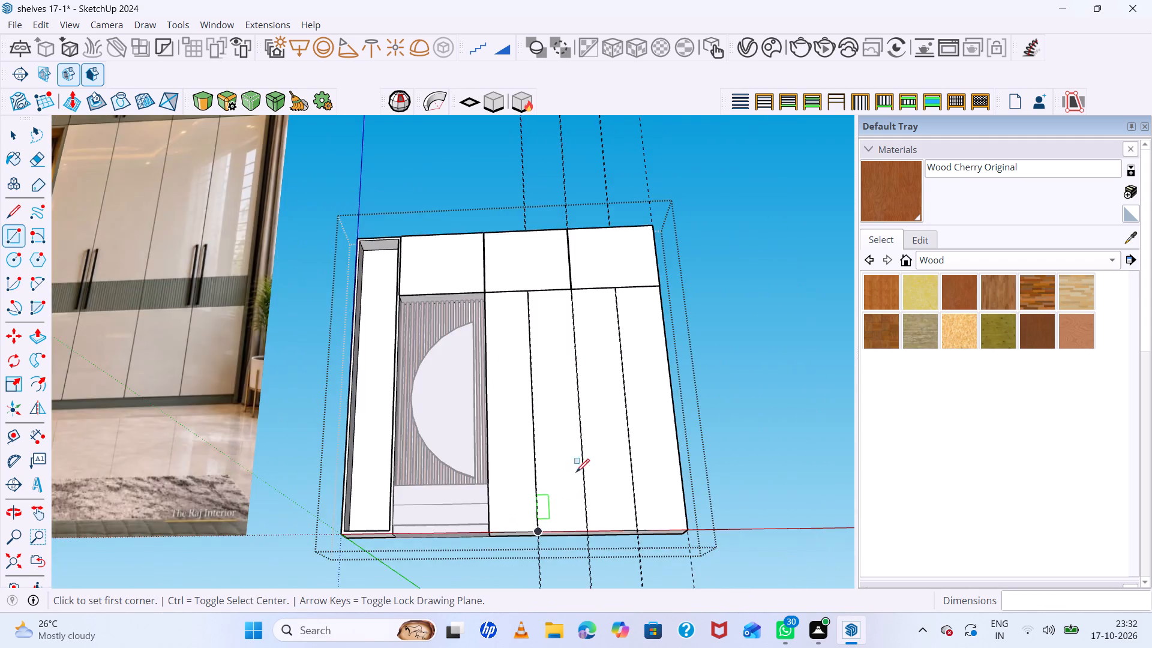
pyautogui.scroll(20, 578, 299)
pyautogui.scroll(16, 578, 299)
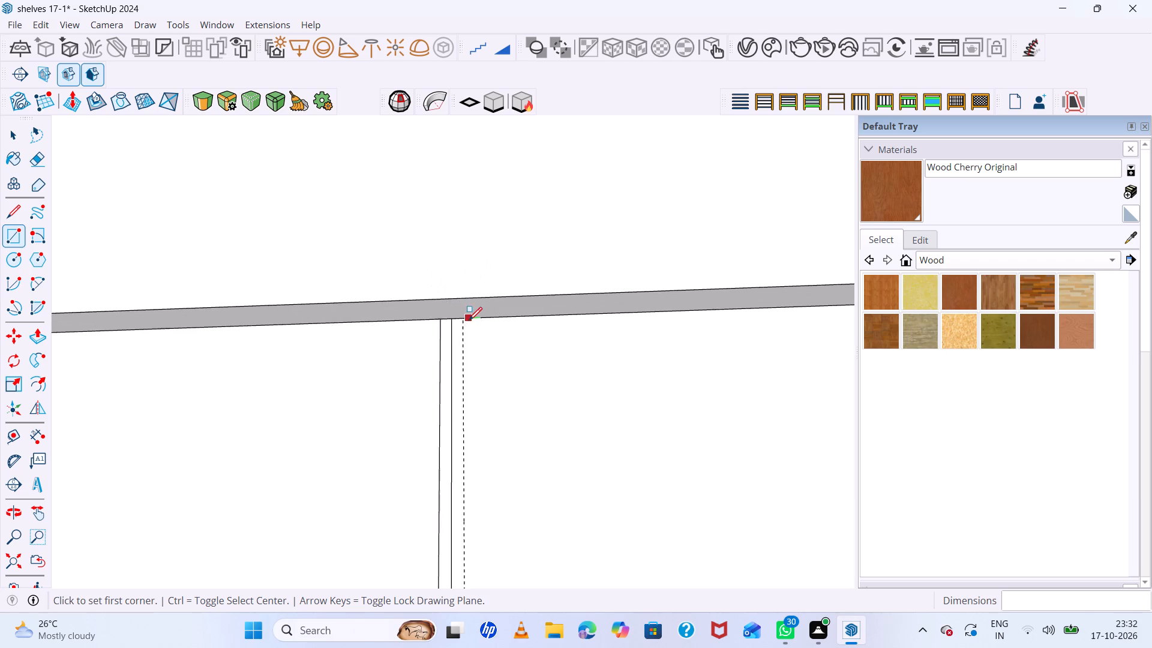
pyautogui.scroll(20, 469, 320)
pyautogui.click(445, 290)
pyautogui.scroll(-20, 503, 340)
pyautogui.scroll(-20, 503, 340)
pyautogui.scroll(-1, 503, 340)
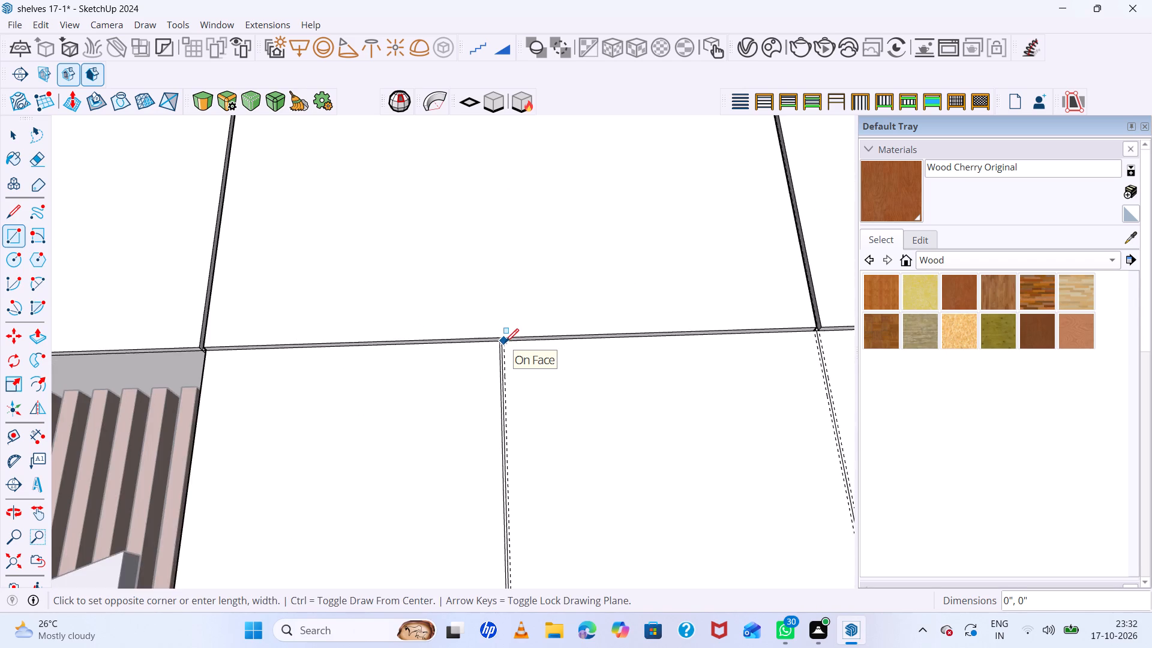
pyautogui.scroll(-13, 505, 342)
pyautogui.scroll(-16, 505, 342)
pyautogui.scroll(2, 527, 444)
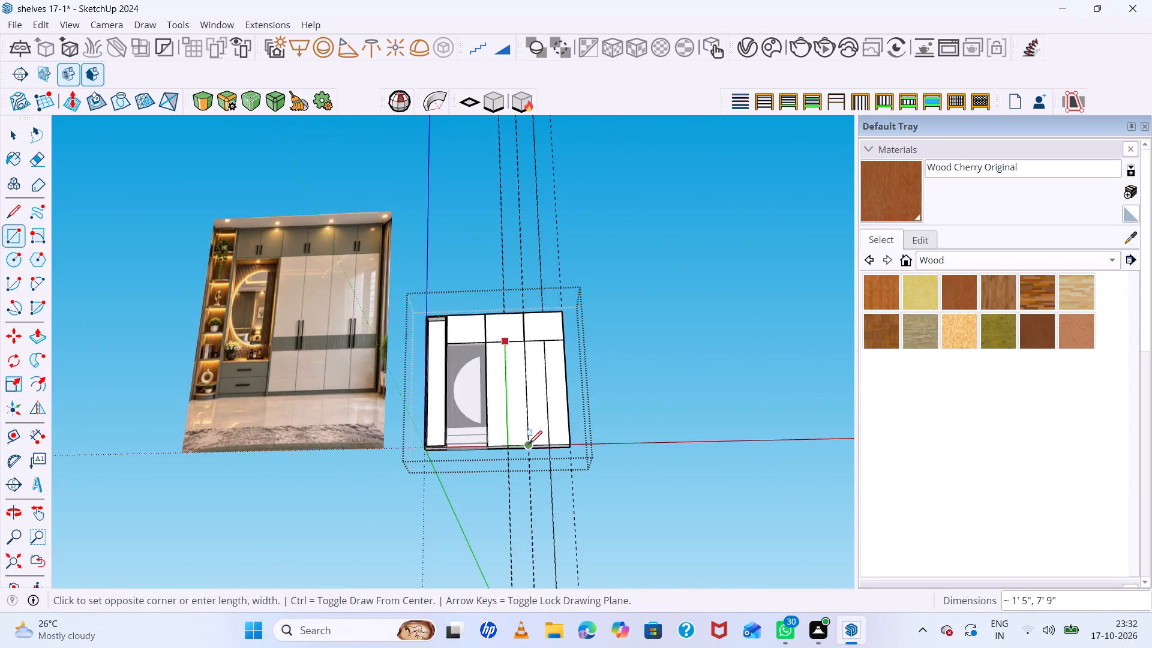
pyautogui.scroll(20, 529, 444)
pyautogui.scroll(17, 529, 444)
pyautogui.scroll(7, 500, 457)
pyautogui.click(473, 506)
# Draw the third tall door rectangle, about 1' 5" by 7' 9", between the facing guides of the middle and third divisions.
pyautogui.scroll(-8, 470, 494)
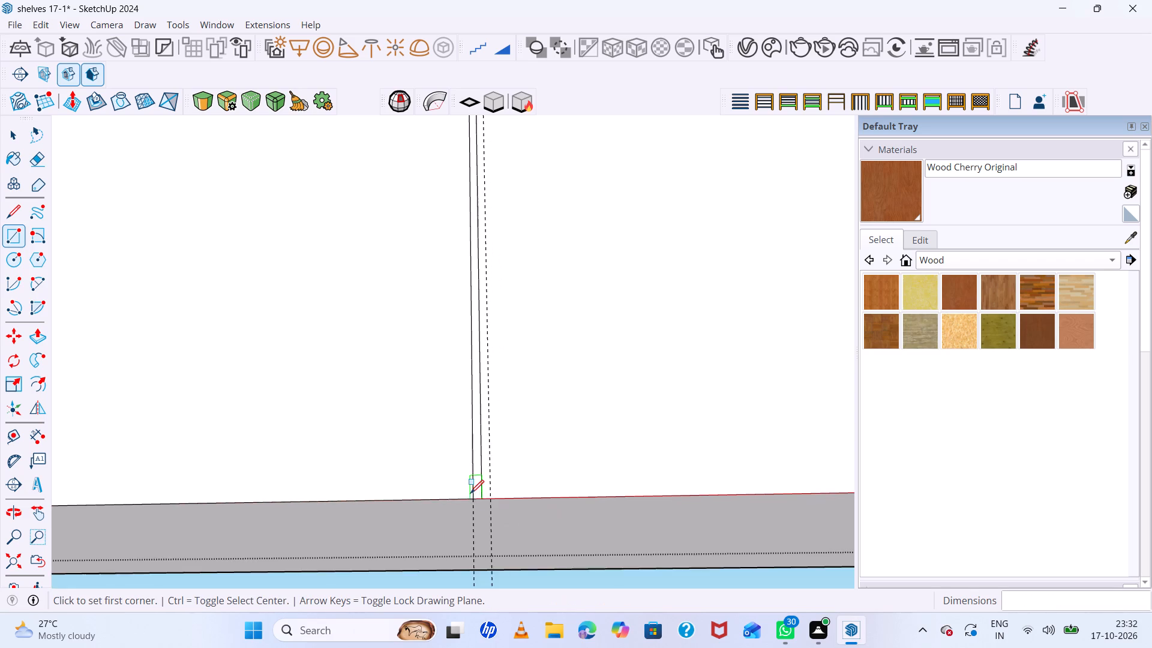
pyautogui.scroll(-17, 471, 490)
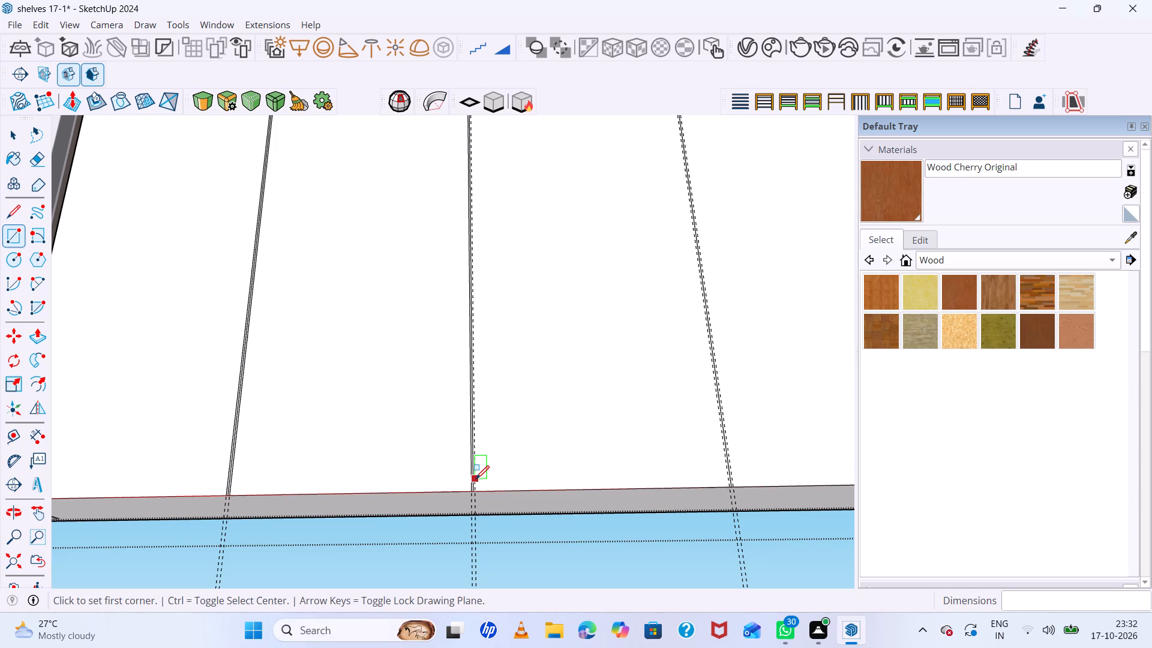
pyautogui.scroll(-8, 455, 457)
pyautogui.scroll(-8, 598, 488)
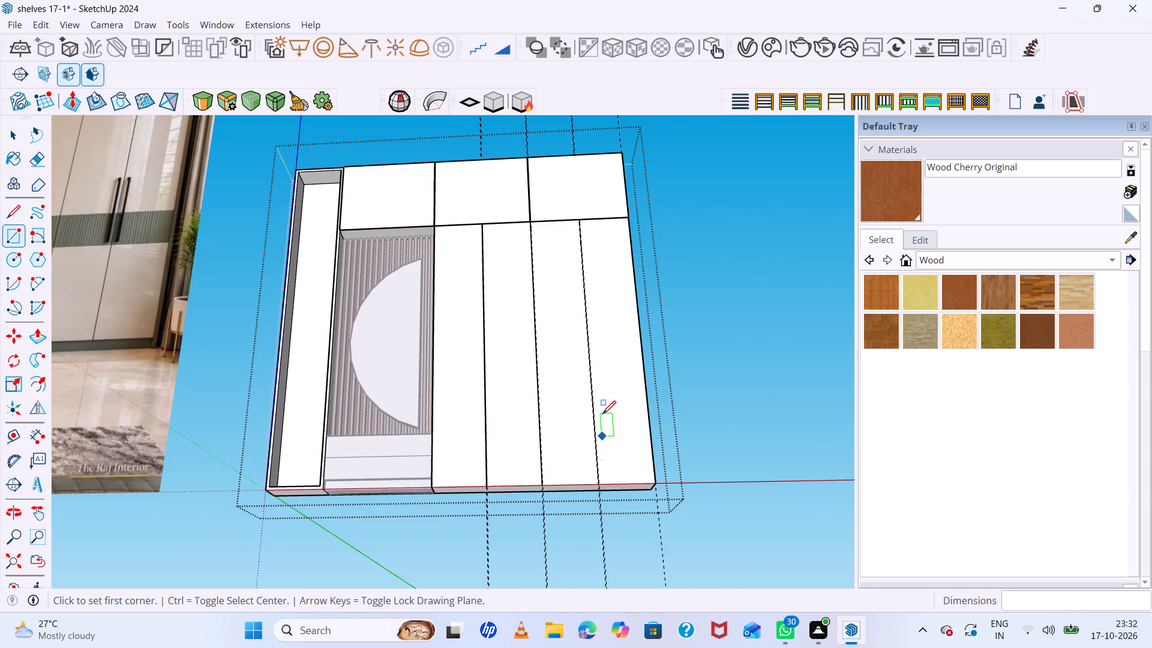
pyautogui.scroll(7, 524, 188)
pyautogui.scroll(8, 641, 265)
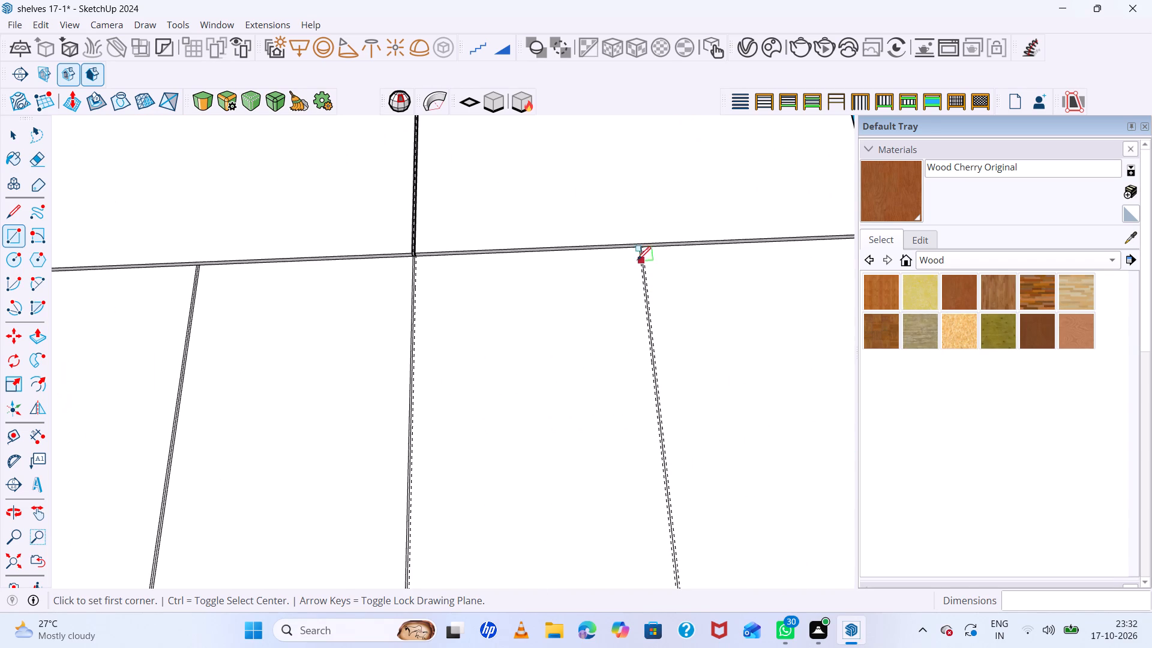
pyautogui.scroll(6, 400, 231)
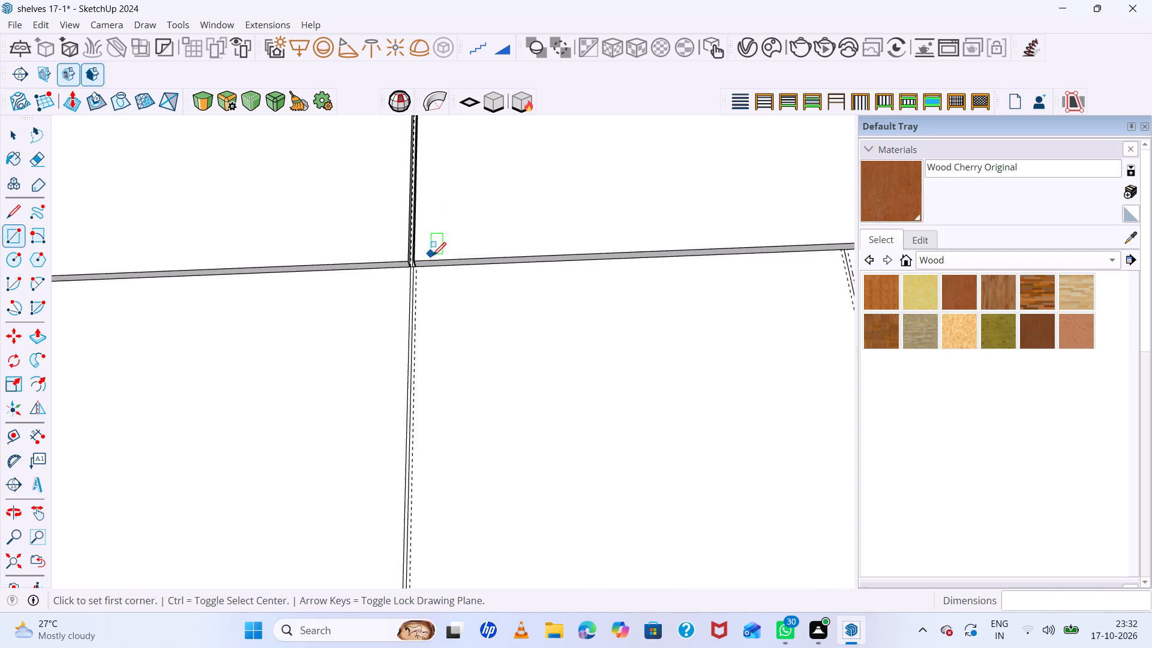
pyautogui.scroll(14, 450, 268)
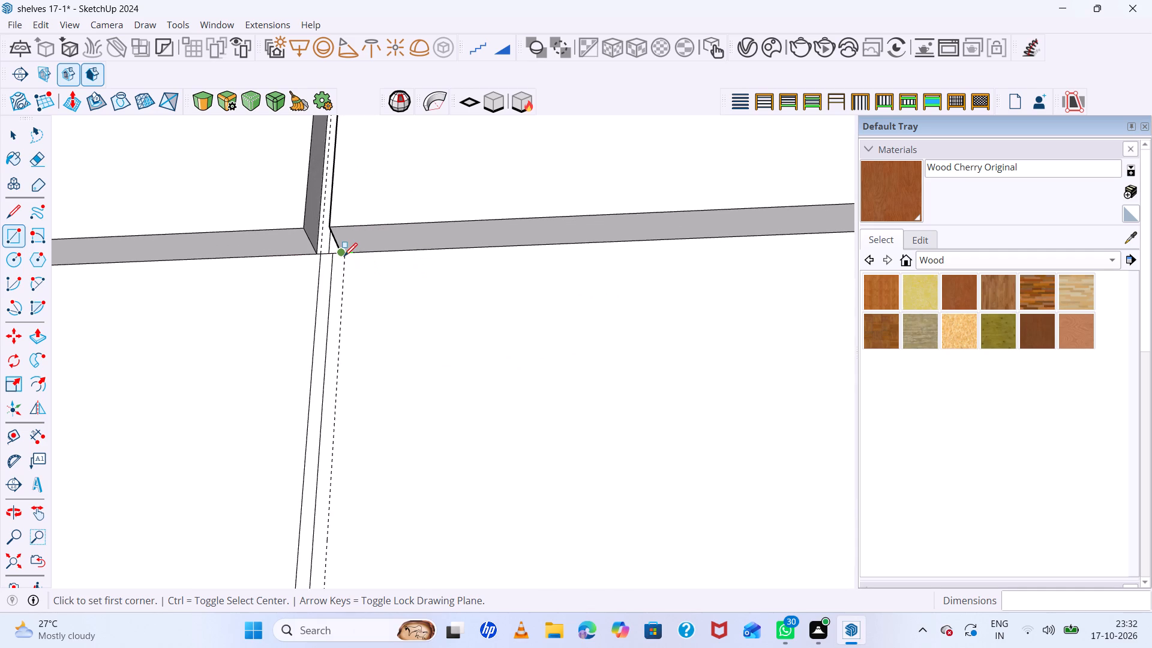
pyautogui.scroll(12, 350, 255)
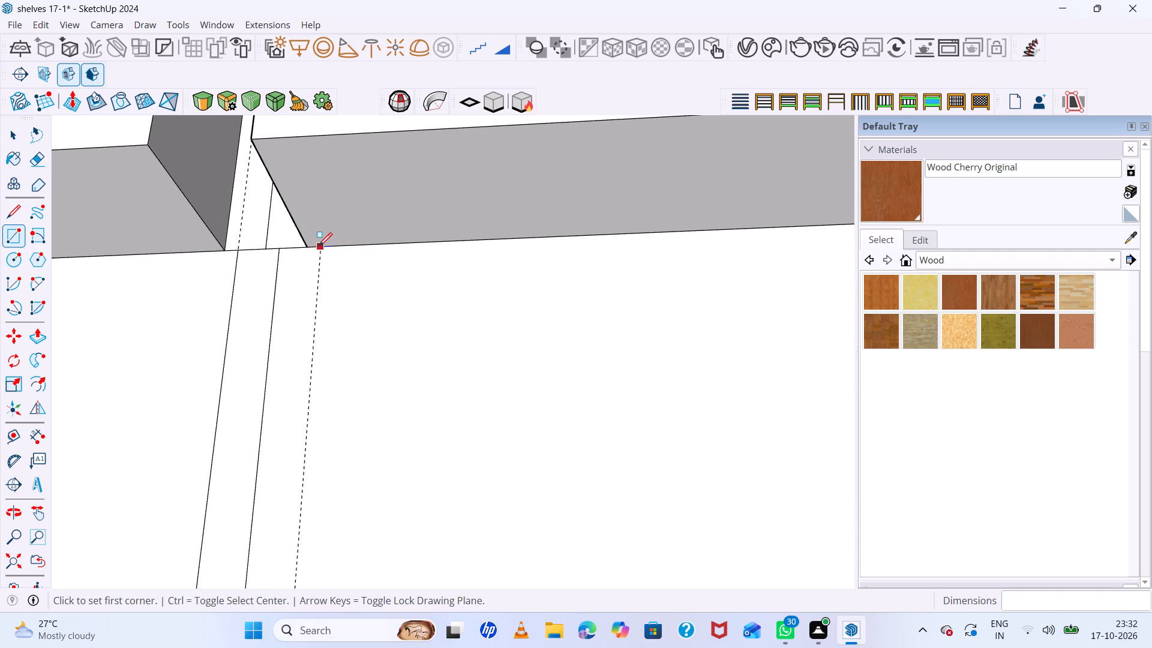
pyautogui.click(319, 247)
pyautogui.press('space')
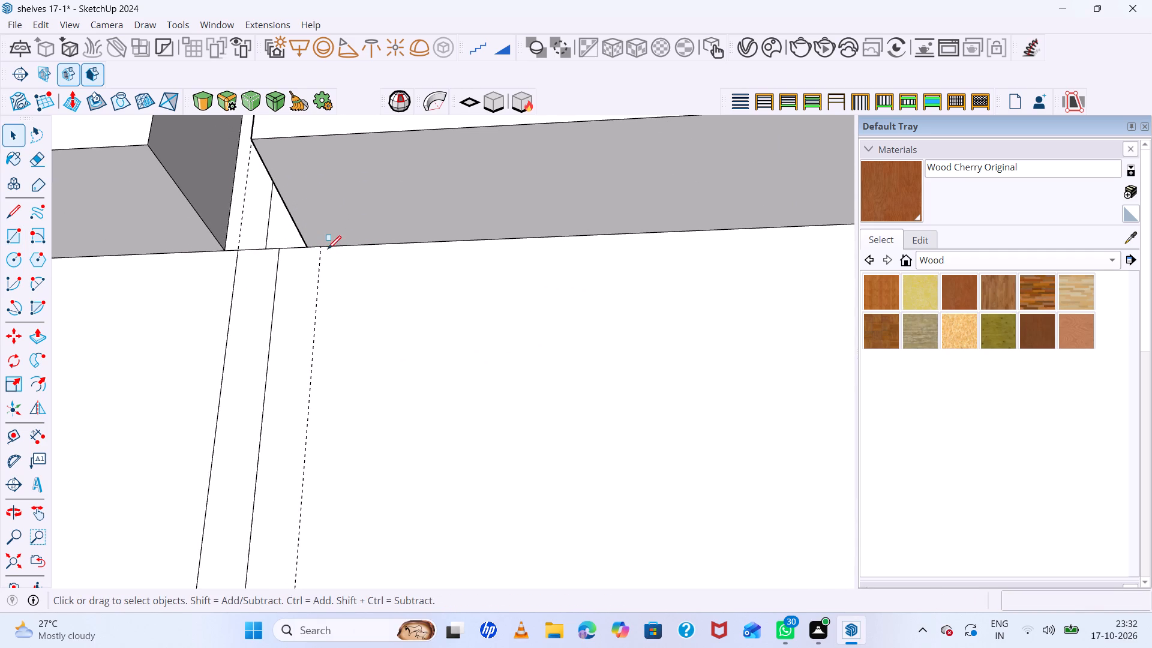
pyautogui.press('r')
pyautogui.click(322, 249)
pyautogui.scroll(-17, 401, 299)
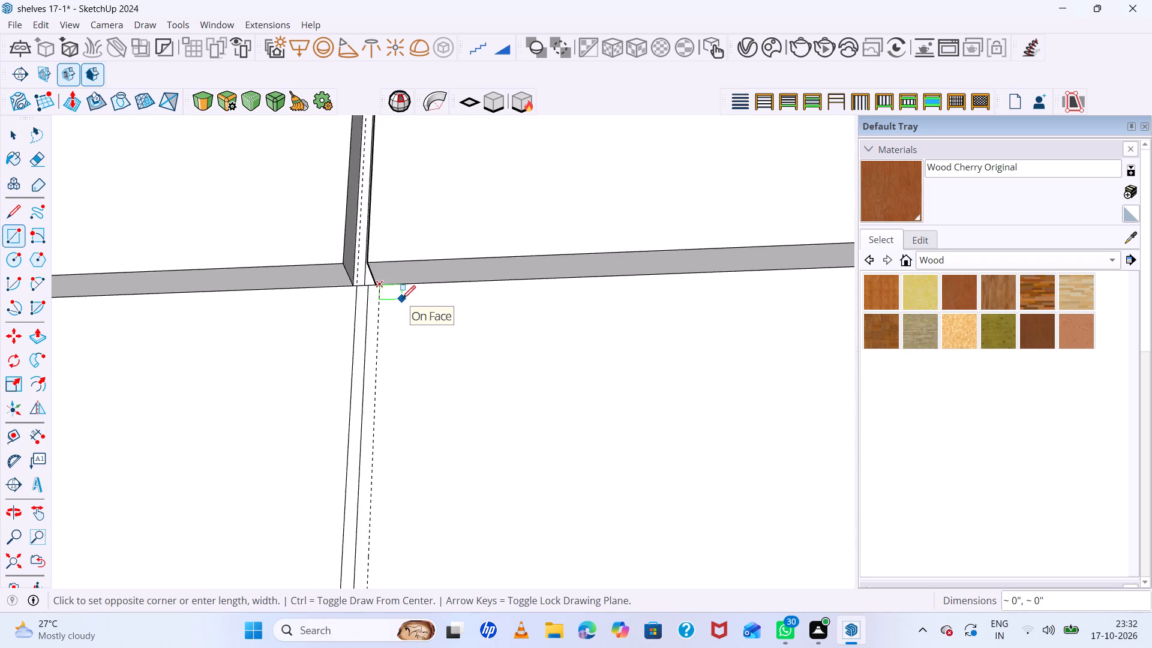
pyautogui.scroll(-19, 402, 299)
pyautogui.scroll(-20, 401, 297)
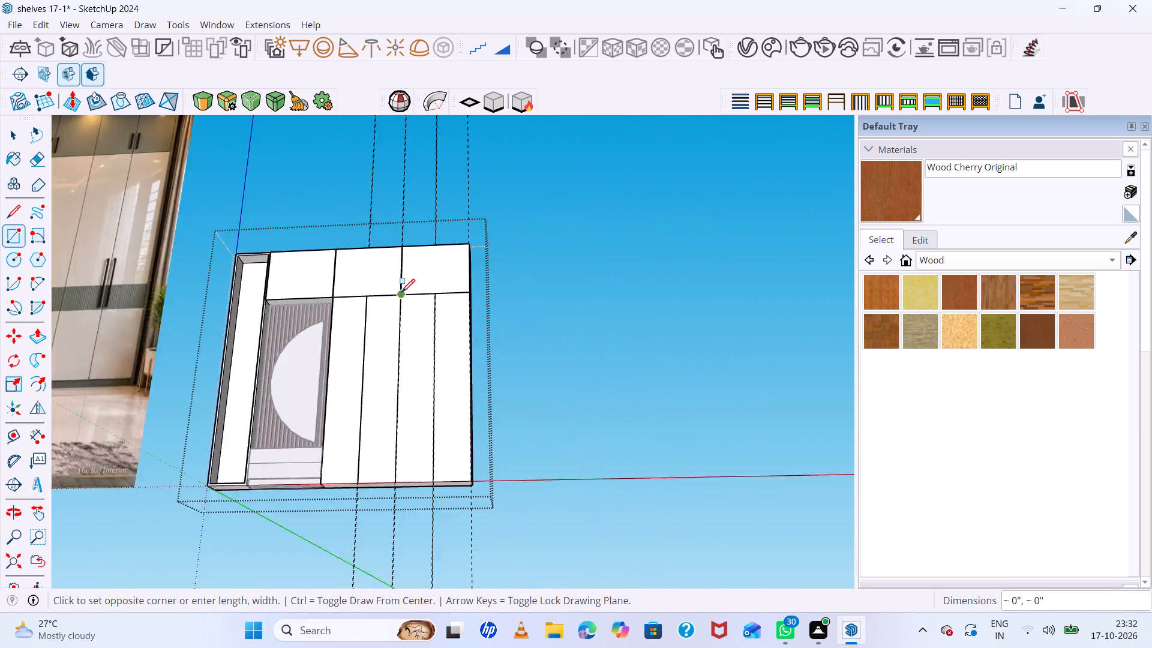
pyautogui.scroll(-1, 401, 292)
pyautogui.scroll(20, 428, 430)
pyautogui.scroll(11, 428, 430)
pyautogui.scroll(-5, 409, 496)
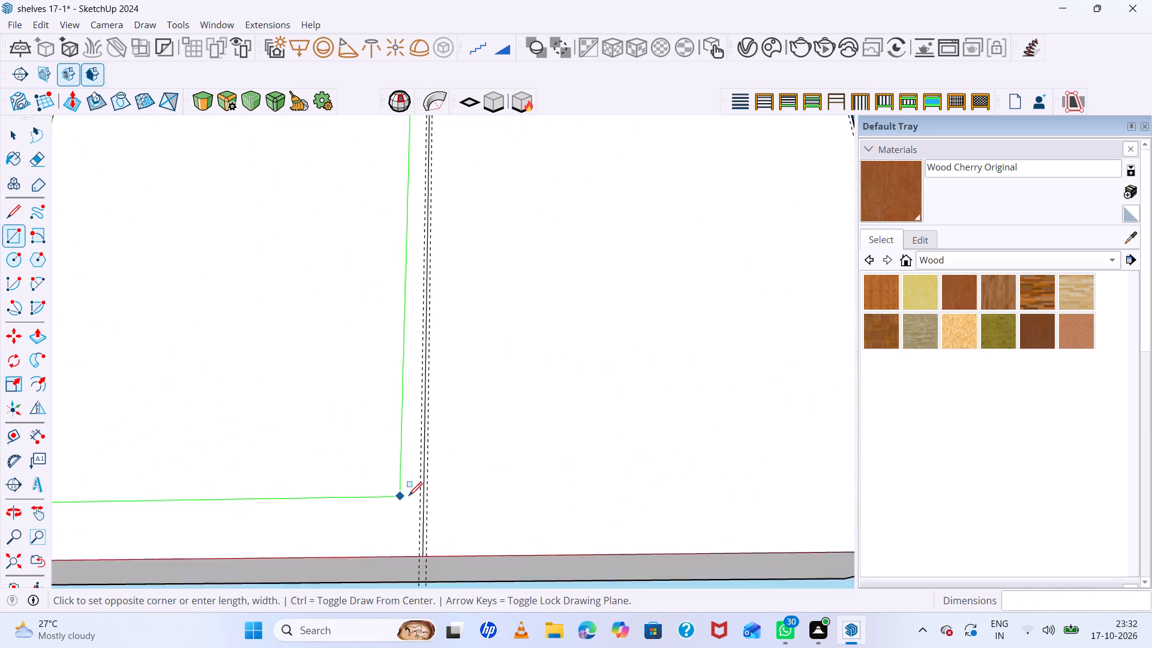
pyautogui.scroll(-3, 409, 496)
pyautogui.scroll(9, 415, 567)
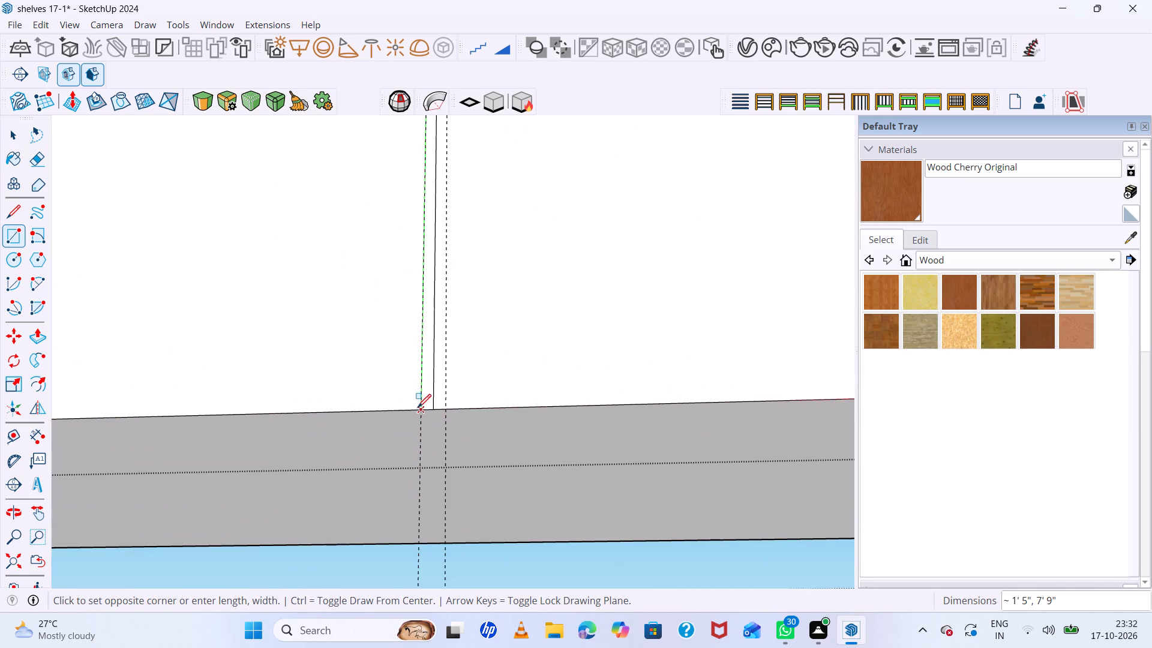
pyautogui.click(418, 409)
# Draw the fourth tall door rectangle, about 7' 9" tall, from the third division's outer guide to the guide beside the wardrobe's outer edge.
pyautogui.scroll(-20, 412, 432)
pyautogui.scroll(-18, 412, 432)
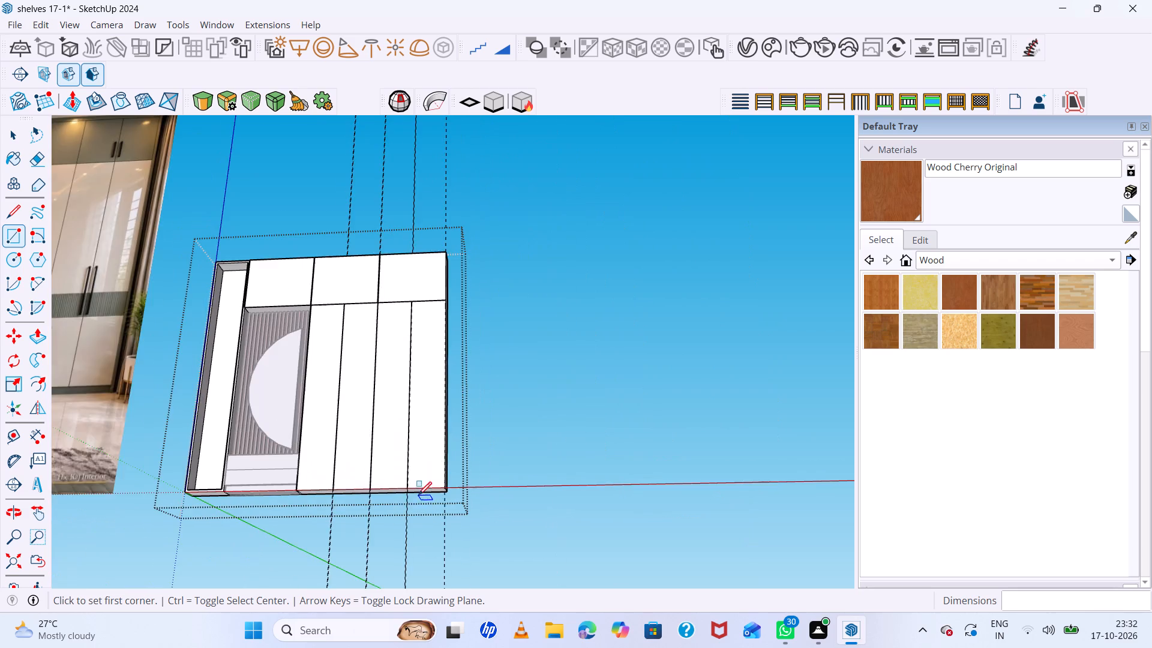
pyautogui.scroll(20, 460, 320)
pyautogui.scroll(18, 460, 320)
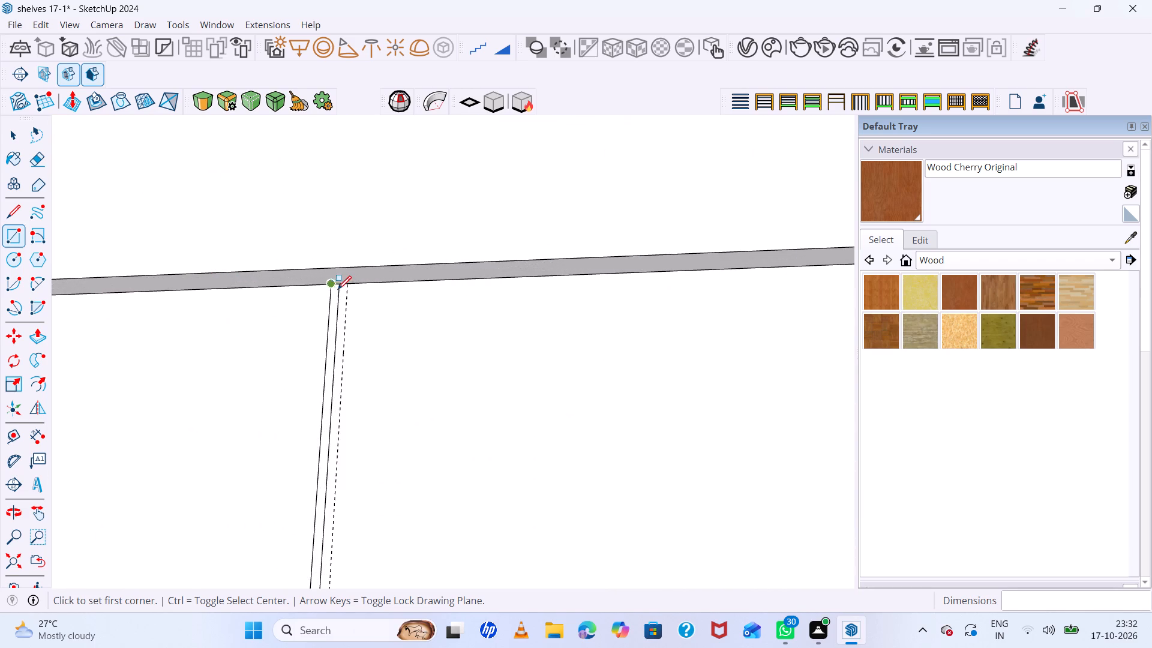
pyautogui.scroll(13, 338, 289)
pyautogui.click(334, 263)
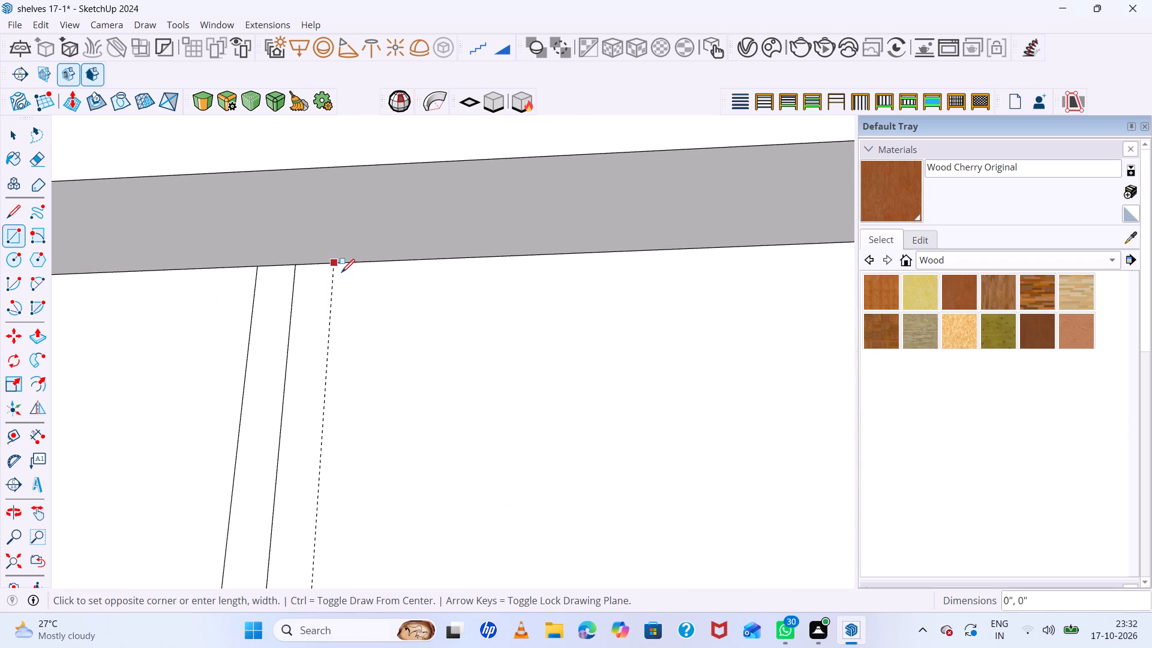
pyautogui.scroll(-20, 395, 310)
pyautogui.scroll(1, 396, 312)
pyautogui.scroll(-18, 396, 312)
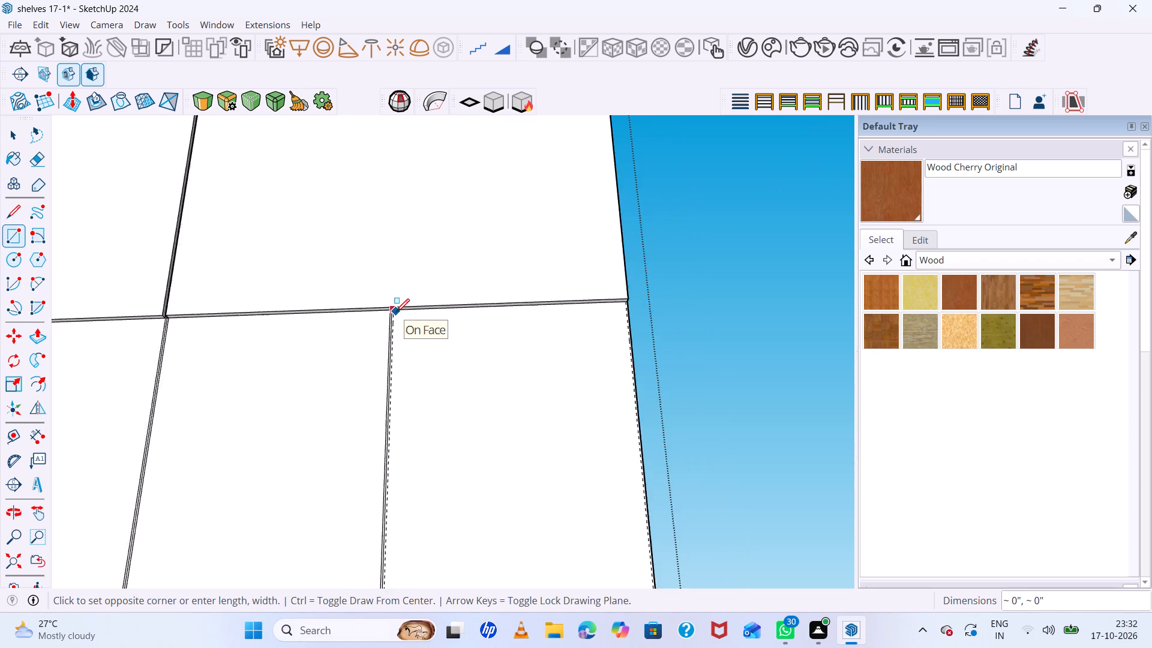
pyautogui.scroll(-18, 396, 312)
pyautogui.scroll(15, 437, 511)
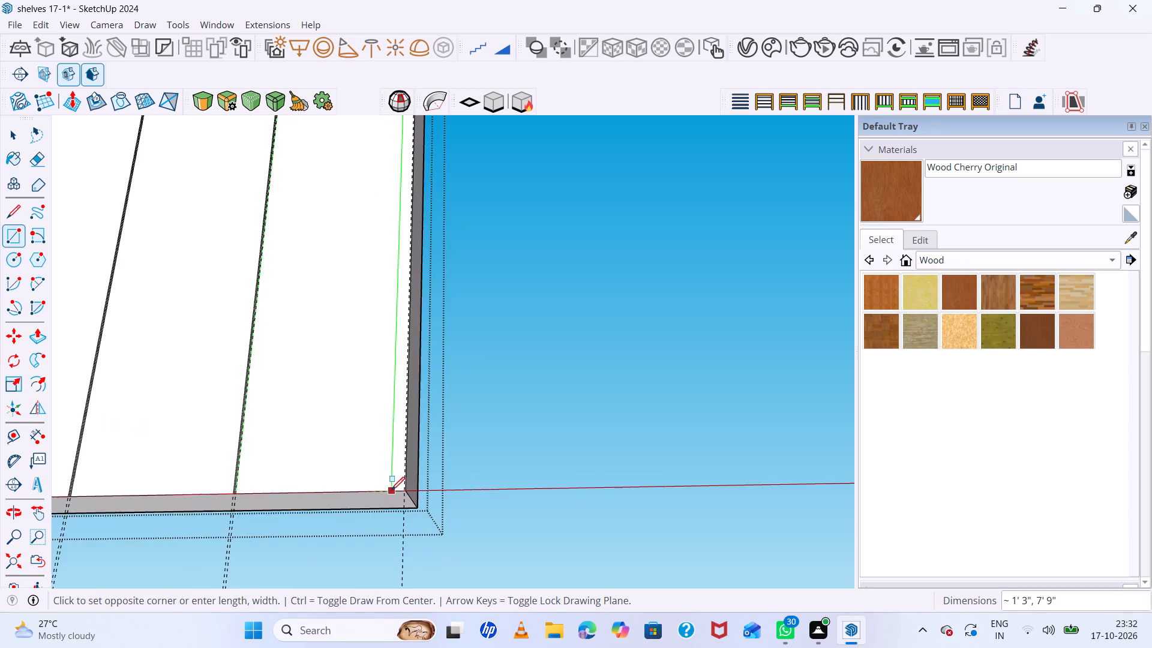
pyautogui.scroll(6, 391, 490)
pyautogui.scroll(14, 440, 485)
pyautogui.scroll(7, 368, 494)
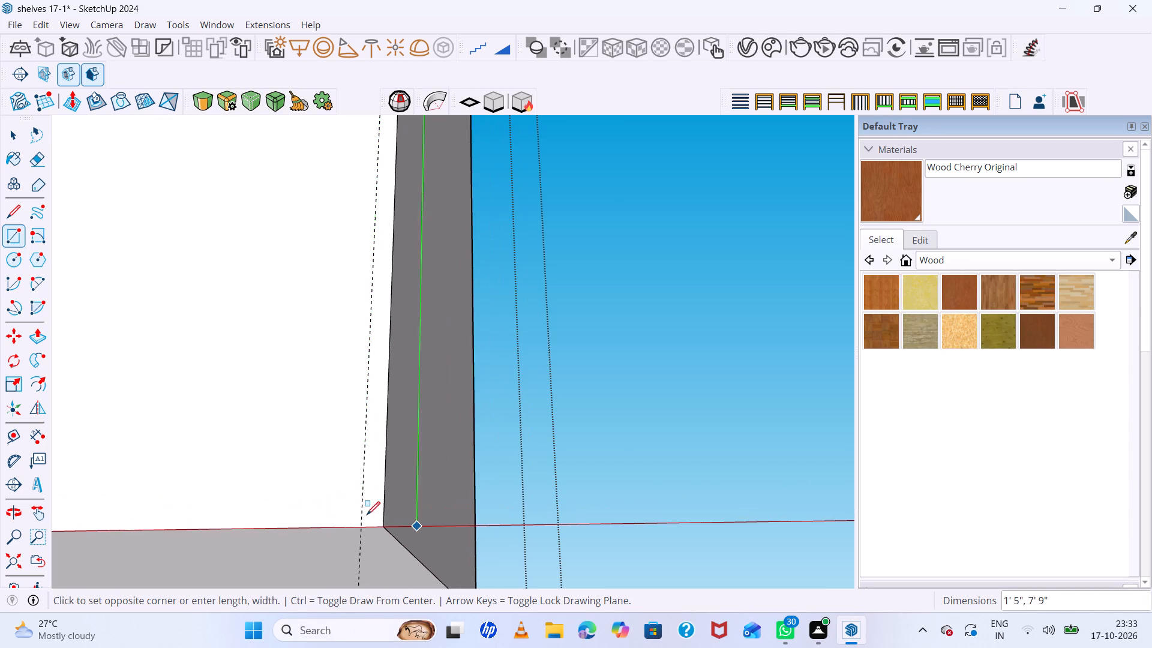
pyautogui.click(361, 526)
# Push/Pull the first tall door face, beside the mirror niche, outward by 12 mm.
pyautogui.scroll(-20, 379, 526)
pyautogui.scroll(-2, 379, 526)
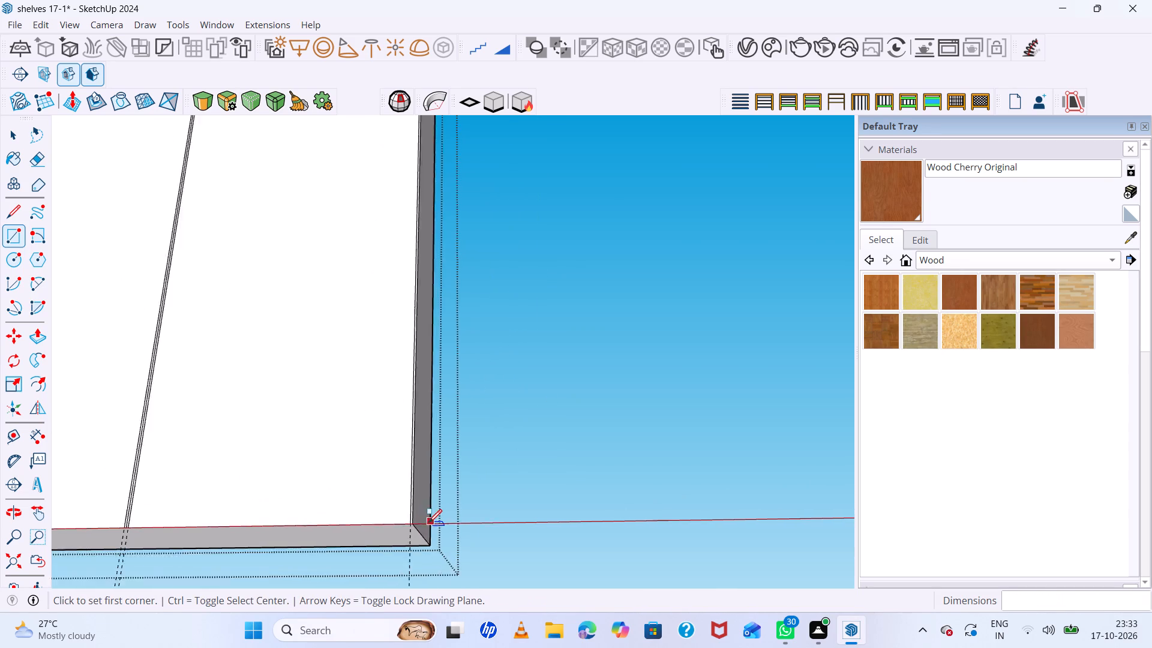
pyautogui.scroll(-11, 428, 523)
pyautogui.scroll(-16, 434, 526)
pyautogui.moveTo(327, 379); pyautogui.dragTo(544, 485, button='middle')
pyautogui.scroll(14, 299, 339)
pyautogui.scroll(14, 401, 456)
pyautogui.moveTo(368, 404); pyautogui.dragTo(509, 407, button='middle')
pyautogui.press('space')
pyautogui.click(352, 378)
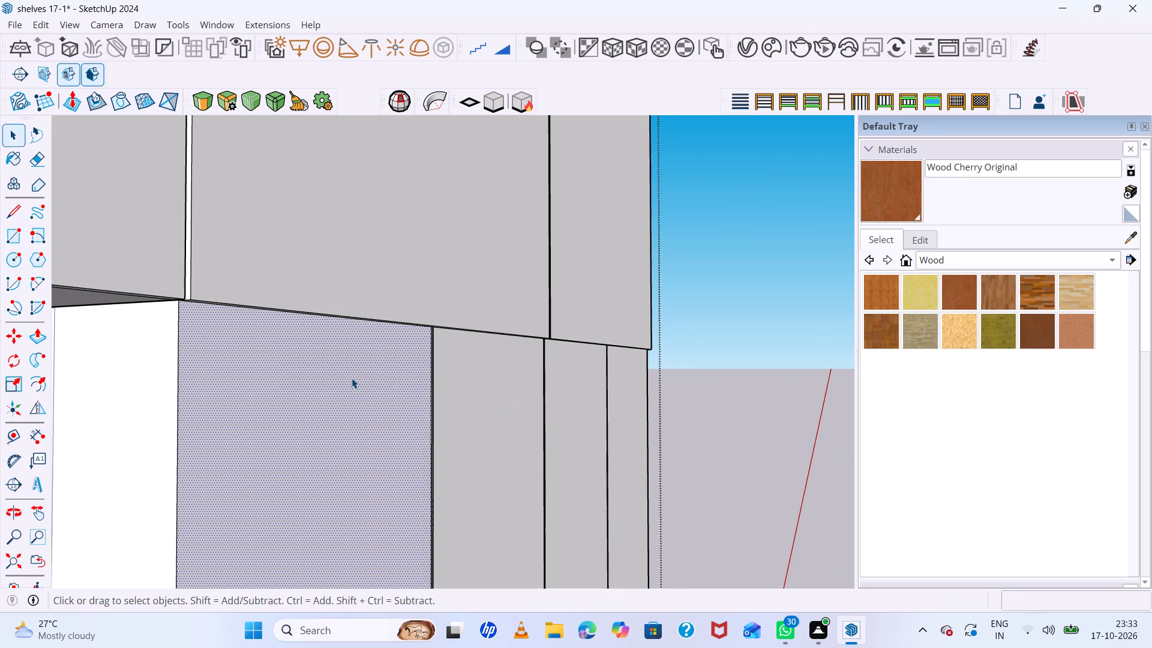
pyautogui.press('p')
pyautogui.click(352, 378)
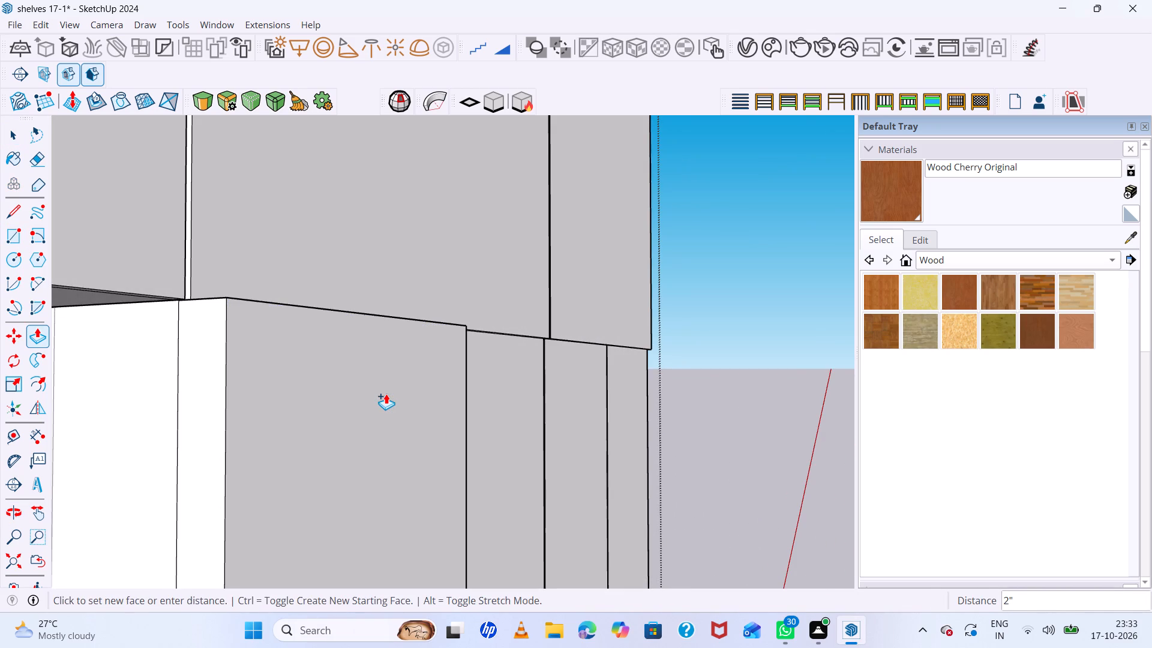
pyautogui.write('12')
pyautogui.write('mm')
pyautogui.press('Return')
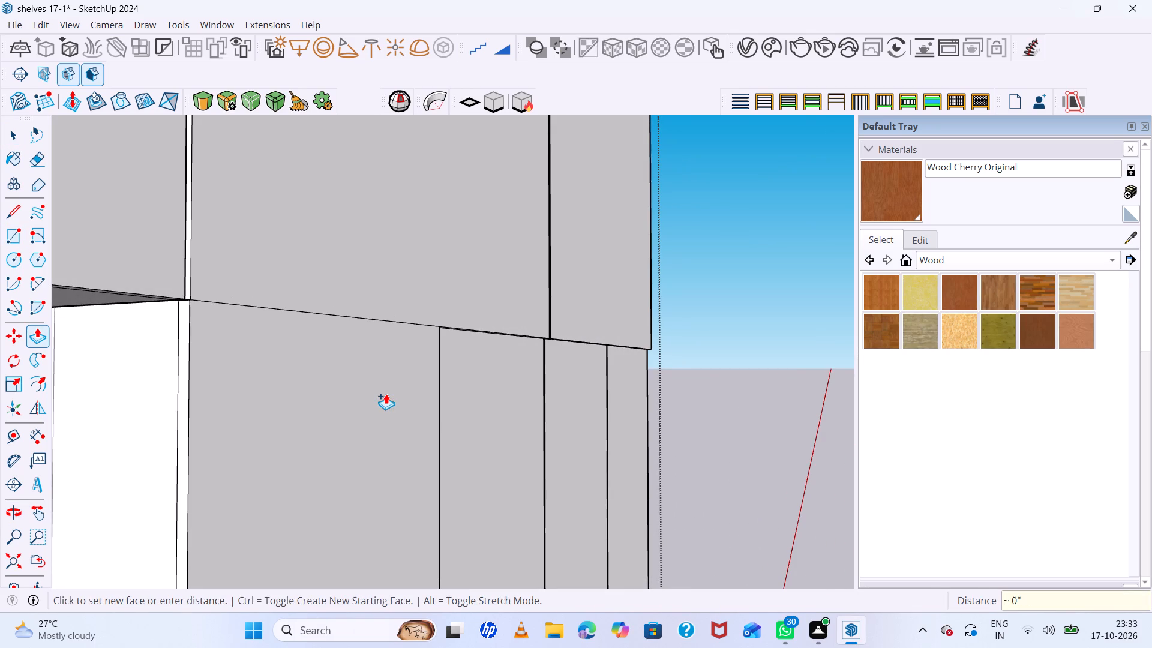
# Repeat the 12 mm outward extrusion on the second, third and fourth tall door faces.
pyautogui.click(461, 386)
pyautogui.click(461, 386)
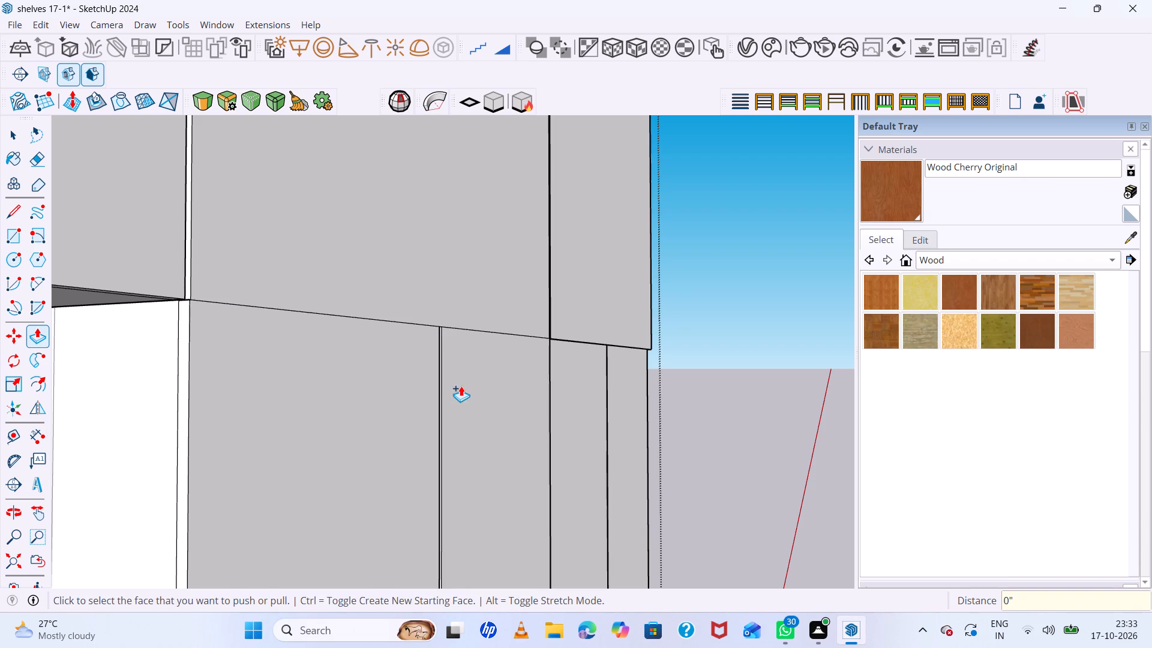
pyautogui.doubleClick(592, 394)
pyautogui.doubleClick(640, 388)
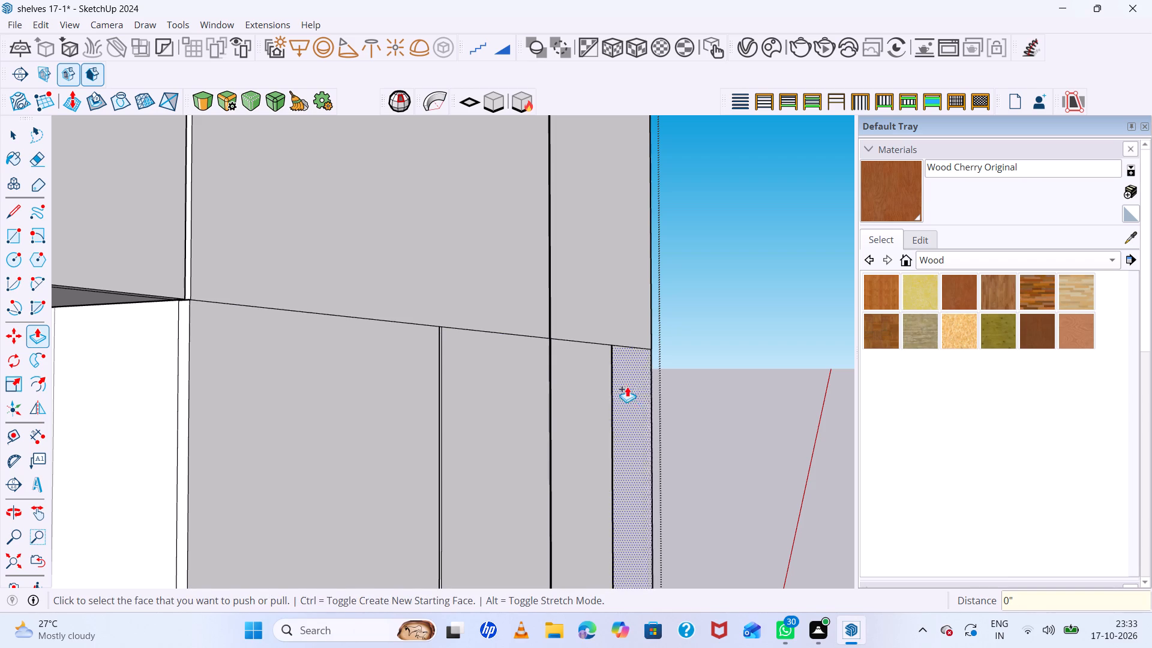
# Place a horizontal guide across the lower part of the tall doors, offset down from the doors' top edge.
pyautogui.scroll(-20, 455, 356)
pyautogui.scroll(-3, 455, 356)
pyautogui.scroll(-8, 541, 393)
pyautogui.moveTo(513, 490); pyautogui.dragTo(351, 540, button='middle')
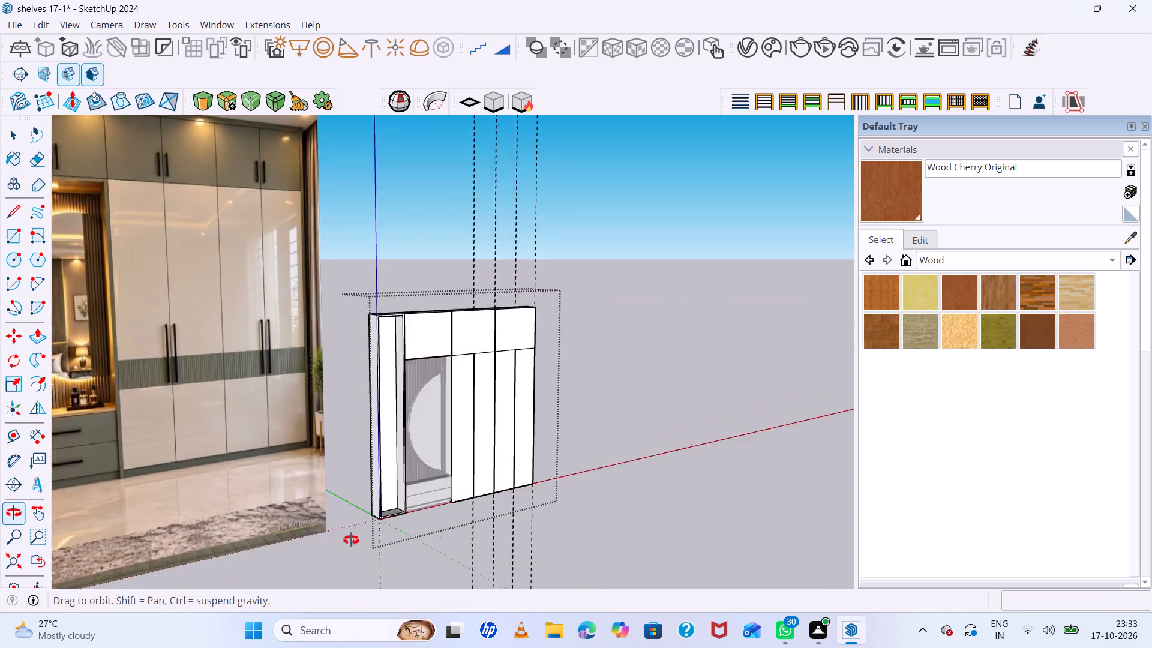
pyautogui.moveTo(351, 540); pyautogui.dragTo(242, 562, button='middle')
pyautogui.middleClick(241, 562)
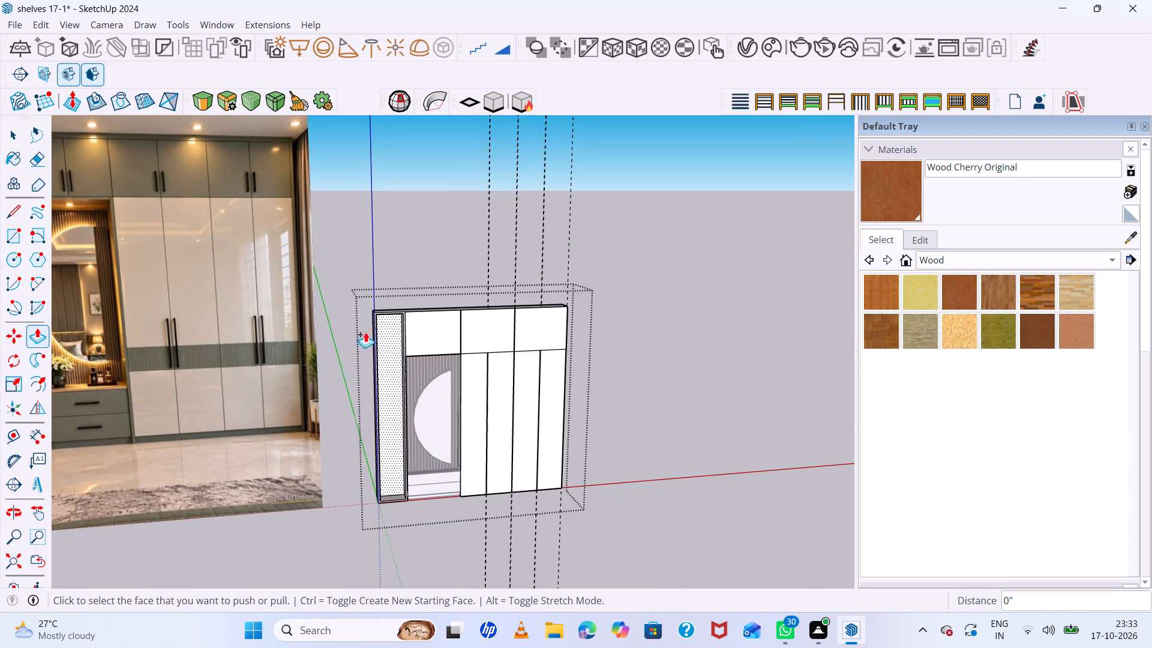
pyautogui.moveTo(593, 439); pyautogui.dragTo(429, 379, button='middle')
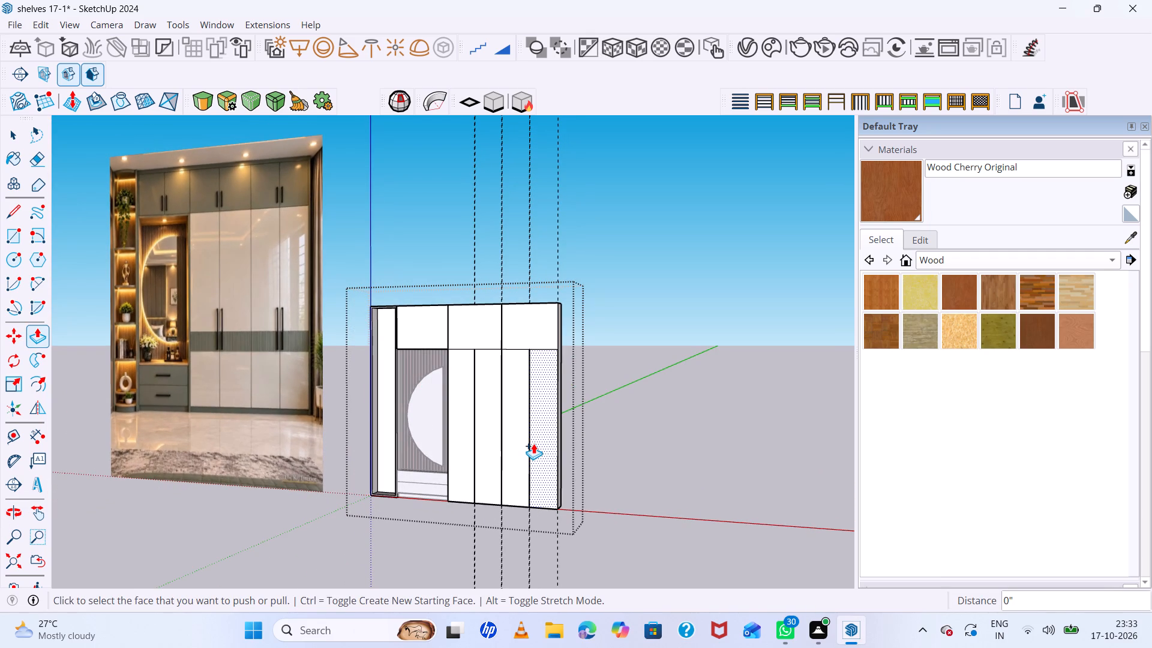
pyautogui.scroll(6, 521, 359)
pyautogui.moveTo(543, 368); pyautogui.dragTo(563, 310, button='middle')
pyautogui.scroll(5, 533, 332)
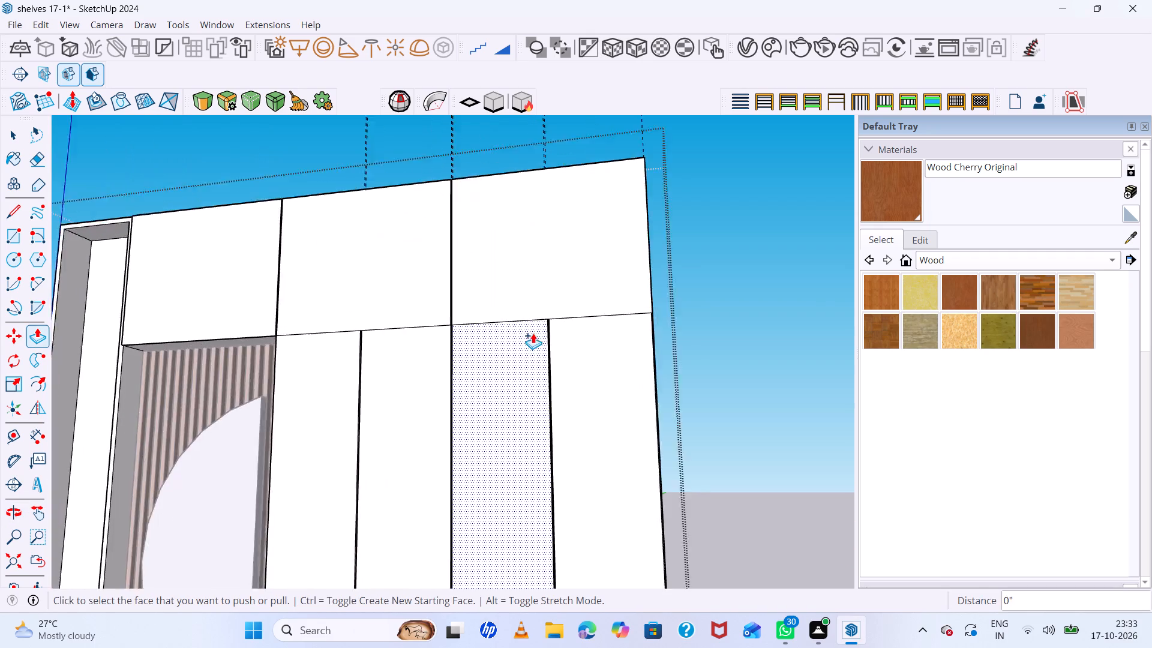
pyautogui.scroll(9, 533, 333)
pyautogui.scroll(11, 478, 323)
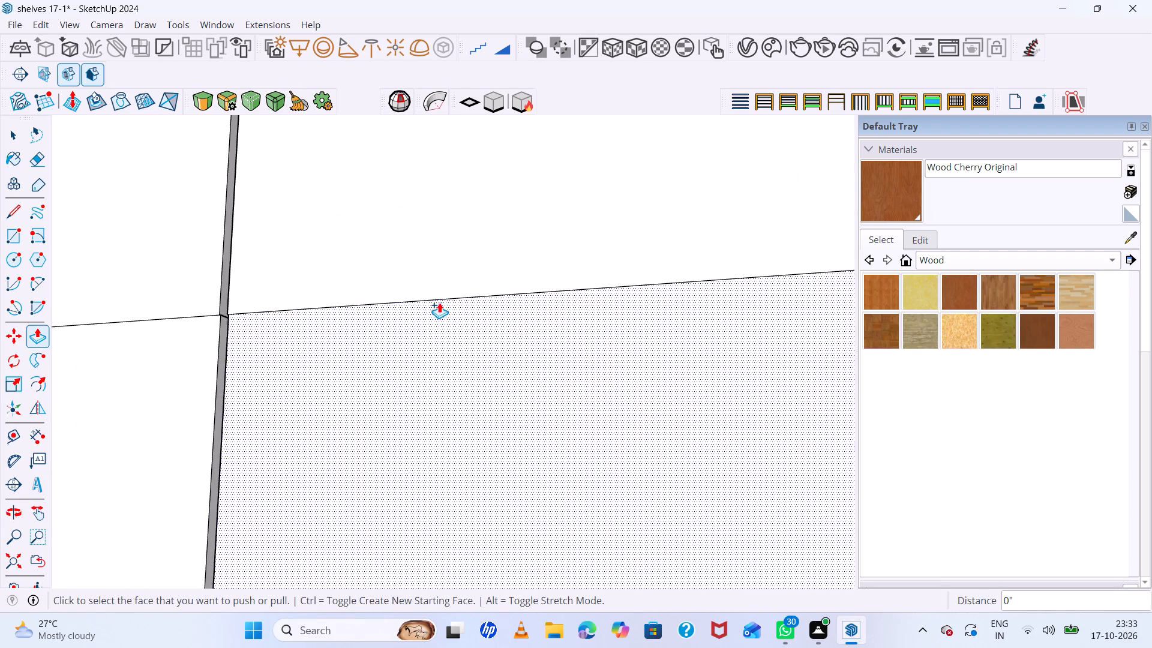
pyautogui.press('space')
pyautogui.press('t')
pyautogui.click(442, 300)
pyautogui.scroll(-2, 487, 370)
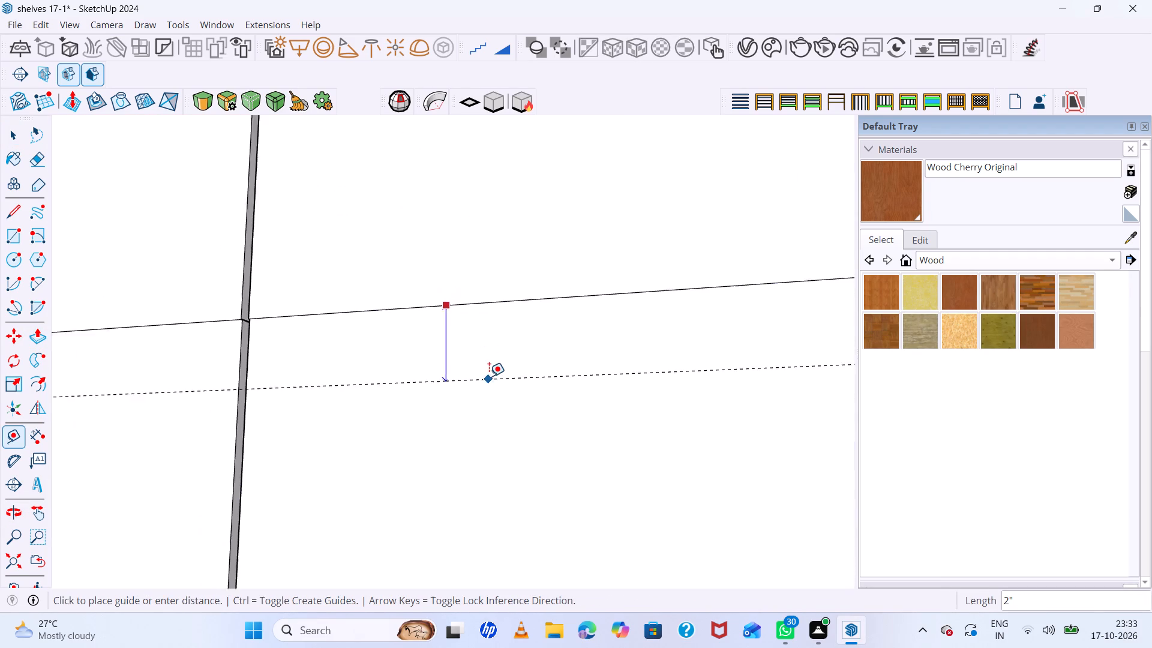
pyautogui.scroll(-20, 489, 376)
pyautogui.scroll(-16, 489, 376)
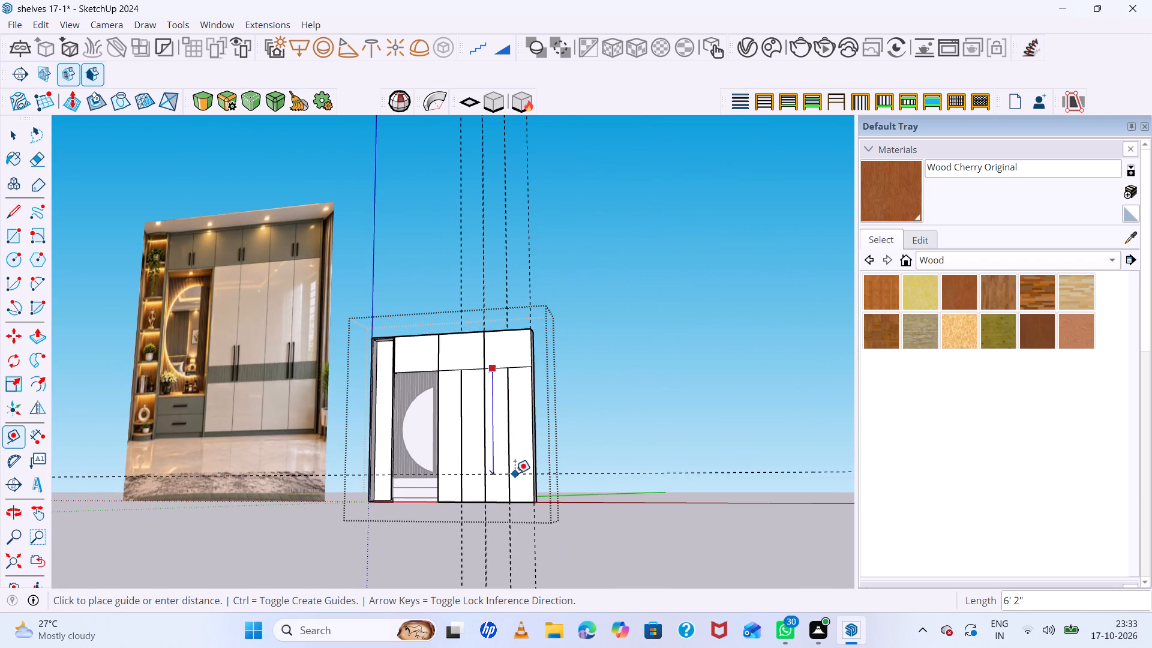
pyautogui.click(515, 455)
pyautogui.scroll(13, 505, 461)
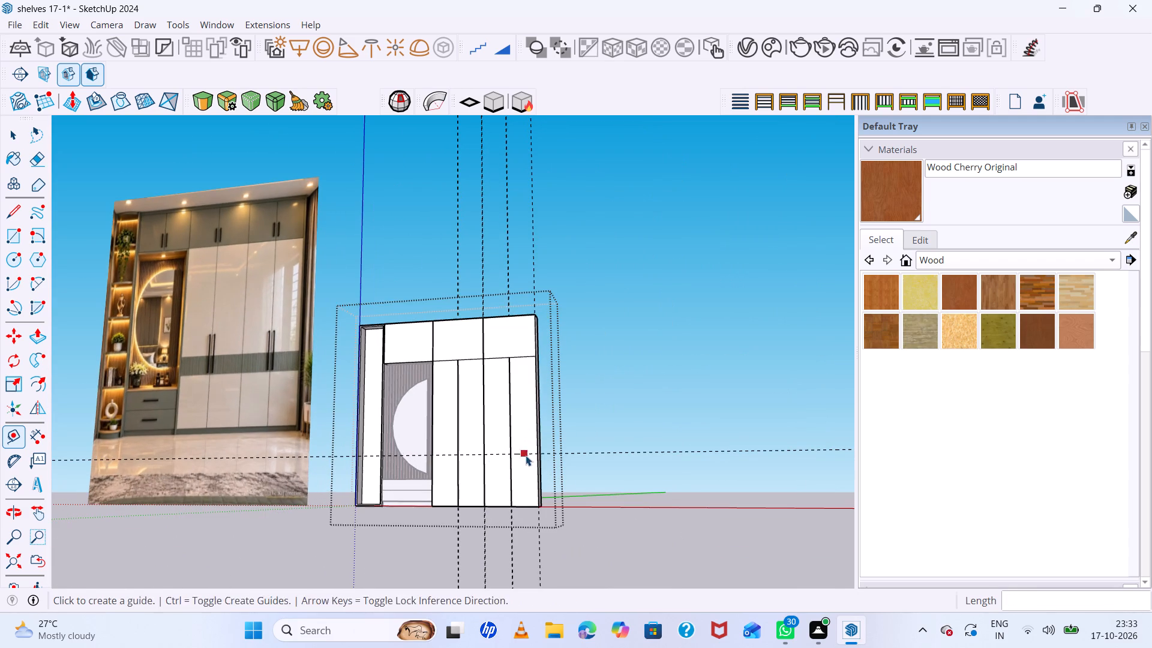
# Place a second horizontal guide about 10" below the first one across the tall doors.
pyautogui.press('space')
pyautogui.scroll(7, 455, 514)
pyautogui.scroll(8, 482, 425)
pyautogui.moveTo(478, 418); pyautogui.dragTo(494, 413, button='middle')
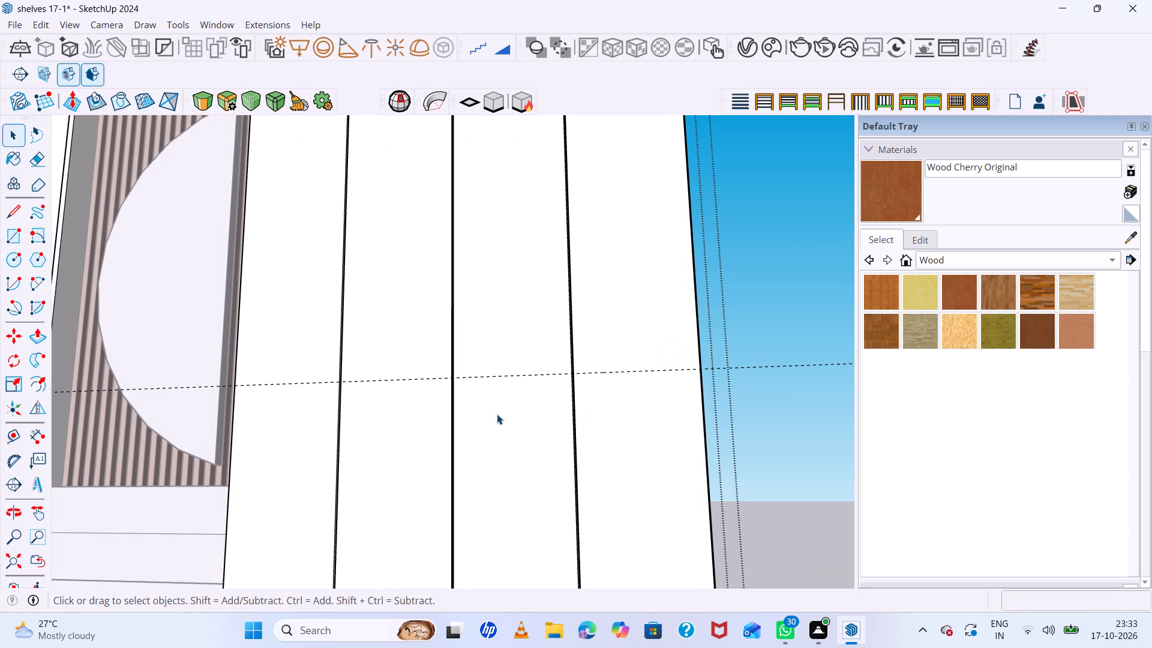
pyautogui.press('t')
pyautogui.click(508, 374)
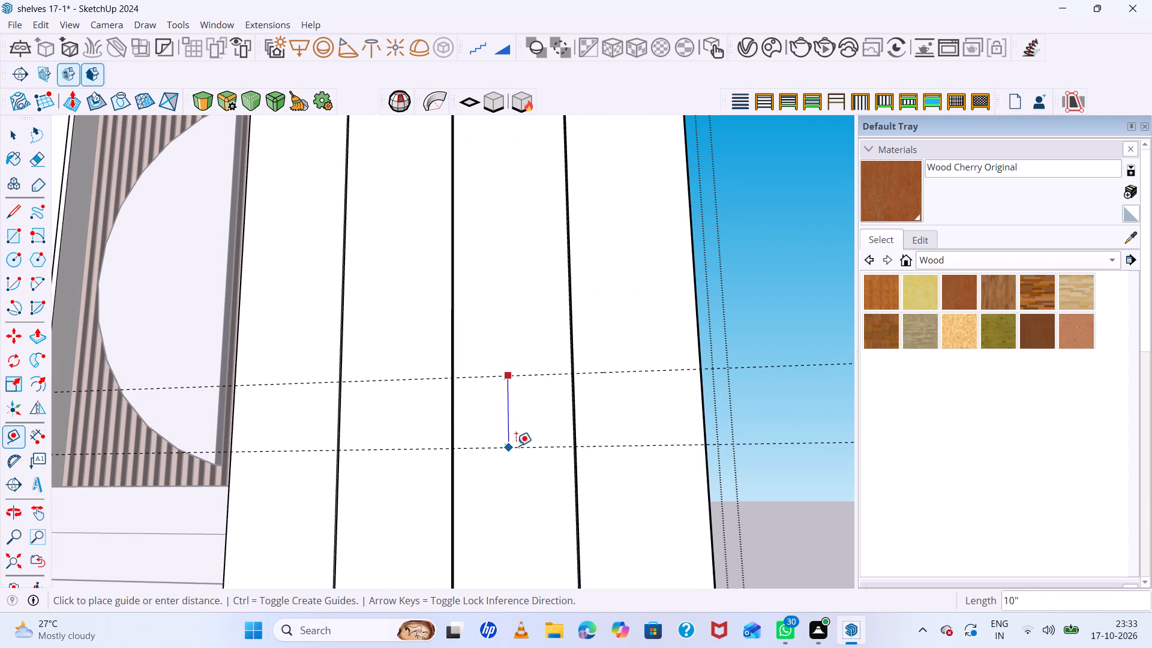
pyautogui.click(514, 434)
pyautogui.scroll(6, 377, 412)
pyautogui.moveTo(377, 414); pyautogui.dragTo(457, 427, button='middle')
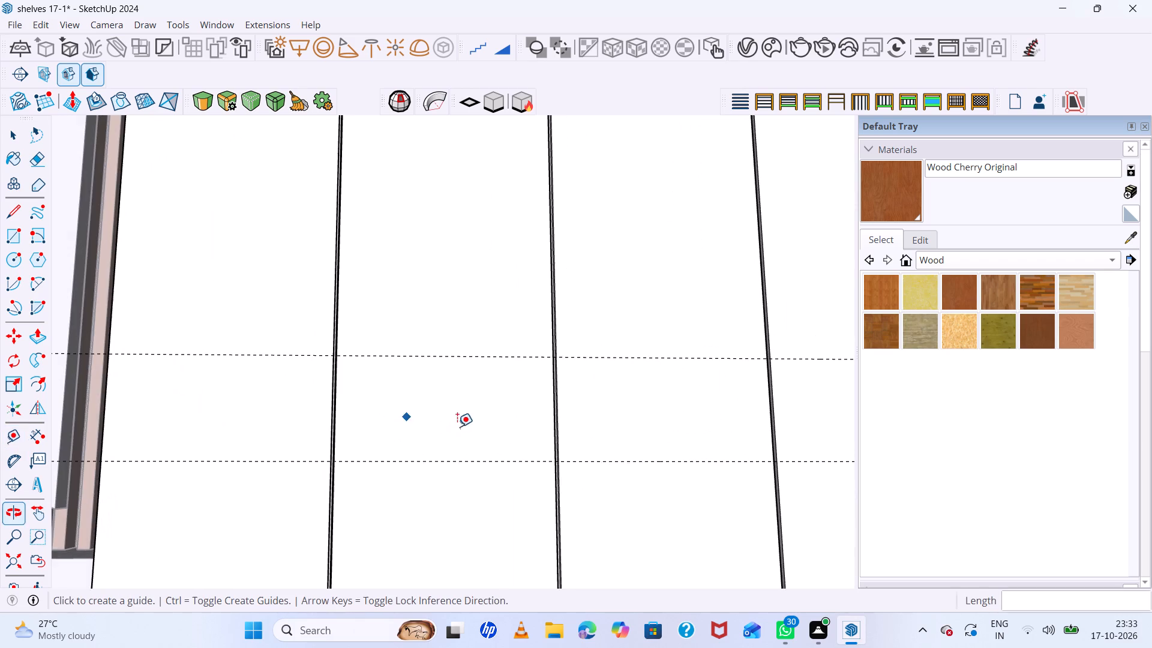
# Draw a horizontal band rectangle between the two guides, spanning all four tall doors to the wardrobe's outer edge, and exit the group.
pyautogui.scroll(-5, 363, 412)
pyautogui.press('r')
pyautogui.scroll(5, 223, 365)
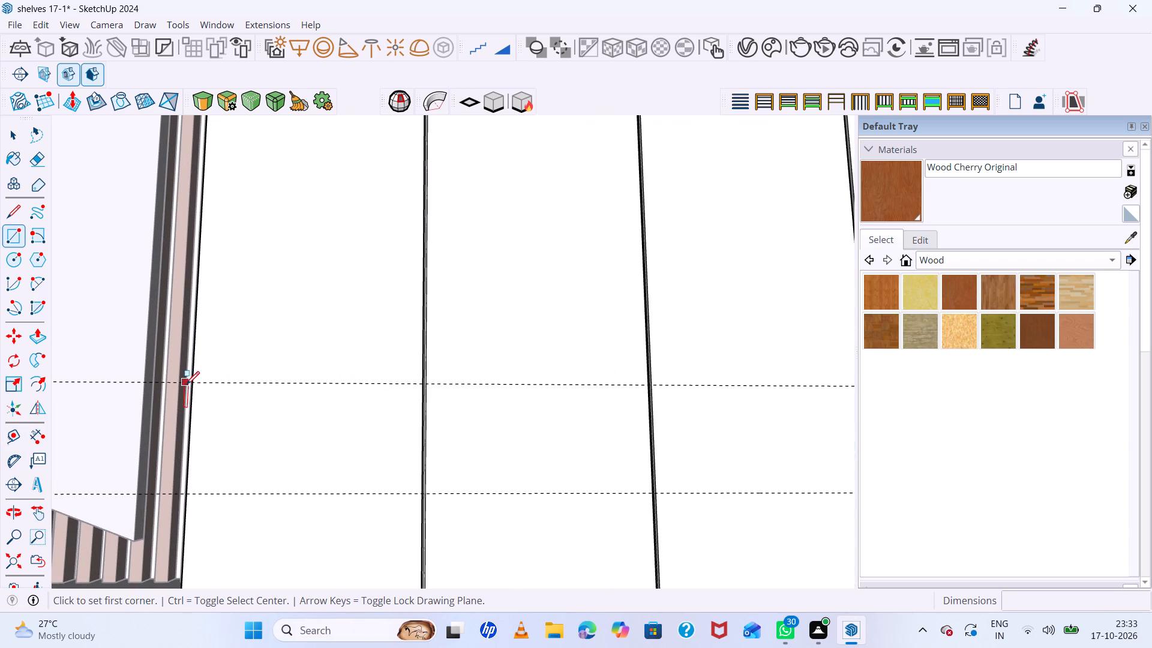
pyautogui.click(194, 384)
pyautogui.scroll(-15, 514, 511)
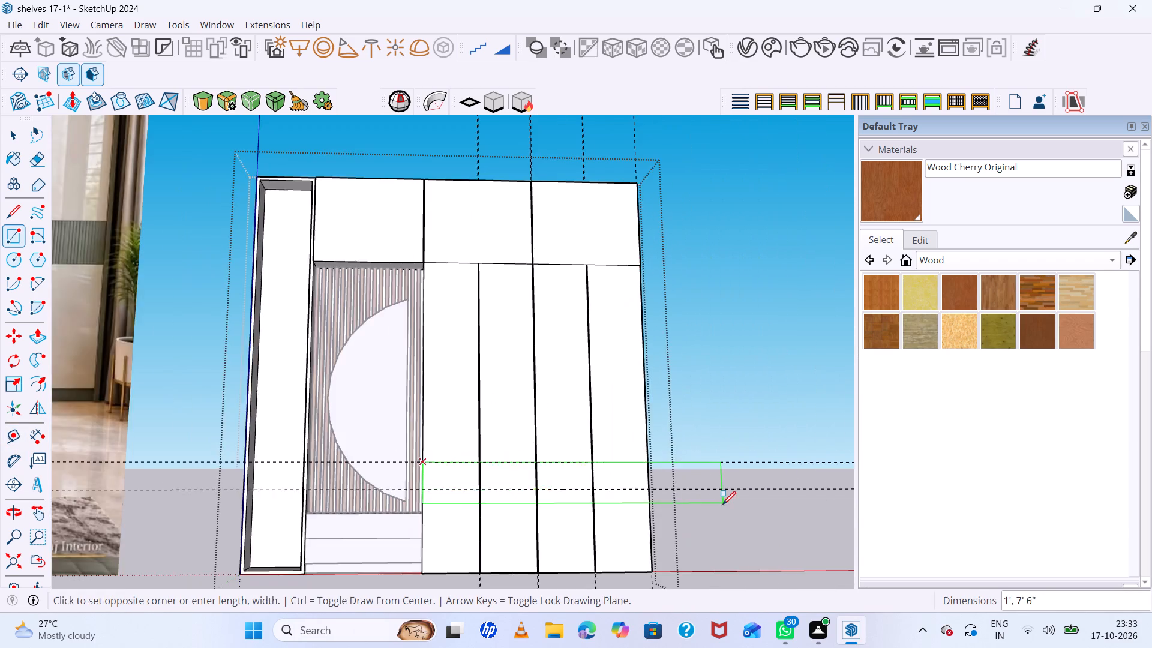
pyautogui.scroll(11, 722, 505)
pyautogui.click(614, 480)
pyautogui.scroll(-5, 612, 476)
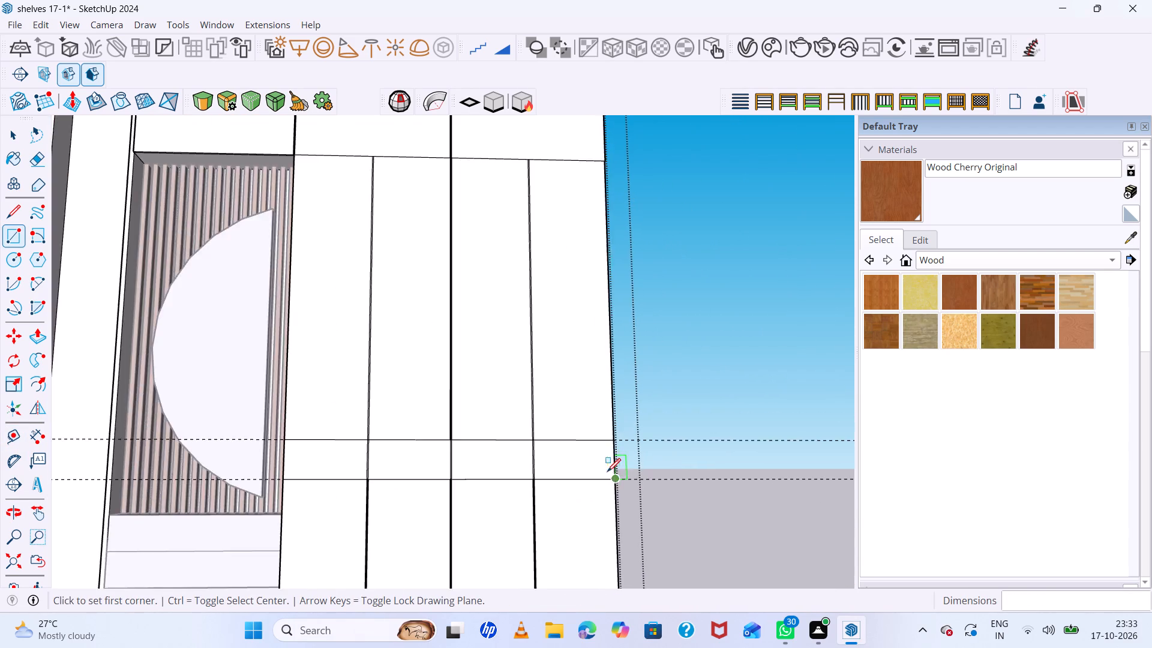
pyautogui.scroll(-7, 607, 472)
pyautogui.press('space')
pyautogui.click(669, 410)
pyautogui.scroll(-7, 618, 443)
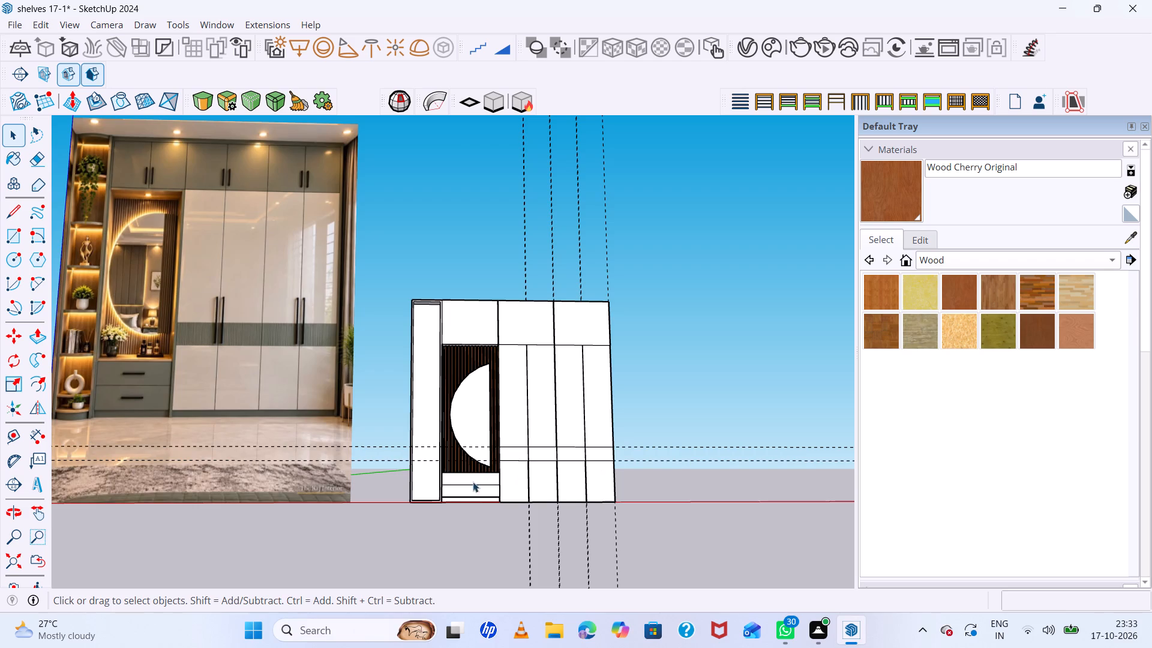
# Delete all the guides from the model.
pyautogui.scroll(7, 632, 449)
pyautogui.scroll(5, 581, 457)
pyautogui.scroll(-14, 650, 438)
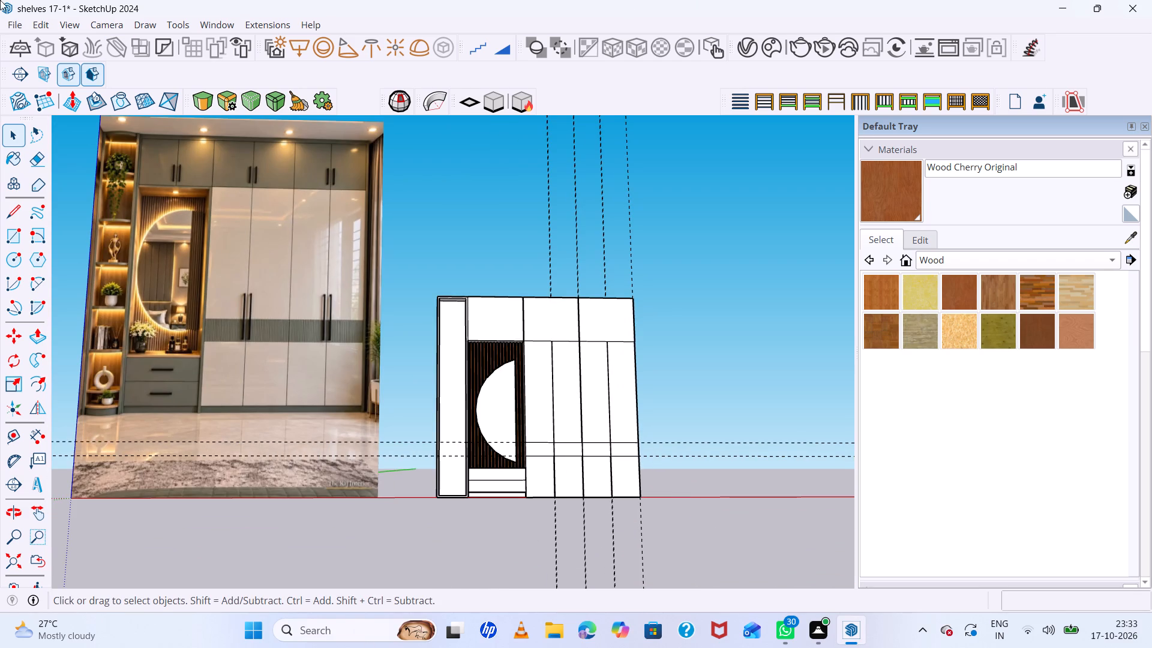
pyautogui.click(25, 29)
pyautogui.click(34, 30)
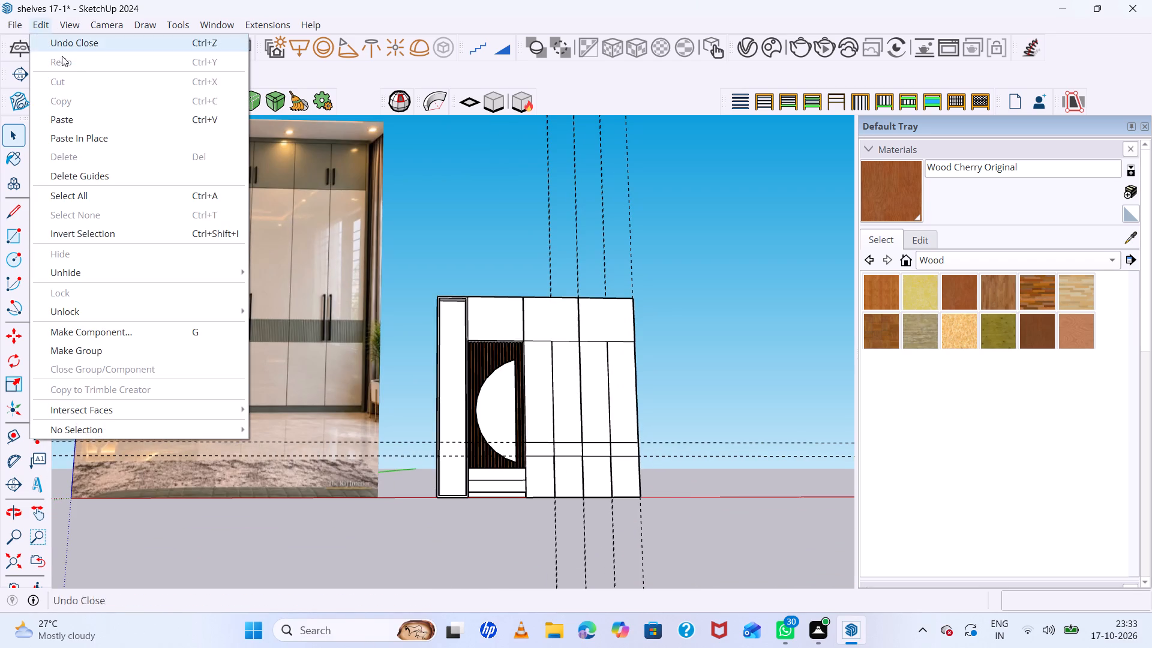
pyautogui.click(112, 178)
# Examine the ribbed band and handles in the reference photo and compare them with the modelled wardrobe's doors and open shelf unit.
pyautogui.scroll(-6, 464, 353)
pyautogui.scroll(6, 609, 355)
pyautogui.scroll(6, 556, 496)
pyautogui.scroll(6, 526, 406)
pyautogui.moveTo(613, 422); pyautogui.dragTo(421, 597, button='middle')
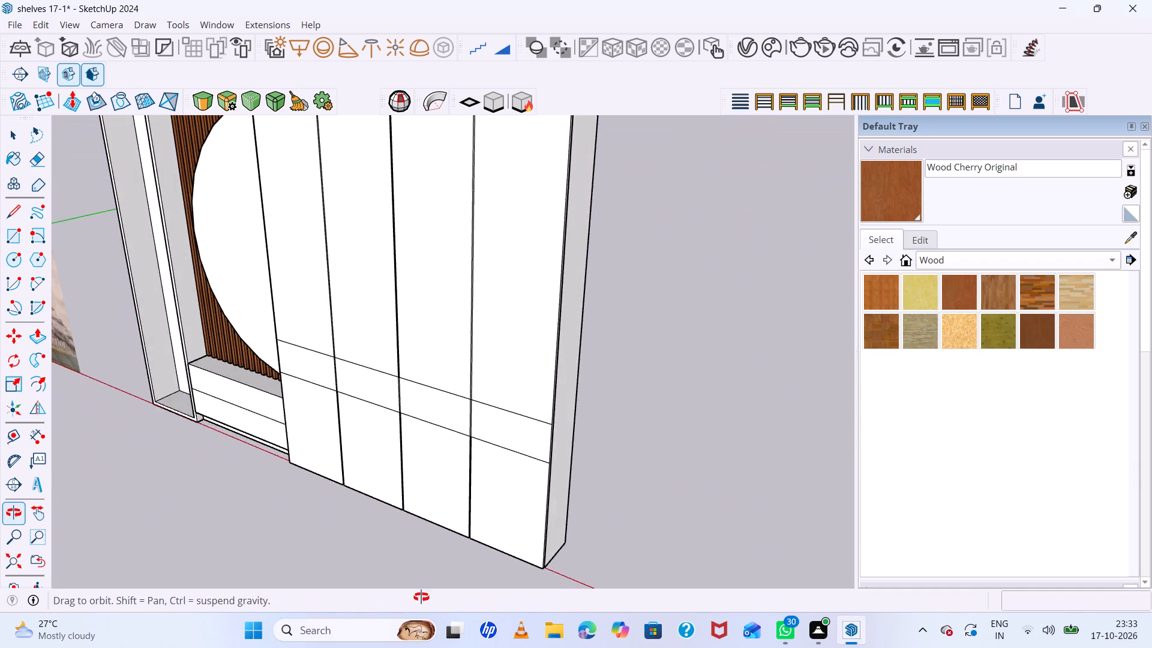
pyautogui.moveTo(421, 597); pyautogui.dragTo(427, 583, button='middle')
pyautogui.scroll(-20, 470, 479)
pyautogui.scroll(-2, 470, 479)
pyautogui.scroll(10, 397, 365)
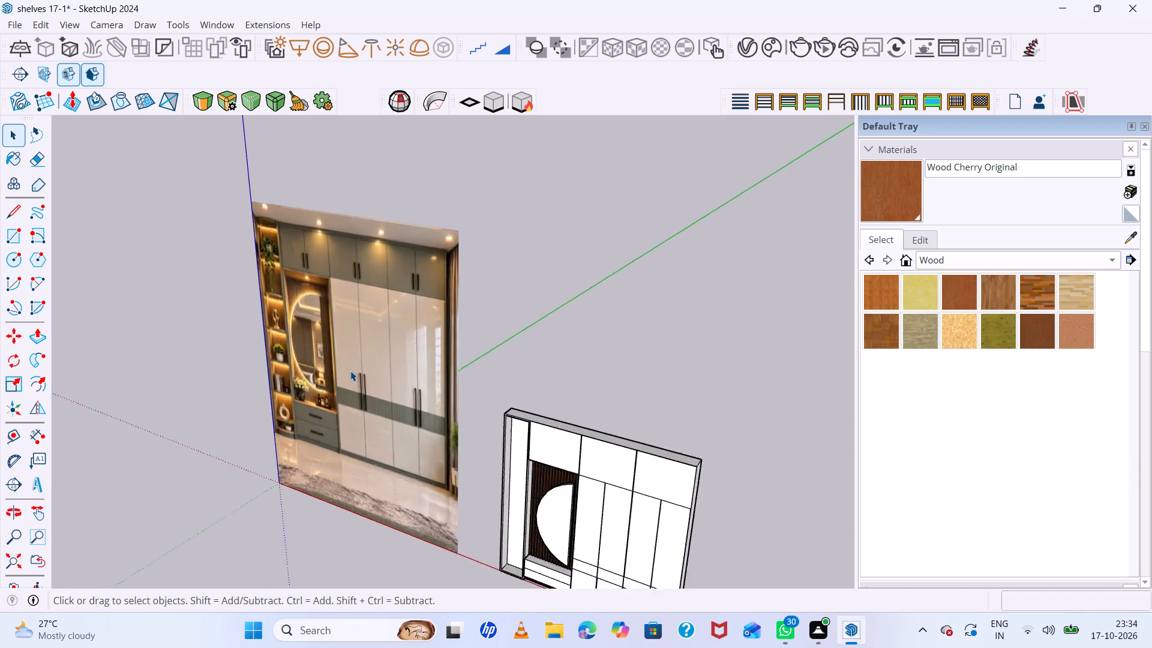
pyautogui.scroll(18, 350, 371)
pyautogui.scroll(8, 368, 391)
pyautogui.moveTo(309, 378); pyautogui.dragTo(716, 401, button='middle')
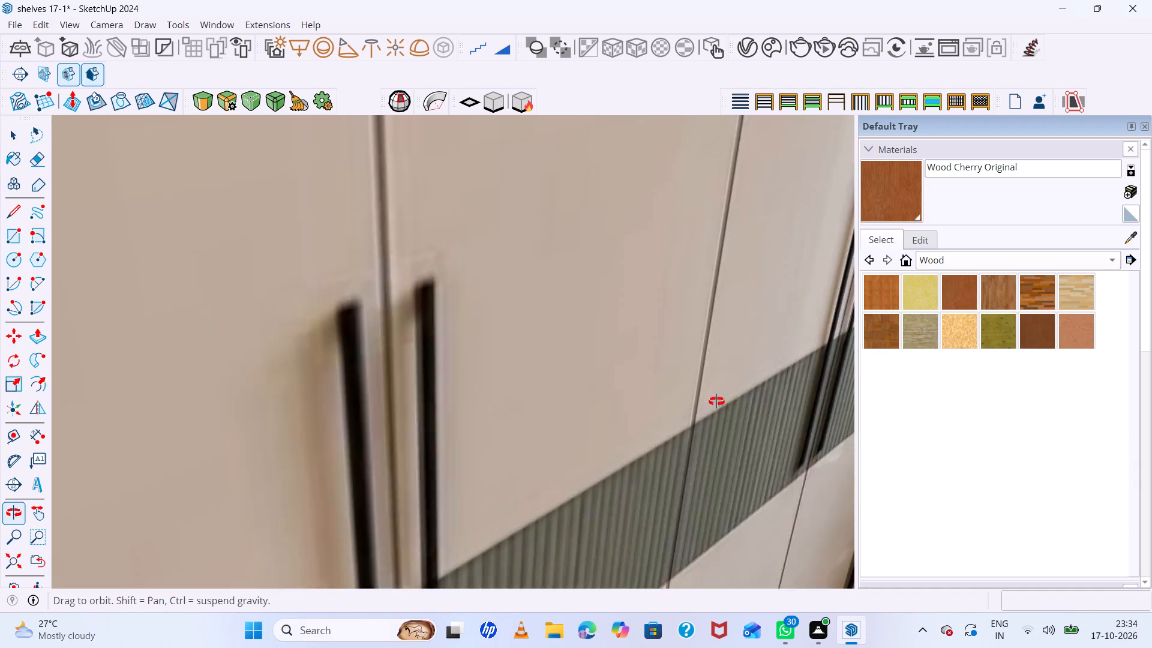
pyautogui.moveTo(716, 401); pyautogui.dragTo(733, 403, button='middle')
pyautogui.moveTo(718, 401); pyautogui.dragTo(678, 396, button='middle')
pyautogui.moveTo(659, 395); pyautogui.dragTo(501, 377, button='middle')
pyautogui.scroll(-20, 446, 359)
pyautogui.scroll(-13, 446, 359)
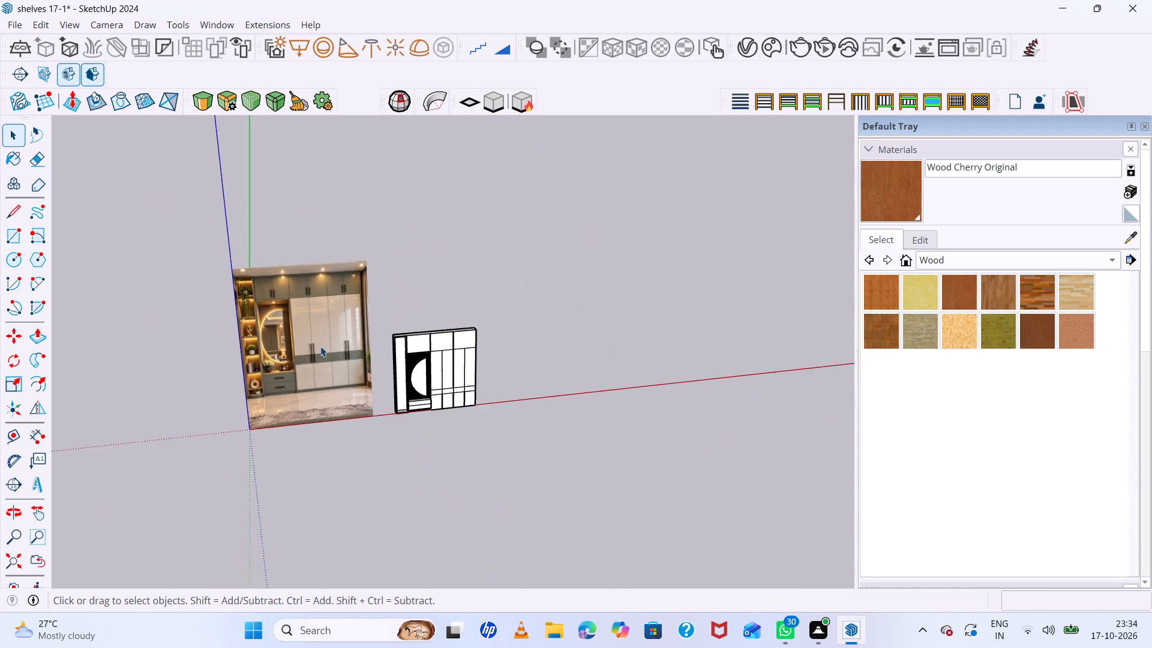
pyautogui.scroll(14, 508, 386)
pyautogui.moveTo(487, 404); pyautogui.dragTo(353, 340, button='middle')
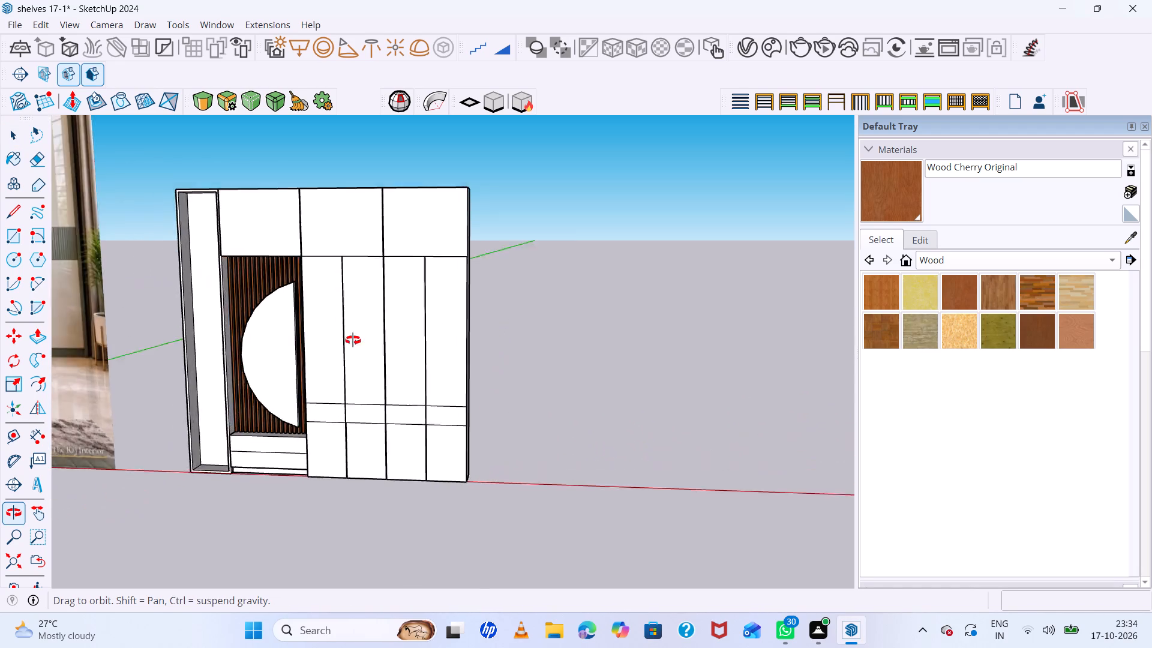
pyautogui.moveTo(353, 340); pyautogui.dragTo(438, 317, button='middle')
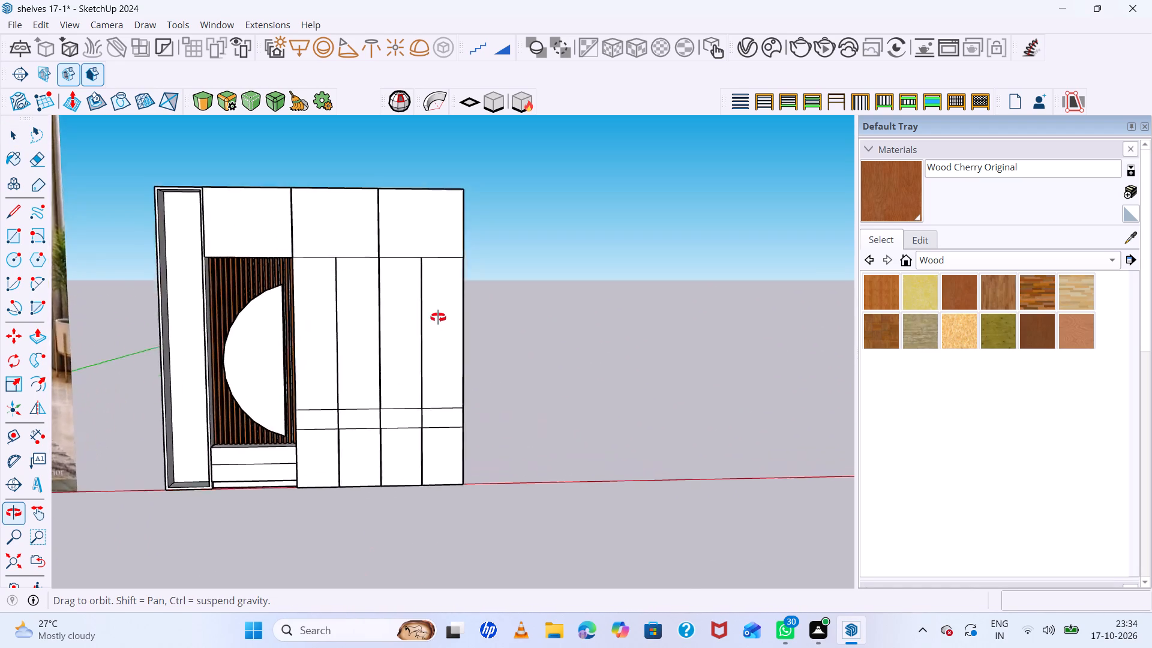
pyautogui.moveTo(438, 317); pyautogui.dragTo(446, 314, button='middle')
pyautogui.moveTo(460, 310); pyautogui.dragTo(559, 371, button='middle')
pyautogui.scroll(-14, 533, 380)
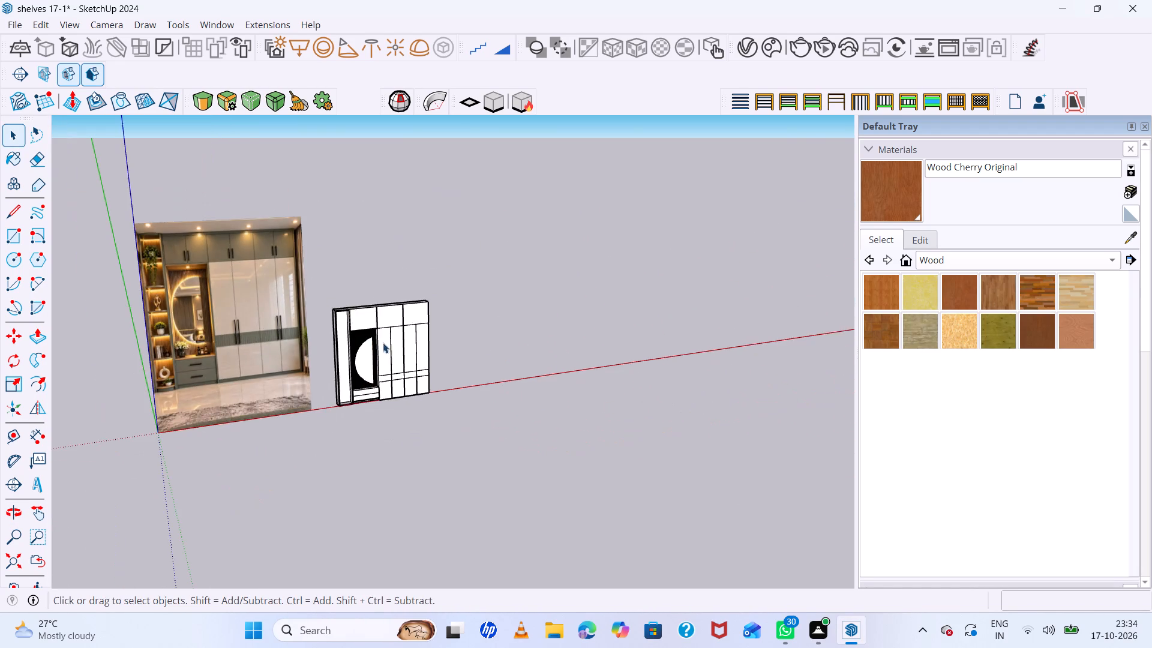
pyautogui.moveTo(521, 356); pyautogui.dragTo(431, 348, button='middle')
pyautogui.scroll(15, 364, 396)
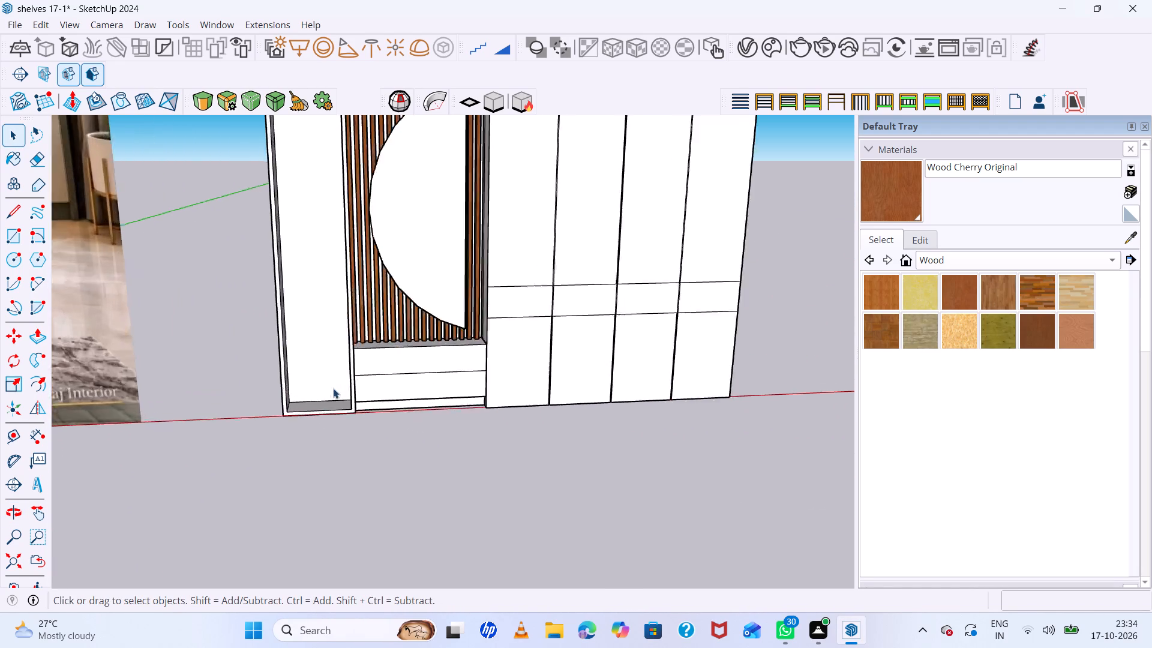
pyautogui.scroll(13, 333, 388)
pyautogui.scroll(-14, 319, 425)
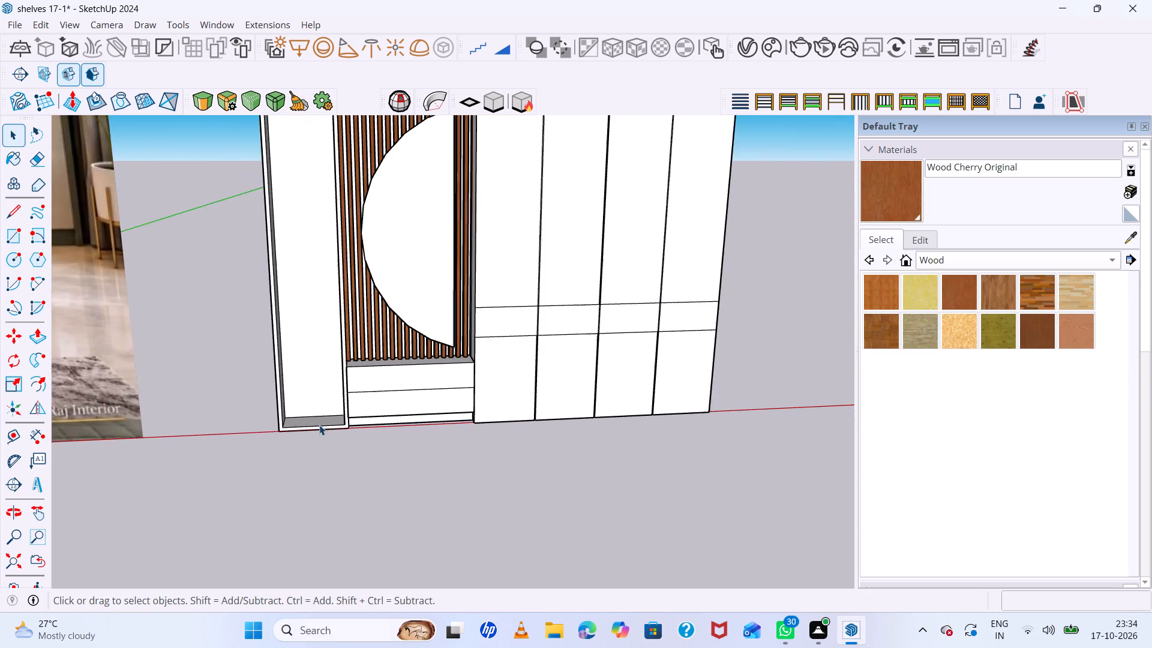
pyautogui.moveTo(319, 425); pyautogui.dragTo(598, 413, button='middle')
pyautogui.middleClick(598, 413)
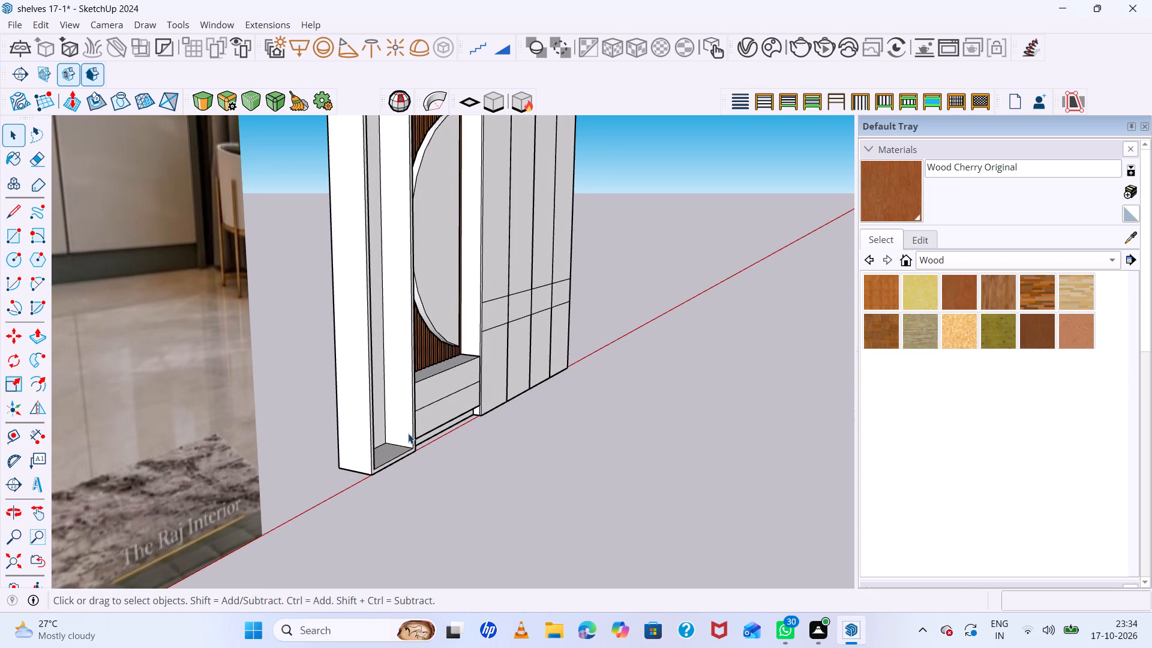
pyautogui.scroll(-7, 401, 419)
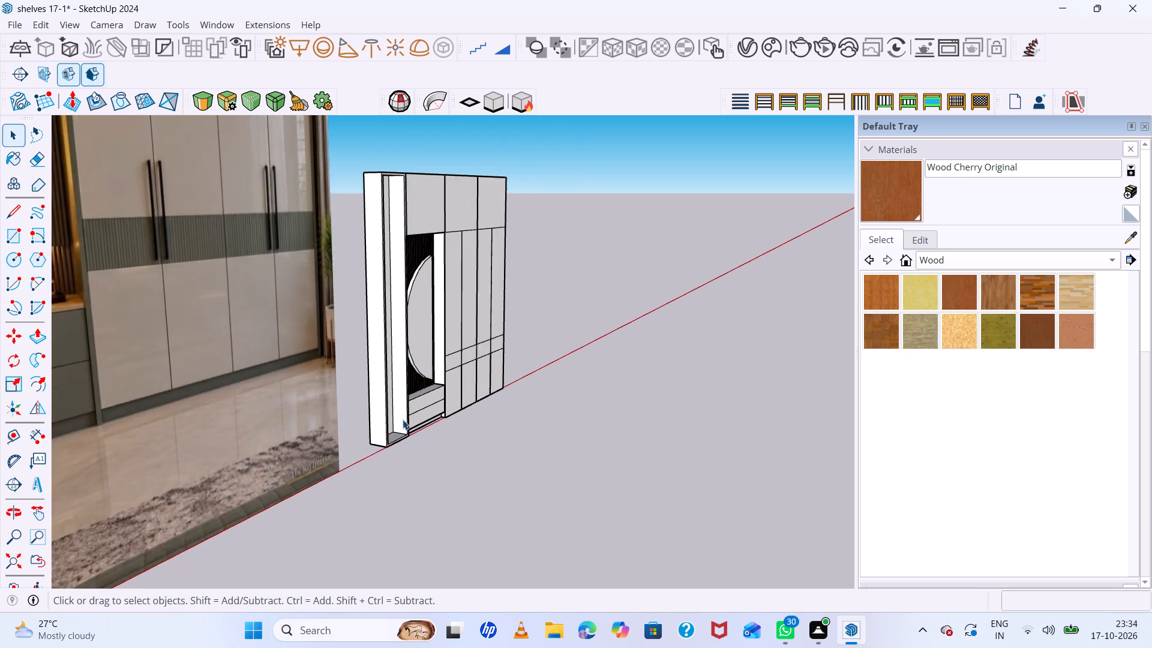
# Copy the open shelf unit's bottom face 9' 10" up to its top and divide the distance into 7 equal spaces.
pyautogui.scroll(-7, 403, 419)
pyautogui.moveTo(459, 415); pyautogui.dragTo(258, 536, button='middle')
pyautogui.scroll(16, 419, 360)
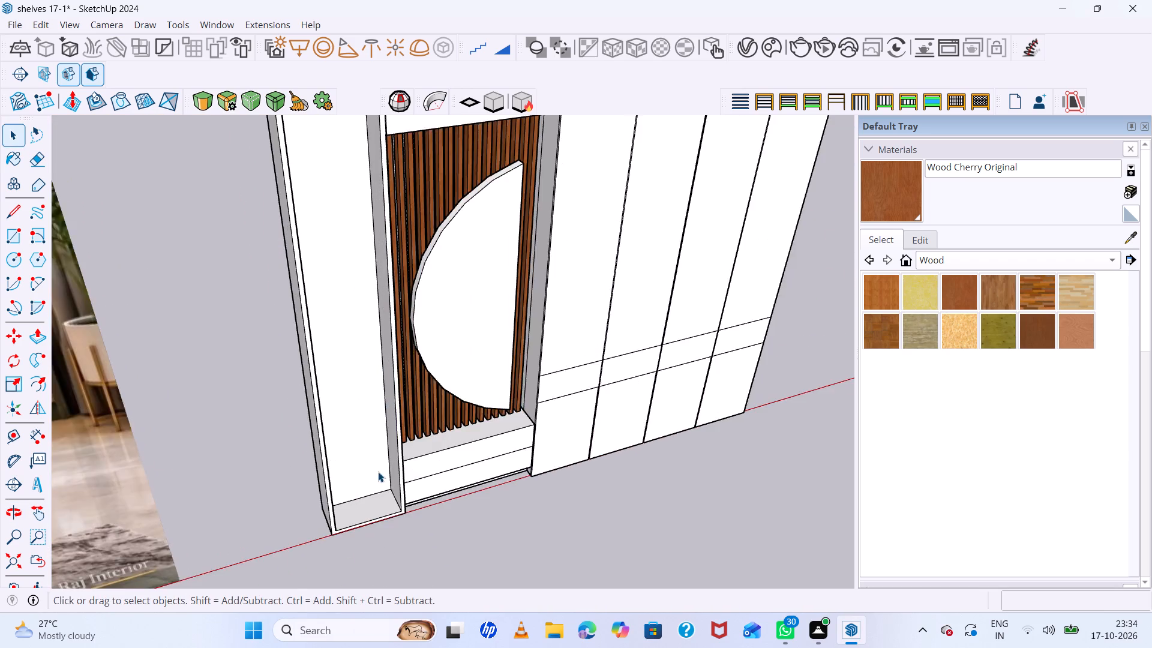
pyautogui.scroll(4, 378, 472)
pyautogui.click(389, 517)
pyautogui.doubleClick(392, 518)
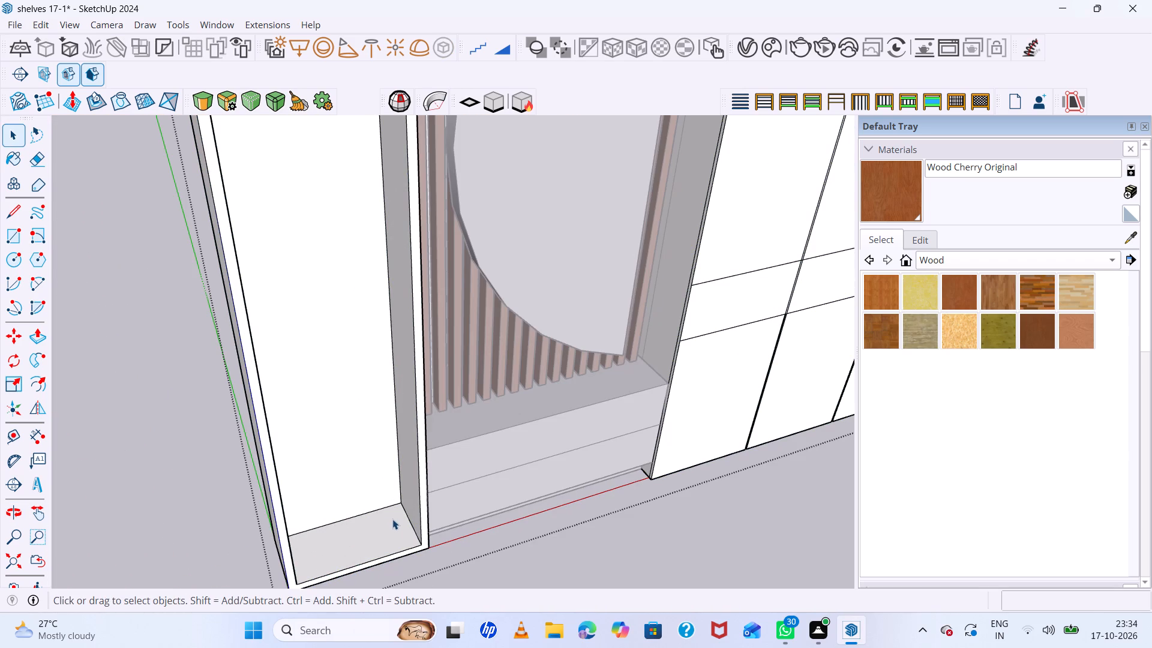
pyautogui.click(391, 526)
pyautogui.press('m')
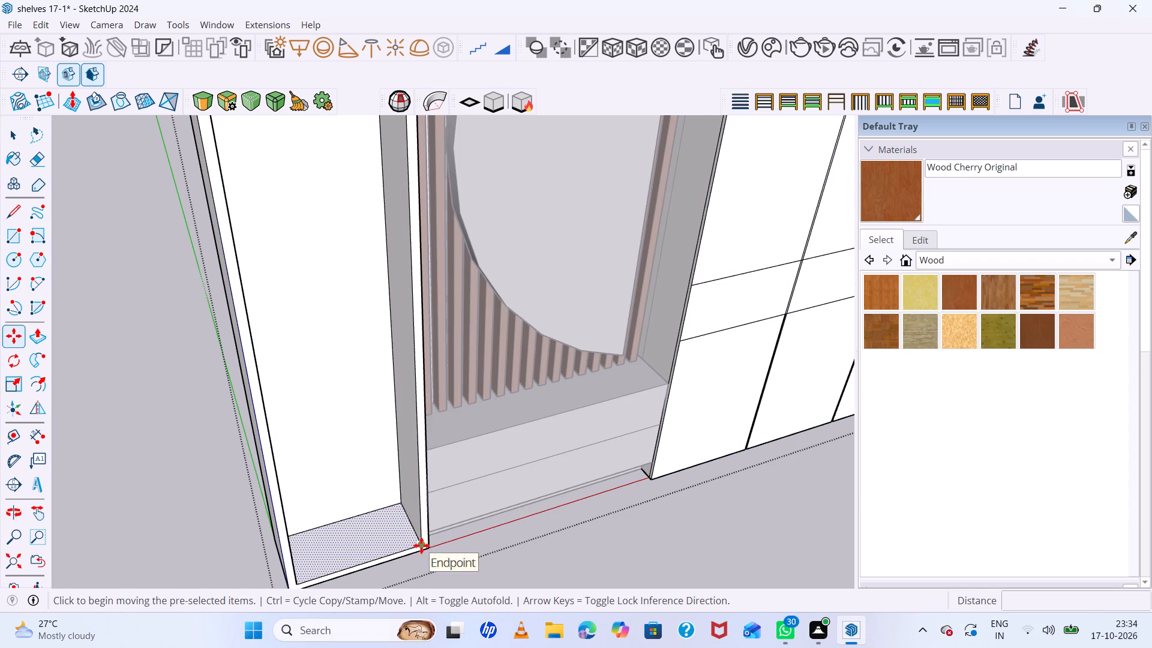
pyautogui.click(421, 545)
pyautogui.scroll(-16, 424, 456)
pyautogui.scroll(4, 435, 310)
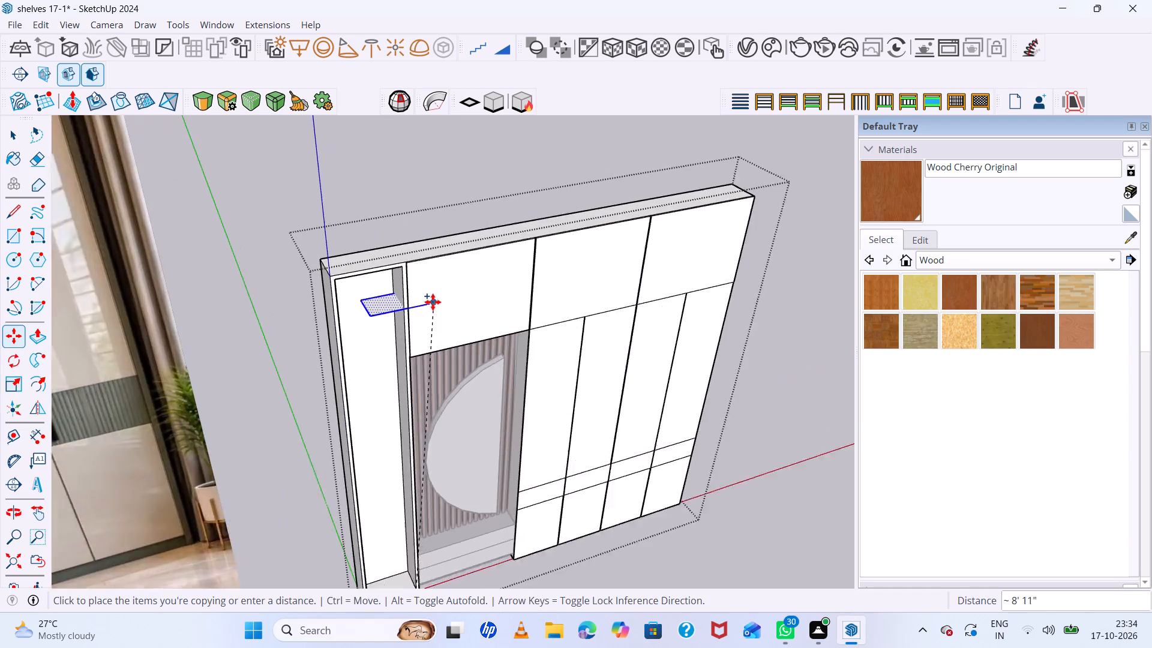
pyautogui.scroll(16, 433, 302)
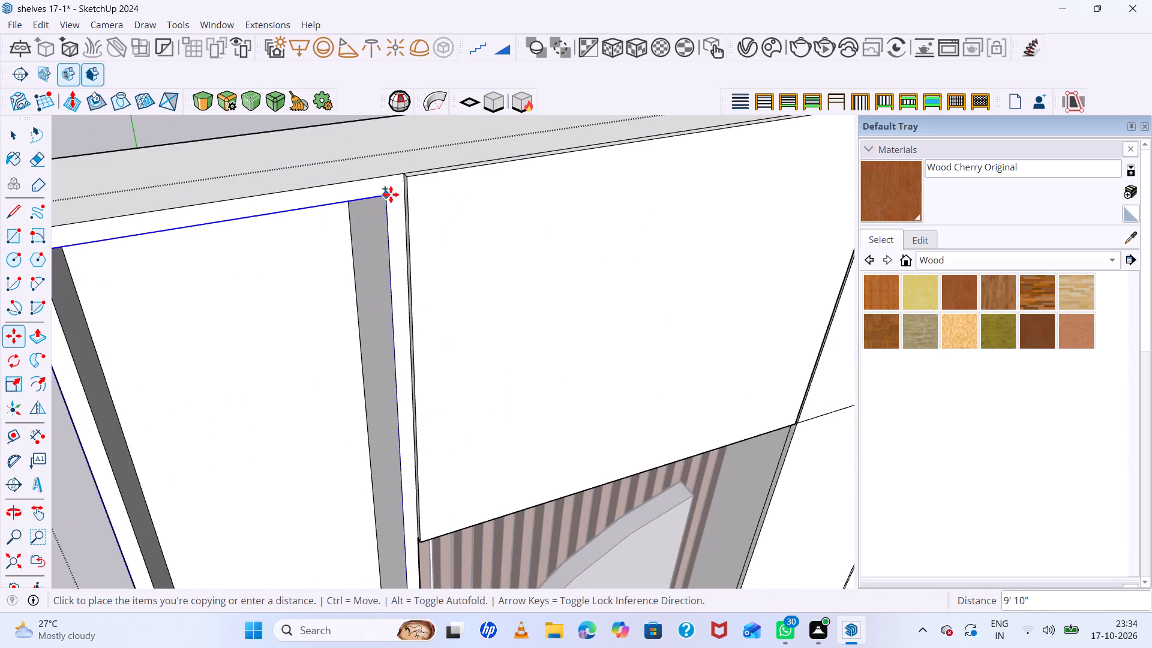
pyautogui.click(391, 194)
pyautogui.scroll(-12, 395, 217)
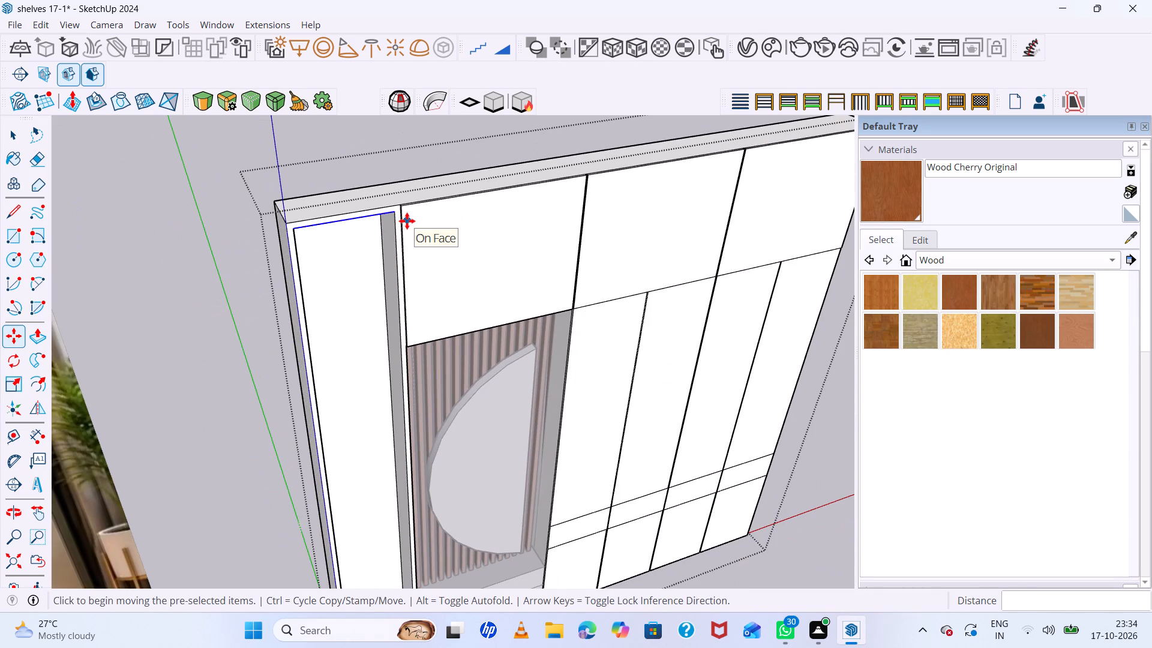
pyautogui.write('7/')
pyautogui.press('Return')
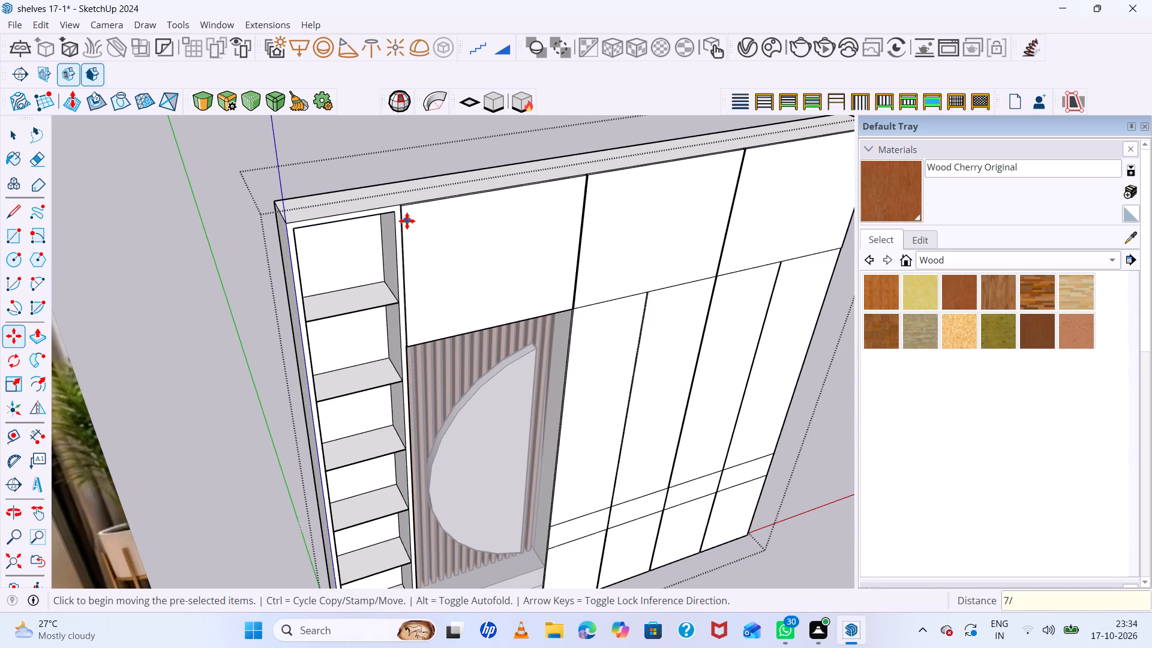
# Push/Pull each of the six copied shelf faces in the open shelf unit to 0.5" thick and exit the group.
pyautogui.scroll(-17, 425, 276)
pyautogui.scroll(14, 489, 375)
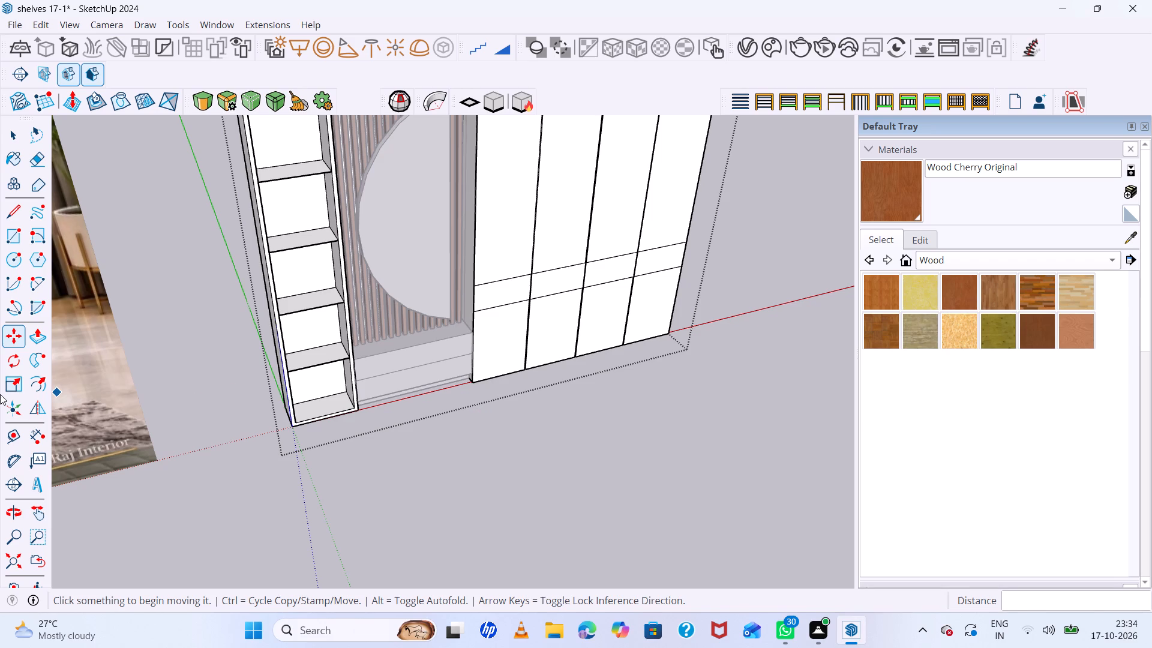
pyautogui.press('space')
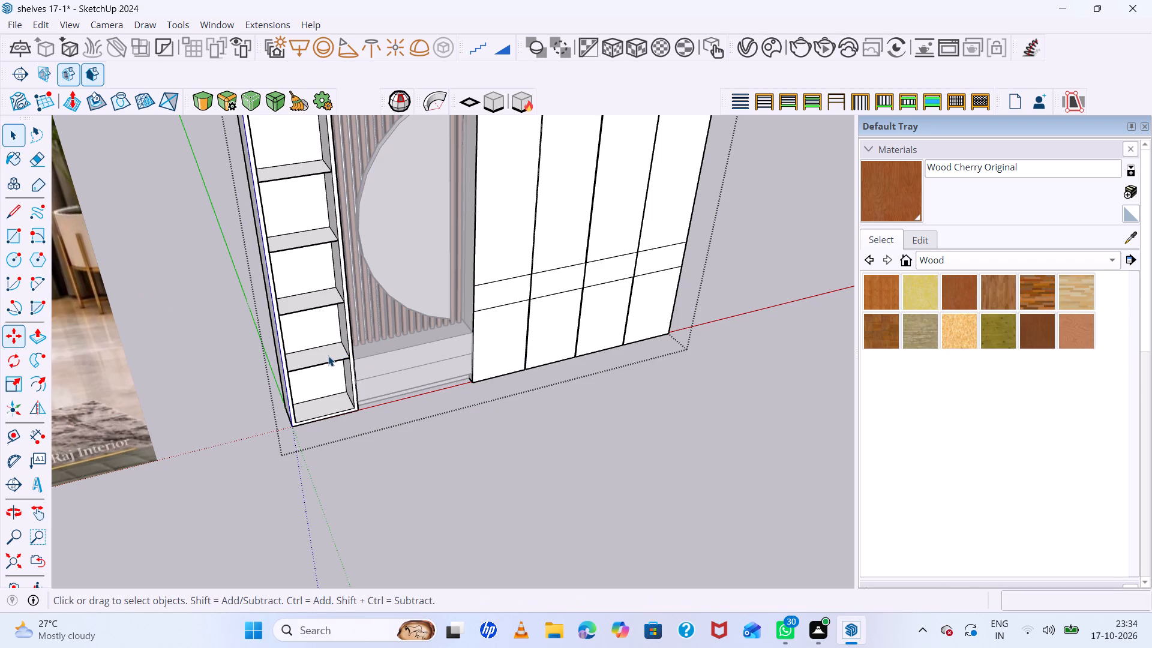
pyautogui.click(328, 355)
pyautogui.press('p')
pyautogui.click(329, 355)
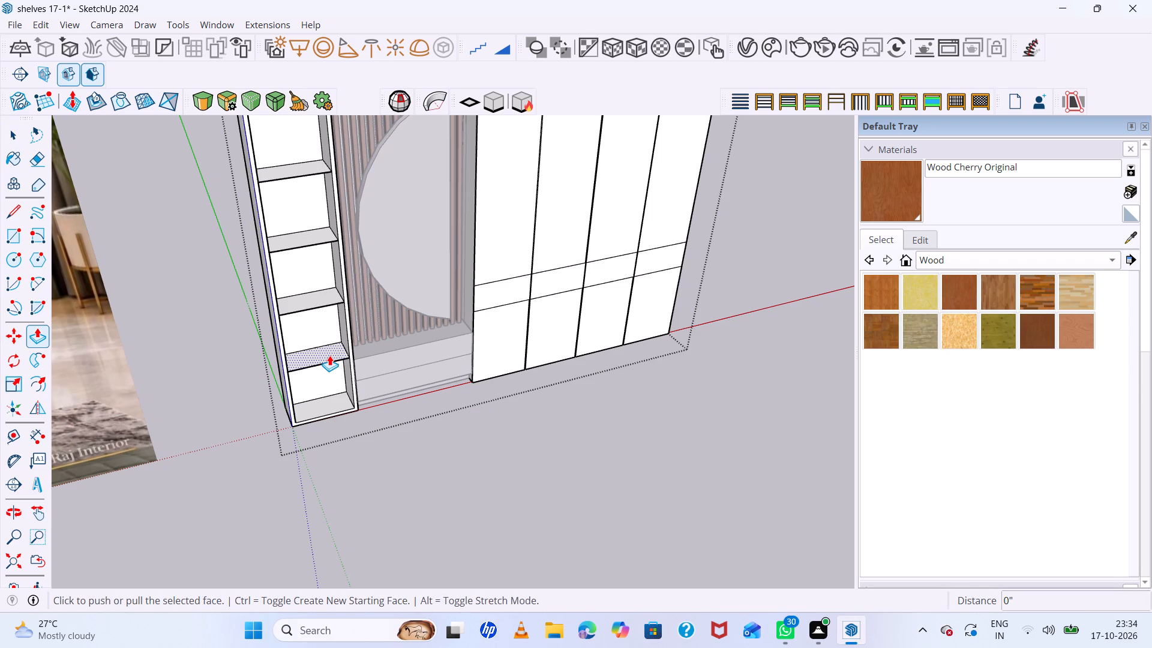
pyautogui.write('.5')
pyautogui.press('Return')
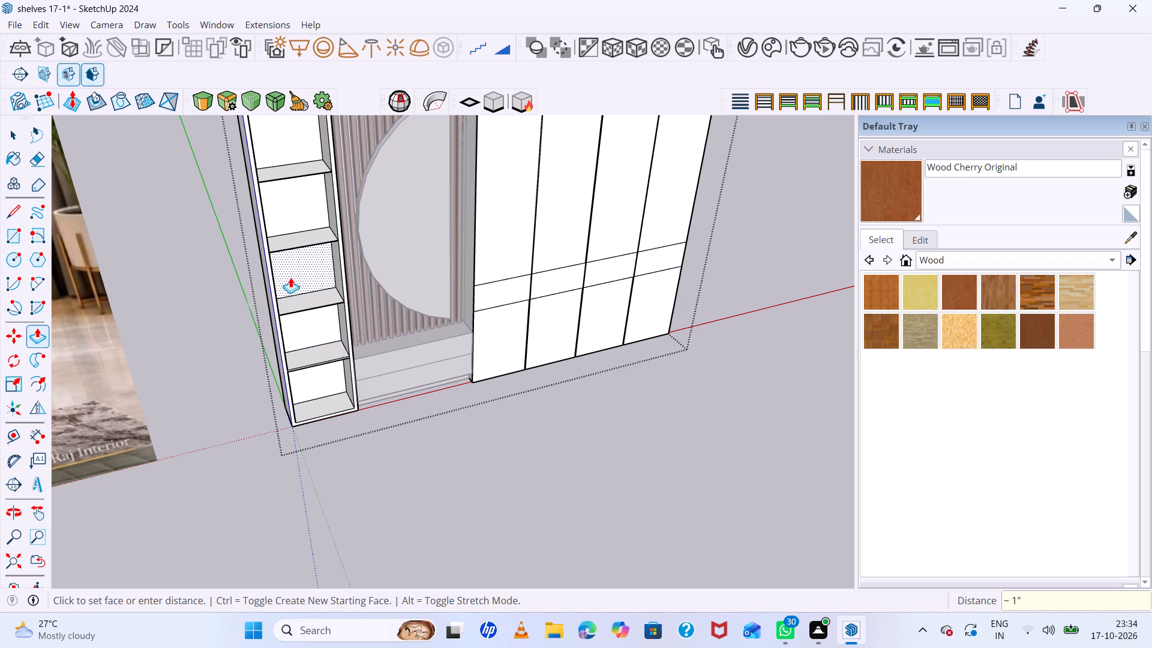
pyautogui.doubleClick(308, 301)
pyautogui.doubleClick(317, 237)
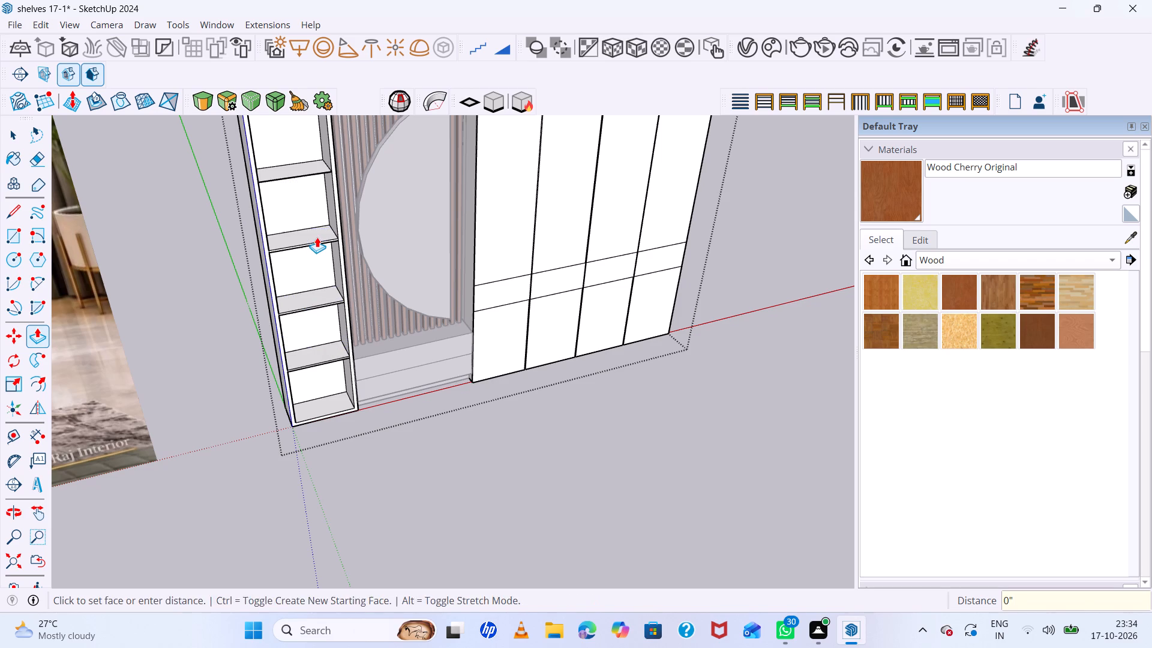
pyautogui.doubleClick(298, 171)
pyautogui.scroll(-6, 365, 309)
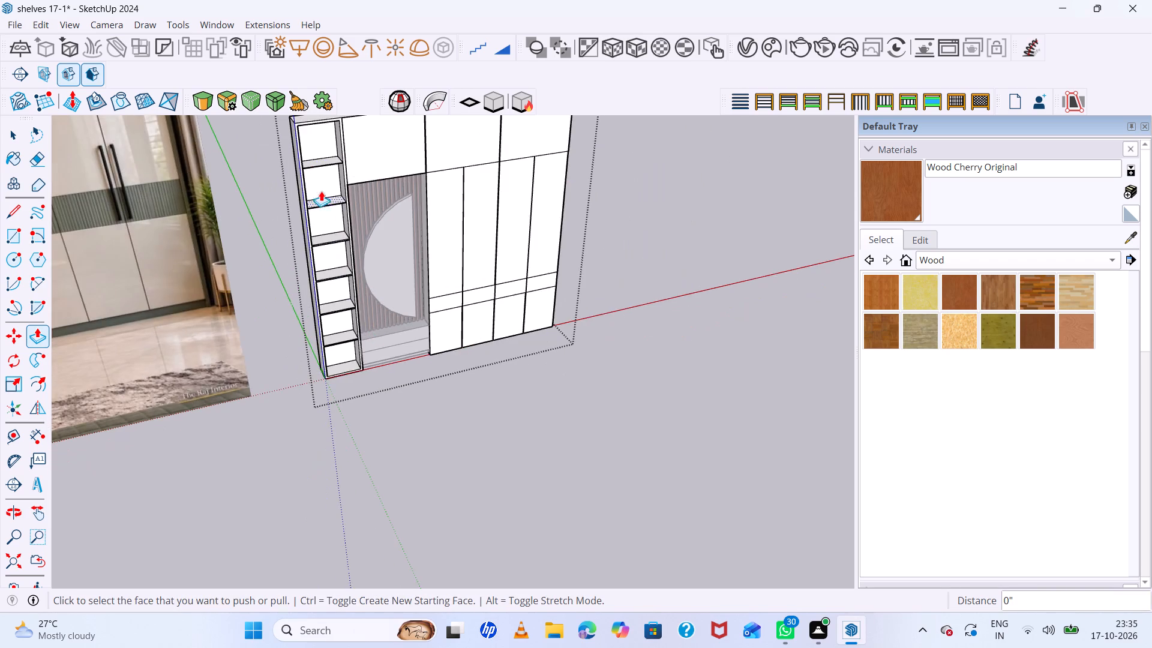
pyautogui.scroll(6, 320, 187)
pyautogui.doubleClick(343, 207)
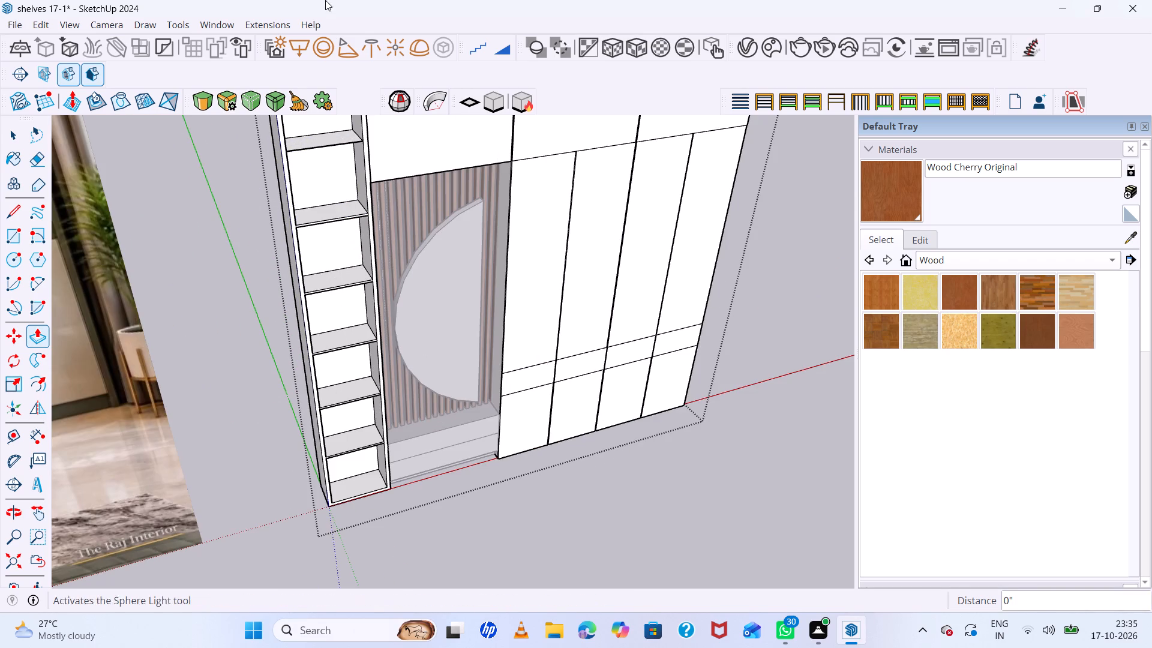
pyautogui.doubleClick(335, 134)
pyautogui.scroll(-10, 325, 184)
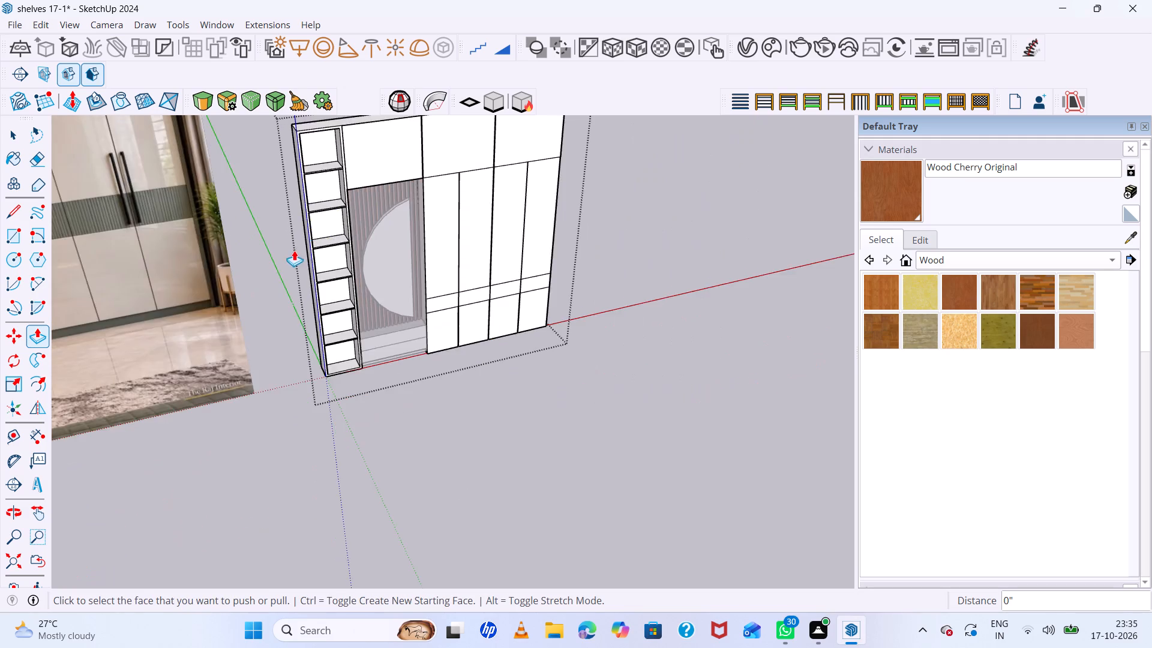
pyautogui.scroll(-4, 294, 250)
pyautogui.scroll(-6, 475, 257)
pyautogui.moveTo(470, 193); pyautogui.dragTo(365, 139, button='middle')
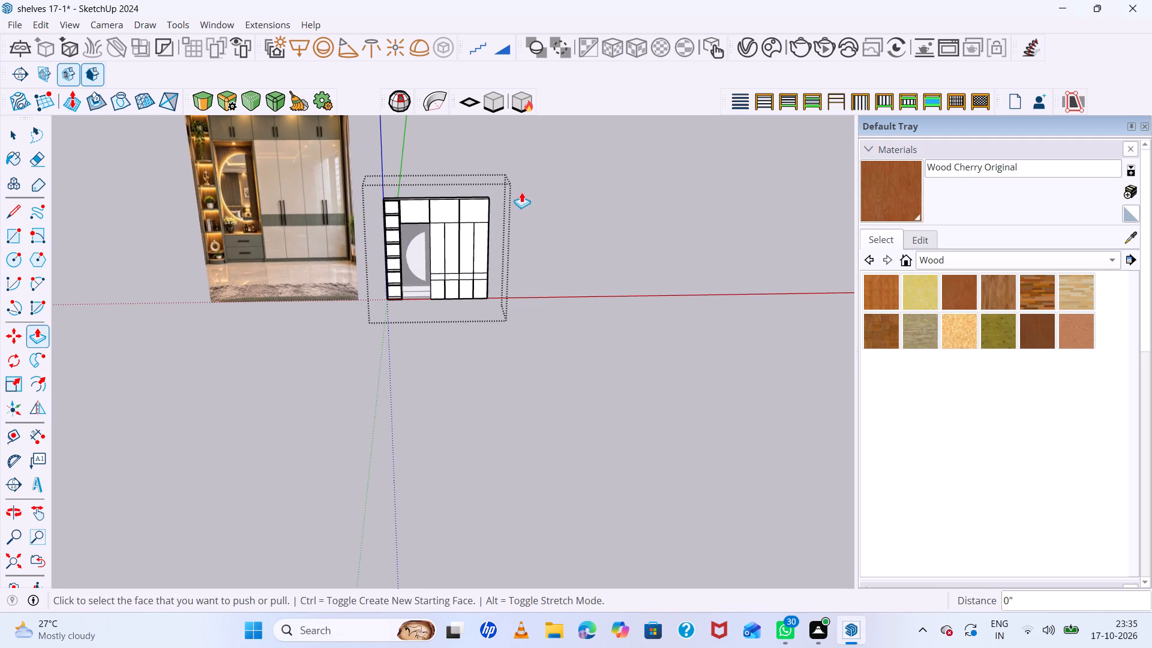
pyautogui.press('space')
pyautogui.click(540, 221)
# Inside the wardrobe group, draw a vertical line about 2' 3" long down the middle of each of the three upper doors.
pyautogui.scroll(11, 466, 181)
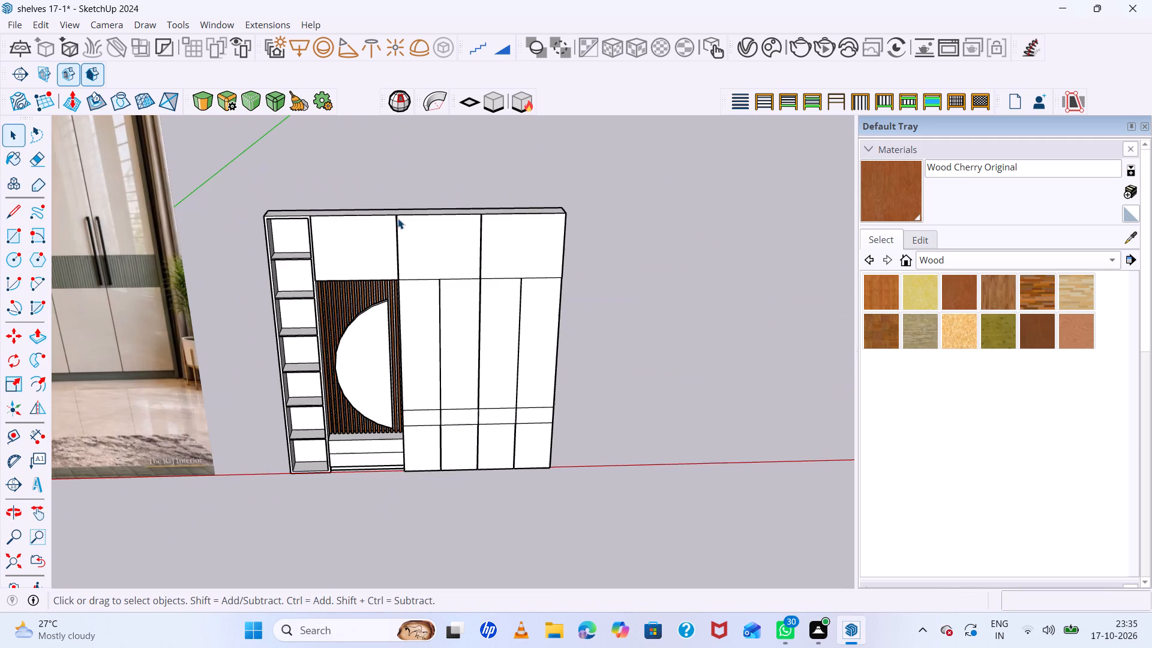
pyautogui.doubleClick(352, 242)
pyautogui.scroll(6, 354, 247)
pyautogui.moveTo(462, 340); pyautogui.dragTo(469, 344, button='middle')
pyautogui.scroll(-2, 347, 218)
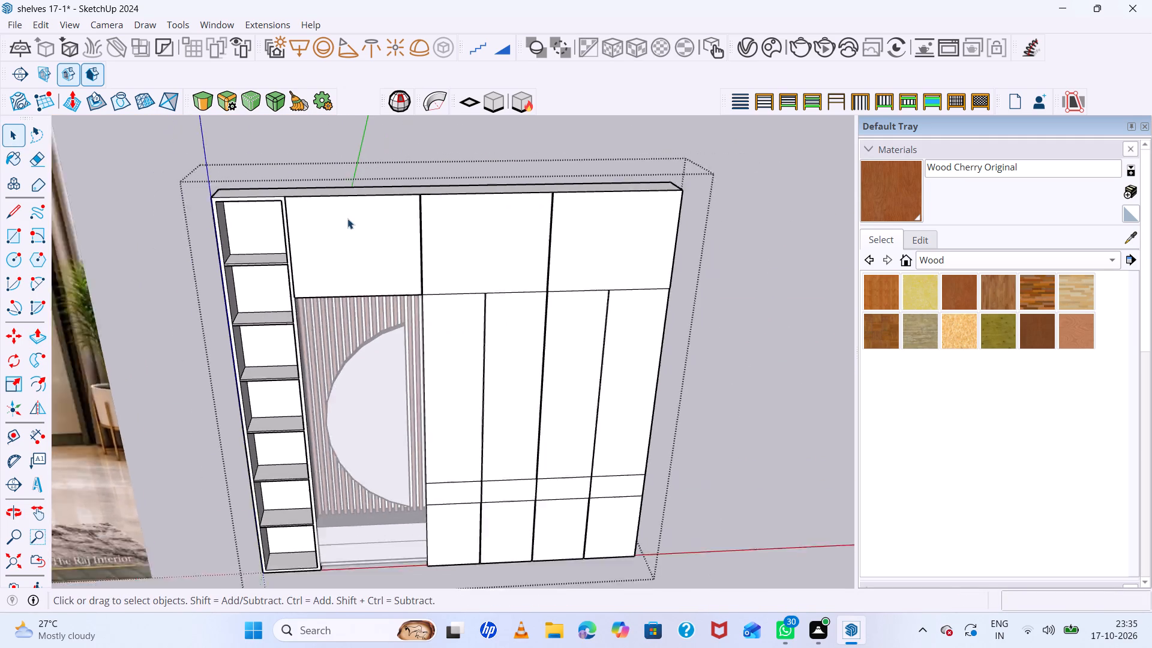
pyautogui.scroll(-3, 347, 218)
pyautogui.moveTo(346, 219); pyautogui.dragTo(391, 250, button='middle')
pyautogui.press('l')
pyautogui.scroll(6, 362, 209)
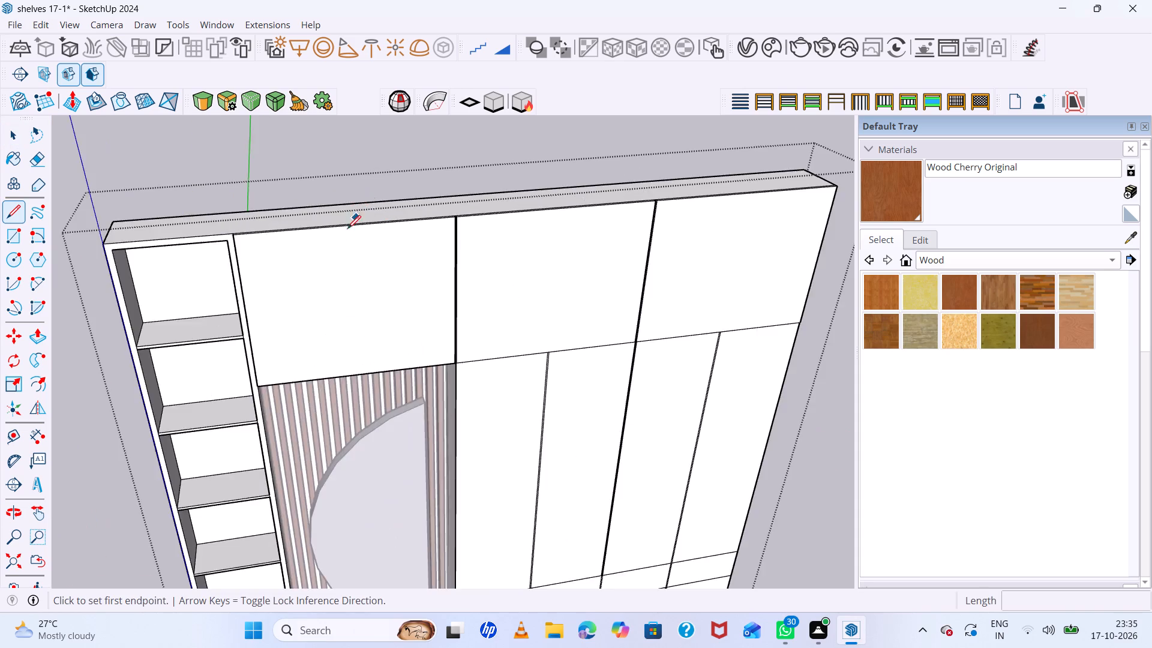
pyautogui.scroll(13, 347, 229)
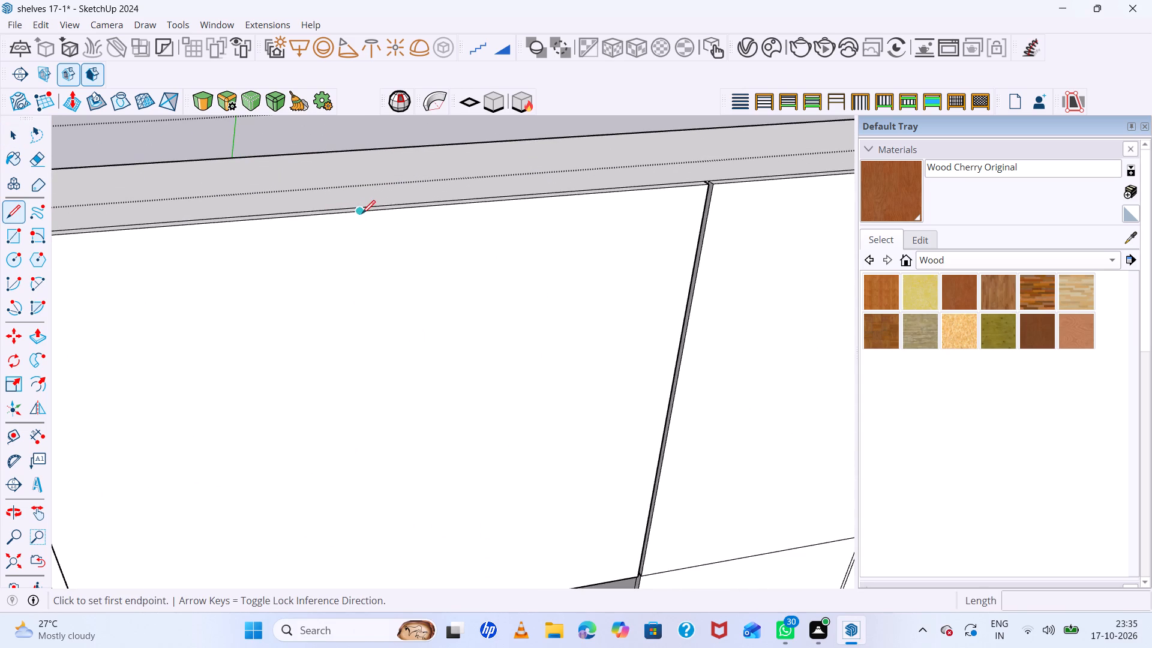
pyautogui.click(358, 214)
pyautogui.scroll(-15, 399, 281)
pyautogui.scroll(7, 406, 346)
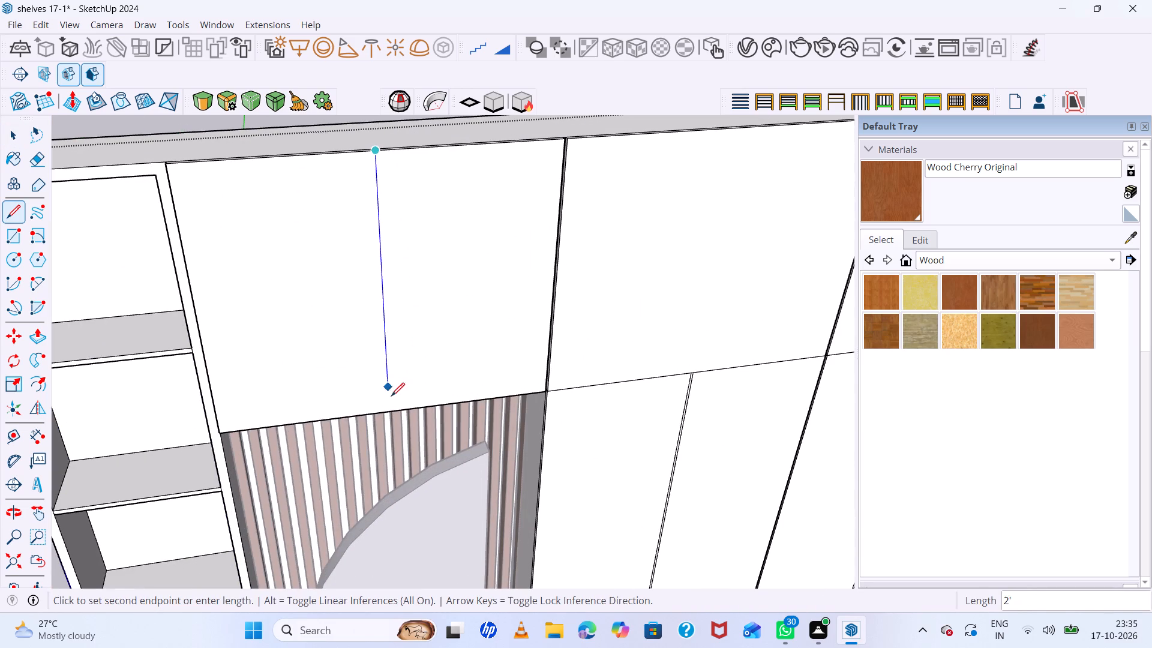
pyautogui.click(392, 408)
pyautogui.scroll(-7, 326, 365)
pyautogui.scroll(-5, 604, 298)
pyautogui.scroll(2, 569, 260)
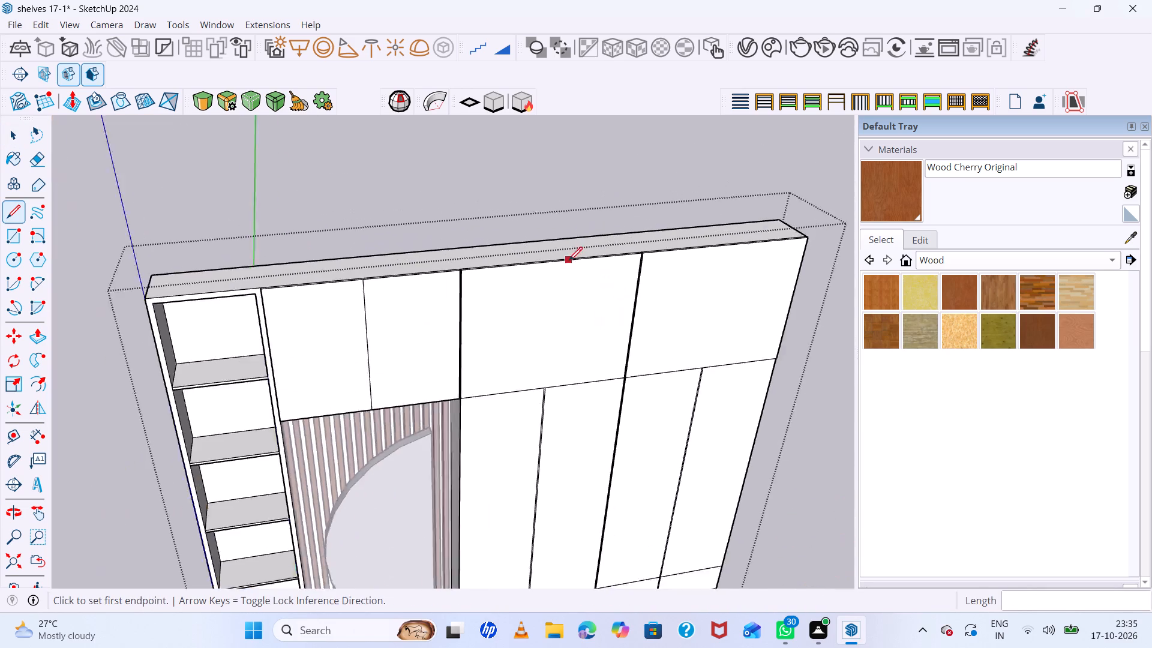
pyautogui.scroll(10, 569, 260)
pyautogui.click(548, 265)
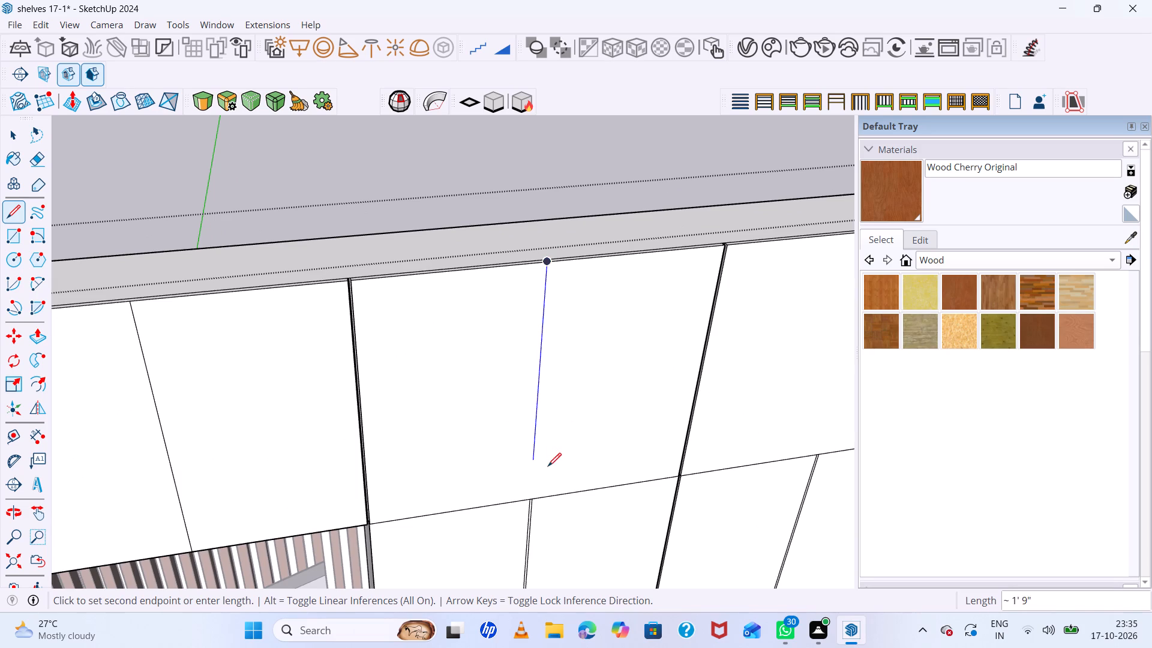
pyautogui.click(538, 497)
pyautogui.scroll(-13, 441, 415)
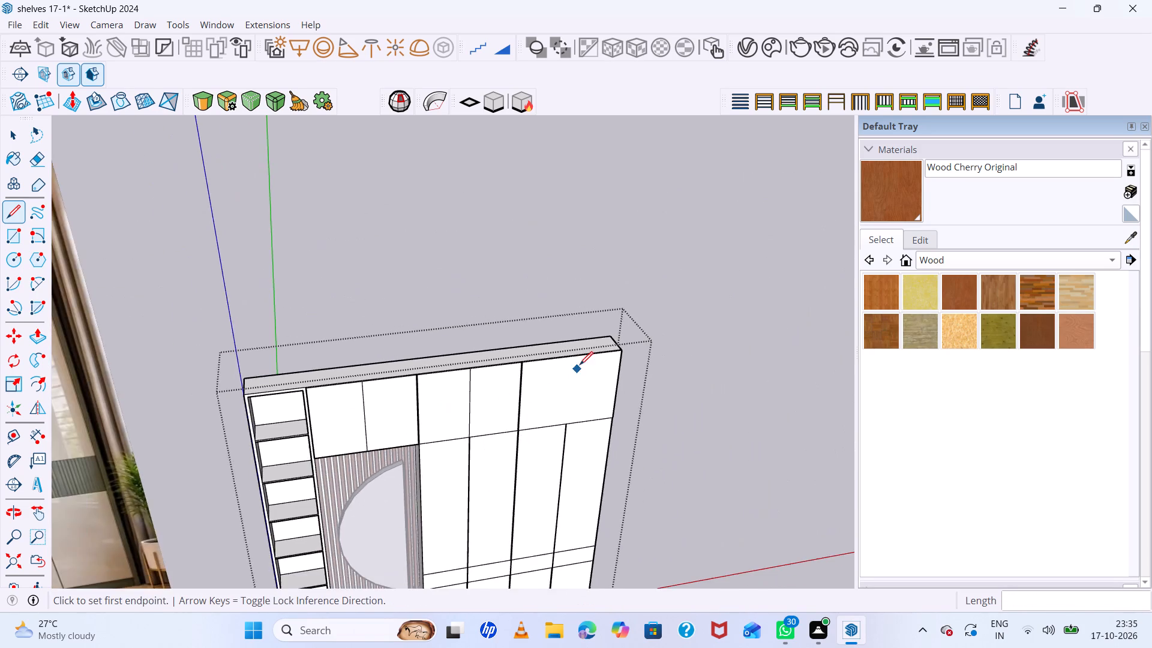
pyautogui.scroll(7, 580, 364)
pyautogui.click(569, 349)
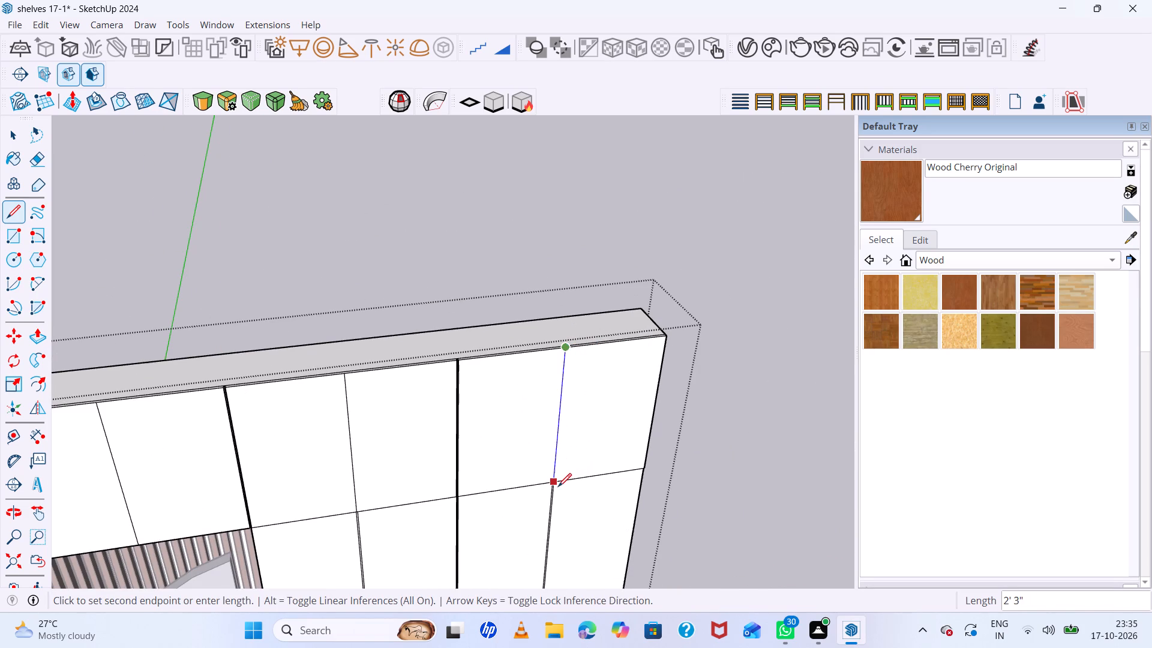
pyautogui.click(558, 487)
# Erase the stray vertical edges running alongside the gaps between the wardrobe doors.
pyautogui.scroll(-6, 454, 351)
pyautogui.scroll(16, 400, 551)
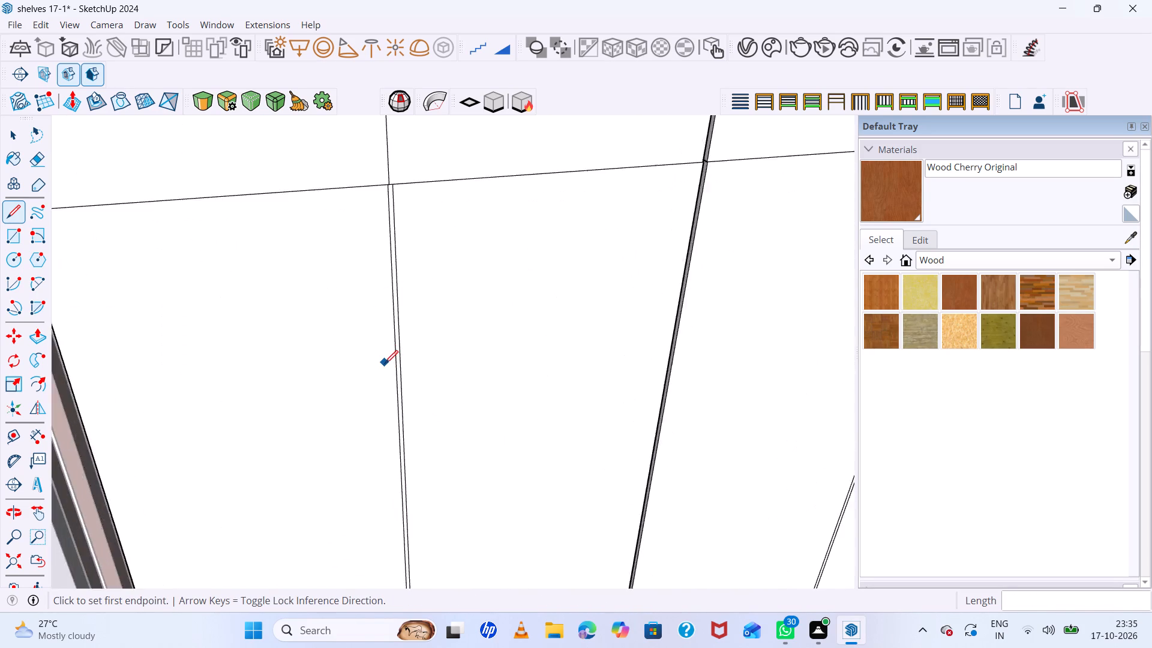
pyautogui.scroll(7, 385, 364)
pyautogui.scroll(-20, 393, 357)
pyautogui.scroll(-4, 393, 357)
pyautogui.scroll(7, 572, 366)
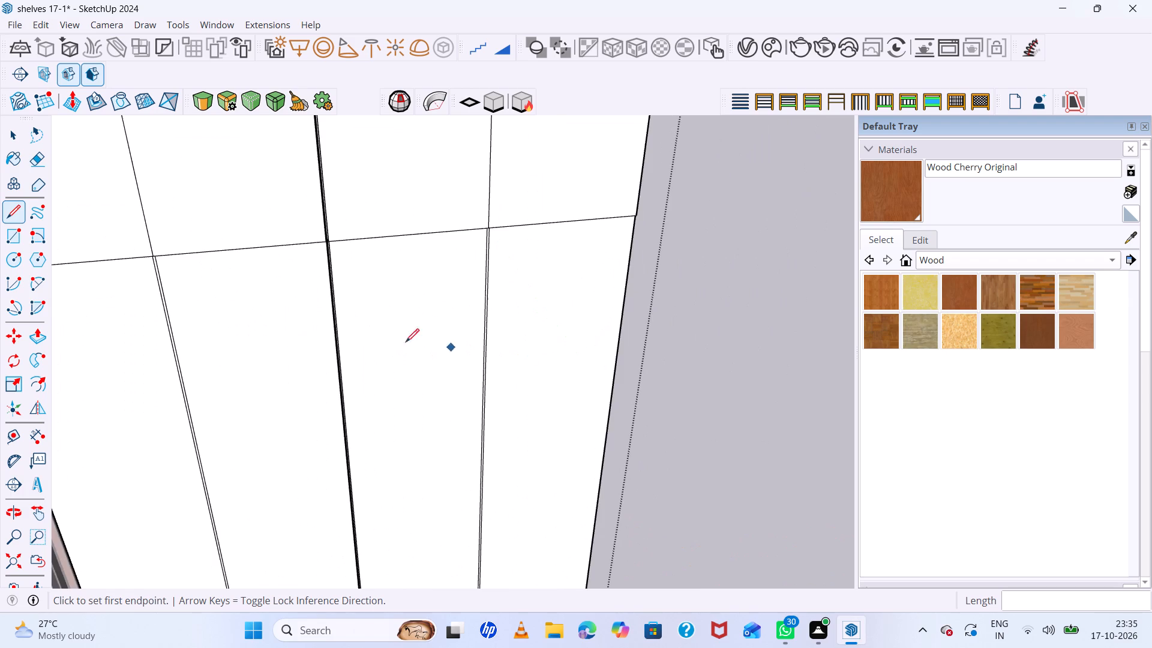
pyautogui.scroll(20, 376, 339)
pyautogui.scroll(8, 376, 339)
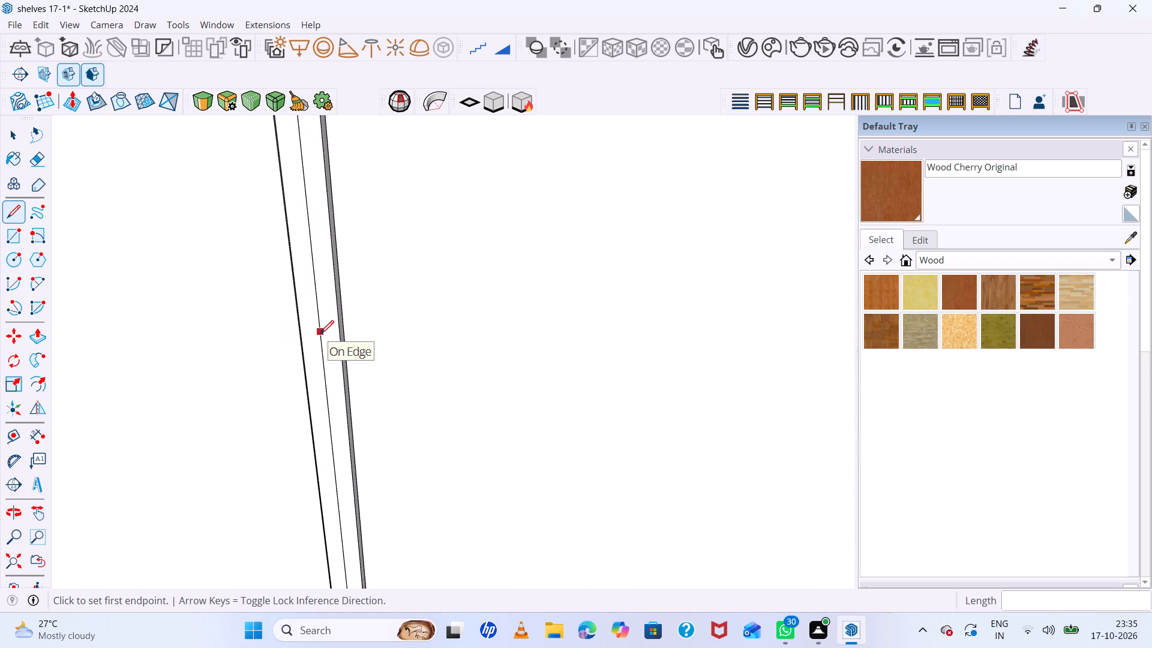
pyautogui.press('e')
pyautogui.moveTo(322, 332); pyautogui.dragTo(331, 332)
pyautogui.scroll(-19, 335, 332)
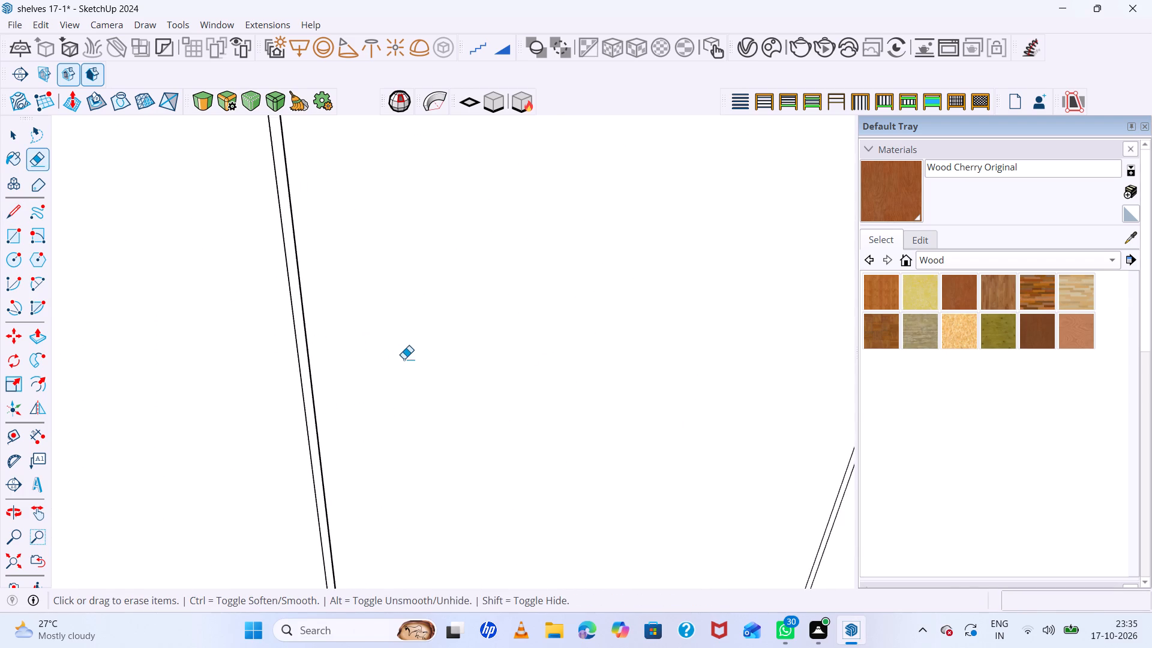
pyautogui.scroll(-12, 404, 359)
pyautogui.scroll(14, 478, 190)
pyautogui.scroll(6, 571, 236)
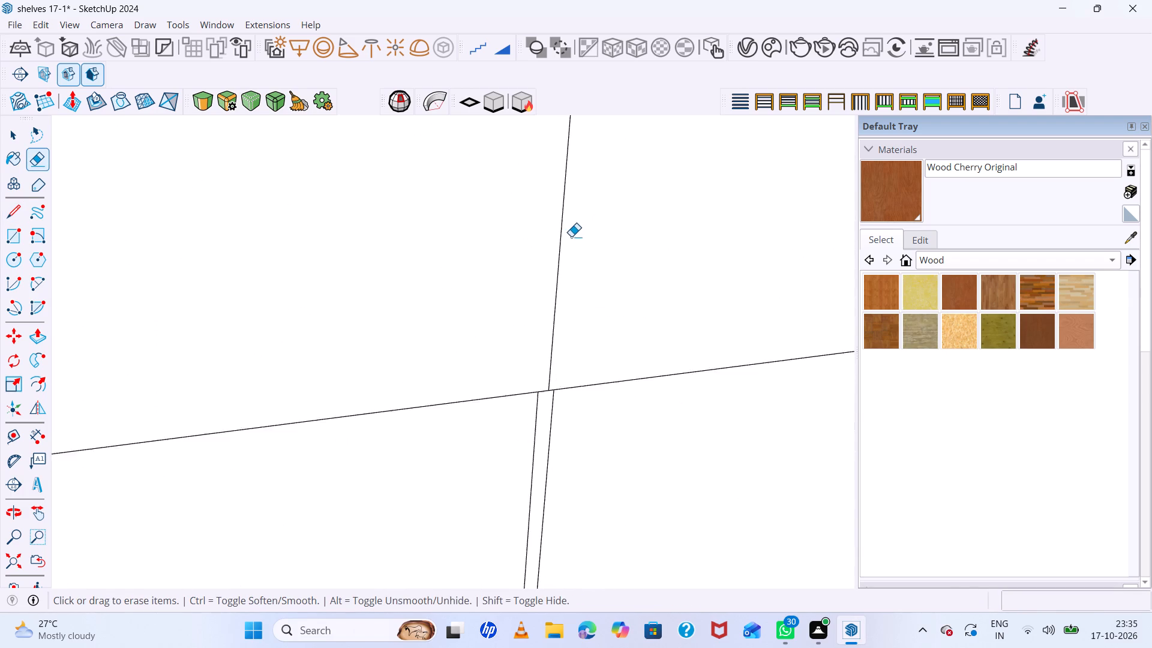
pyautogui.scroll(-14, 571, 236)
pyautogui.scroll(20, 186, 235)
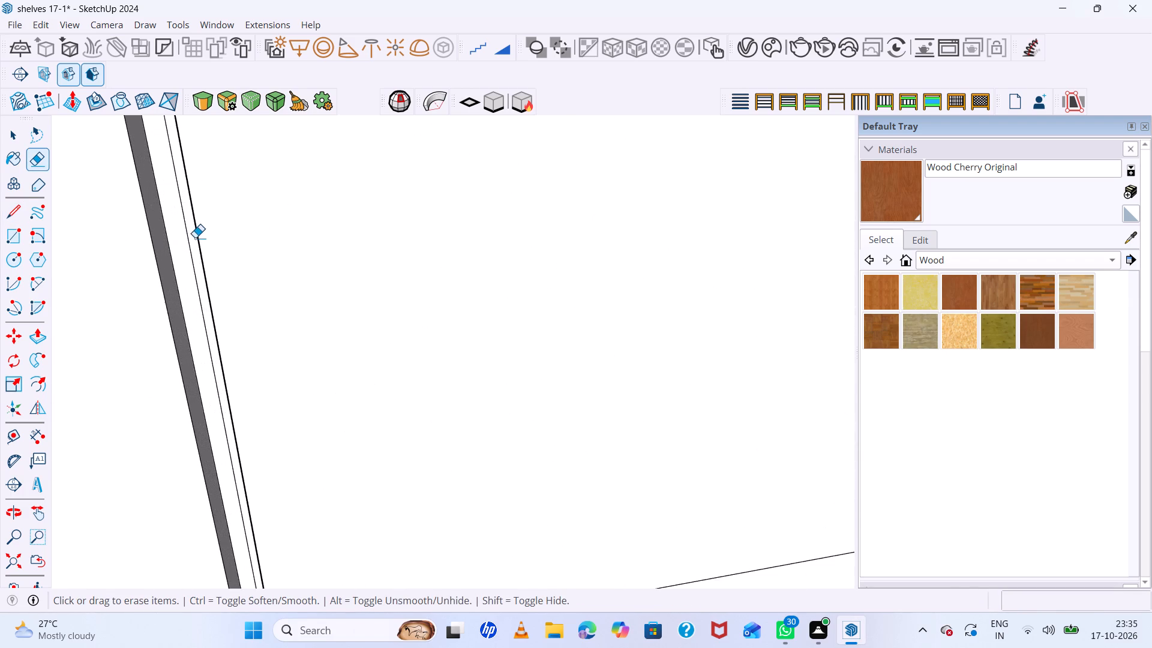
pyautogui.click(188, 238)
pyautogui.scroll(-20, 318, 262)
pyautogui.scroll(-3, 318, 262)
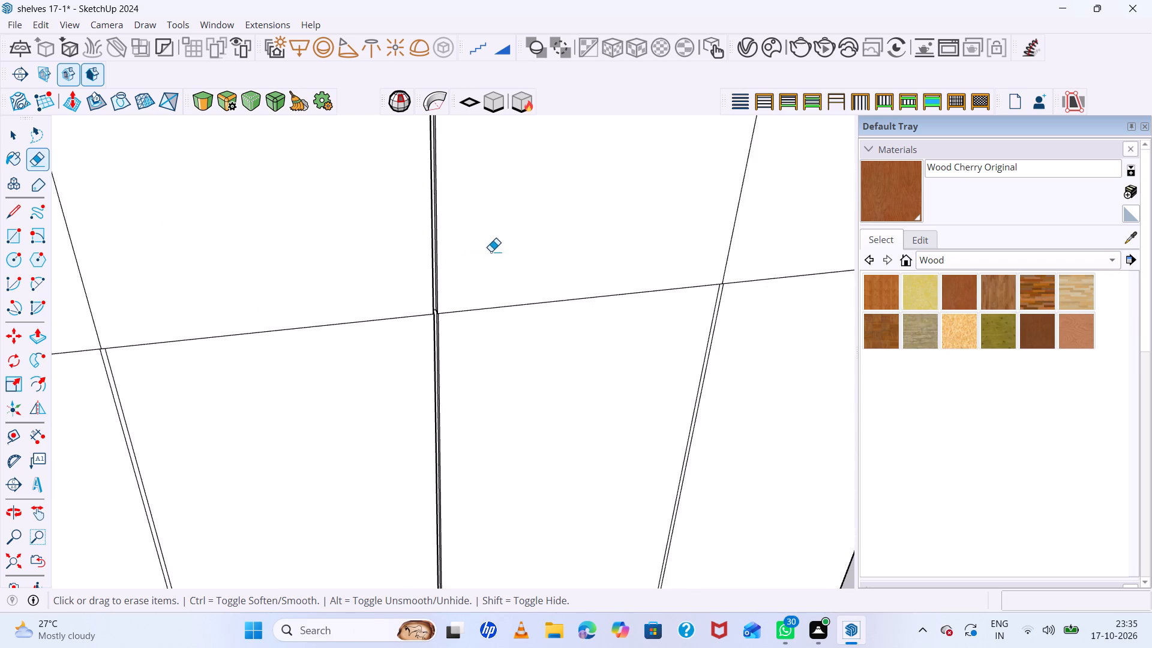
pyautogui.scroll(-15, 494, 250)
pyautogui.scroll(17, 277, 261)
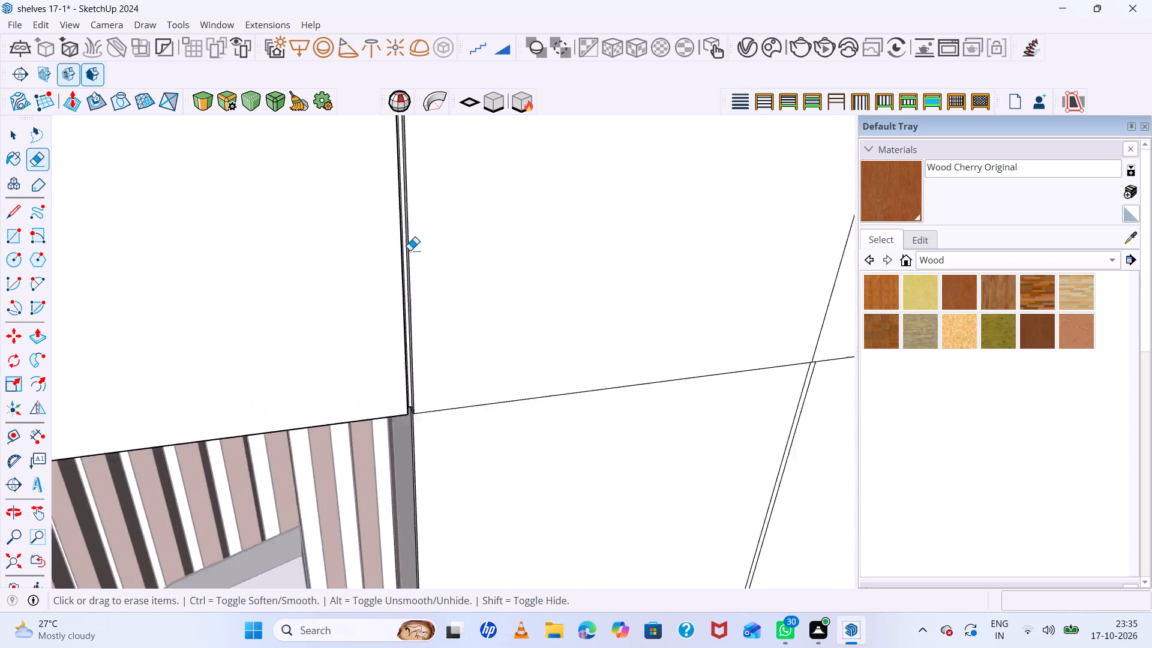
pyautogui.scroll(20, 410, 250)
pyautogui.scroll(2, 410, 250)
pyautogui.click(382, 242)
pyautogui.scroll(-5, 394, 242)
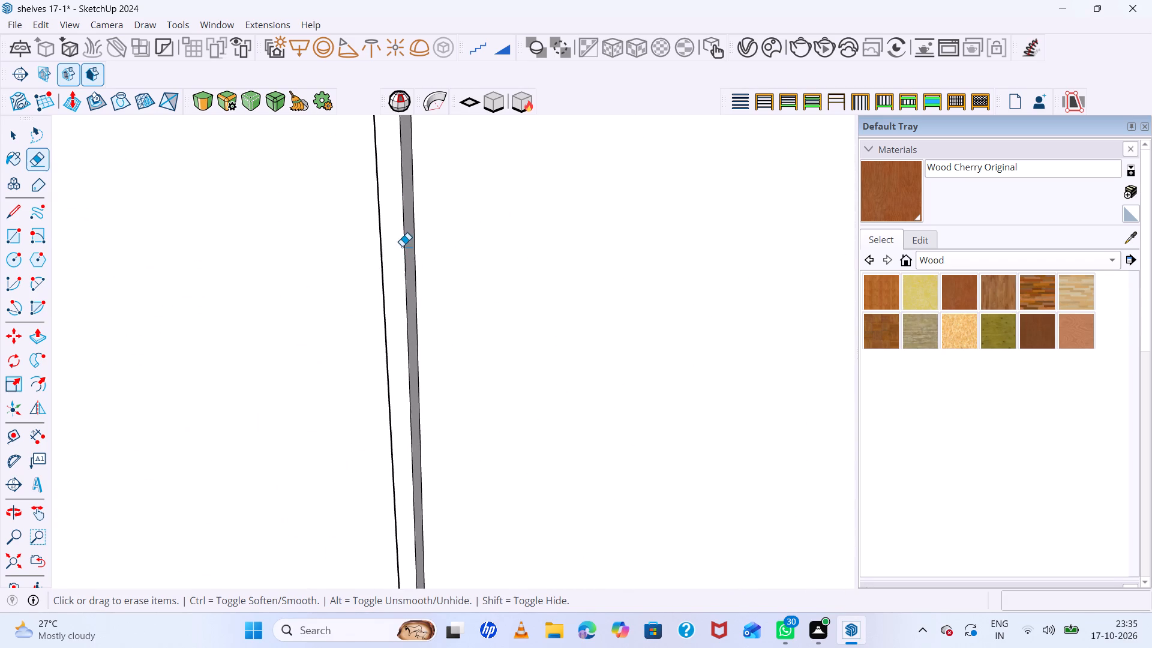
pyautogui.scroll(-20, 402, 246)
pyautogui.scroll(-20, 402, 246)
pyautogui.scroll(-3, 402, 246)
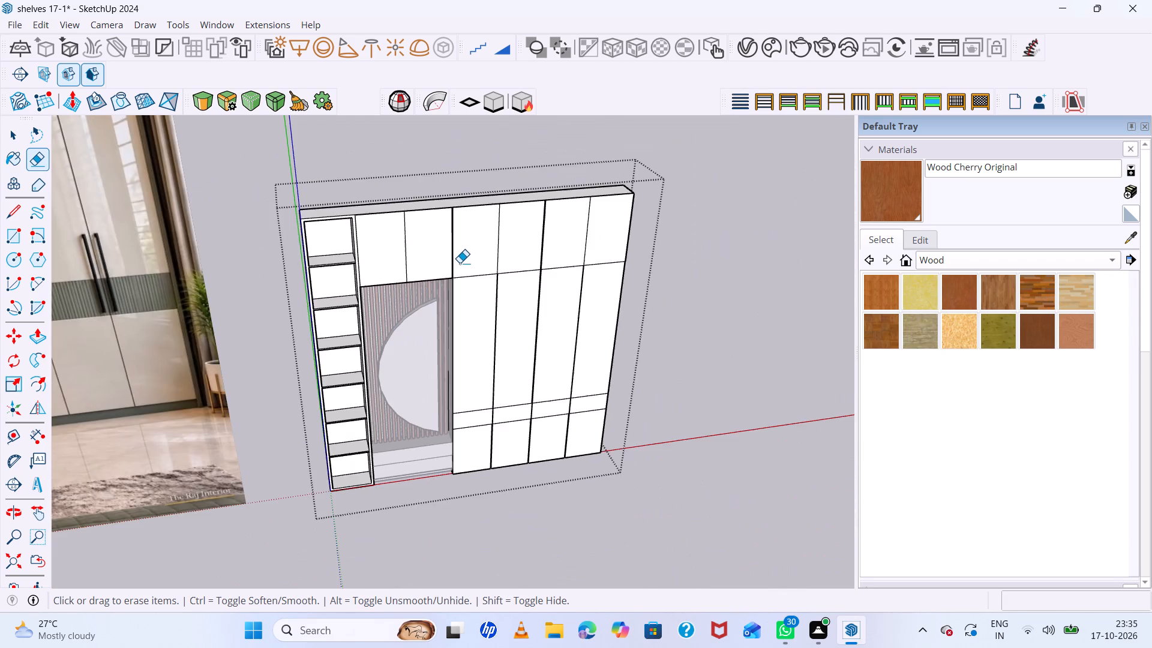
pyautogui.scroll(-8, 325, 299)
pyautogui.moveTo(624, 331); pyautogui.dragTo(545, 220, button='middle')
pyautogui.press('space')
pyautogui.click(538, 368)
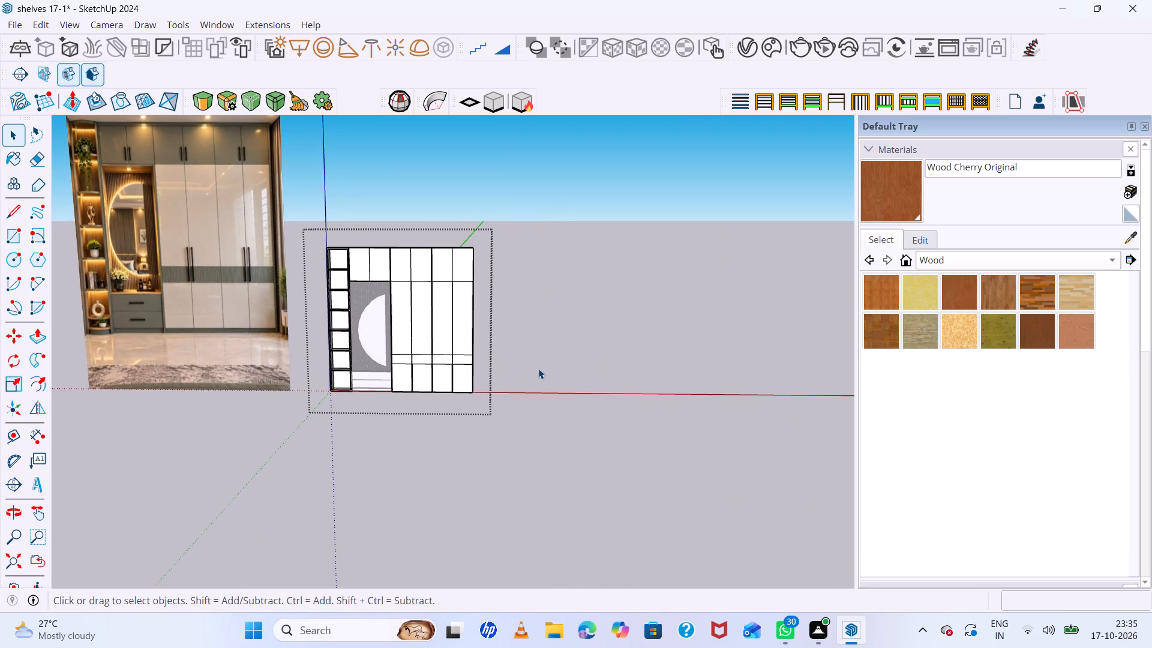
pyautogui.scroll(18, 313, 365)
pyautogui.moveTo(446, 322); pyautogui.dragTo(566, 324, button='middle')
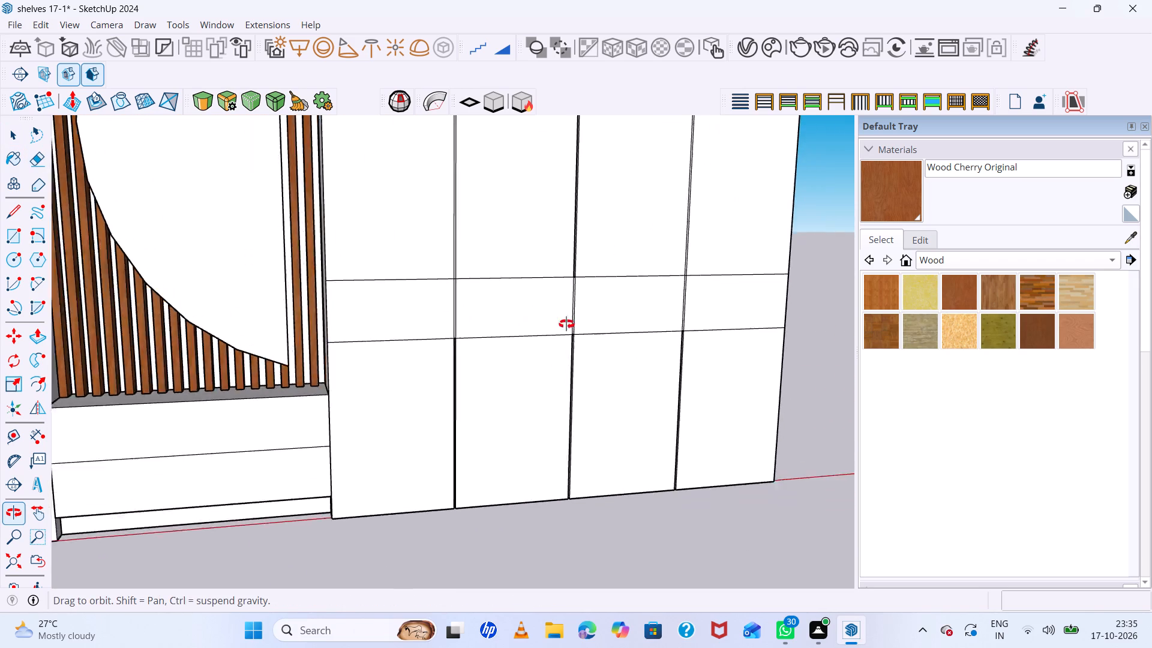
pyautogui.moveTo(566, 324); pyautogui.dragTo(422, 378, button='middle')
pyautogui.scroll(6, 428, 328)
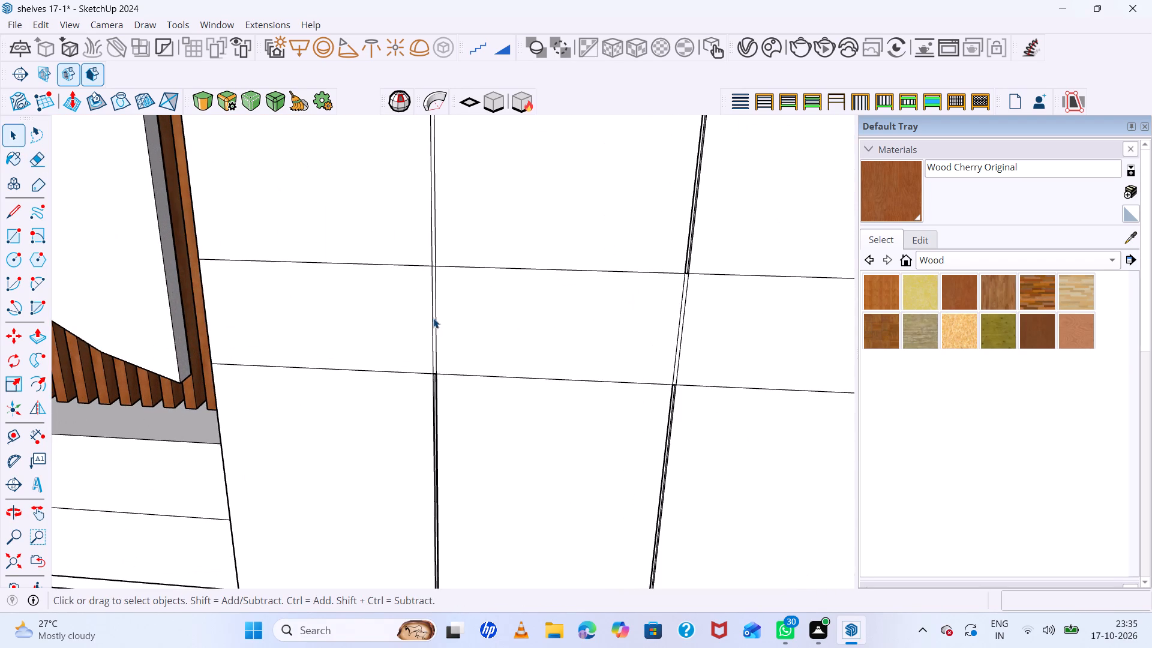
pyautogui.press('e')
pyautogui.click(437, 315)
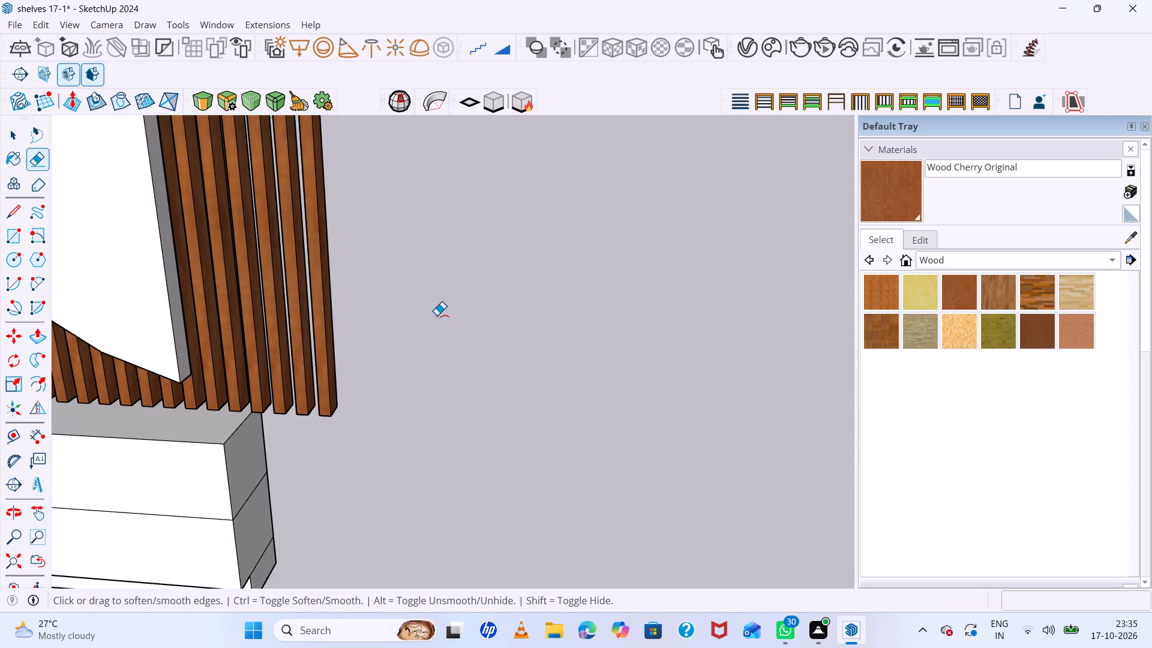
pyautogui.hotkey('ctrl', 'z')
# Inside the wardrobe group, erase the door-gap lines crossing the horizontal band on the four tall doors.
pyautogui.press('space')
pyautogui.tripleClick(439, 314)
pyautogui.scroll(4, 439, 314)
pyautogui.click(439, 314)
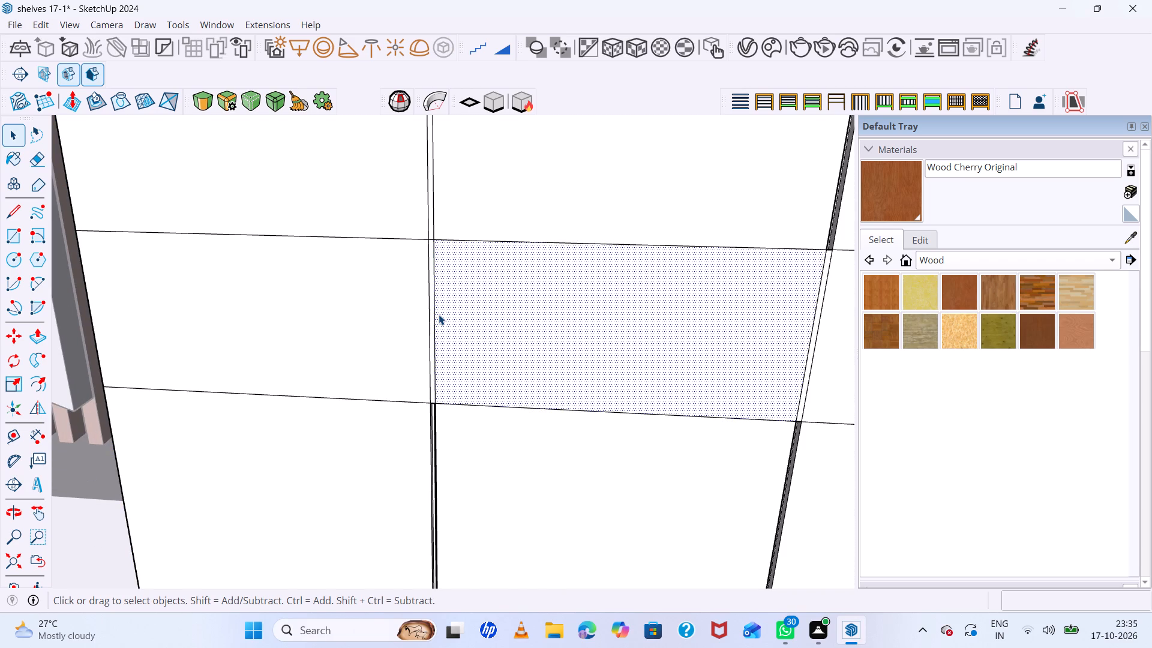
pyautogui.press('e')
pyautogui.moveTo(439, 314); pyautogui.dragTo(430, 319)
pyautogui.scroll(-13, 368, 325)
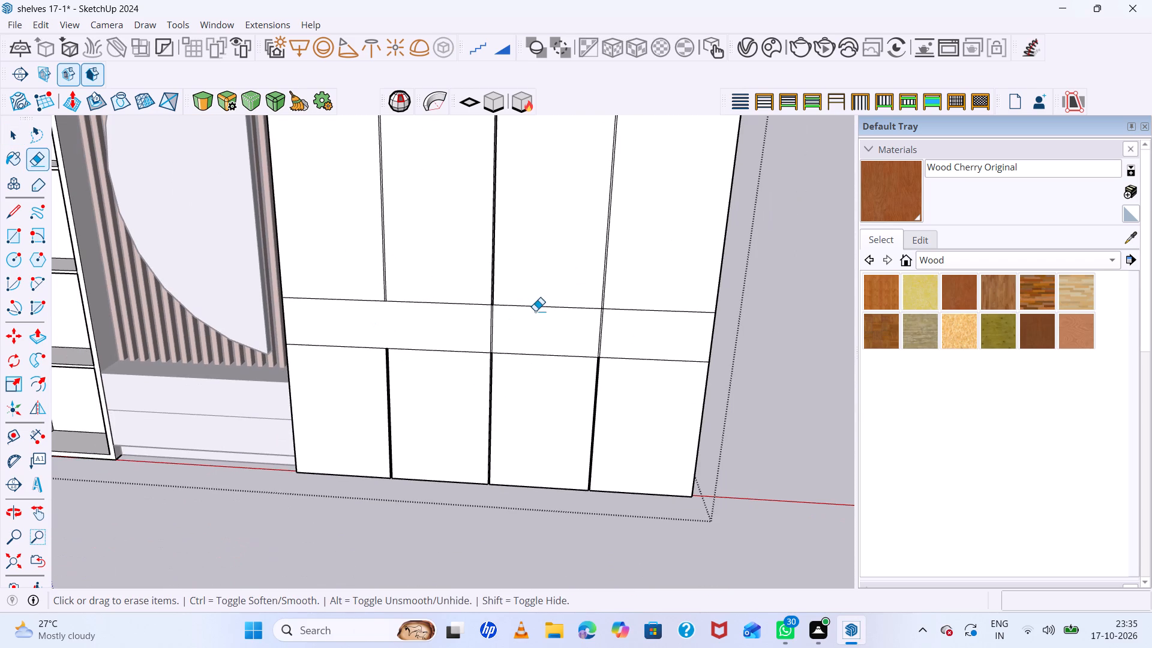
pyautogui.moveTo(524, 319); pyautogui.dragTo(473, 325)
pyautogui.moveTo(618, 328); pyautogui.dragTo(560, 335)
pyautogui.scroll(-9, 484, 352)
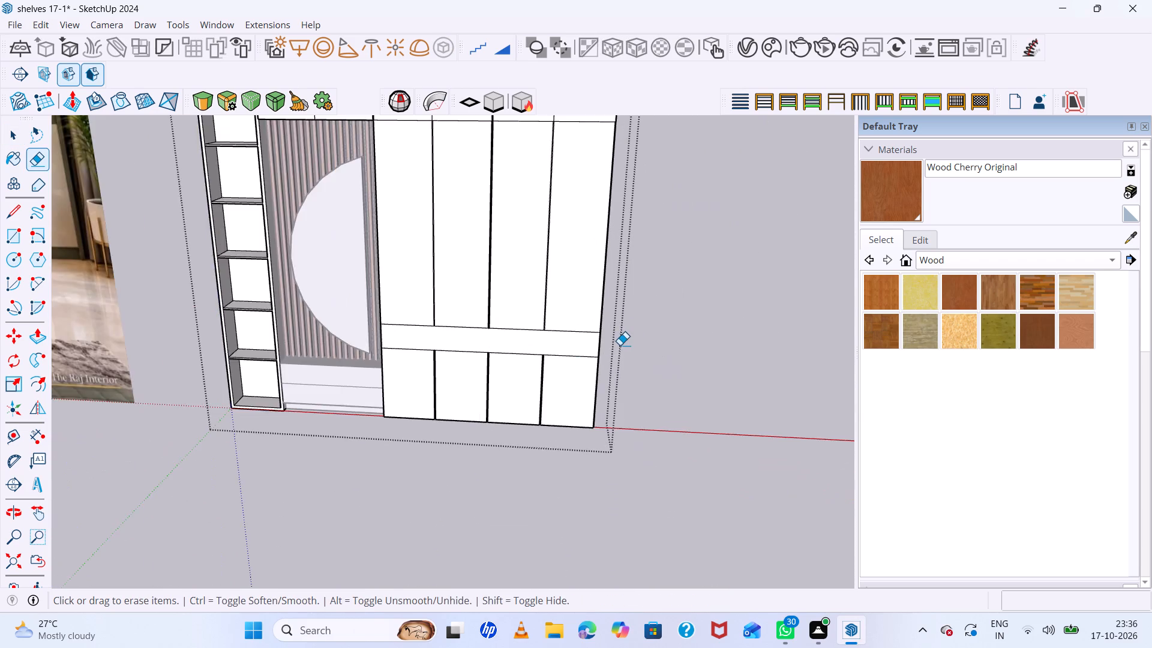
# Draw a narrow rectangle about 1" by 8" at the band's end beside the mirror niche, spanning the band's full height.
pyautogui.scroll(-5, 620, 345)
pyautogui.scroll(-5, 321, 288)
pyautogui.scroll(7, 188, 254)
pyautogui.scroll(6, 285, 227)
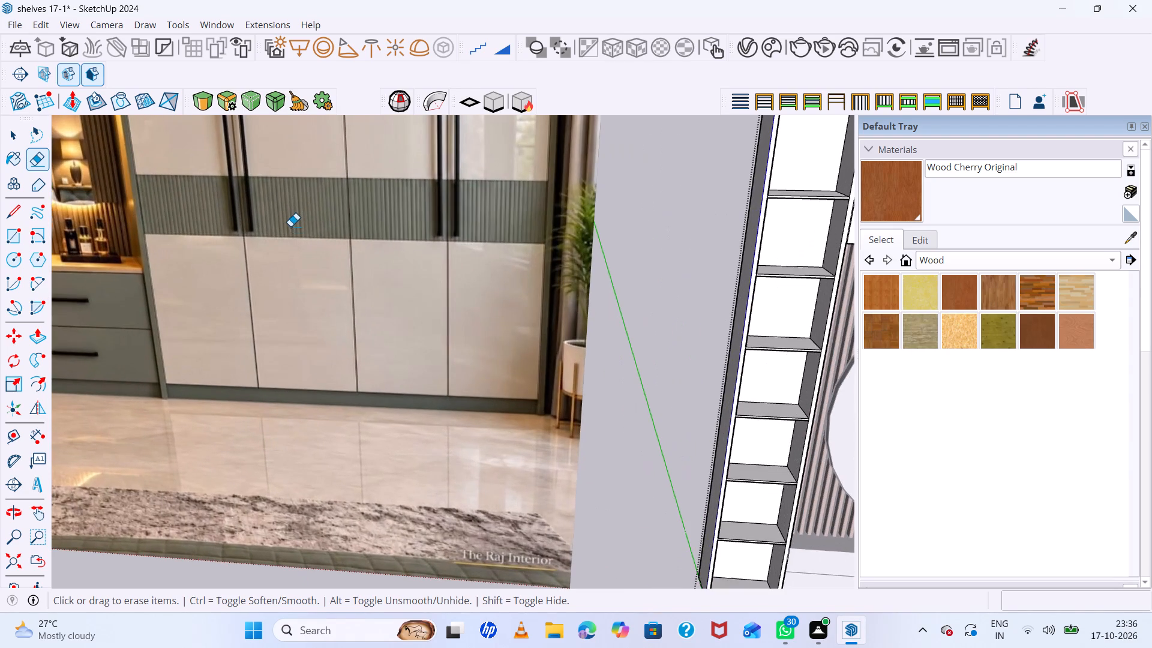
pyautogui.scroll(-12, 290, 226)
pyautogui.scroll(-5, 365, 245)
pyautogui.scroll(4, 622, 311)
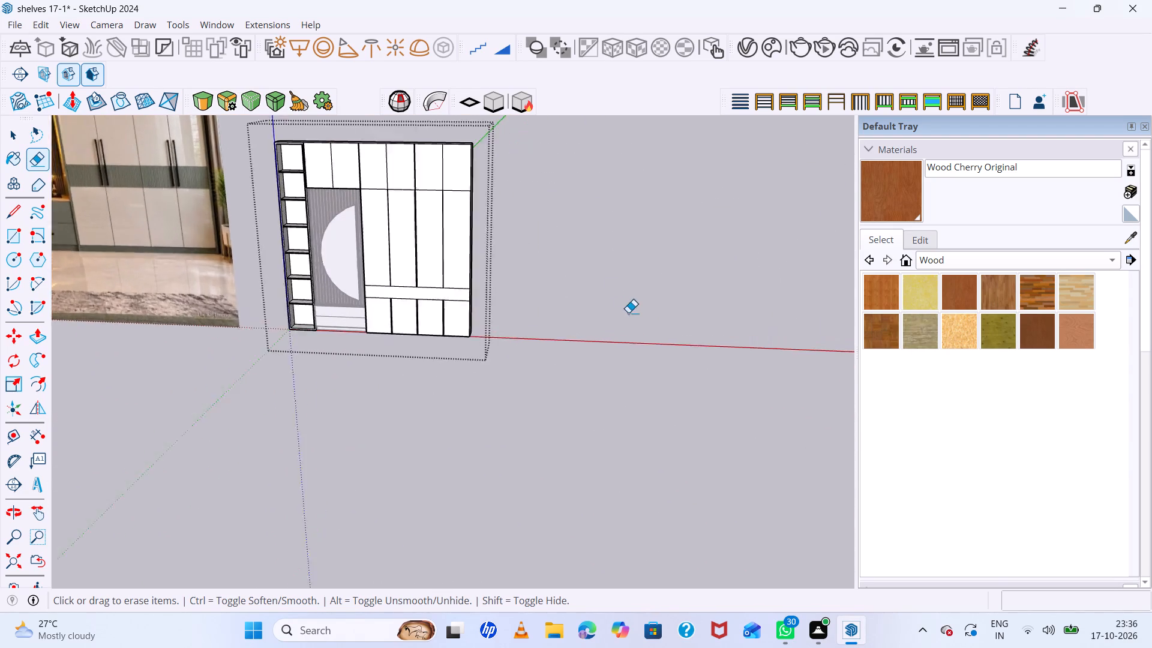
pyautogui.scroll(9, 628, 313)
pyautogui.moveTo(488, 298); pyautogui.dragTo(574, 281, button='middle')
pyautogui.press('space')
pyautogui.scroll(9, 258, 291)
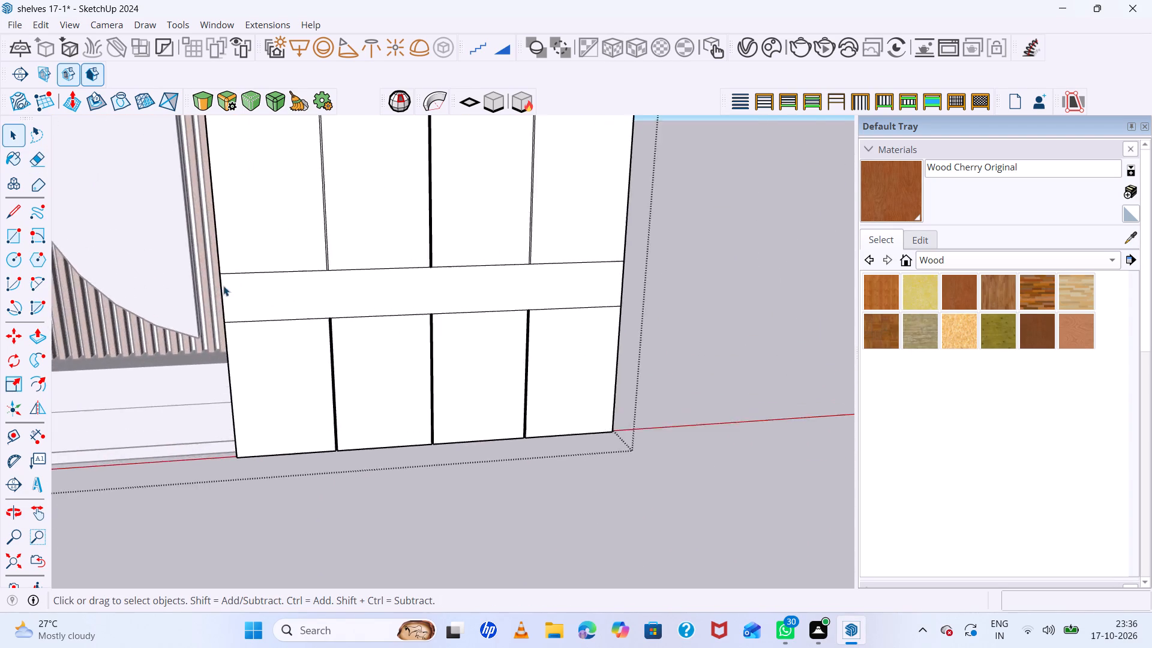
pyautogui.scroll(2, 223, 286)
pyautogui.moveTo(299, 299); pyautogui.dragTo(418, 292, button='middle')
pyautogui.scroll(5, 191, 295)
pyautogui.scroll(6, 320, 285)
pyautogui.scroll(4, 221, 254)
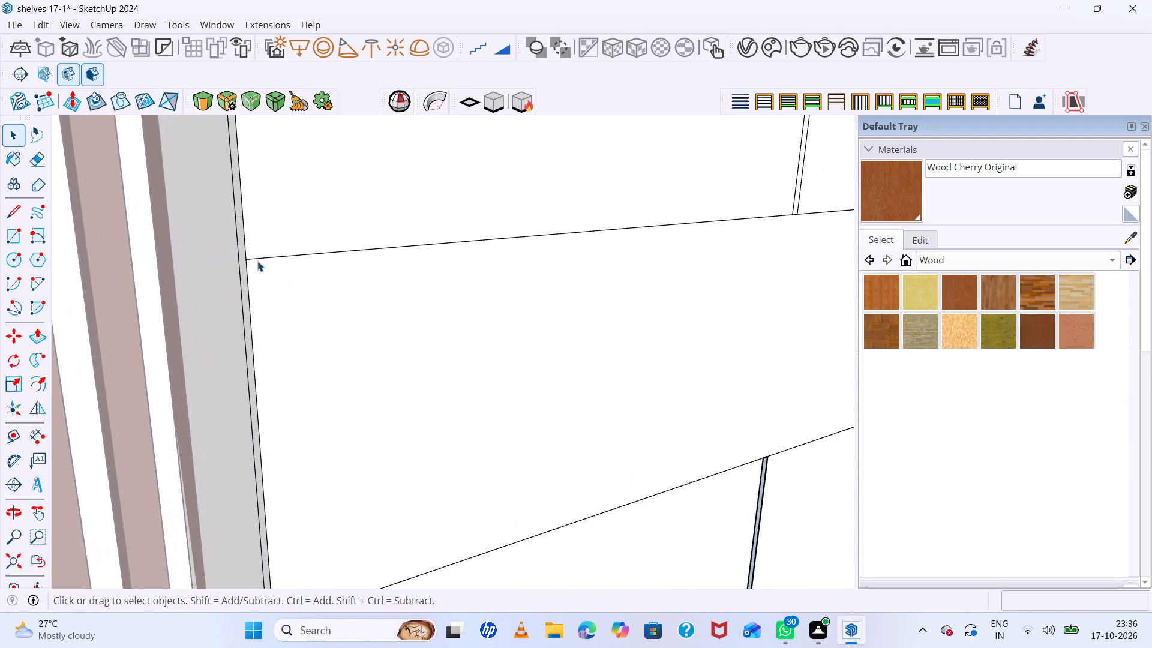
pyautogui.scroll(2, 257, 261)
pyautogui.press('r')
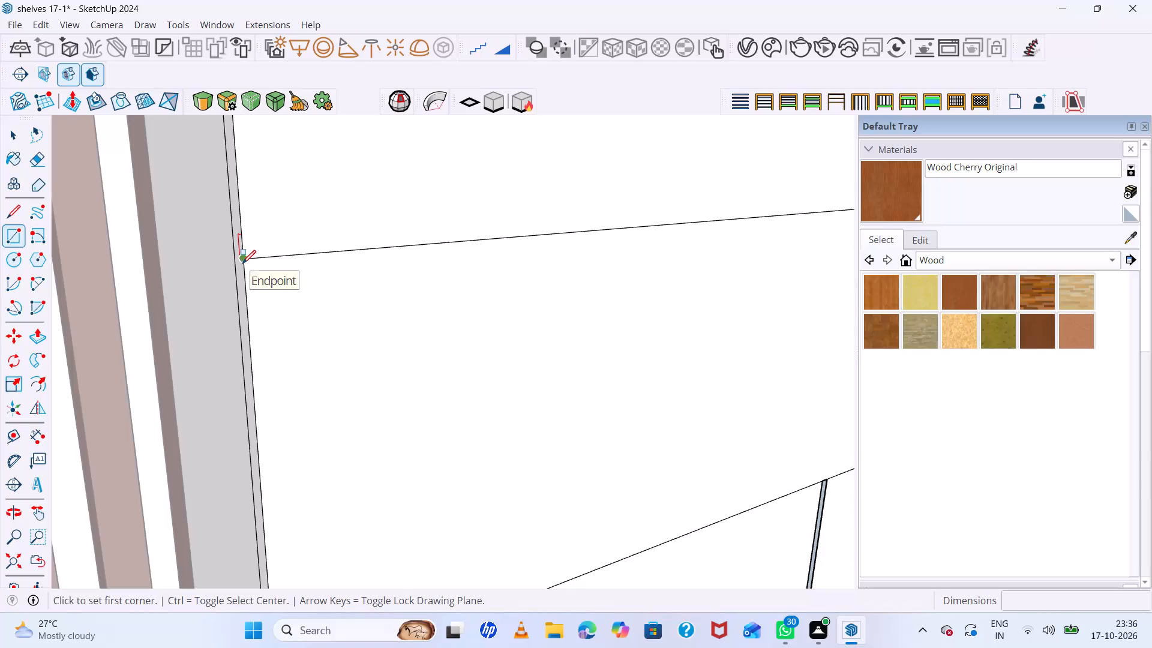
pyautogui.click(242, 263)
pyautogui.scroll(-13, 367, 294)
pyautogui.scroll(5, 362, 396)
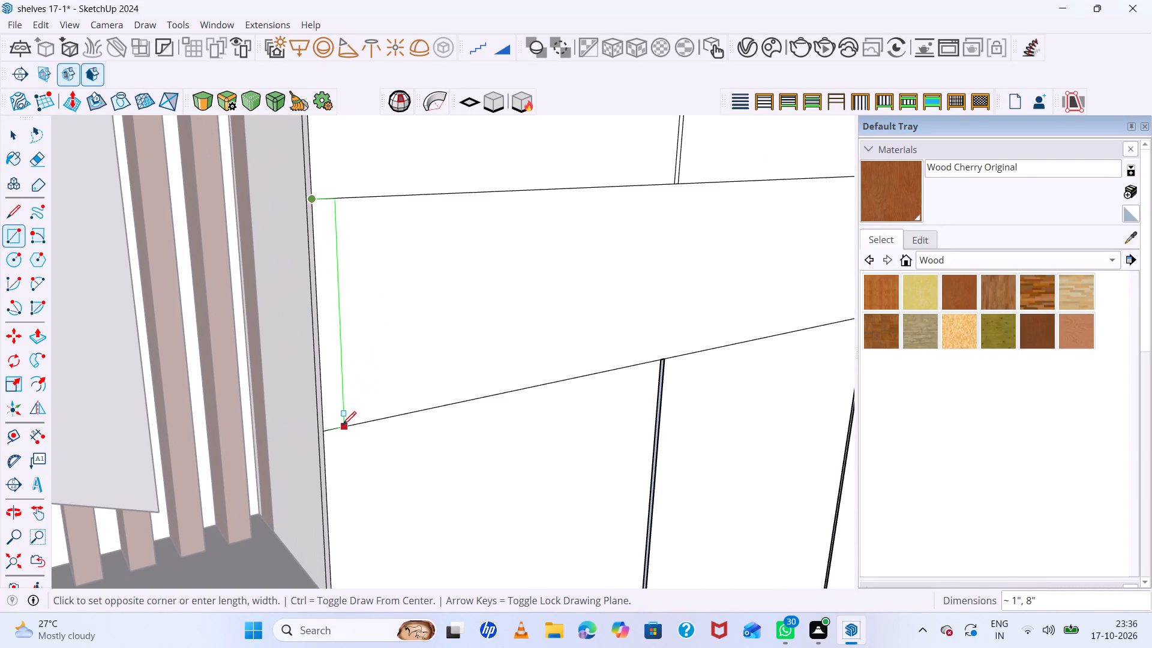
pyautogui.click(339, 428)
pyautogui.press('space')
pyautogui.scroll(-6, 347, 400)
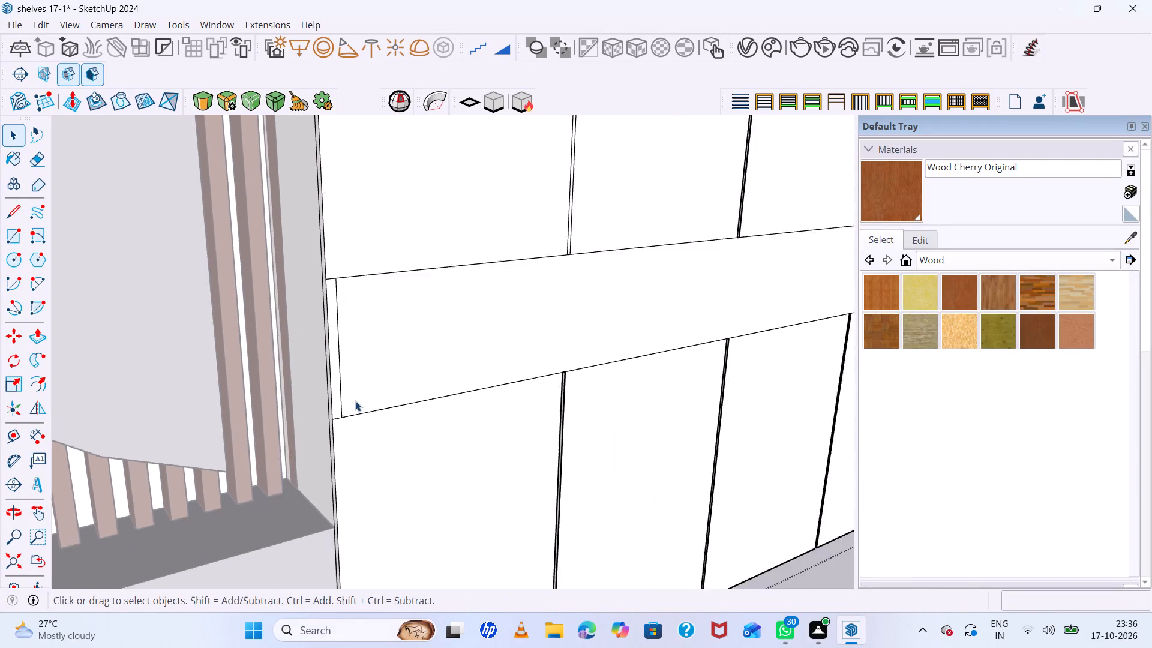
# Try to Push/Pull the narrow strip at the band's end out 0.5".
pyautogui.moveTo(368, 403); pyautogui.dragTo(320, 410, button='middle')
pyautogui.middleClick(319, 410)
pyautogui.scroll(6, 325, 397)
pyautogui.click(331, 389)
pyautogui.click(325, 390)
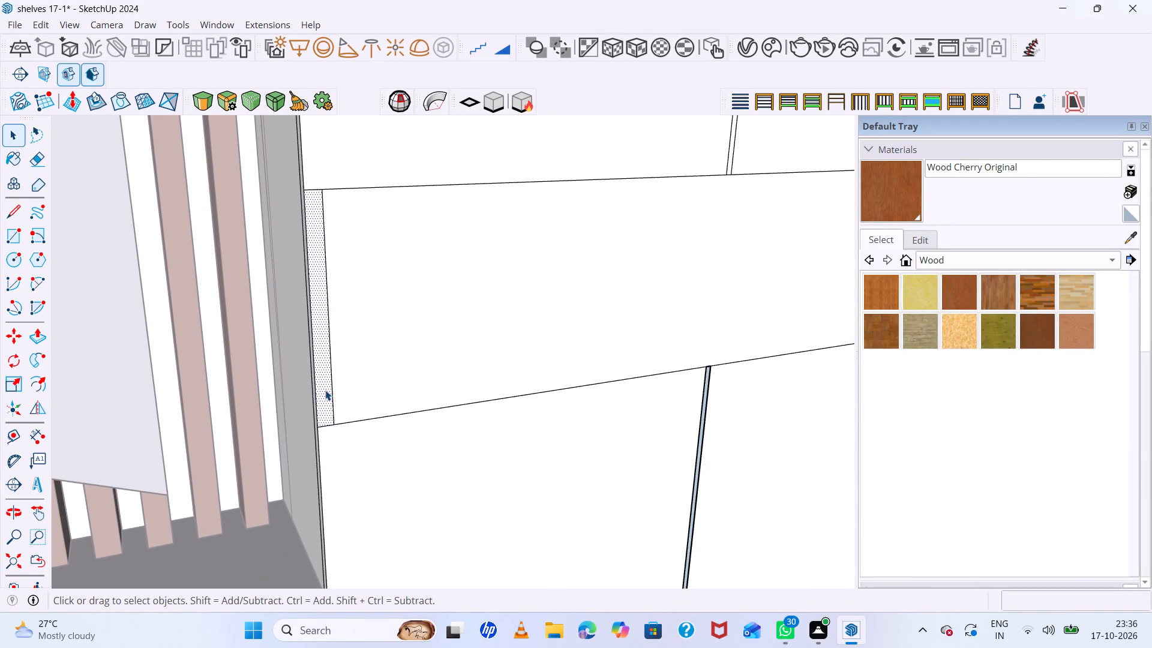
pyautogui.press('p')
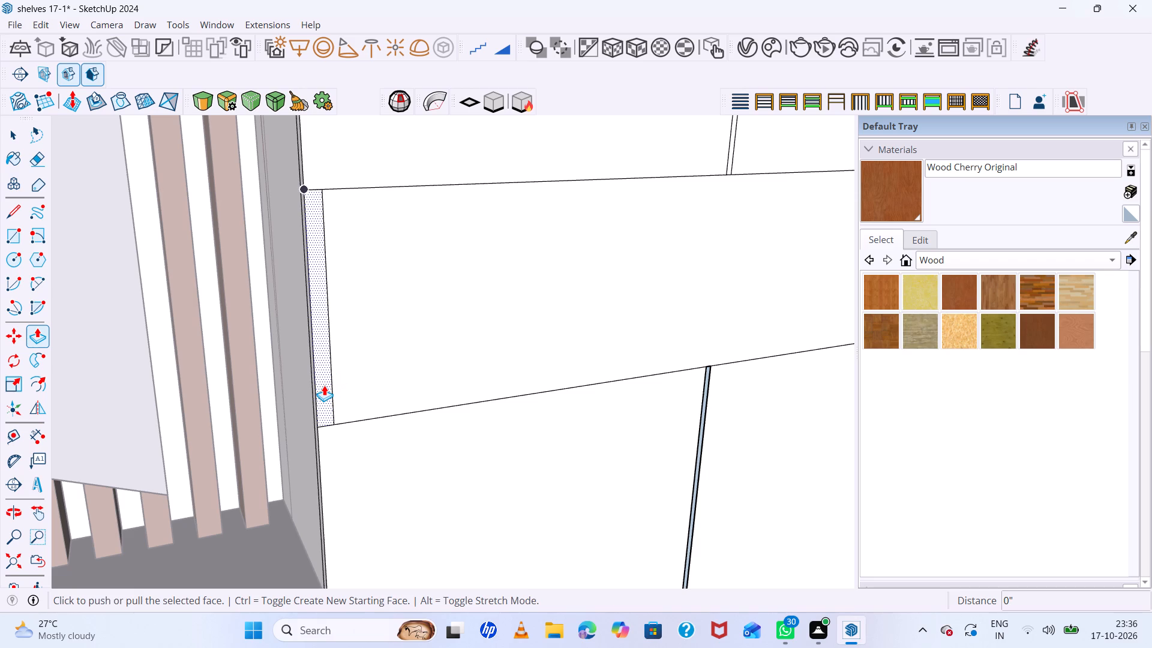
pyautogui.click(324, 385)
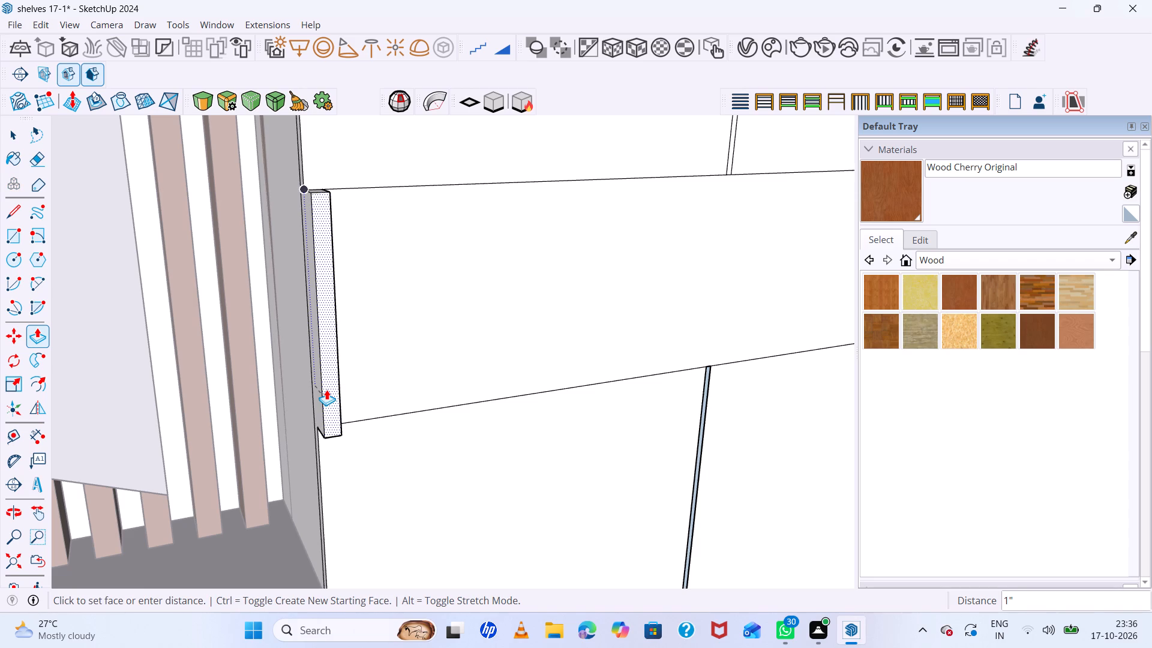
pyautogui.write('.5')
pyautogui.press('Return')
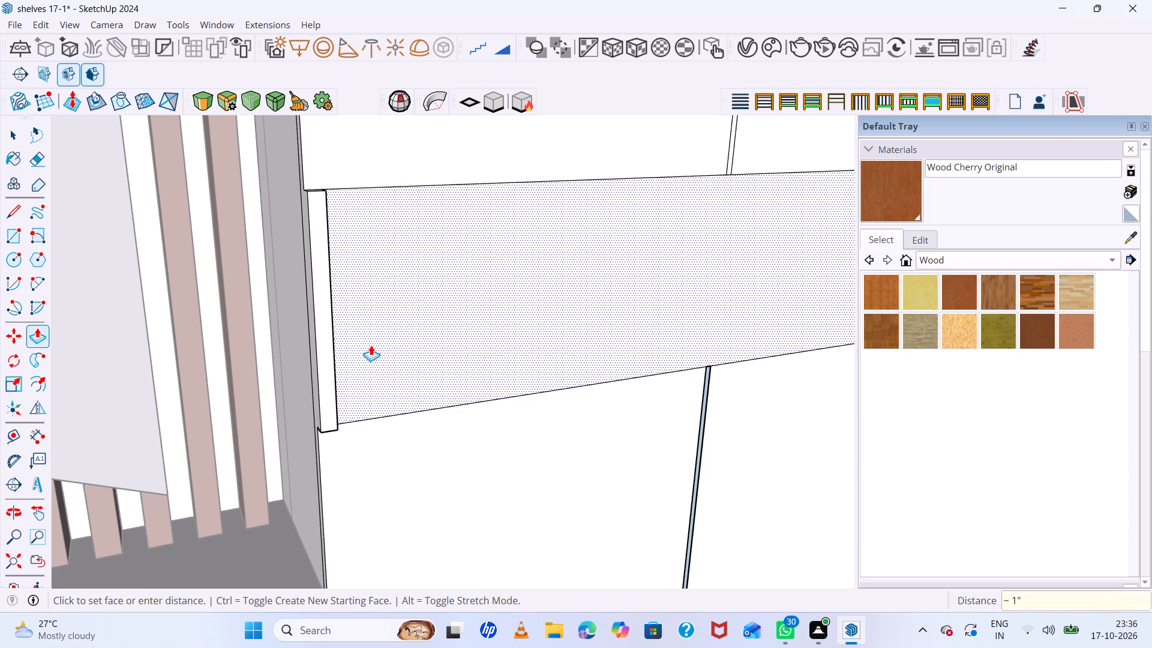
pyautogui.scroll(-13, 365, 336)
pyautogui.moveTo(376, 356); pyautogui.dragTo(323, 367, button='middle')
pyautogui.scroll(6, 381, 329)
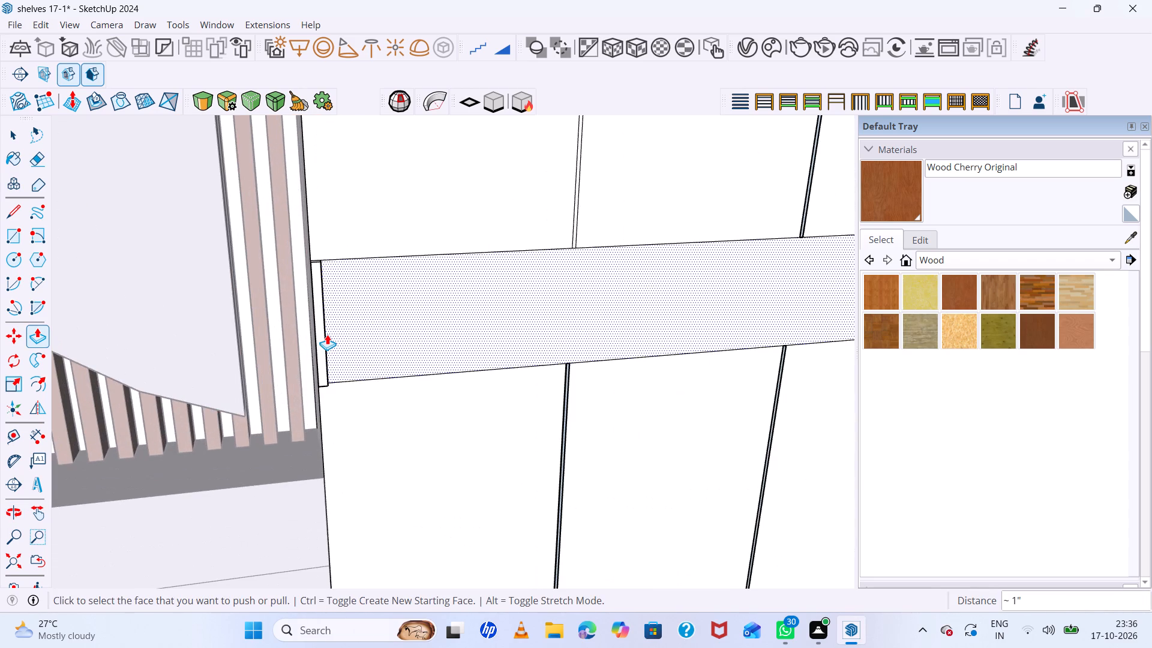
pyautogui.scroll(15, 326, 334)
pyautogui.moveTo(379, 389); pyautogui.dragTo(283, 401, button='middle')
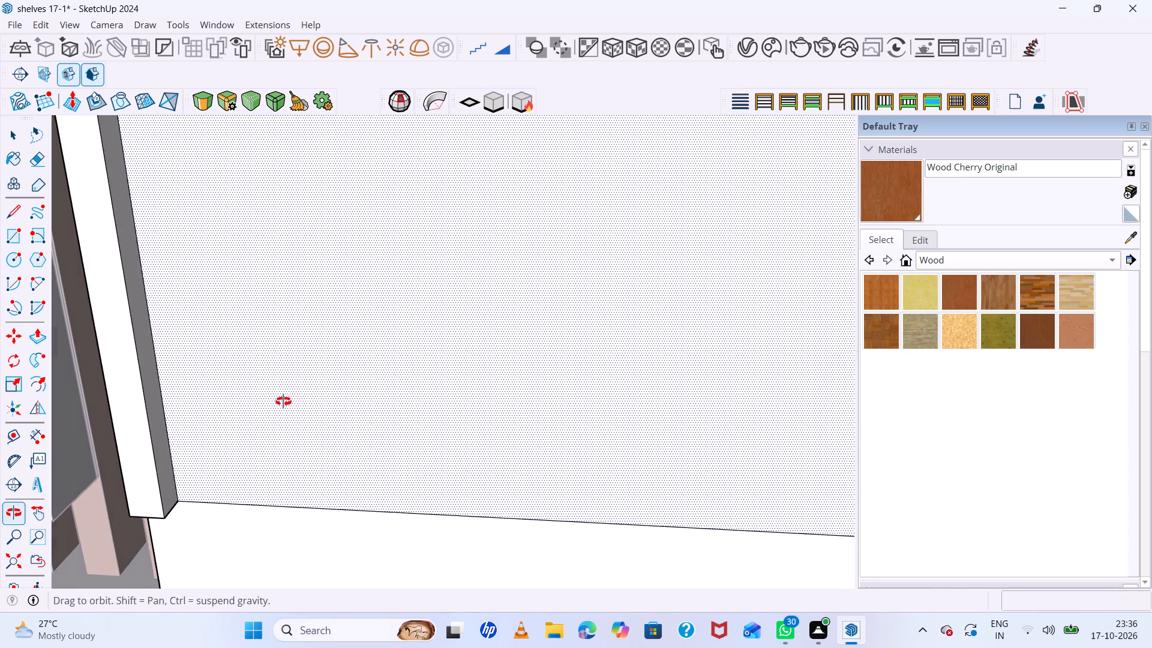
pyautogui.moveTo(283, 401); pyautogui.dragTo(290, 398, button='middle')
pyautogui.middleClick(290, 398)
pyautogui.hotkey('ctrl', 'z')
# Copy the narrow strip face about 1" along the band's lower edge and repeat it as 25 copies.
pyautogui.scroll(-9, 383, 376)
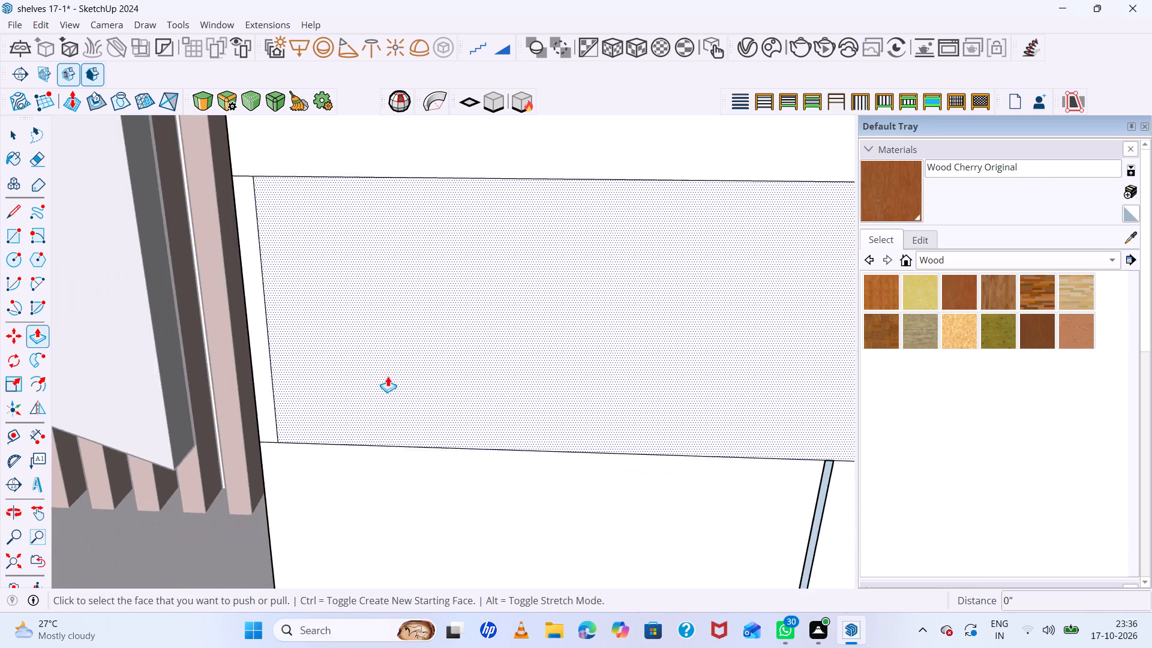
pyautogui.scroll(-5, 388, 376)
pyautogui.press('space')
pyautogui.scroll(4, 323, 409)
pyautogui.click(326, 399)
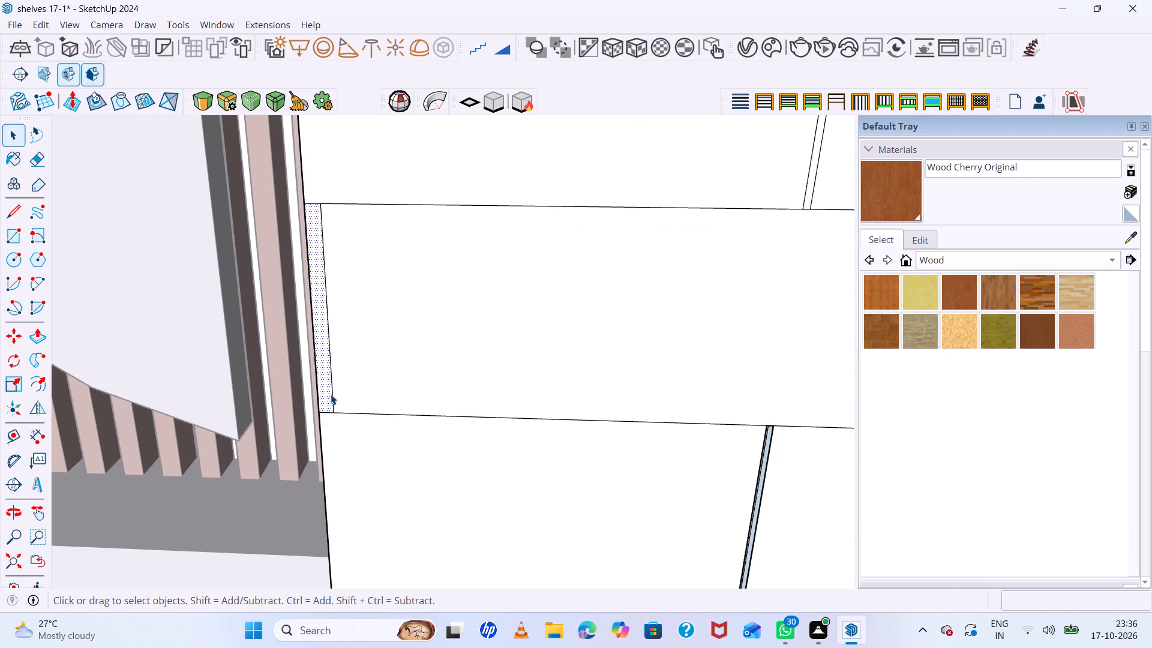
pyautogui.press('m')
pyautogui.scroll(6, 350, 416)
pyautogui.click(319, 408)
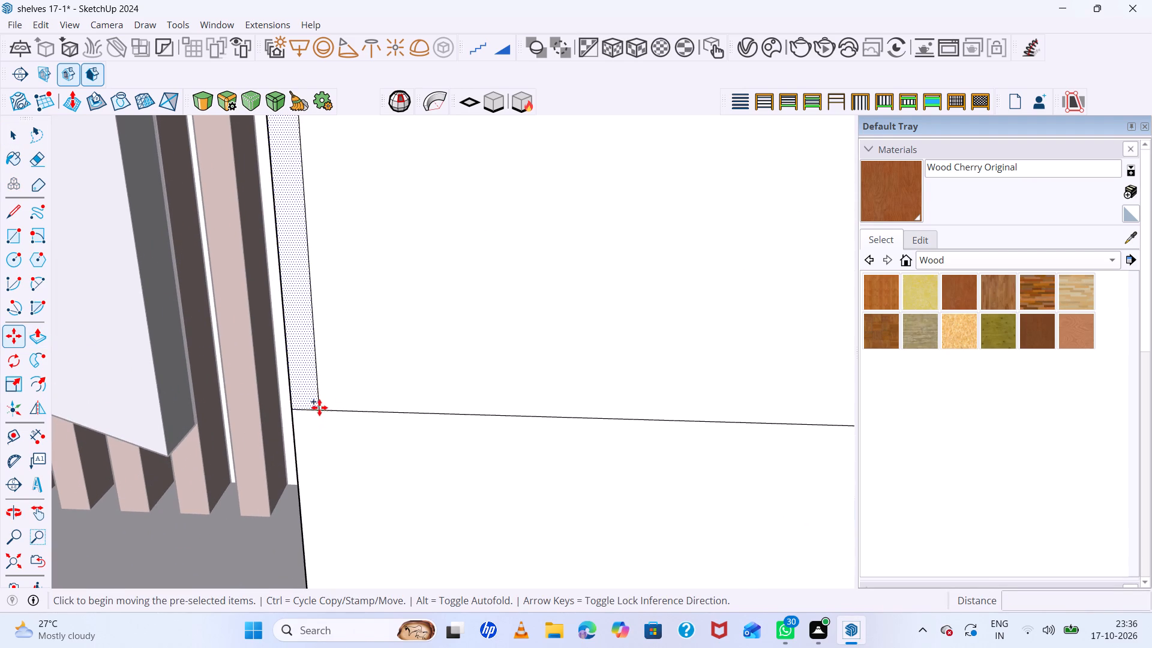
pyautogui.click(379, 415)
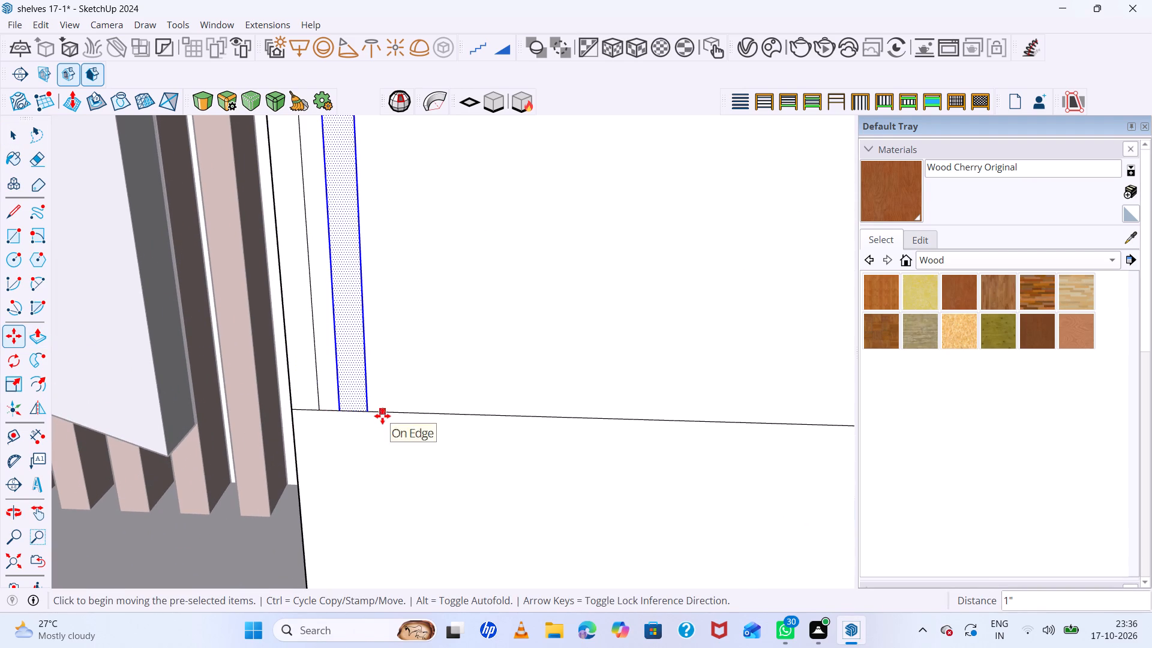
pyautogui.write('25')
pyautogui.press('x')
pyautogui.press('Return')
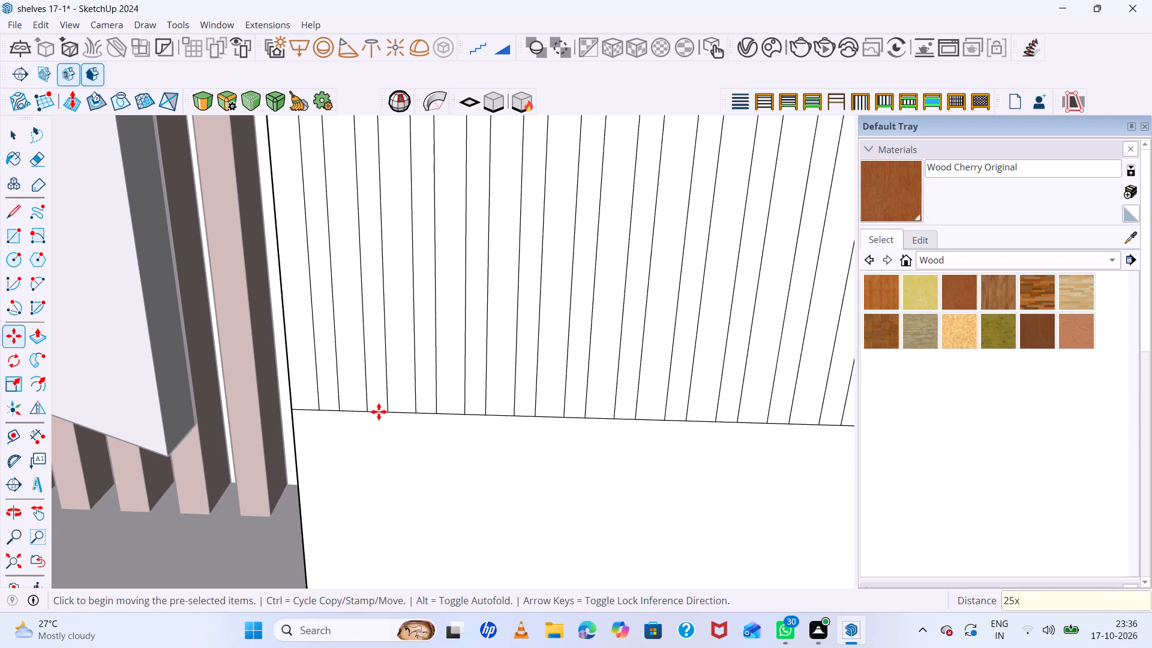
# Raise the strip array along the band to 100 copies.
pyautogui.scroll(-20, 445, 421)
pyautogui.scroll(-7, 445, 421)
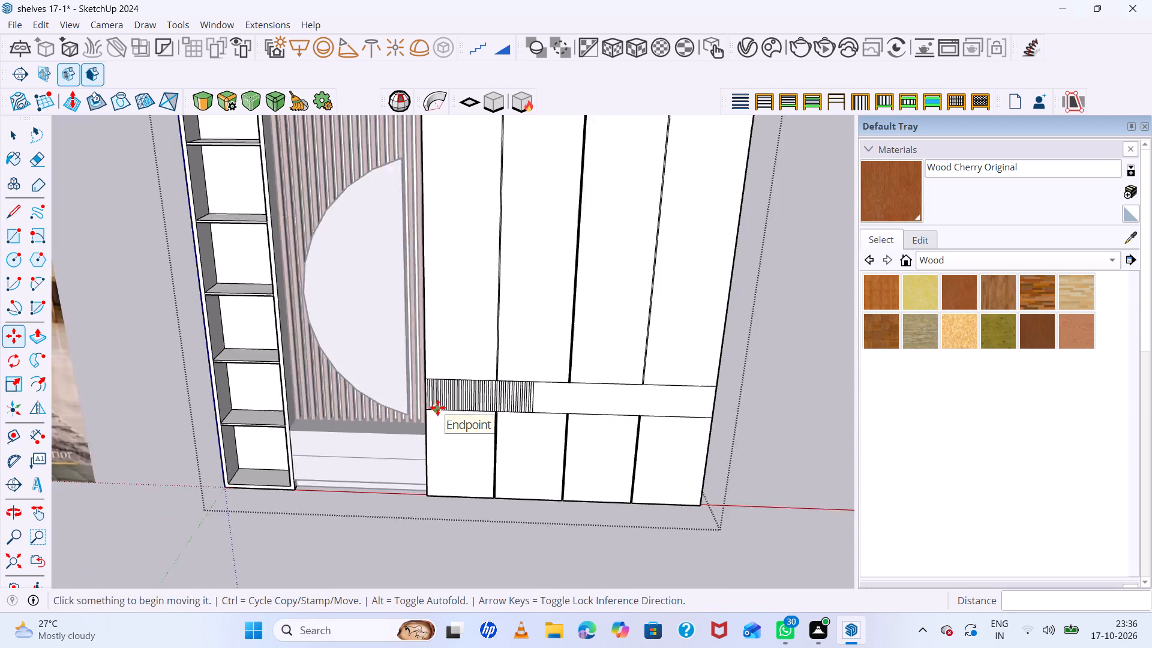
pyautogui.scroll(-4, 437, 407)
pyautogui.scroll(6, 575, 416)
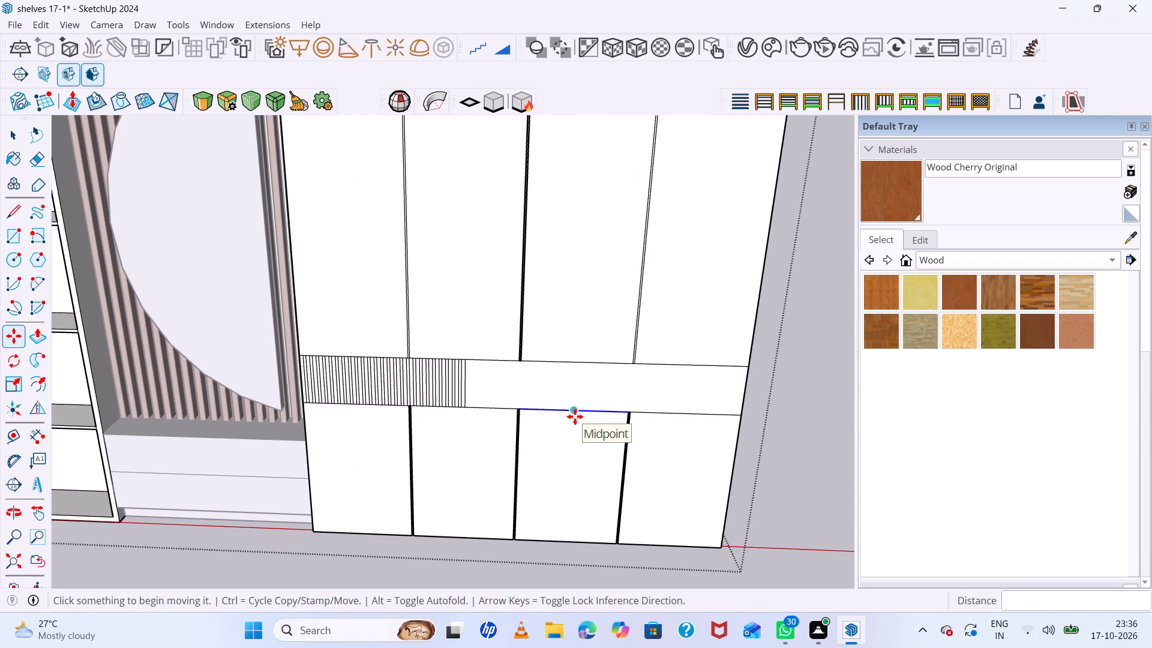
pyautogui.write('10')
pyautogui.press('0')
pyautogui.press('x')
pyautogui.press('Return')
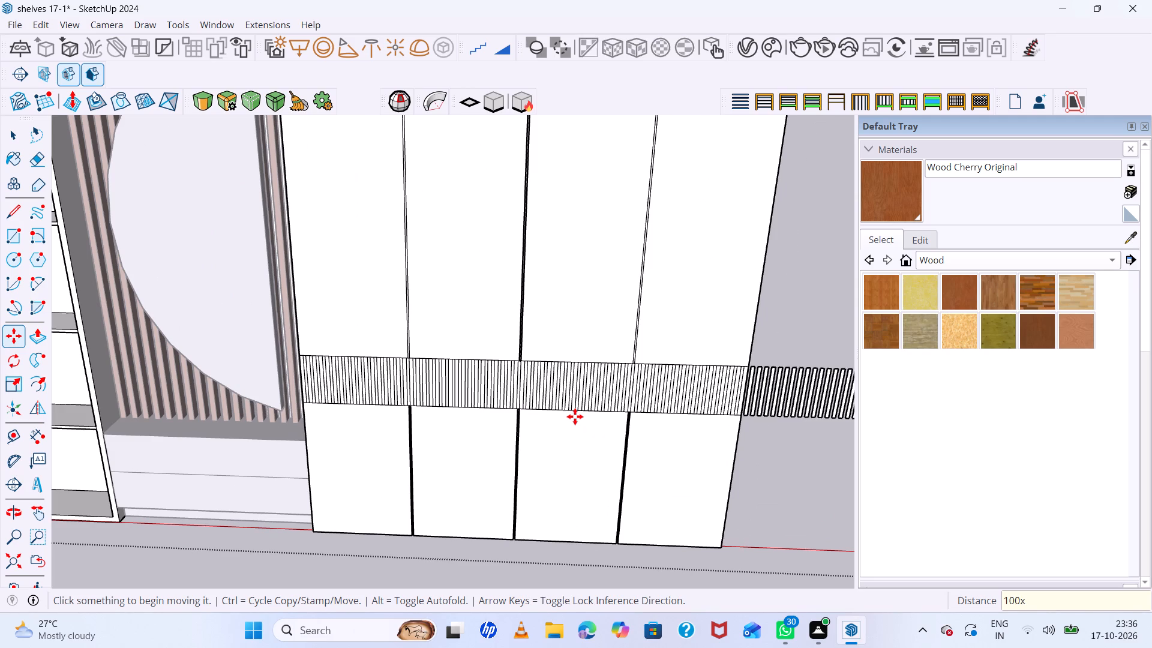
# Erase the vertical edges of the surplus strips that extend past the wardrobe's outer side.
pyautogui.scroll(-16, 643, 428)
pyautogui.scroll(2, 693, 424)
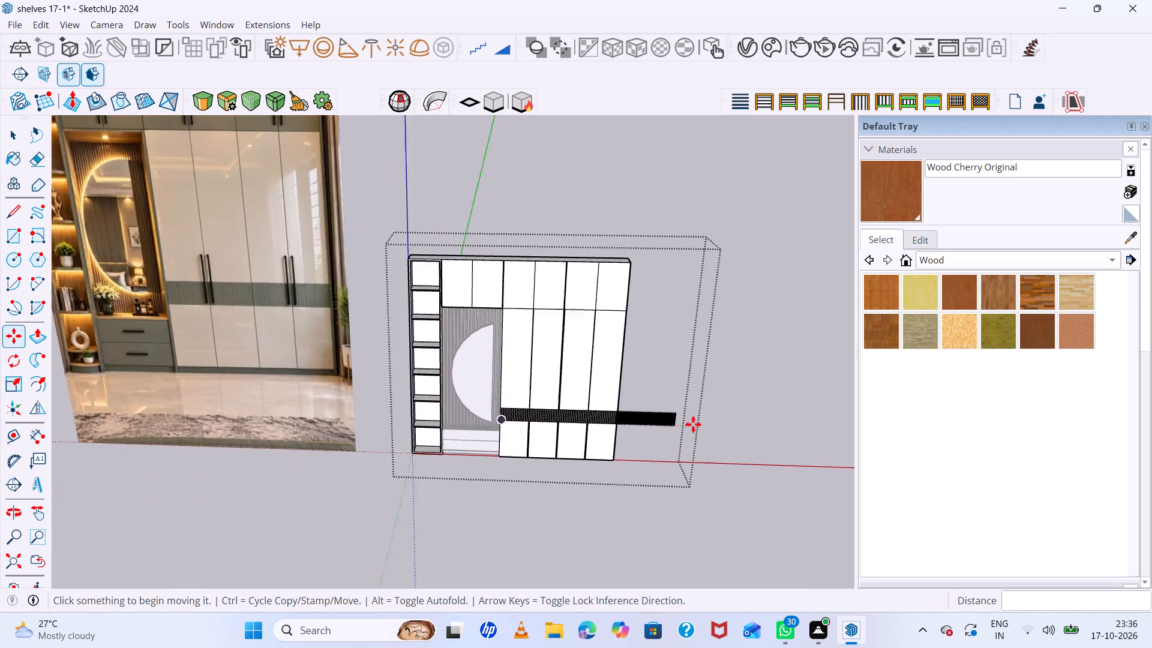
pyautogui.scroll(6, 693, 424)
pyautogui.moveTo(691, 421); pyautogui.dragTo(692, 376, button='middle')
pyautogui.scroll(9, 656, 413)
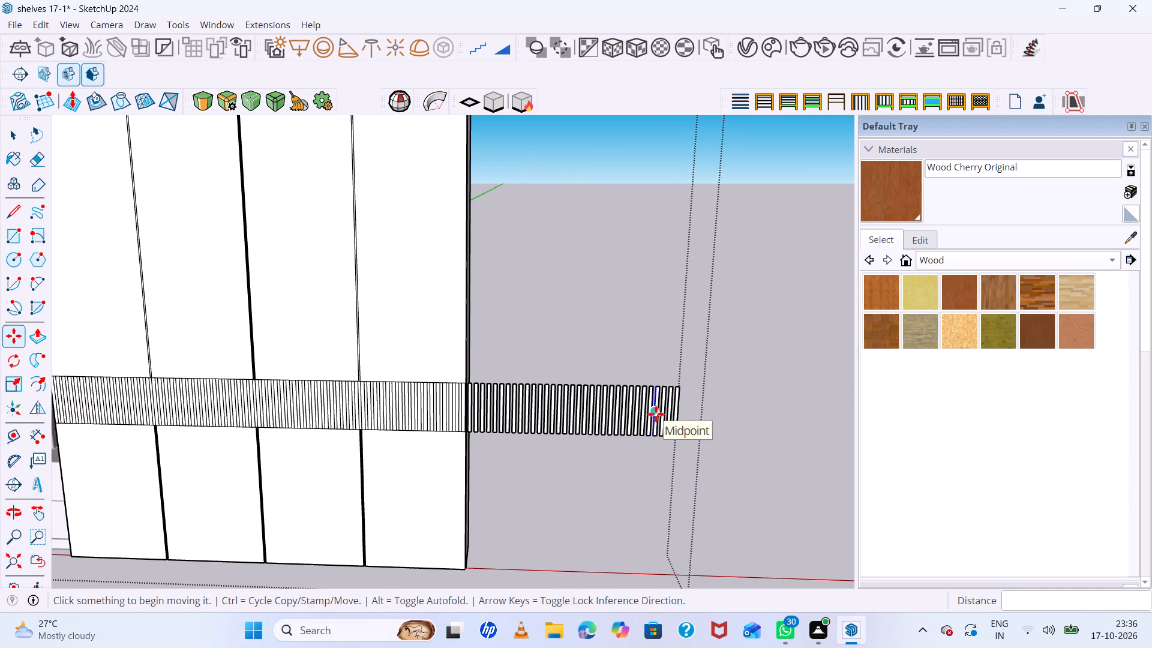
pyautogui.press('e')
pyautogui.moveTo(692, 389); pyautogui.dragTo(572, 398)
pyautogui.moveTo(674, 375); pyautogui.dragTo(554, 388)
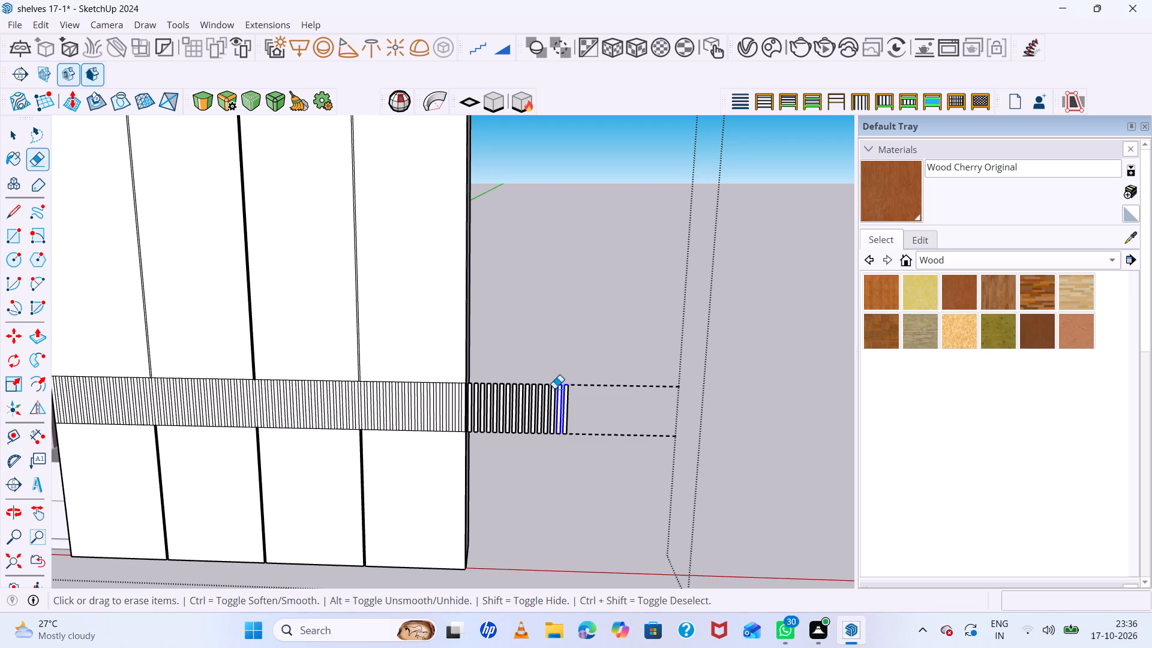
pyautogui.moveTo(554, 388); pyautogui.dragTo(552, 391)
pyautogui.click(550, 393)
pyautogui.moveTo(606, 373); pyautogui.dragTo(605, 433)
pyautogui.moveTo(627, 364); pyautogui.dragTo(623, 422)
pyautogui.click(623, 424)
pyautogui.moveTo(620, 399); pyautogui.dragTo(527, 405)
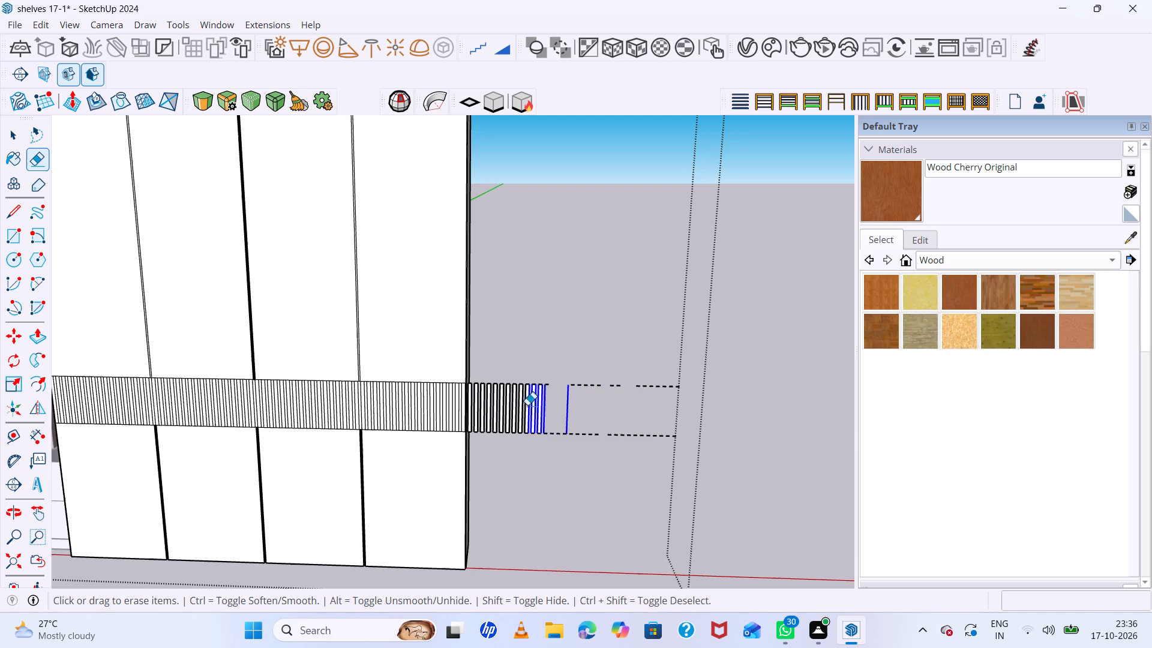
pyautogui.moveTo(527, 405); pyautogui.dragTo(475, 404)
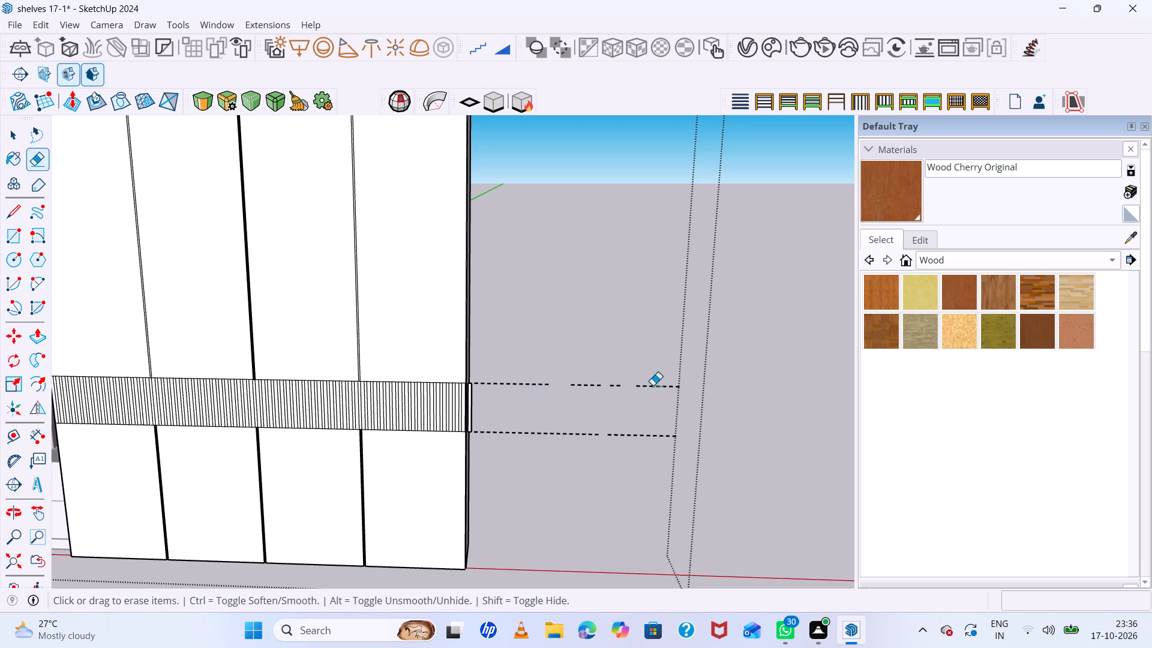
# Erase the outermost leftover short edges level with the fluted band's top, well beyond the wardrobe's outer side.
pyautogui.moveTo(689, 392); pyautogui.dragTo(601, 389)
pyautogui.moveTo(681, 391); pyautogui.dragTo(574, 385)
pyautogui.moveTo(671, 389); pyautogui.dragTo(587, 389)
pyautogui.moveTo(742, 391); pyautogui.dragTo(646, 391)
pyautogui.moveTo(692, 386); pyautogui.dragTo(676, 388)
pyautogui.moveTo(682, 386); pyautogui.dragTo(669, 403)
# Erase the outermost leftover short edges level with the fluted band's bottom, well beyond the wardrobe's outer side.
pyautogui.moveTo(688, 425); pyautogui.dragTo(631, 444)
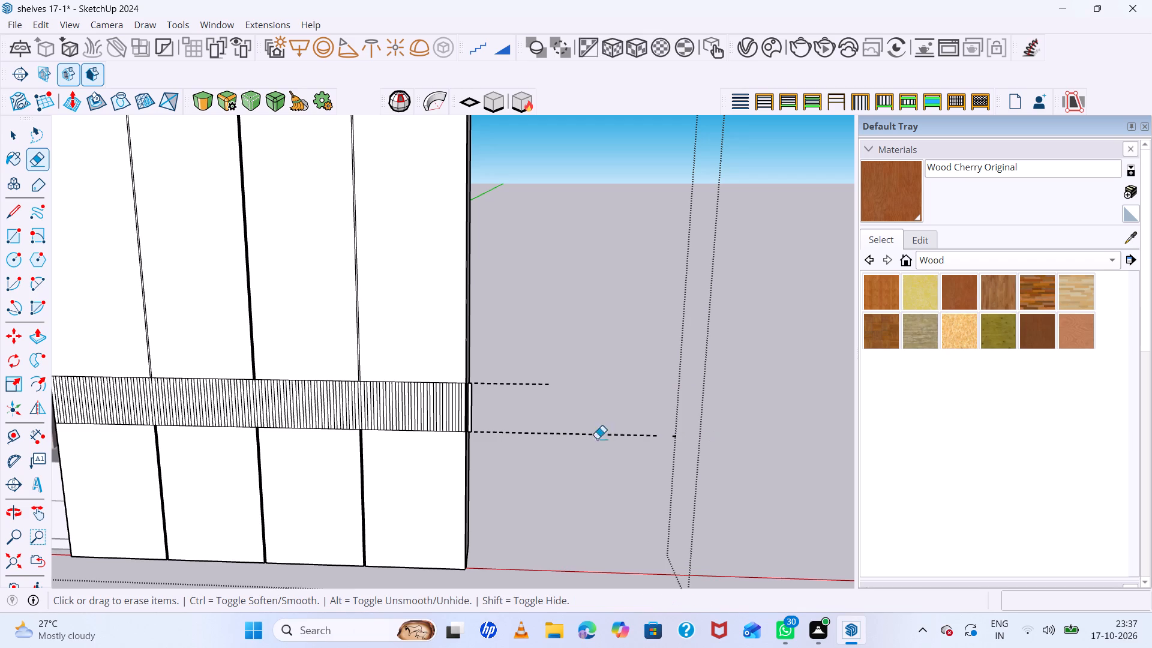
pyautogui.moveTo(689, 443); pyautogui.dragTo(594, 437)
pyautogui.moveTo(656, 435); pyautogui.dragTo(559, 433)
pyautogui.moveTo(667, 428); pyautogui.dragTo(569, 433)
pyautogui.moveTo(740, 433); pyautogui.dragTo(595, 432)
pyautogui.moveTo(740, 439); pyautogui.dragTo(614, 446)
pyautogui.moveTo(733, 434); pyautogui.dragTo(633, 437)
pyautogui.moveTo(659, 433); pyautogui.dragTo(547, 433)
pyautogui.moveTo(652, 434); pyautogui.dragTo(644, 437)
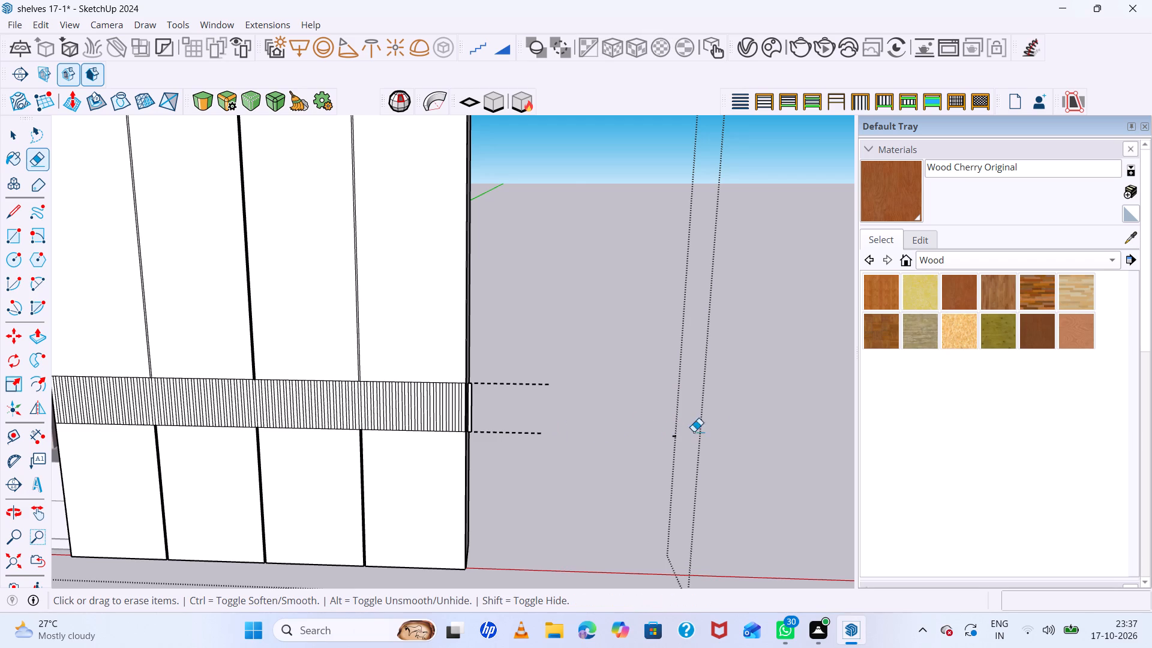
pyautogui.click(679, 434)
pyautogui.moveTo(673, 437); pyautogui.dragTo(672, 443)
# Erase more leftover short edges in both rows, working inward toward the wardrobe's outer side.
pyautogui.moveTo(523, 384); pyautogui.dragTo(524, 431)
pyautogui.moveTo(543, 382); pyautogui.dragTo(541, 425)
pyautogui.click(541, 425)
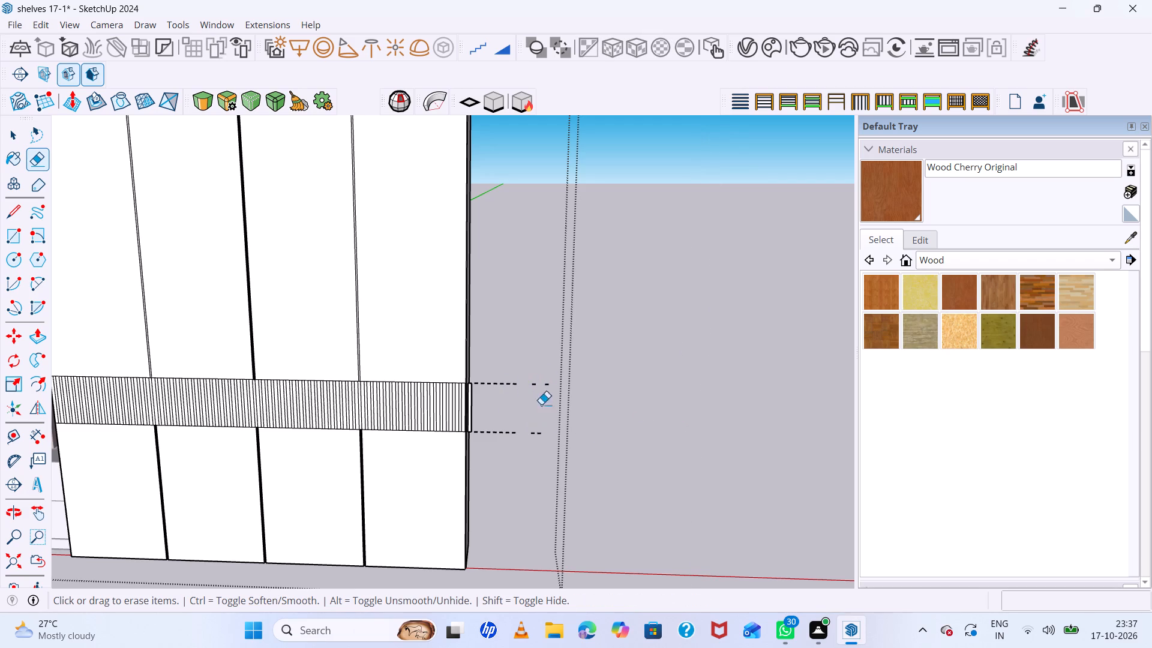
pyautogui.moveTo(548, 376); pyautogui.dragTo(543, 409)
pyautogui.moveTo(554, 374); pyautogui.dragTo(539, 412)
pyautogui.moveTo(539, 386); pyautogui.dragTo(530, 388)
pyautogui.moveTo(538, 410); pyautogui.dragTo(534, 439)
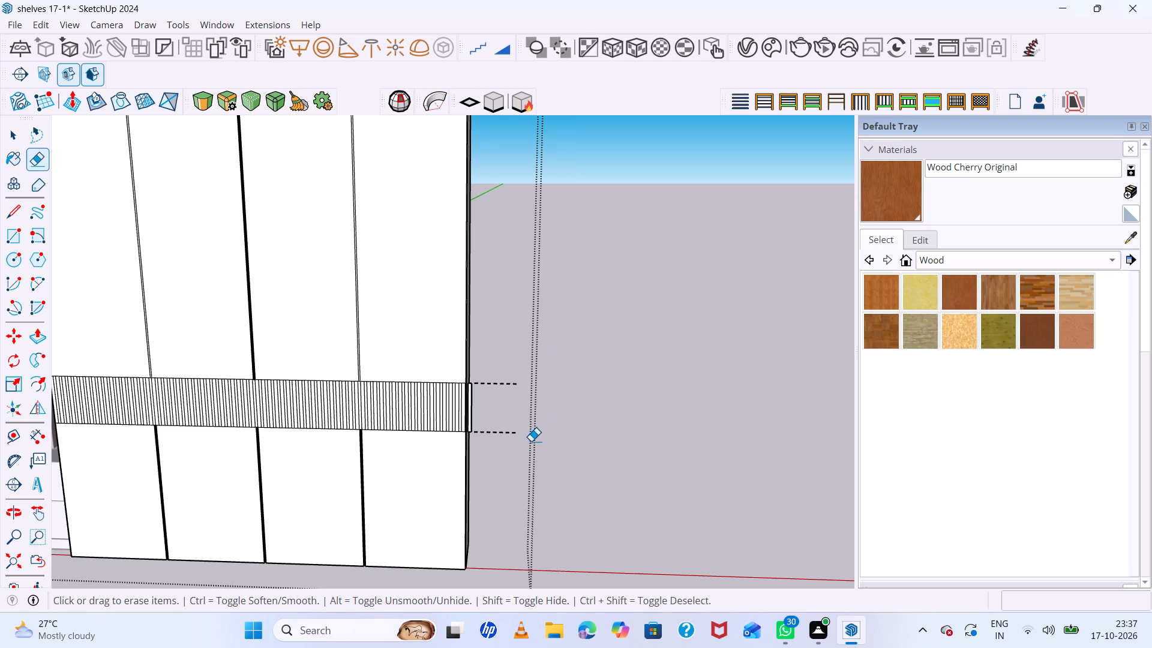
pyautogui.moveTo(538, 433); pyautogui.dragTo(529, 446)
pyautogui.moveTo(509, 406); pyautogui.dragTo(492, 458)
pyautogui.moveTo(506, 391); pyautogui.dragTo(496, 457)
pyautogui.moveTo(518, 380); pyautogui.dragTo(506, 448)
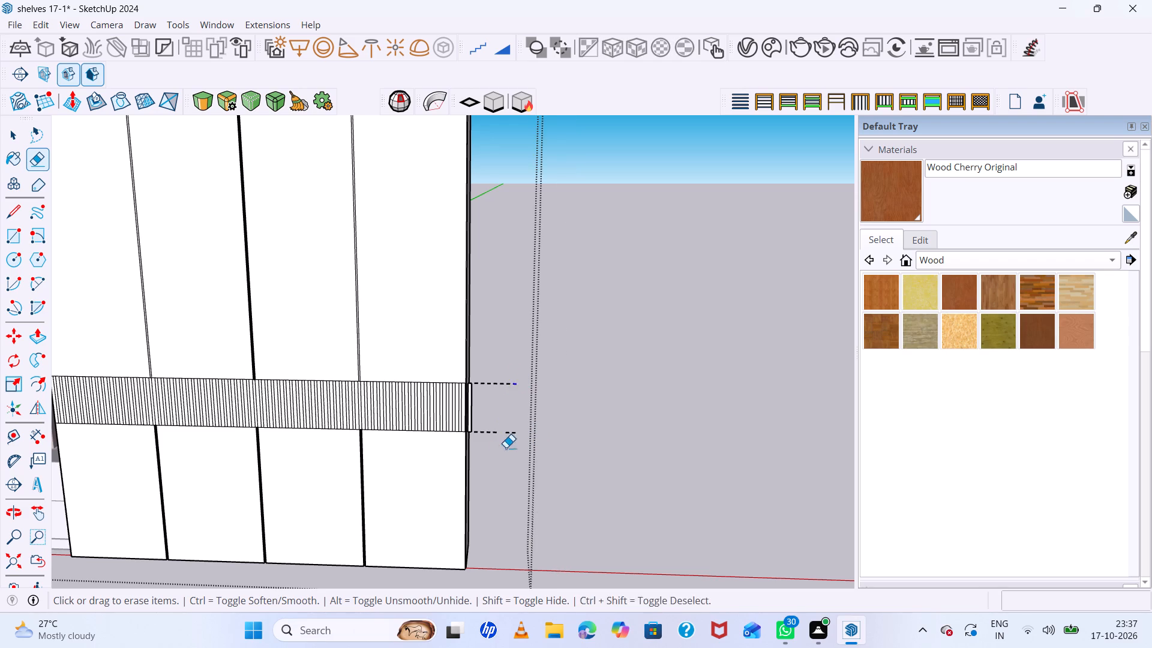
pyautogui.moveTo(506, 448); pyautogui.dragTo(503, 454)
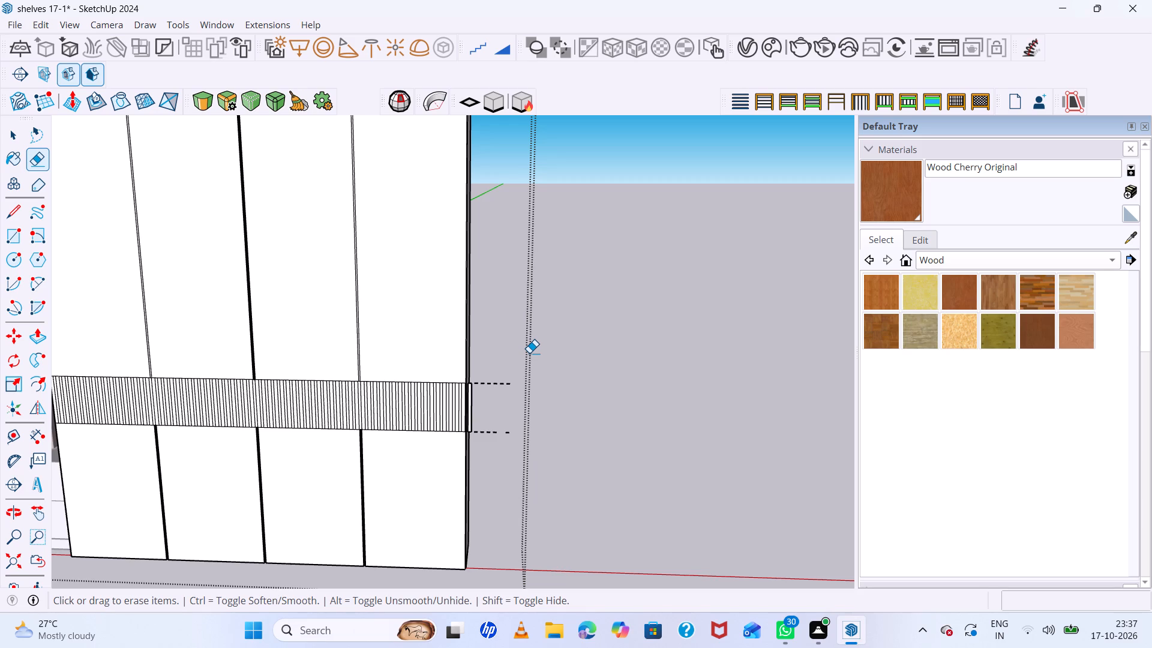
# Erase the remaining leftover edges level with the band's top between the surplus strips' end and the wardrobe side.
pyautogui.scroll(12, 497, 385)
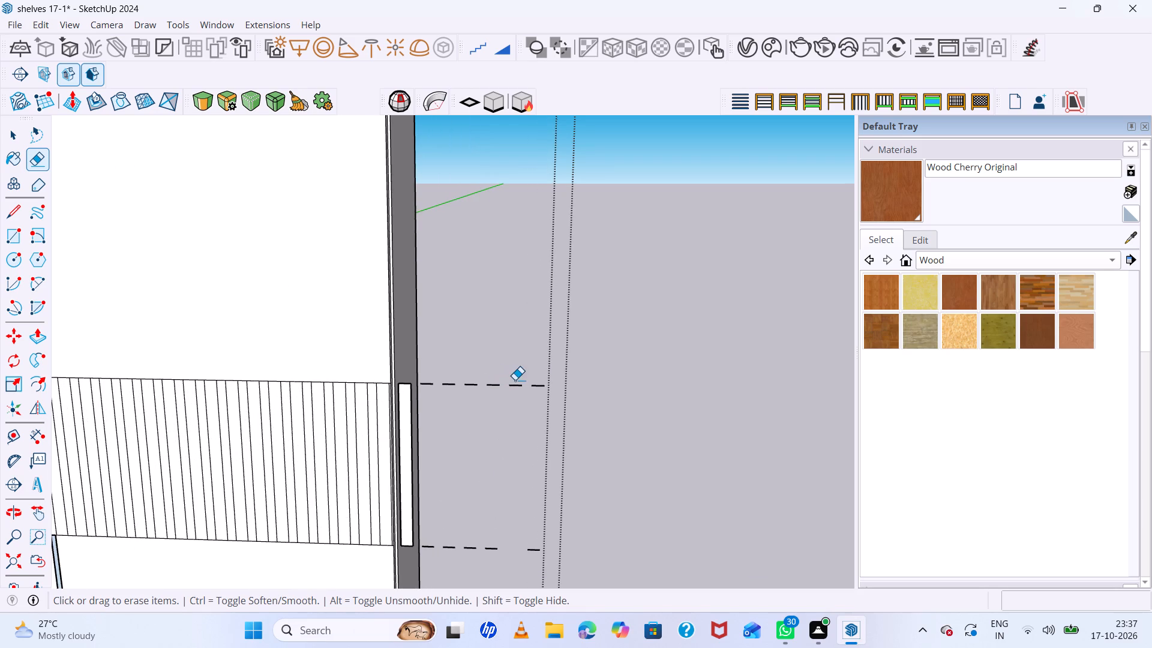
pyautogui.moveTo(527, 378); pyautogui.dragTo(529, 403)
pyautogui.moveTo(527, 380); pyautogui.dragTo(513, 398)
pyautogui.moveTo(496, 369); pyautogui.dragTo(481, 402)
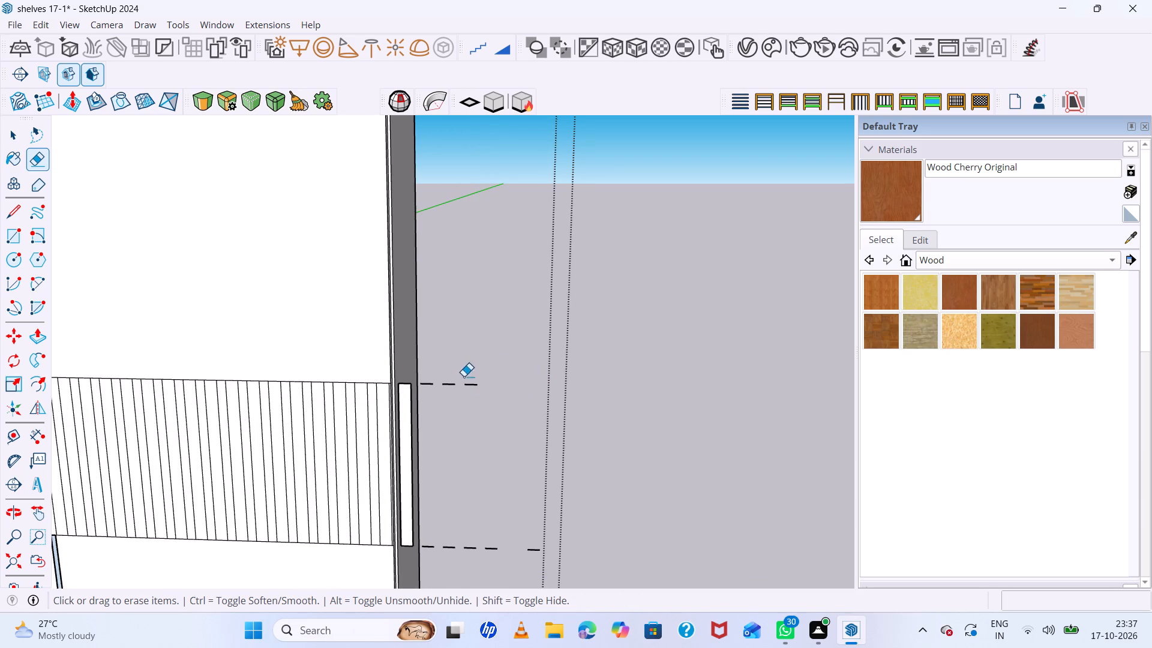
pyautogui.moveTo(463, 376); pyautogui.dragTo(460, 403)
pyautogui.moveTo(445, 379); pyautogui.dragTo(445, 393)
pyautogui.moveTo(424, 378); pyautogui.dragTo(422, 395)
pyautogui.moveTo(470, 382); pyautogui.dragTo(470, 387)
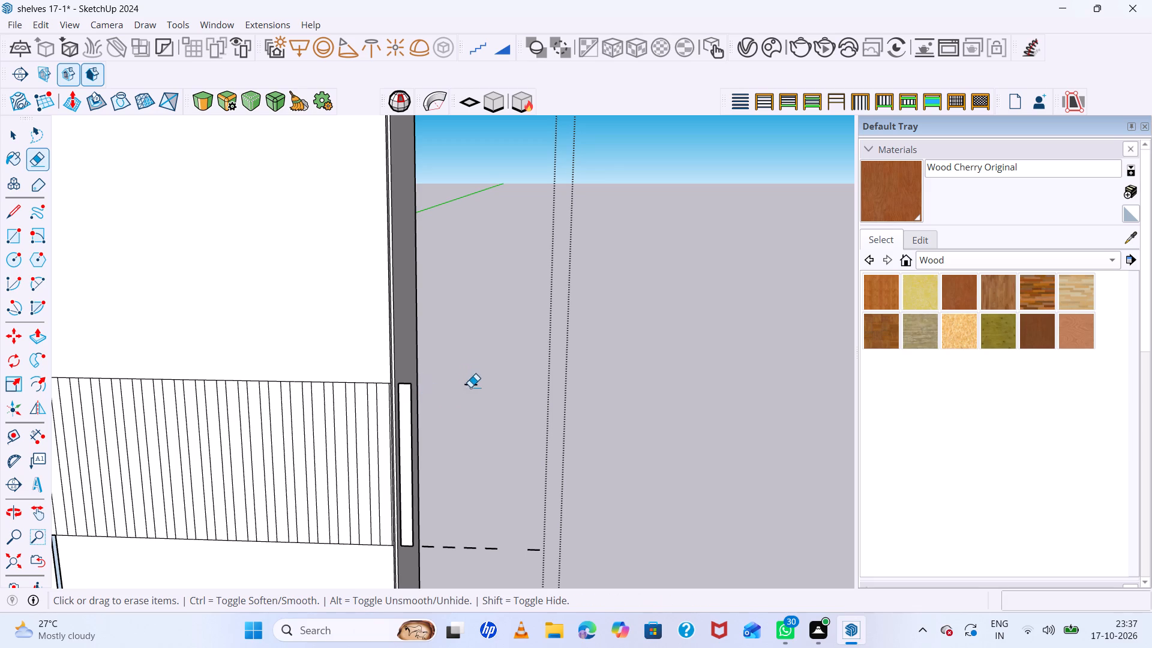
pyautogui.moveTo(470, 387); pyautogui.dragTo(470, 397)
# Erase the surplus strip face and its outline left over the wardrobe's outer side panel at the band's end.
pyautogui.scroll(5, 436, 408)
pyautogui.click(389, 389)
pyautogui.moveTo(391, 379); pyautogui.dragTo(384, 382)
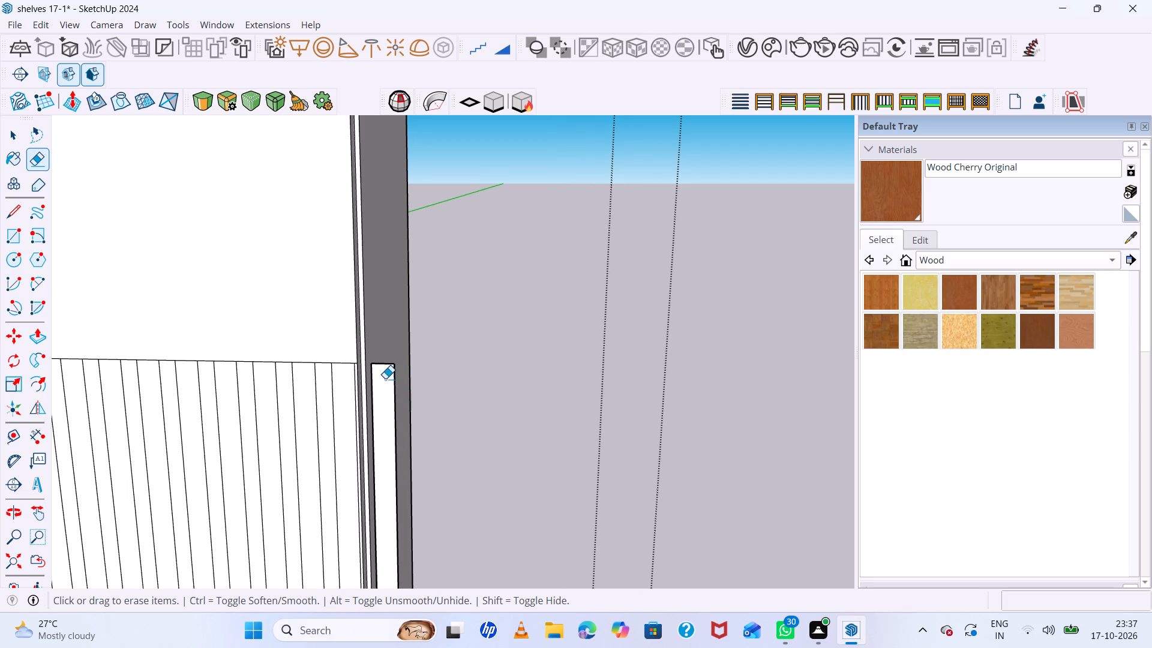
pyautogui.moveTo(399, 365); pyautogui.dragTo(388, 379)
pyautogui.moveTo(389, 360); pyautogui.dragTo(384, 368)
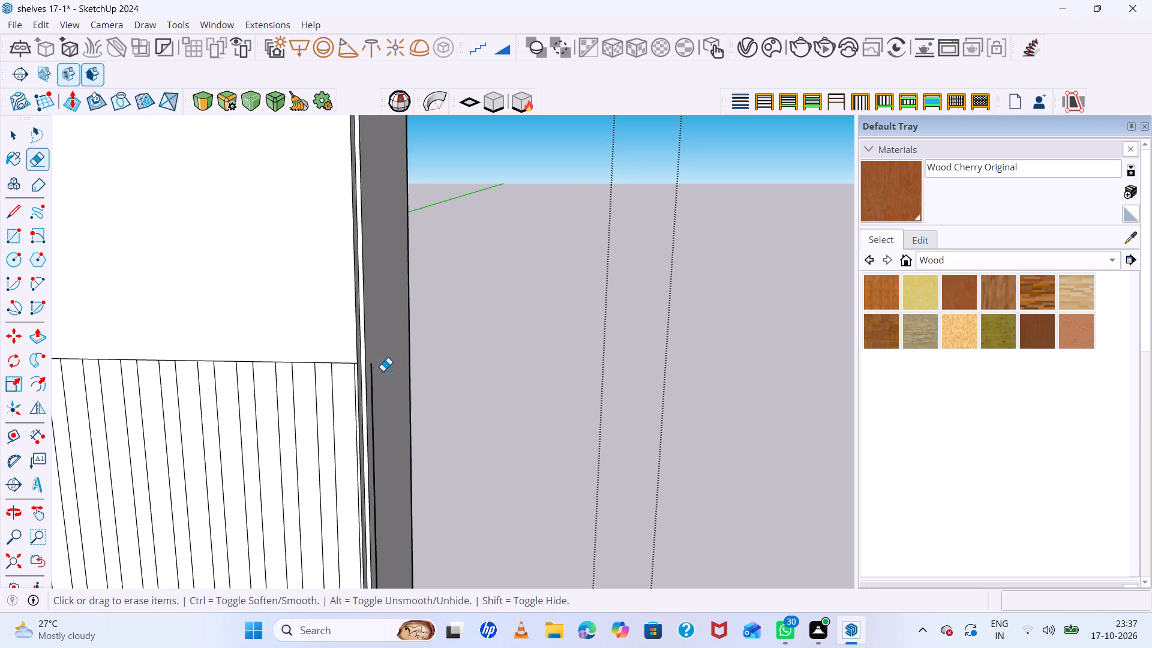
pyautogui.click(373, 375)
# Erase the remaining leftover edges level with the band's bottom, on and beyond the wardrobe's outer side panel.
pyautogui.scroll(-12, 437, 376)
pyautogui.scroll(5, 460, 427)
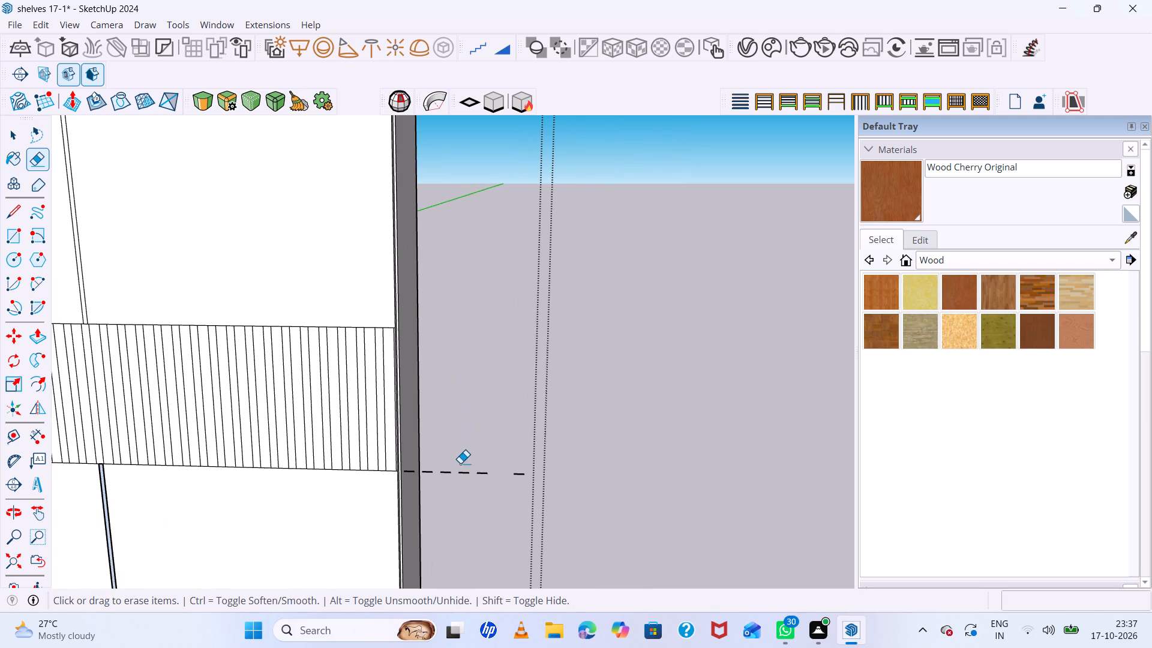
pyautogui.click(463, 473)
pyautogui.click(442, 475)
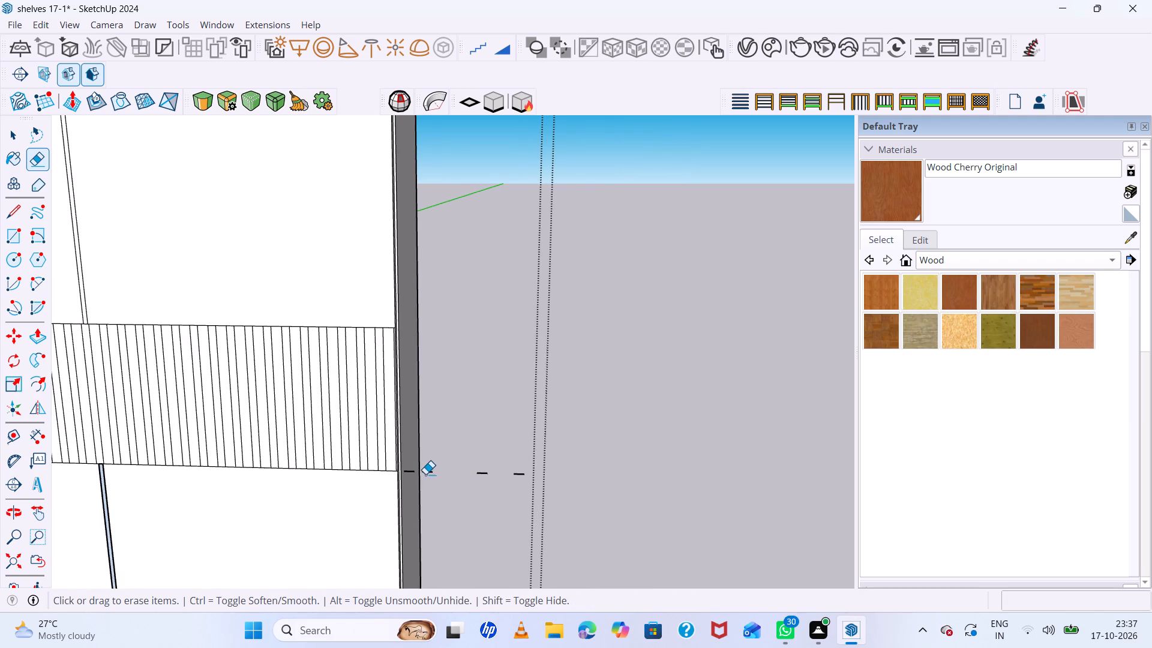
pyautogui.click(424, 474)
pyautogui.click(410, 471)
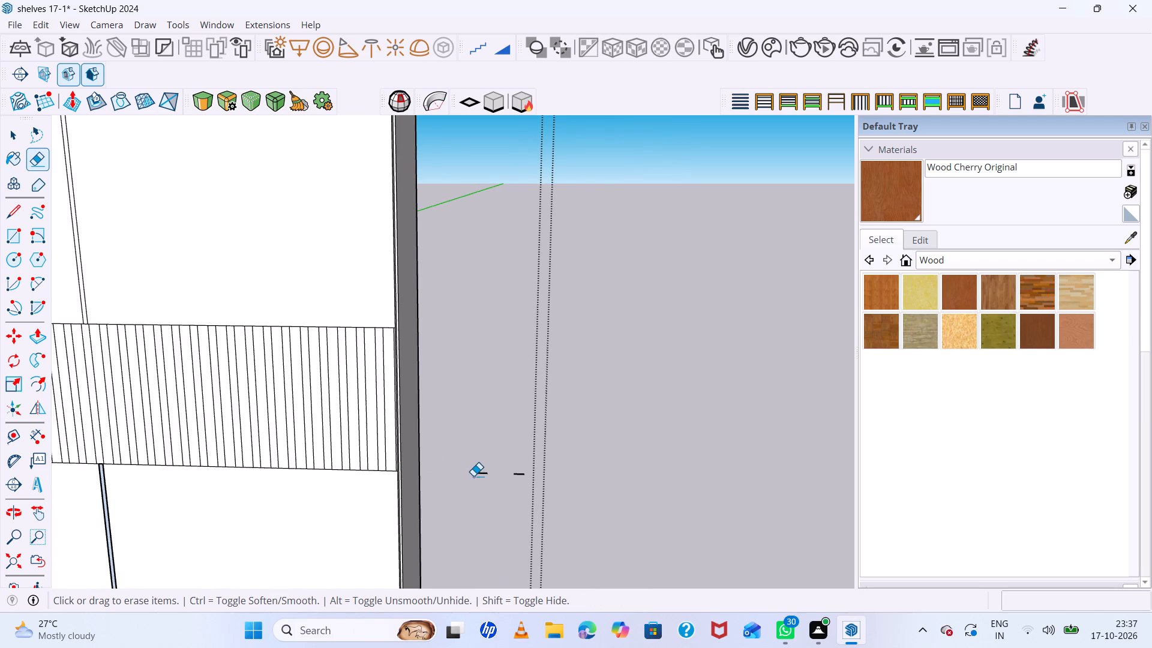
pyautogui.click(479, 474)
pyautogui.click(522, 472)
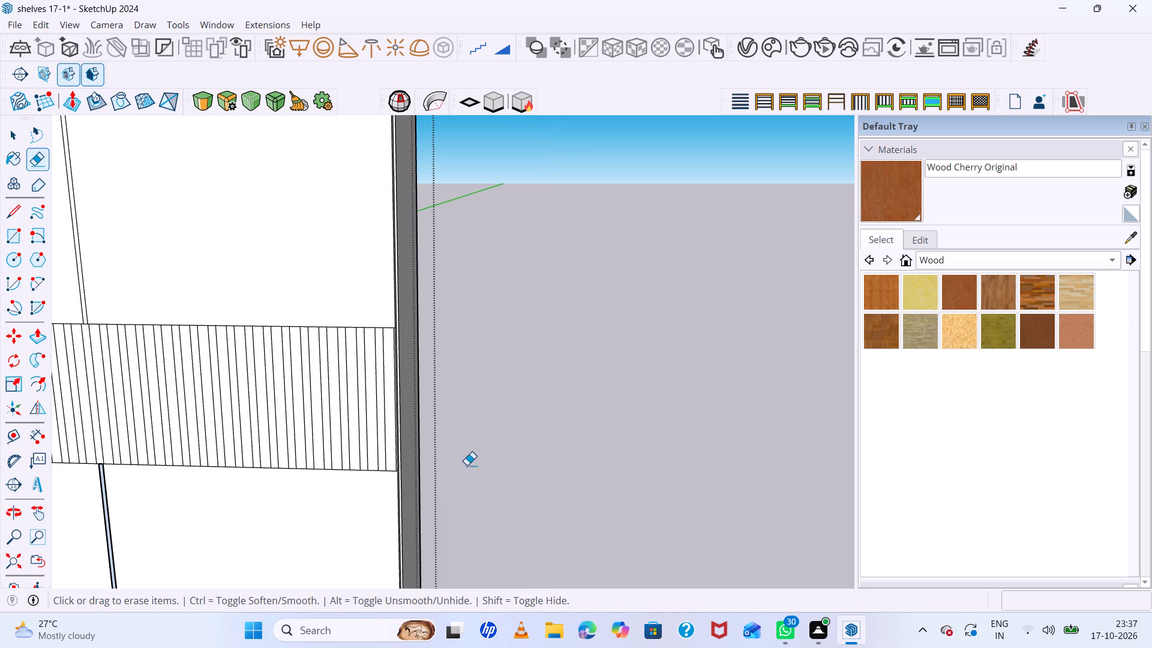
# Erase the extra vertical line at the fluted band's outer end and close the wardrobe group.
pyautogui.scroll(20, 391, 468)
pyautogui.scroll(4, 391, 468)
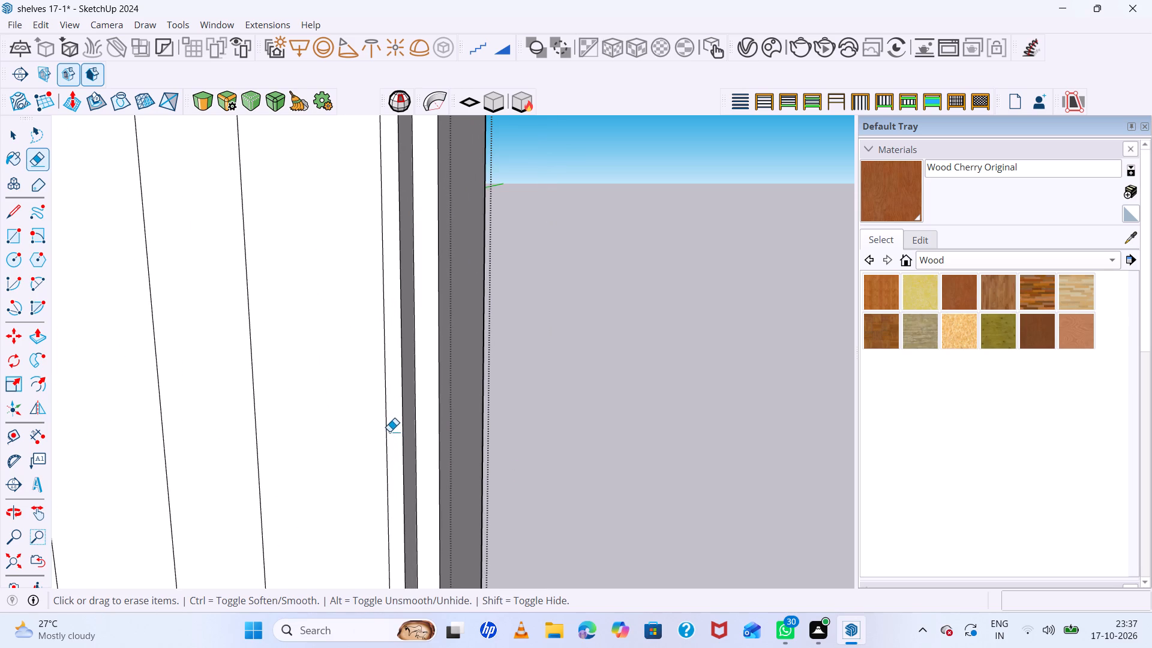
pyautogui.click(389, 430)
pyautogui.scroll(-15, 501, 416)
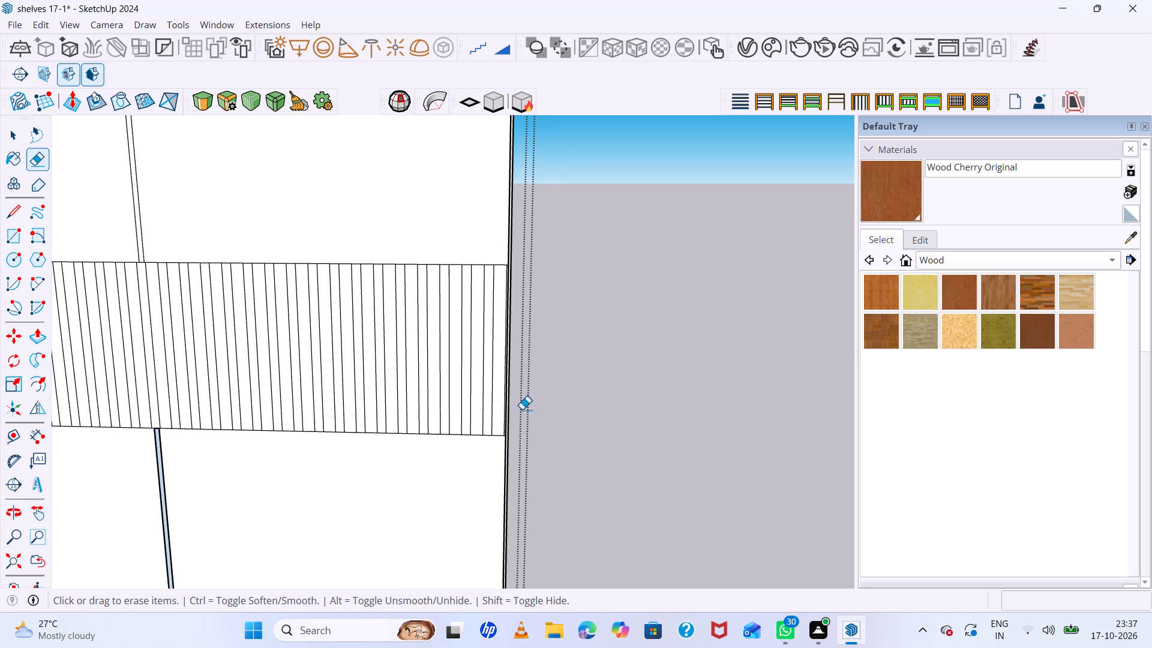
pyautogui.scroll(-20, 522, 409)
pyautogui.scroll(-7, 522, 409)
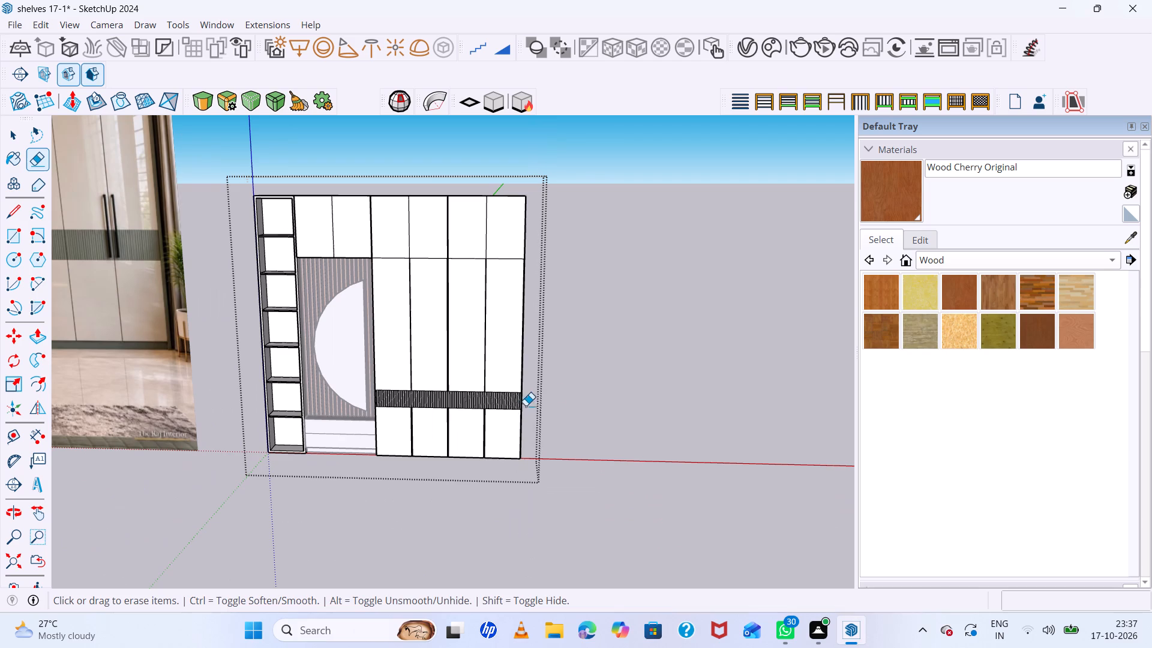
pyautogui.press('space')
pyautogui.click(601, 372)
# Examine the whole wardrobe from the front and from above, comparing it with the reference photo.
pyautogui.scroll(6, 527, 395)
pyautogui.moveTo(496, 389); pyautogui.dragTo(453, 367, button='middle')
pyautogui.scroll(1, 453, 367)
pyautogui.scroll(-15, 456, 362)
pyautogui.scroll(-8, 534, 372)
pyautogui.scroll(7, 273, 291)
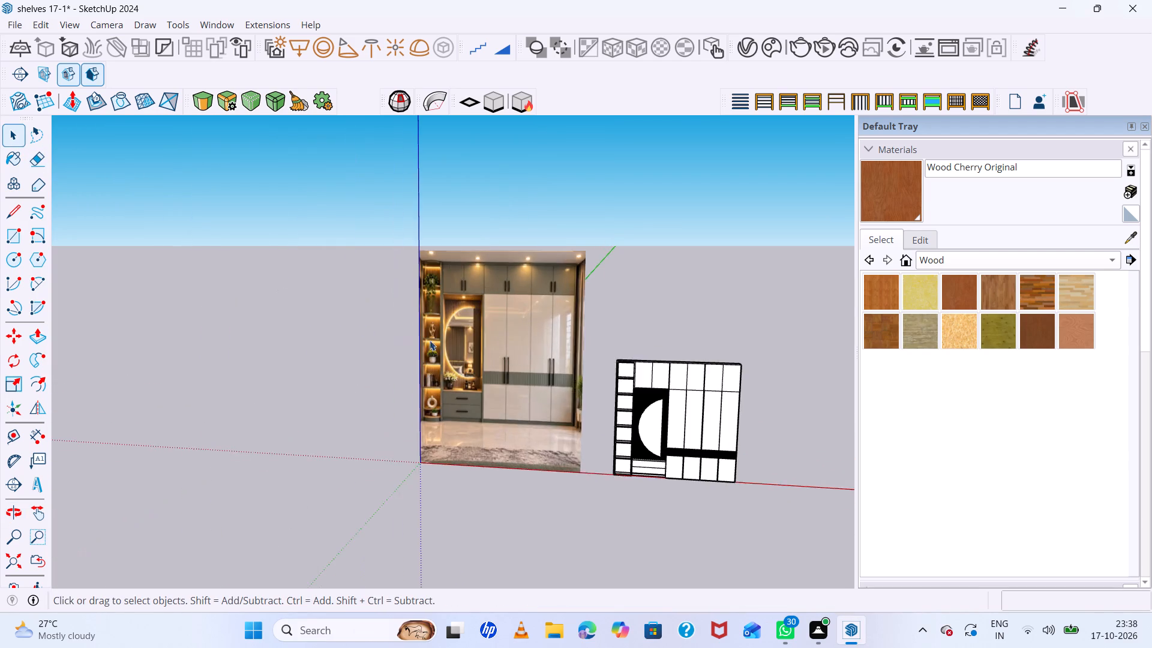
pyautogui.scroll(4, 457, 344)
pyautogui.scroll(7, 550, 325)
pyautogui.scroll(-19, 551, 324)
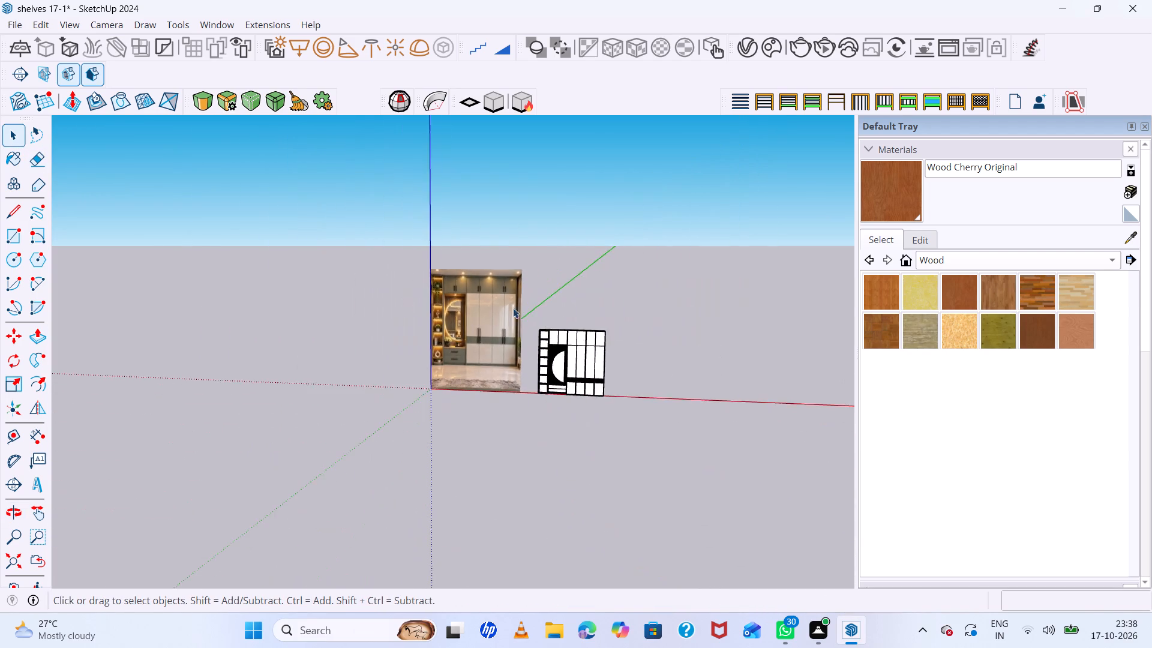
pyautogui.scroll(11, 655, 322)
pyautogui.scroll(6, 688, 403)
pyautogui.moveTo(639, 379); pyautogui.dragTo(798, 423, button='middle')
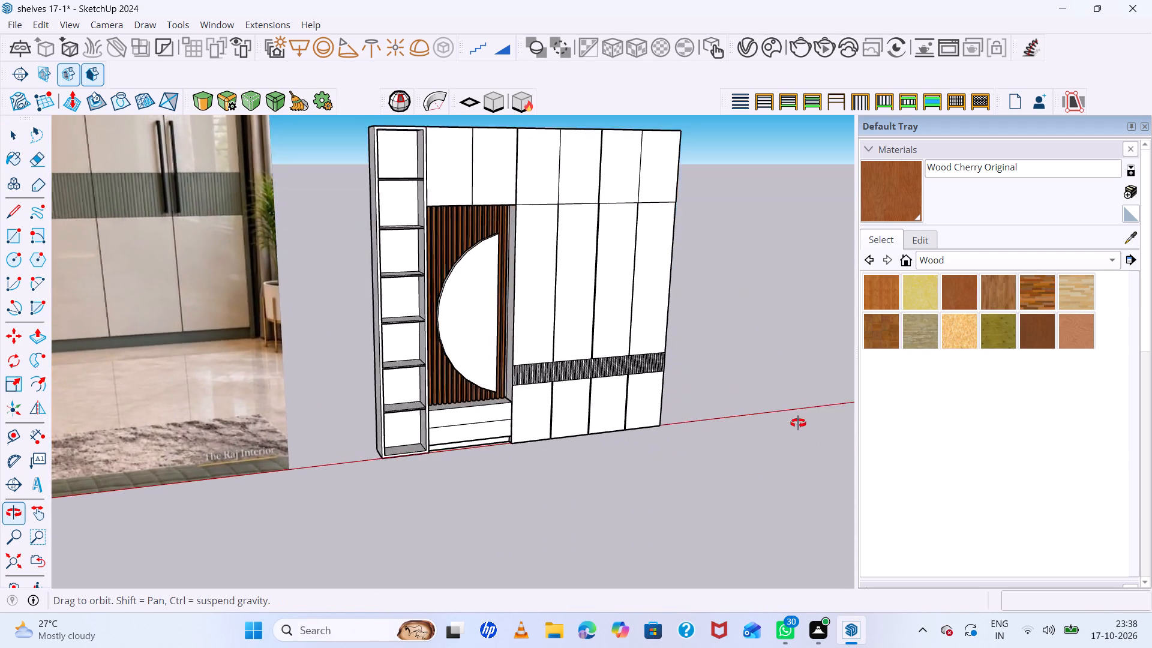
pyautogui.moveTo(798, 423); pyautogui.dragTo(769, 621, button='middle')
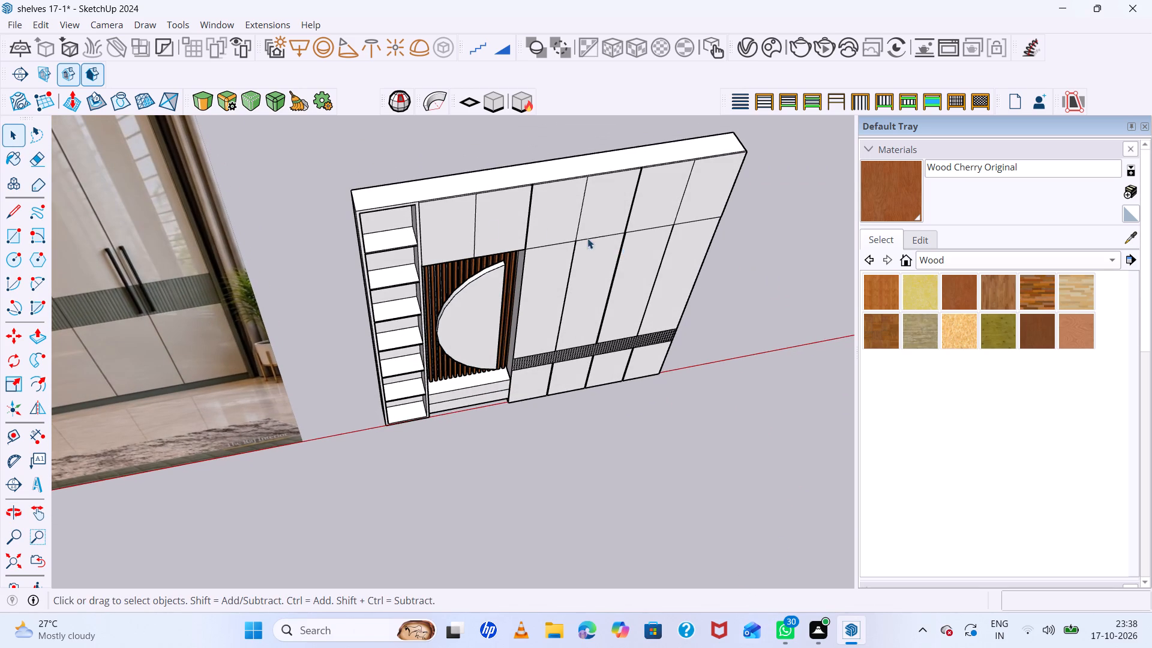
pyautogui.scroll(10, 450, 220)
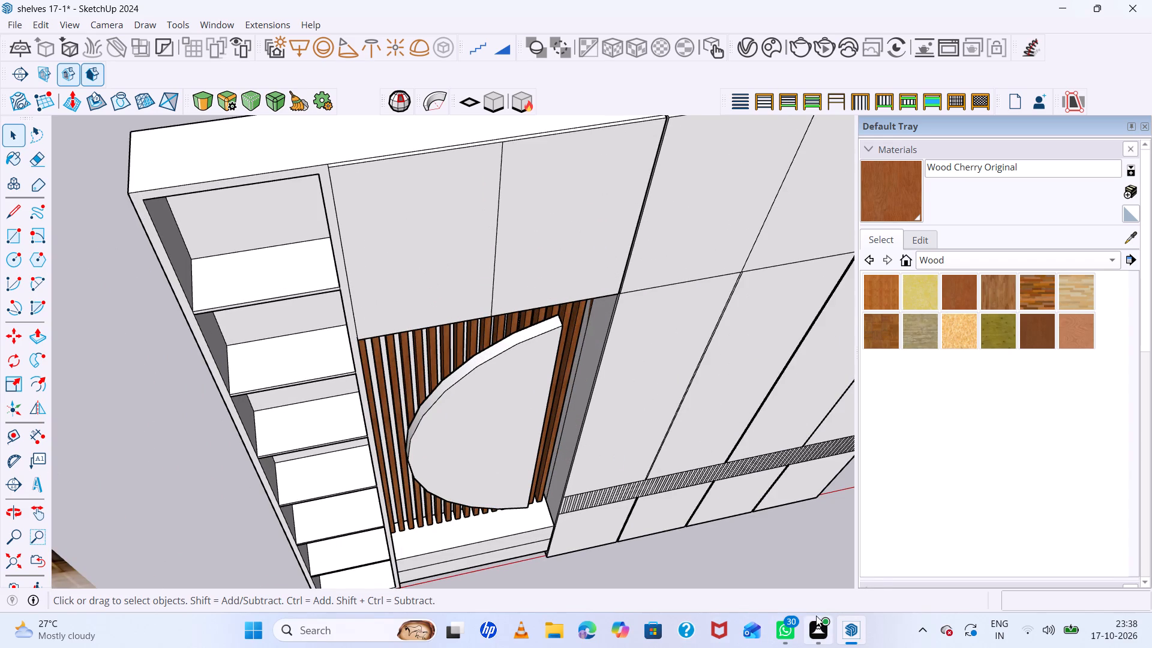
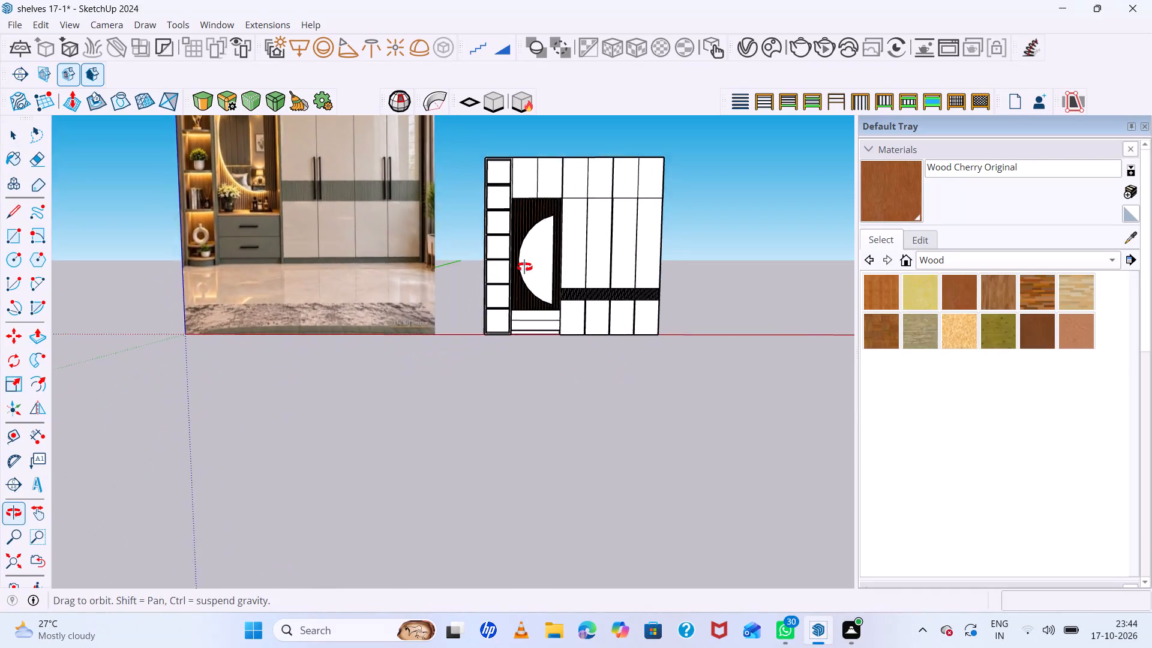
# Search 3D Warehouse for "handle".
pyautogui.moveTo(475, 256); pyautogui.dragTo(373, 250, button='middle')
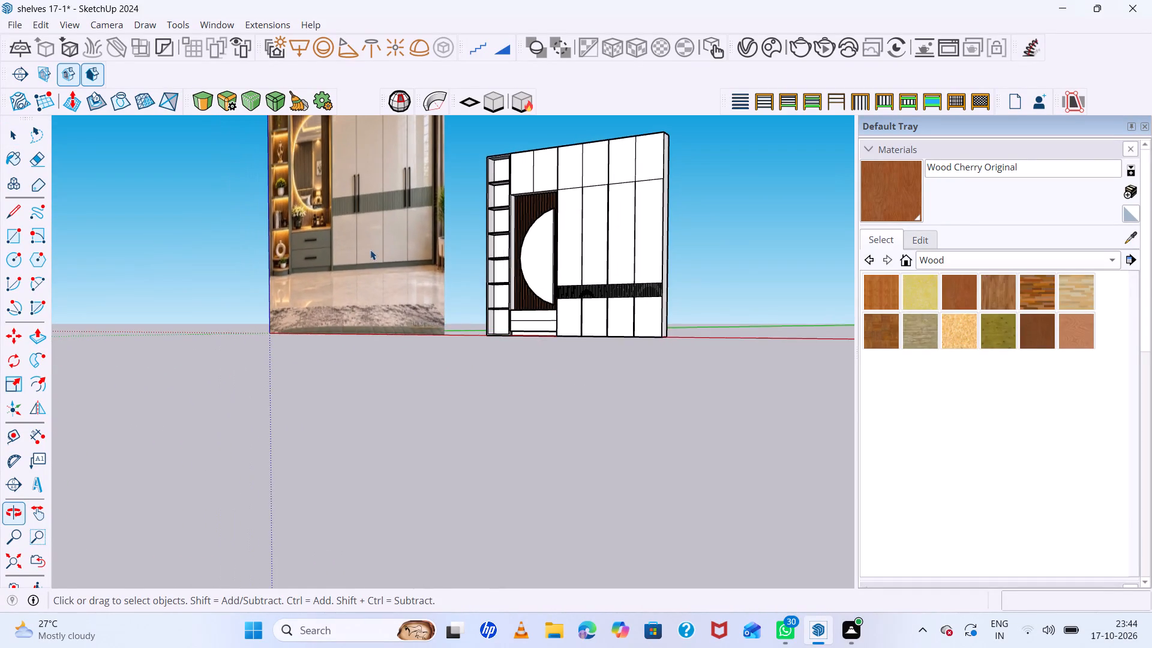
pyautogui.scroll(-15, 349, 259)
pyautogui.scroll(20, 444, 253)
pyautogui.scroll(4, 444, 253)
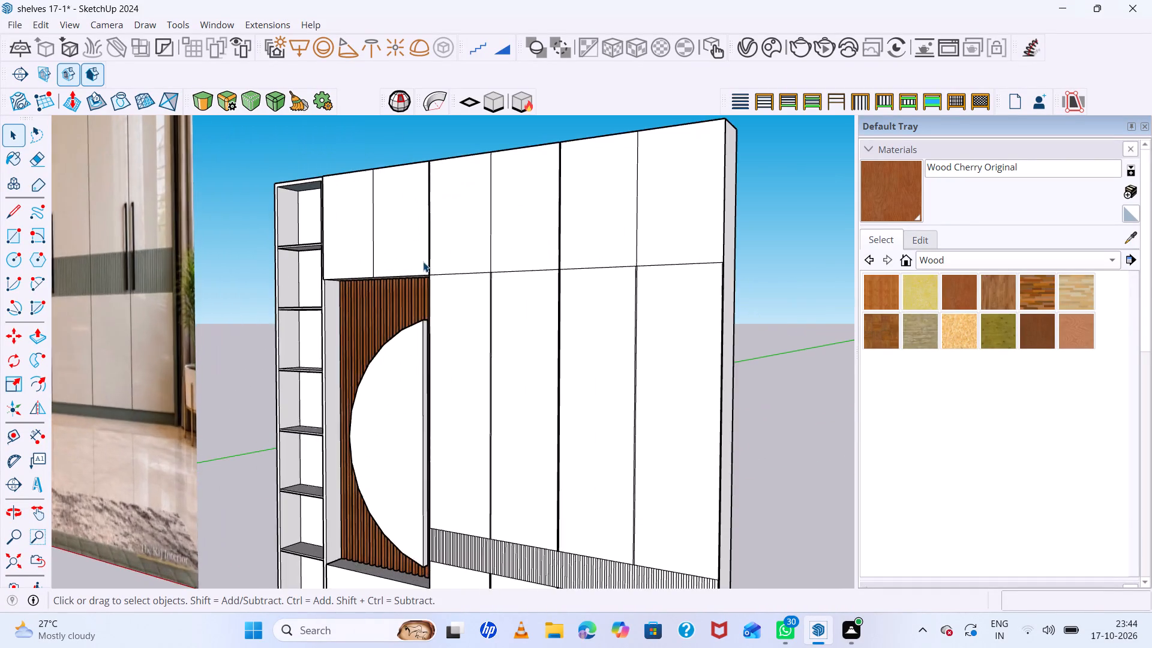
pyautogui.moveTo(424, 262); pyautogui.dragTo(632, 295, button='middle')
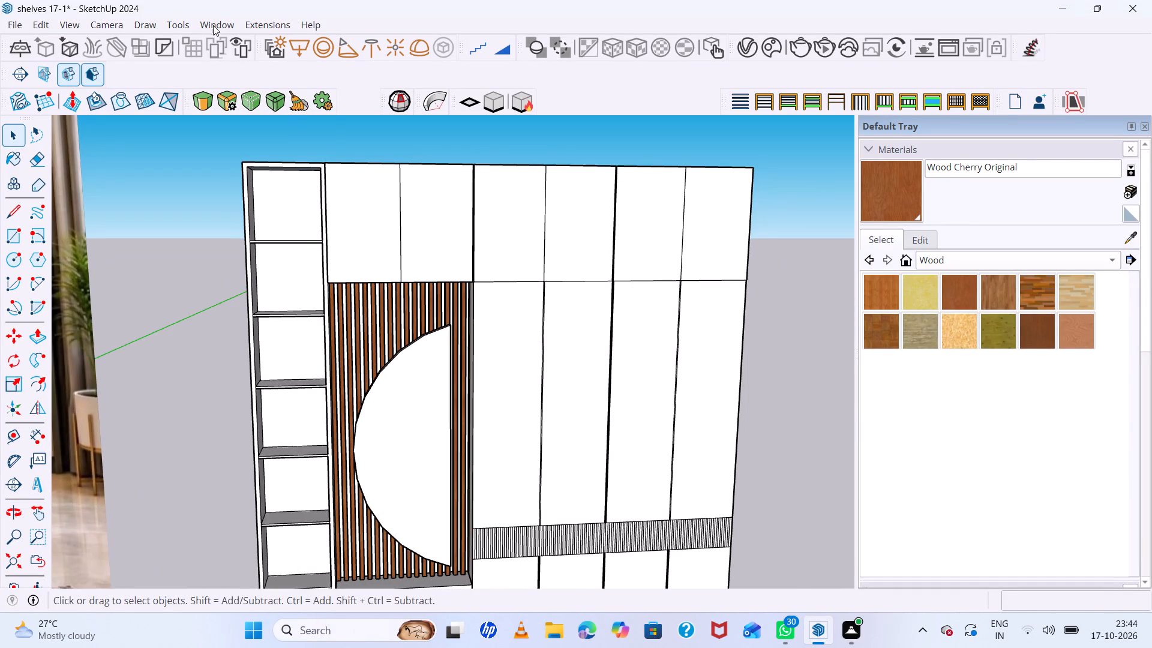
pyautogui.click(213, 25)
pyautogui.click(274, 148)
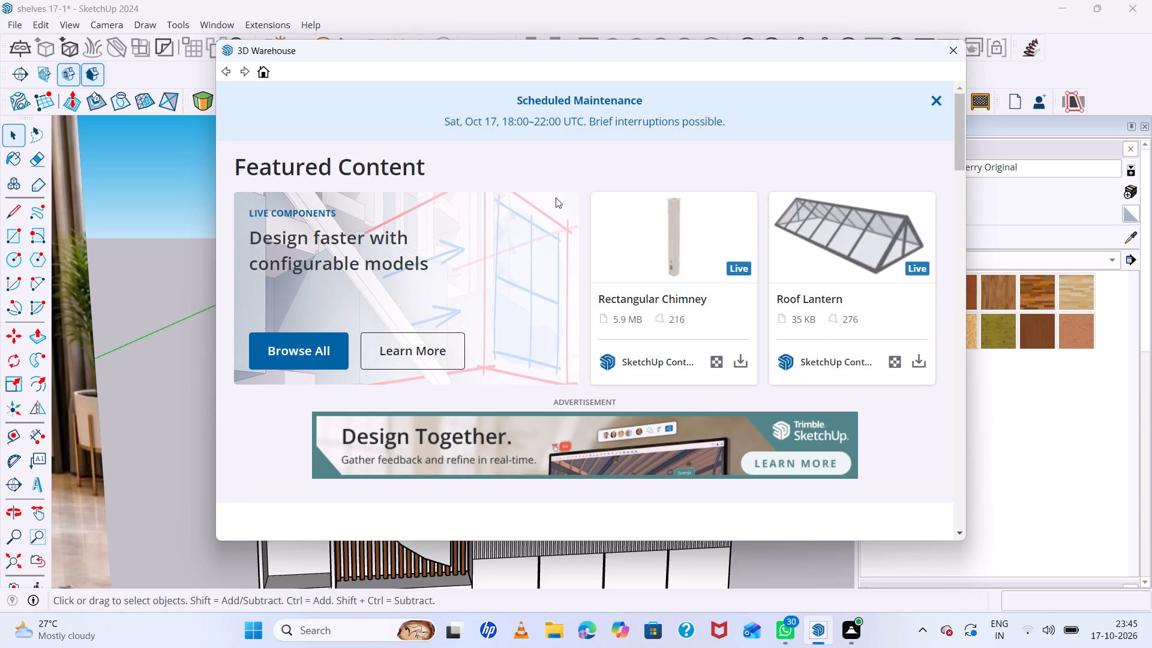
pyautogui.click(935, 98)
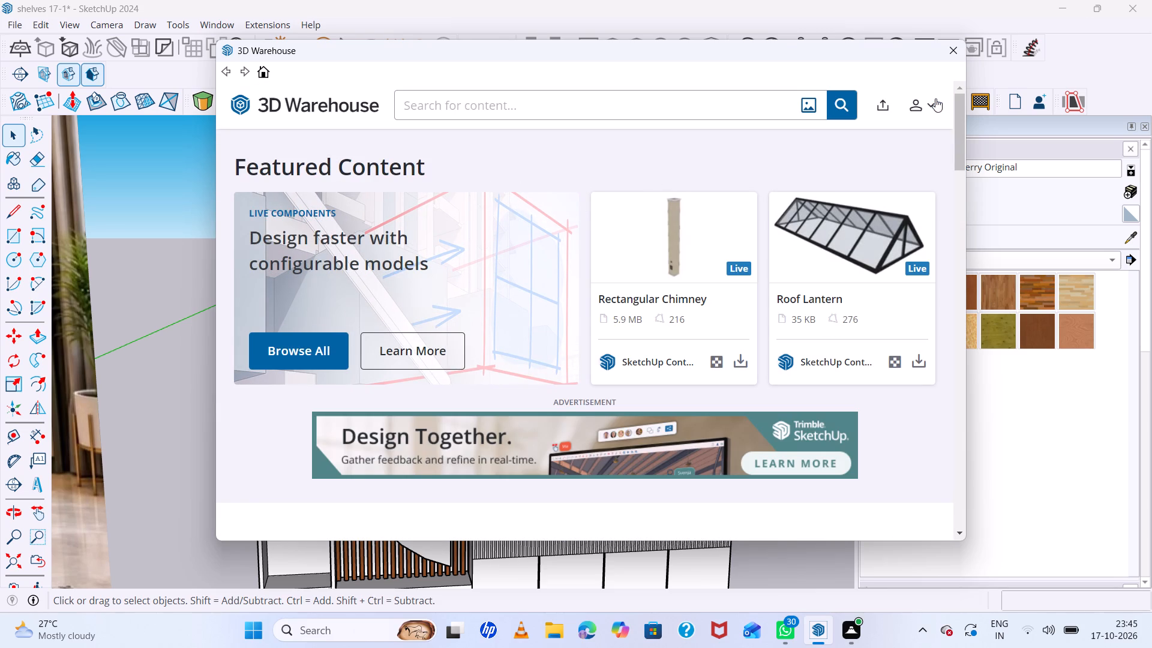
pyautogui.click(724, 106)
pyautogui.write('han')
pyautogui.write('dle')
pyautogui.press('Return')
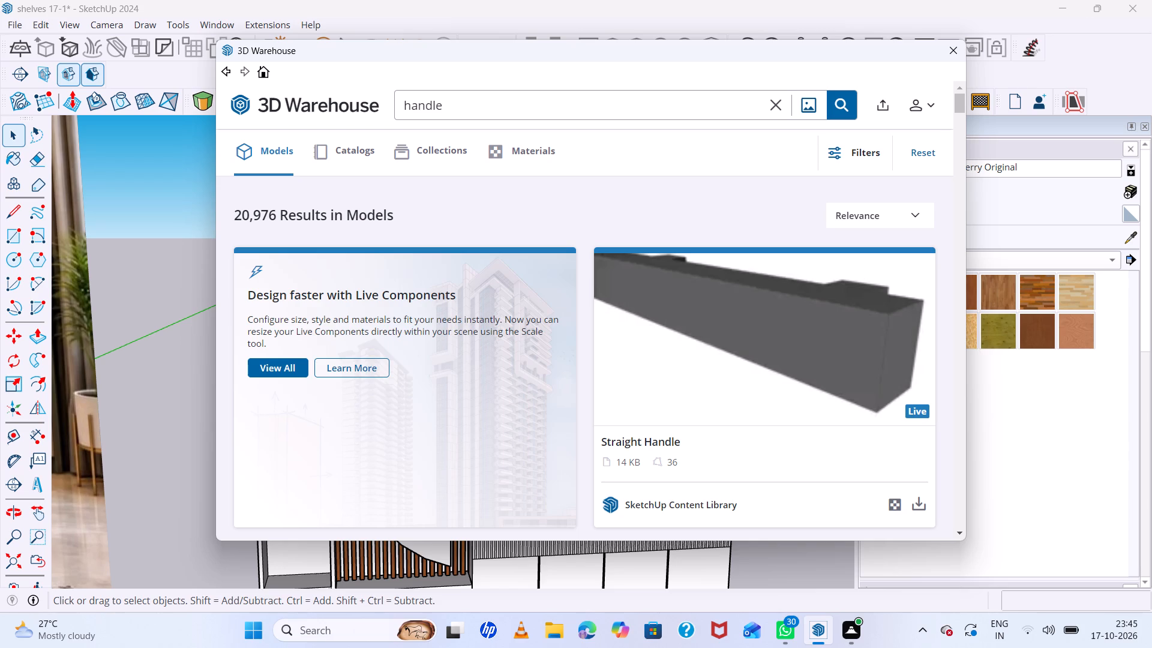
# Browse the handle models for a vertical pull handle that could suit the wardrobe's doors.
pyautogui.scroll(-7, 626, 351)
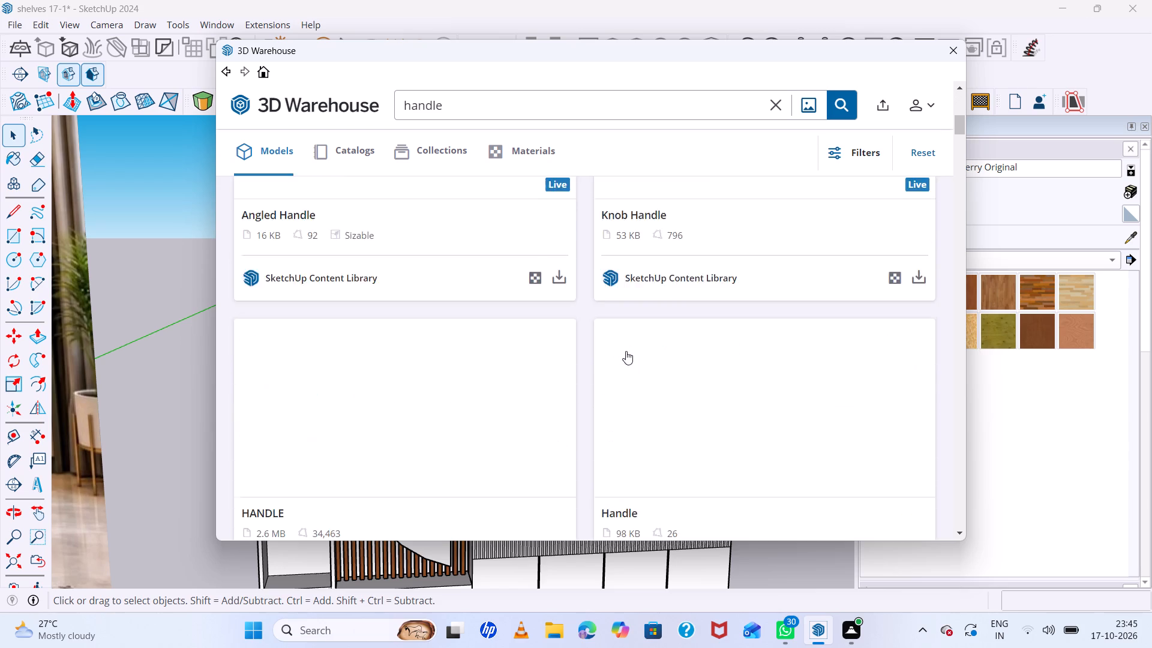
pyautogui.scroll(-5, 627, 356)
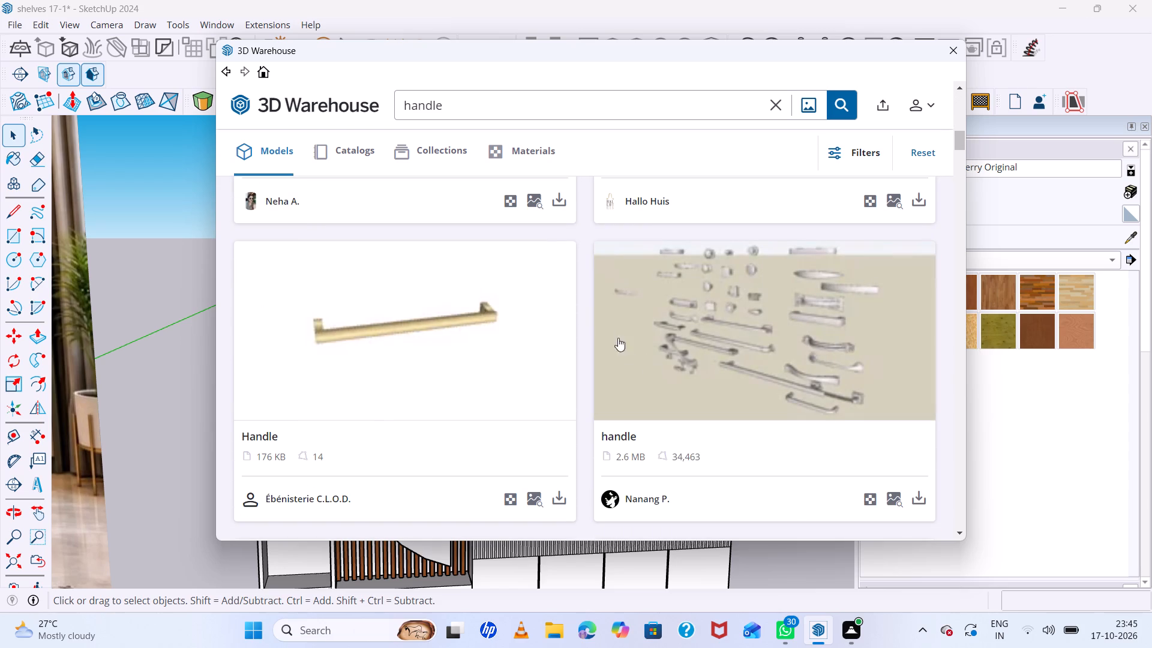
pyautogui.scroll(-5, 598, 308)
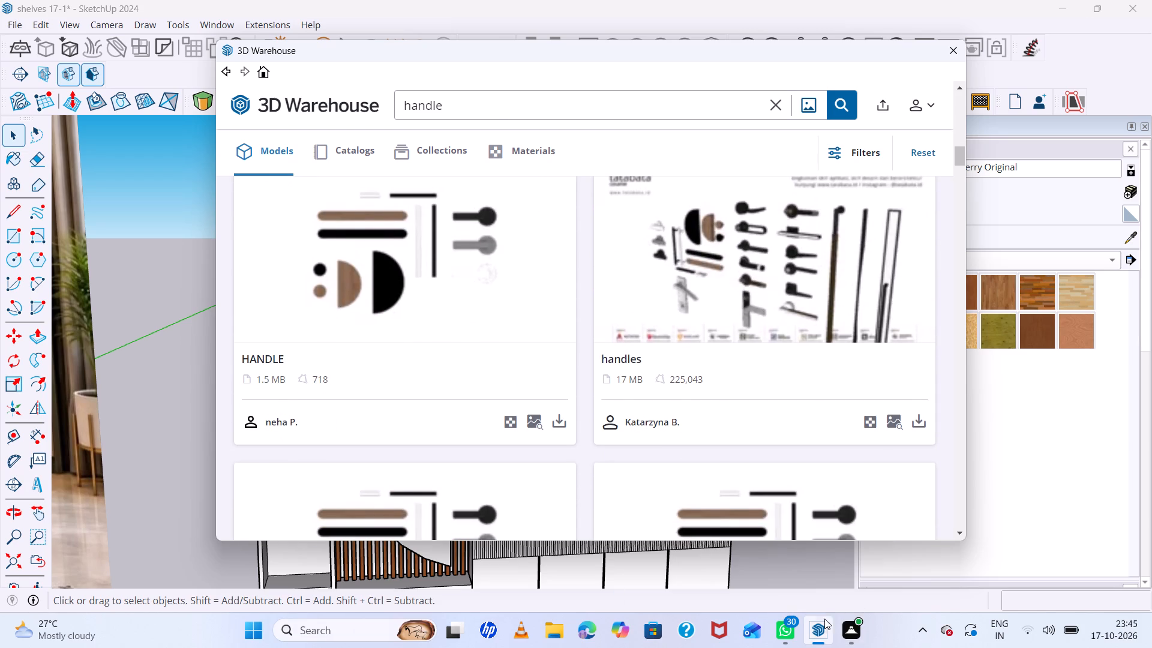
pyautogui.scroll(-2, 622, 399)
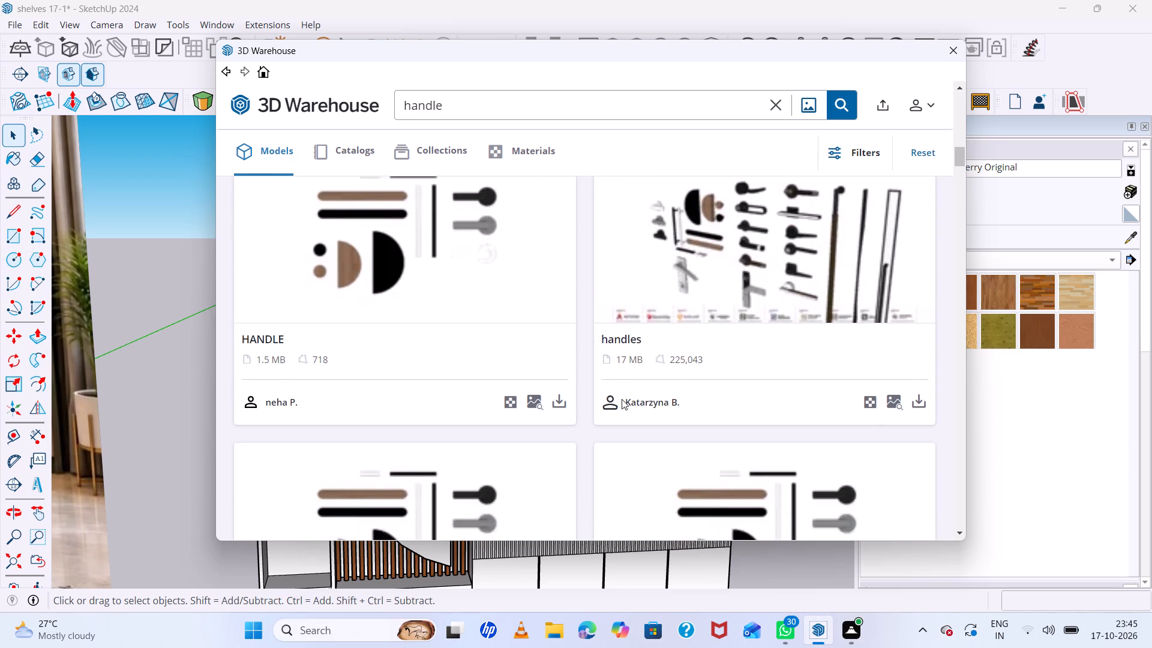
pyautogui.scroll(-10, 622, 399)
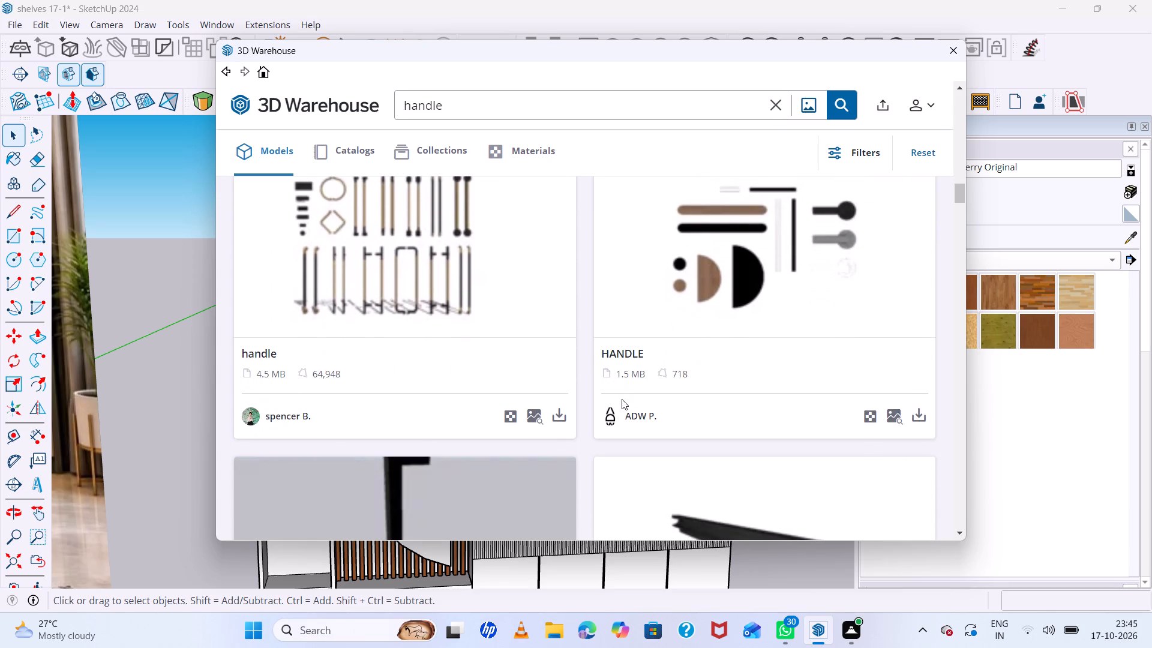
pyautogui.scroll(-7, 622, 399)
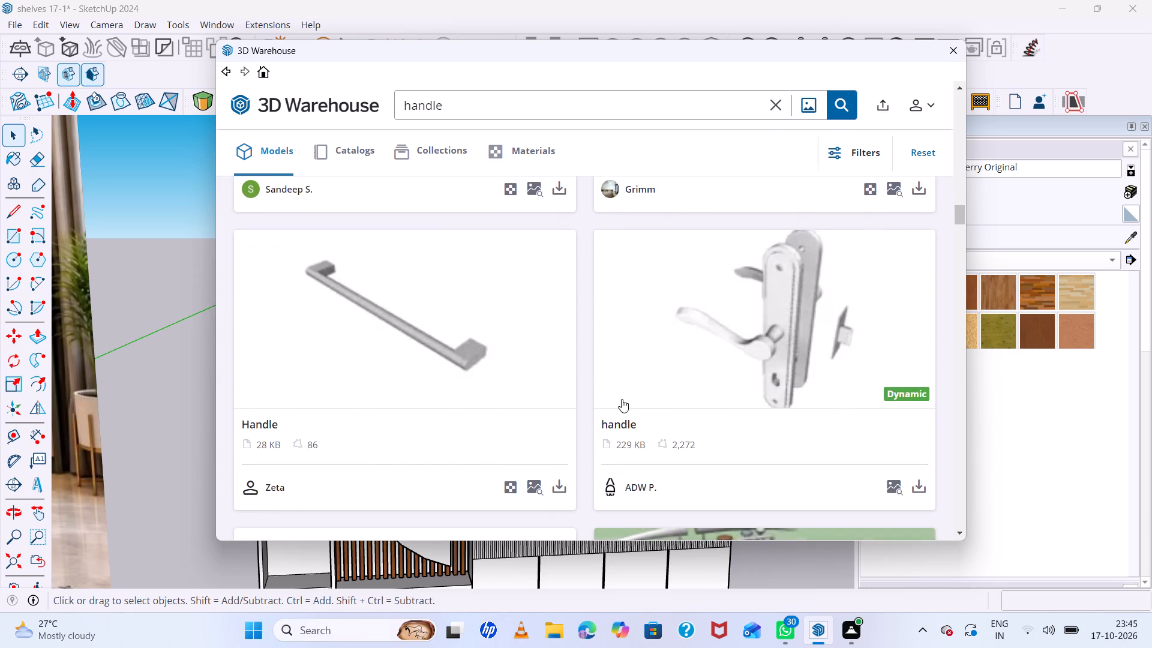
pyautogui.scroll(-10, 622, 399)
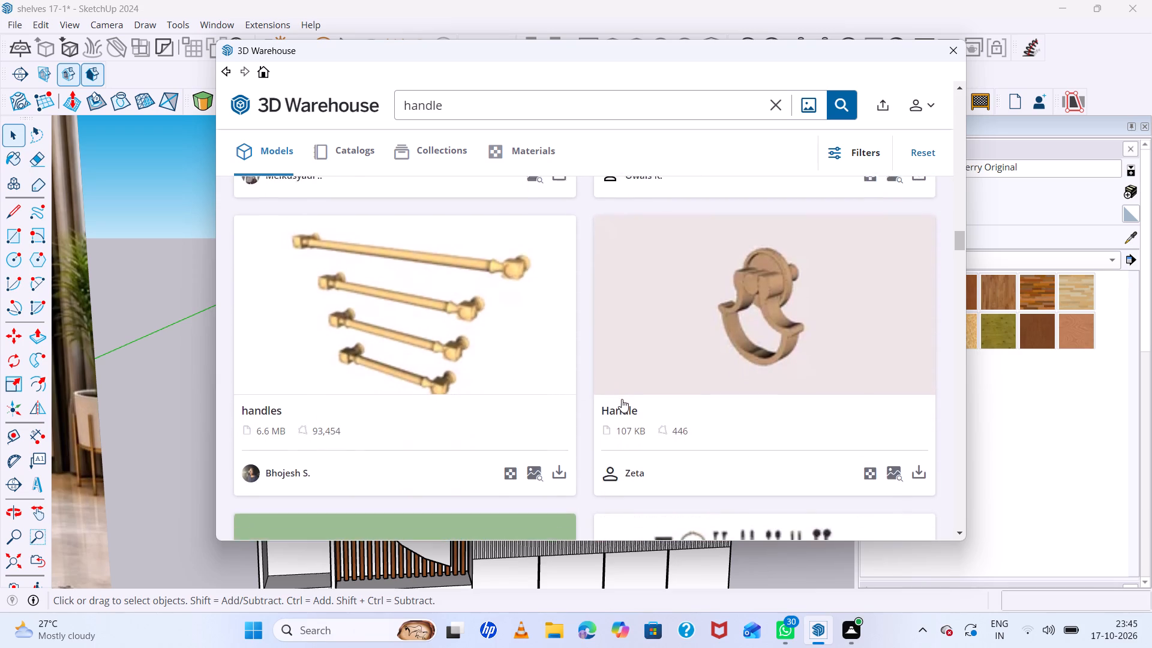
pyautogui.scroll(-12, 622, 399)
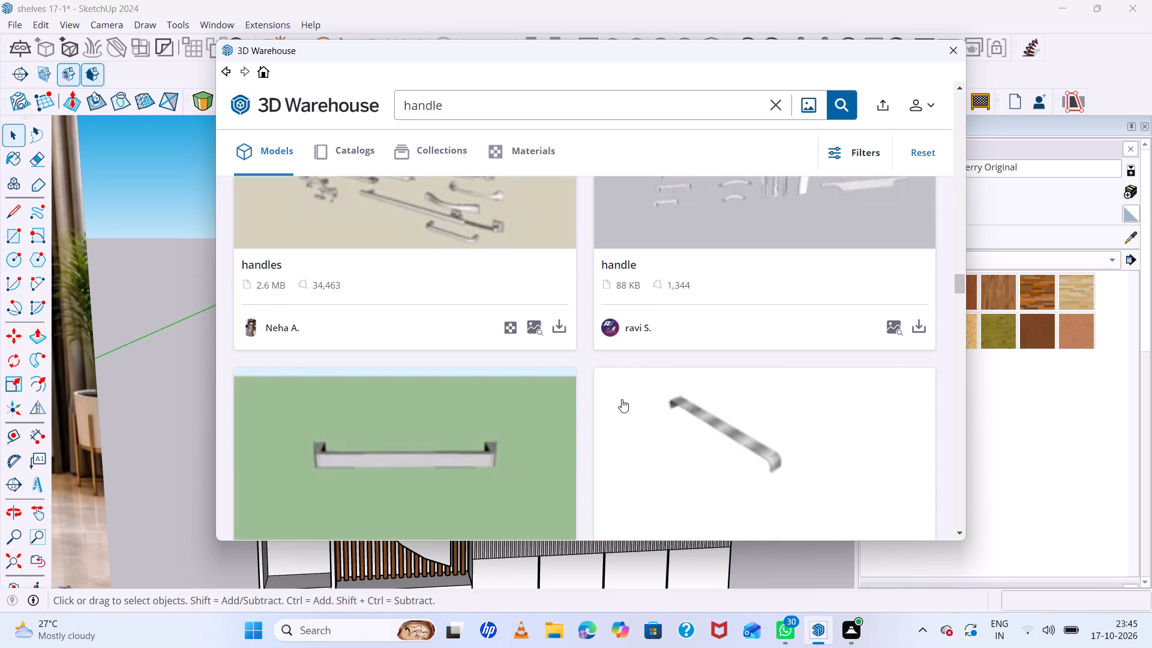
pyautogui.scroll(-11, 622, 399)
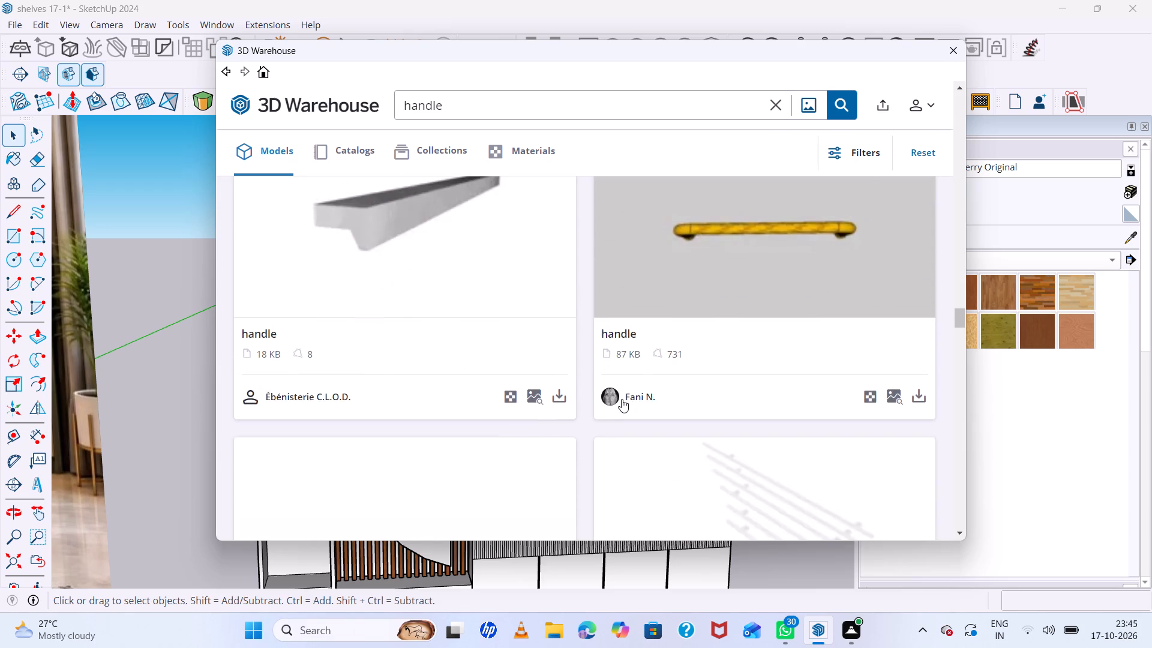
pyautogui.scroll(-8, 622, 399)
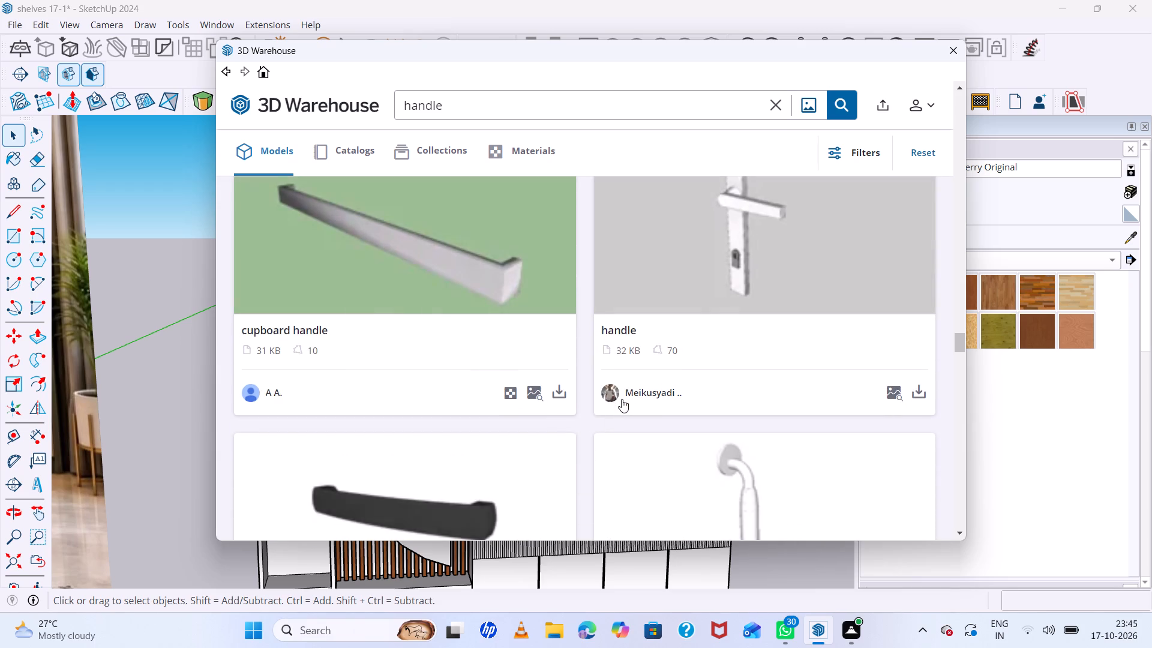
pyautogui.scroll(-8, 622, 399)
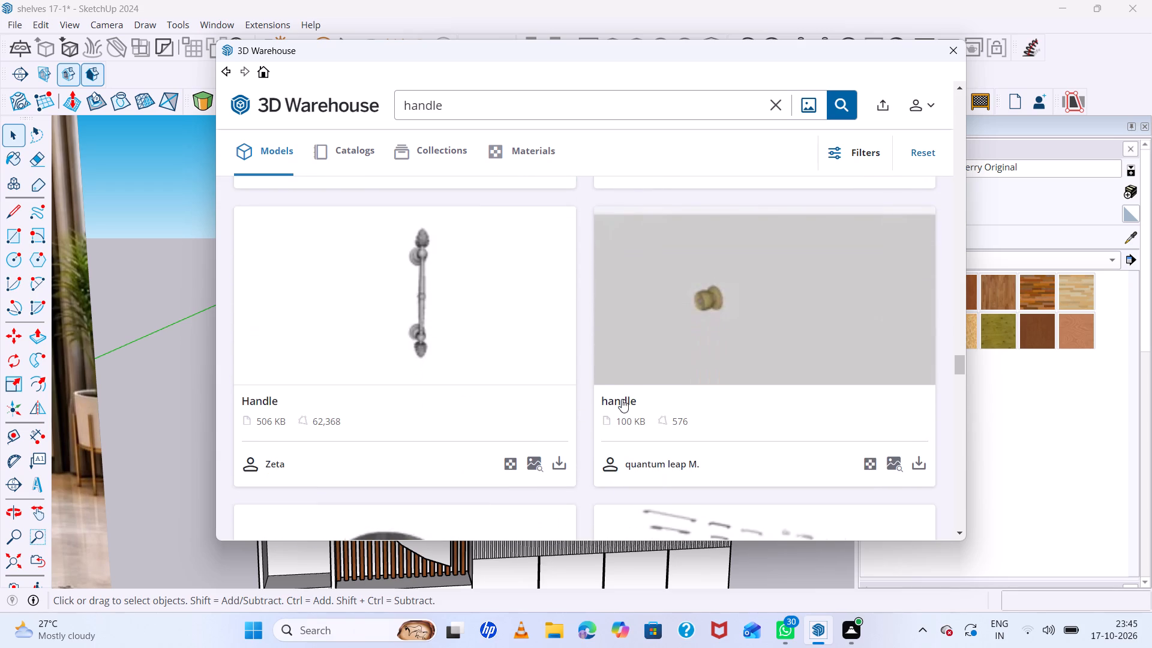
# Download the vertical pull handle with pinecone-shaped ends into the model and place it beside the wardrobe's outer side.
pyautogui.click(434, 250)
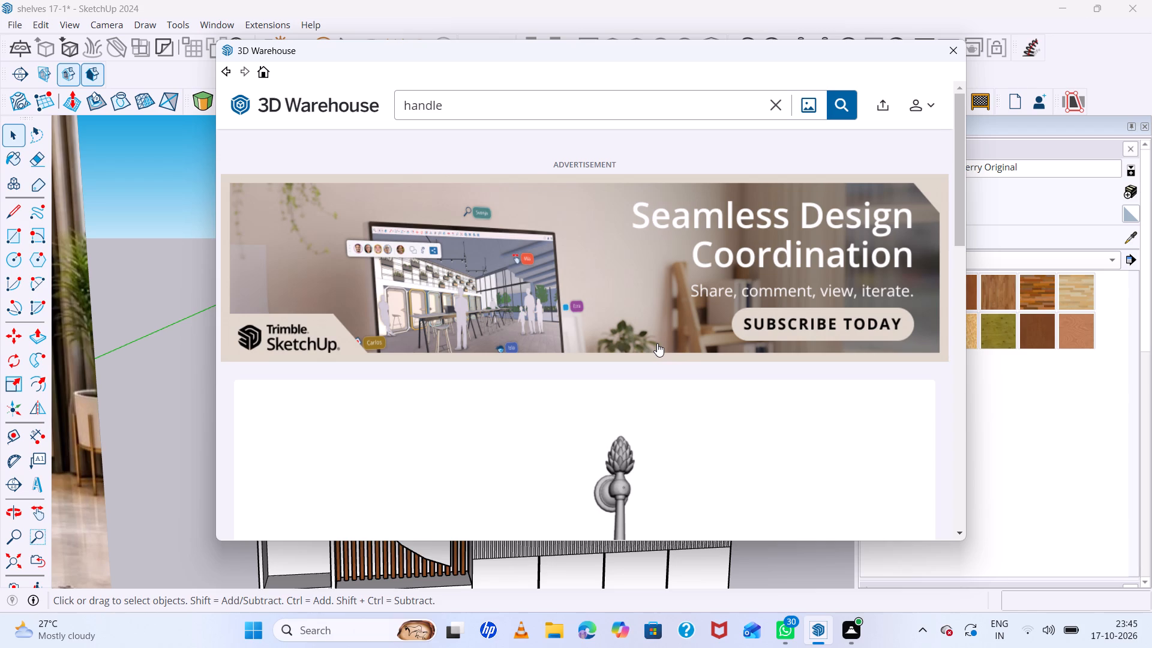
pyautogui.scroll(-10, 566, 367)
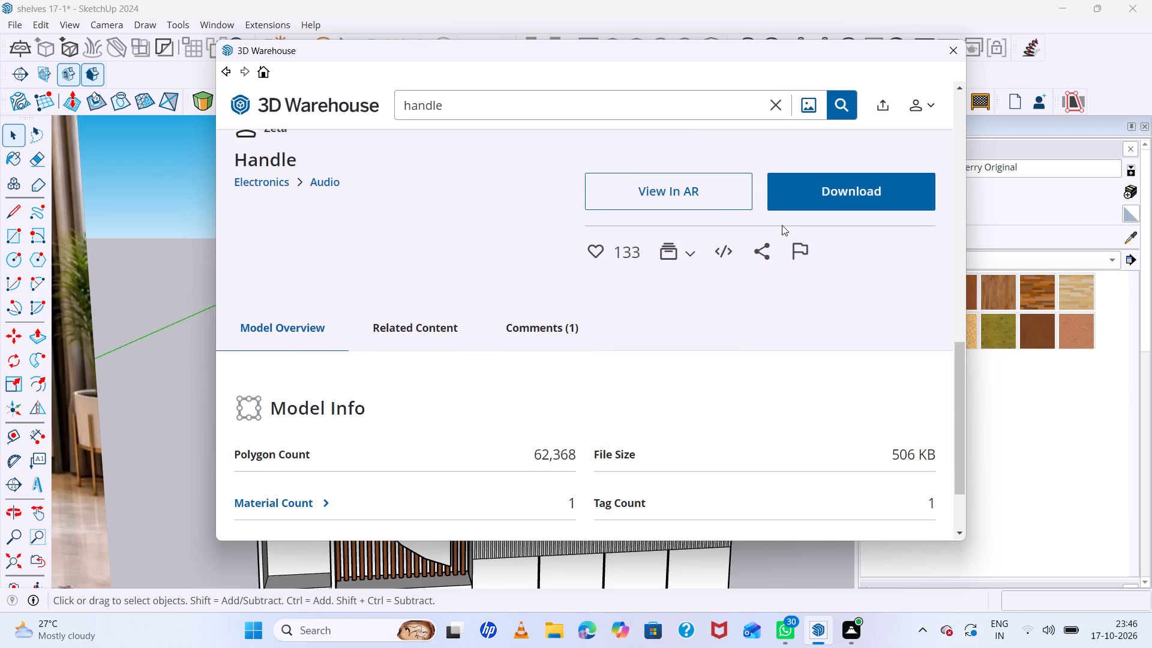
pyautogui.click(799, 193)
pyautogui.click(529, 313)
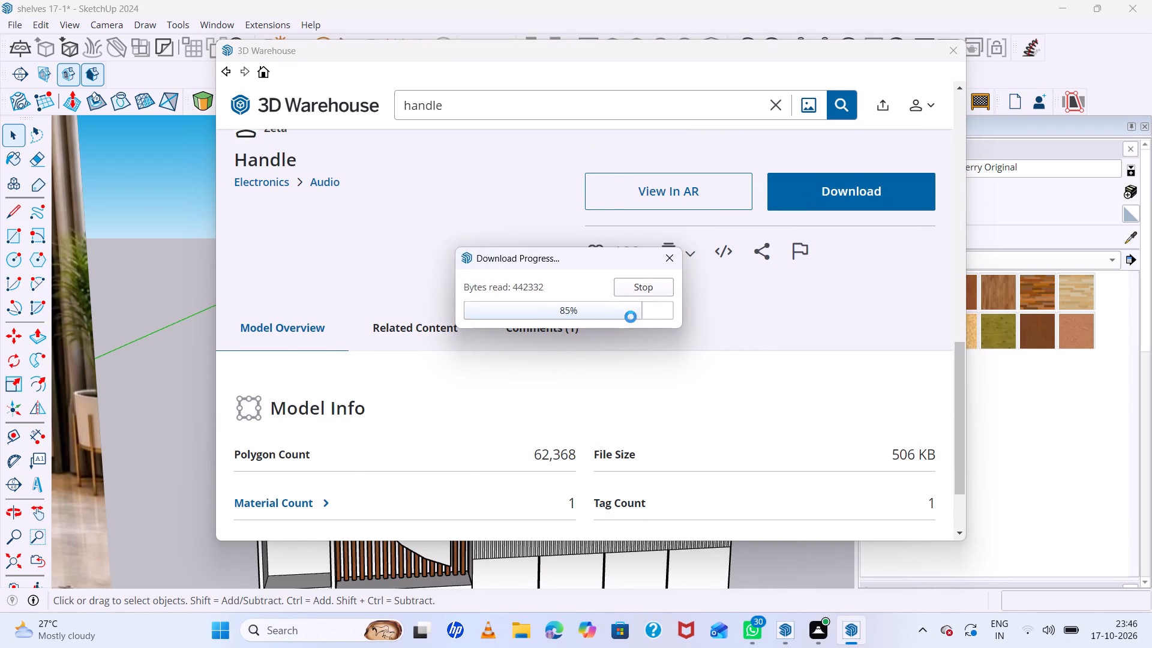
pyautogui.scroll(-13, 561, 364)
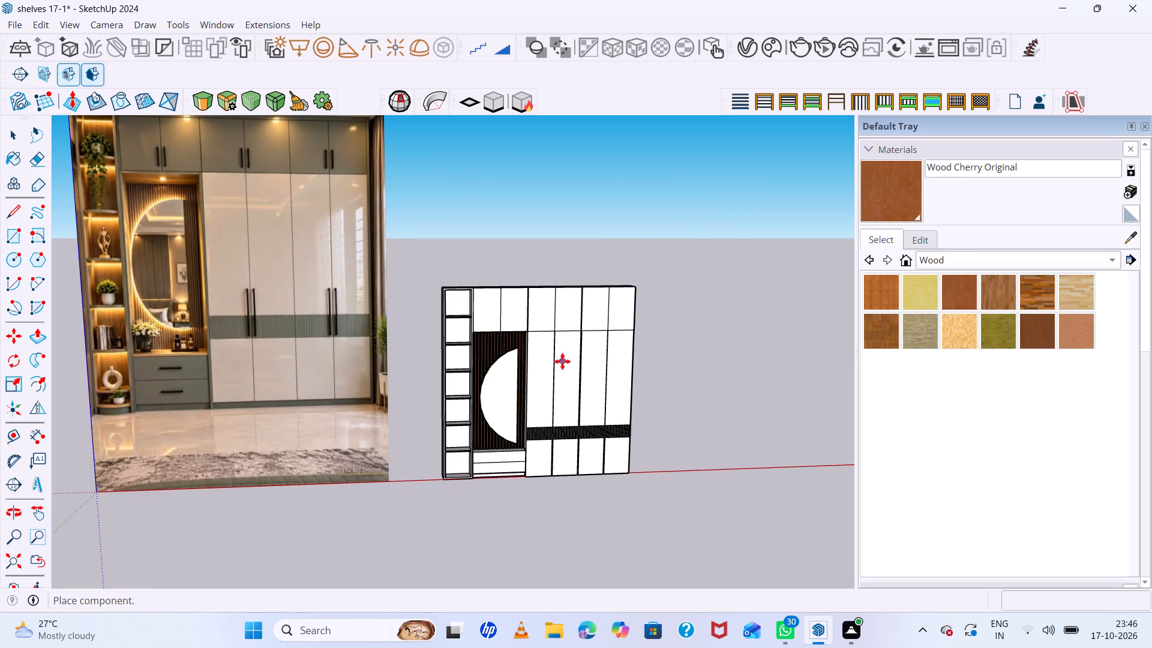
pyautogui.scroll(-7, 563, 361)
pyautogui.click(649, 409)
pyautogui.scroll(3, 649, 409)
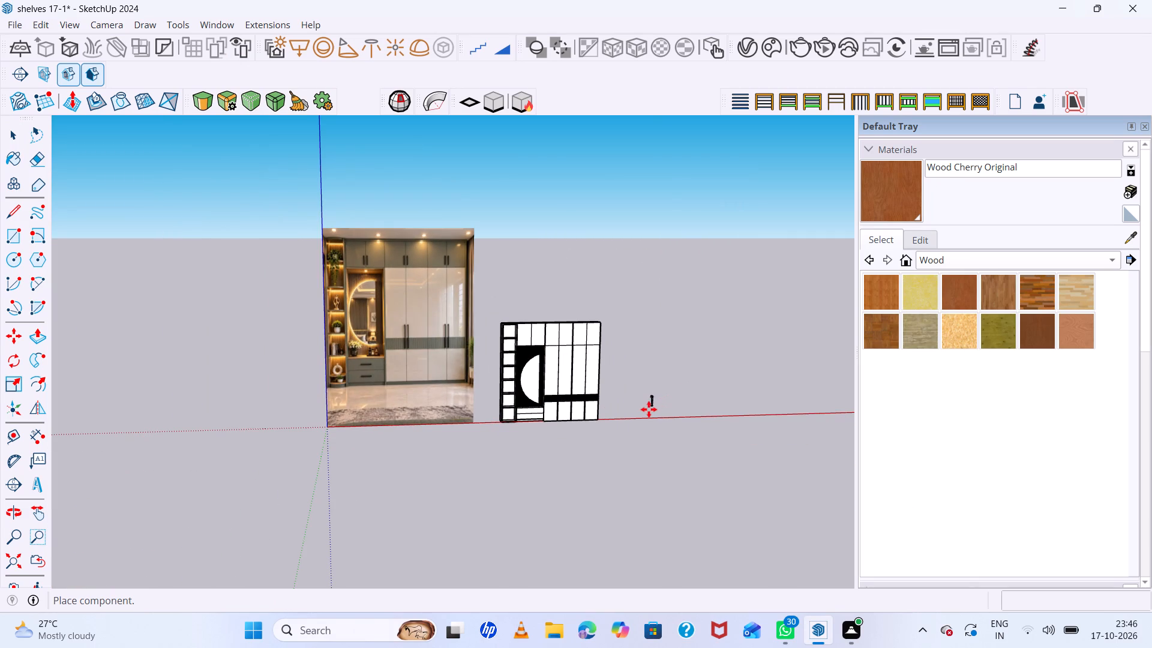
pyautogui.scroll(19, 649, 409)
pyautogui.scroll(6, 651, 406)
pyautogui.press('space')
# Move the handle onto the wardrobe front at the seam between the first two tall doors, just above the fluted band.
pyautogui.scroll(20, 644, 407)
pyautogui.scroll(7, 630, 403)
pyautogui.scroll(7, 703, 398)
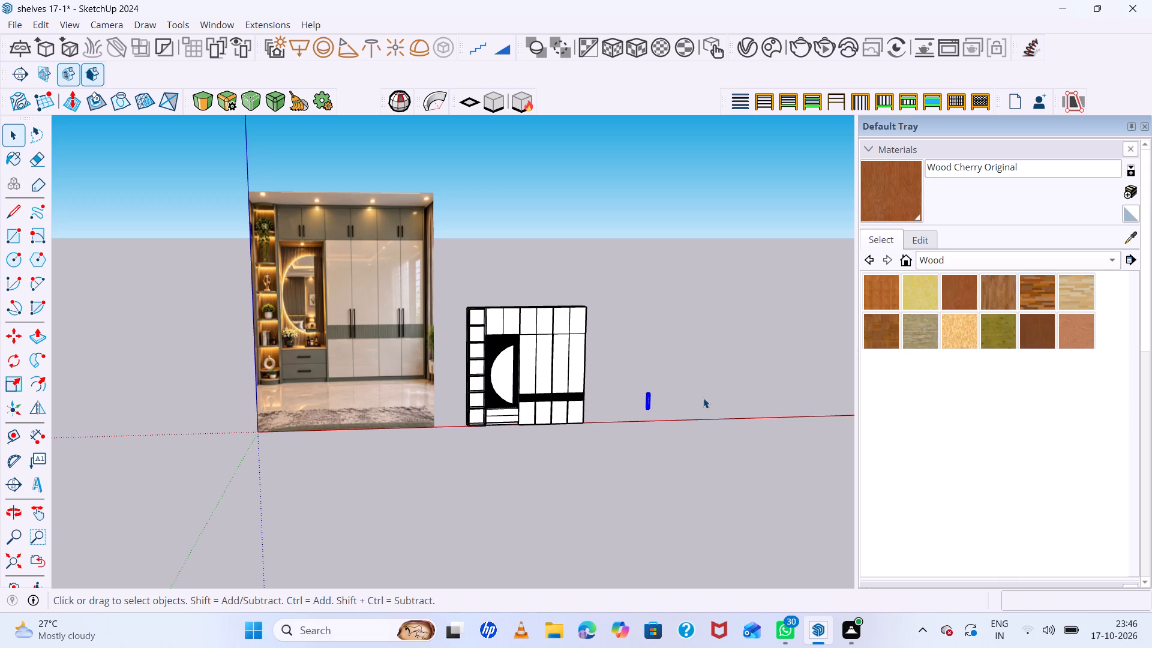
pyautogui.scroll(17, 646, 401)
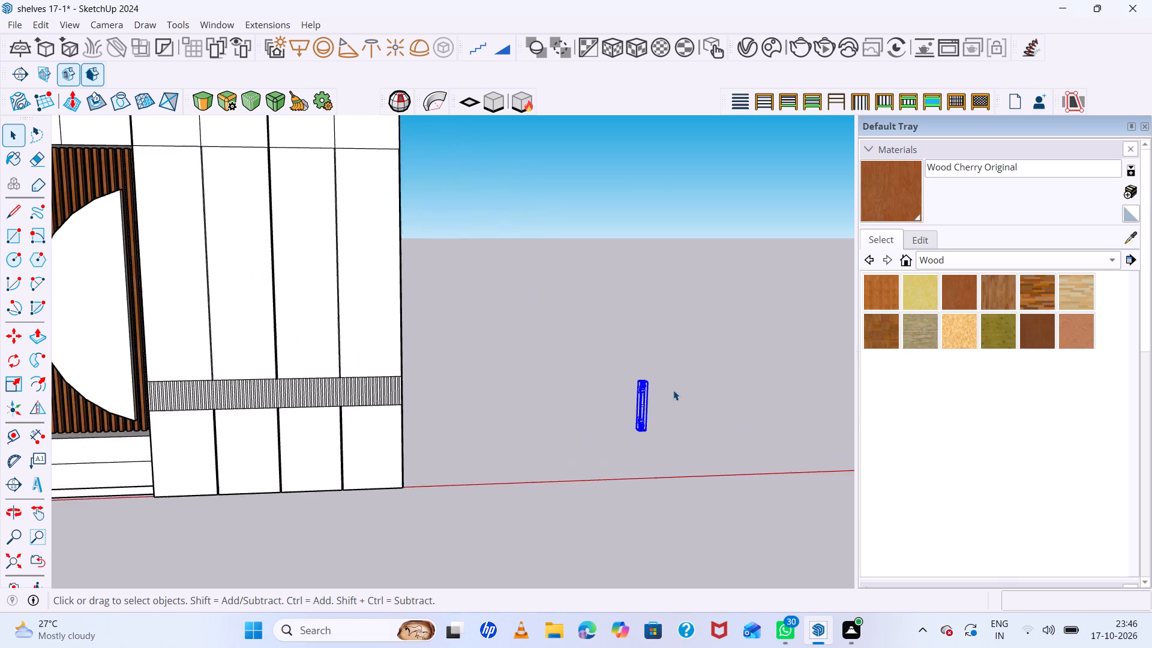
pyautogui.scroll(20, 673, 390)
pyautogui.scroll(12, 673, 390)
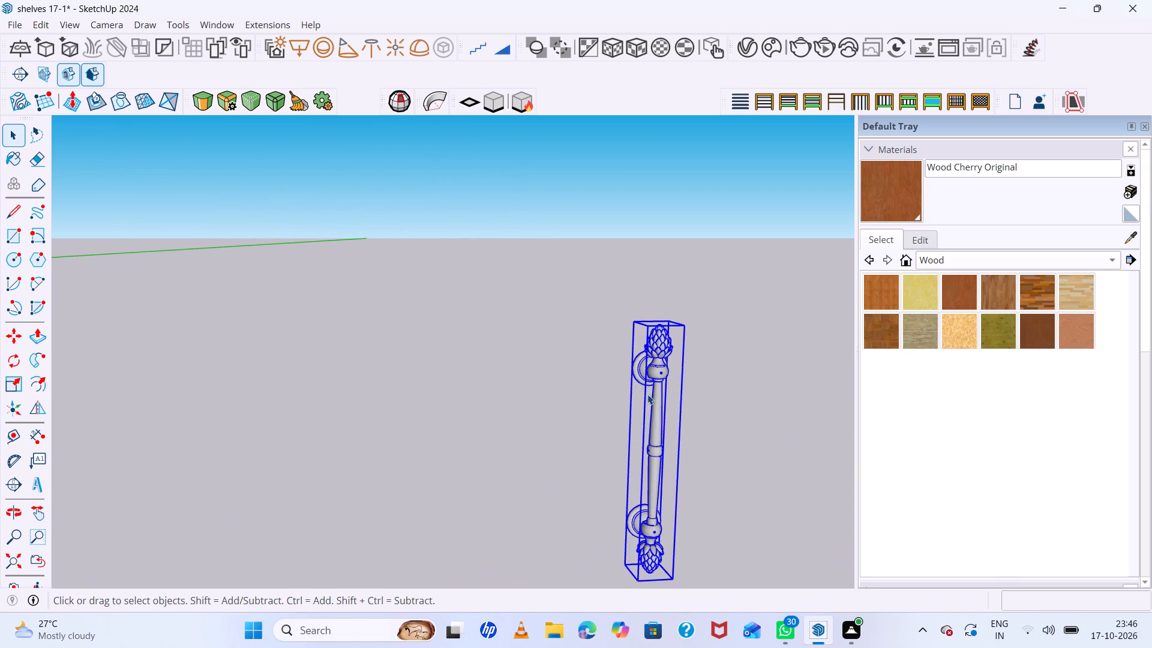
pyautogui.moveTo(671, 394); pyautogui.dragTo(881, 407, button='middle')
pyautogui.scroll(6, 680, 434)
pyautogui.press('m')
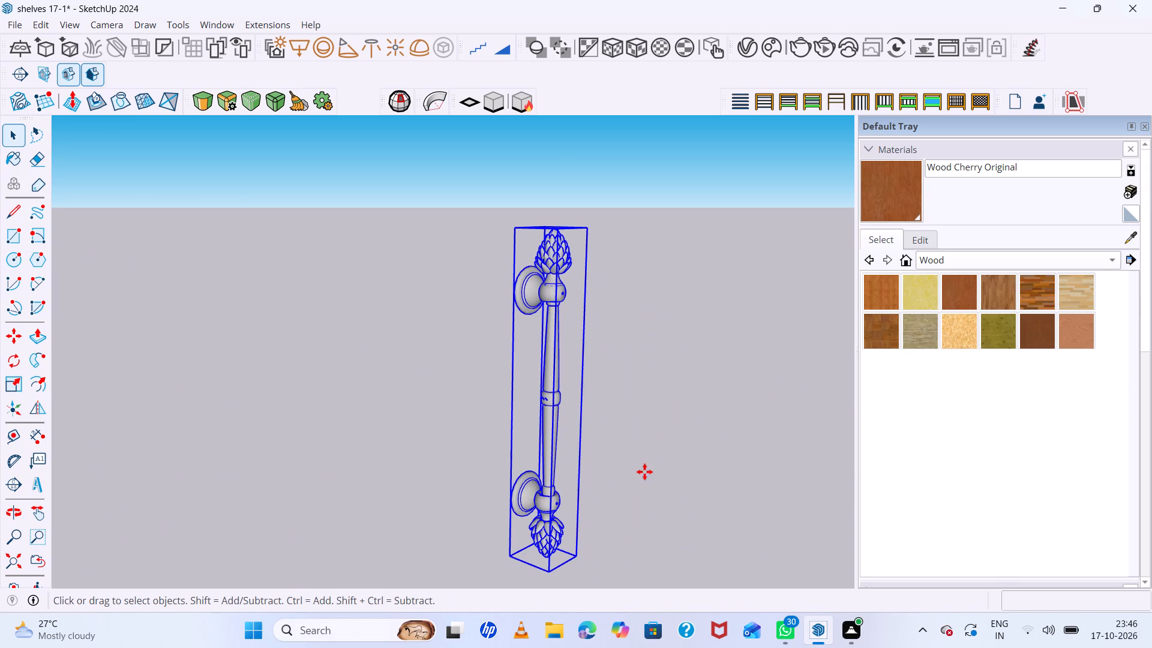
pyautogui.click(513, 511)
pyautogui.scroll(-13, 835, 498)
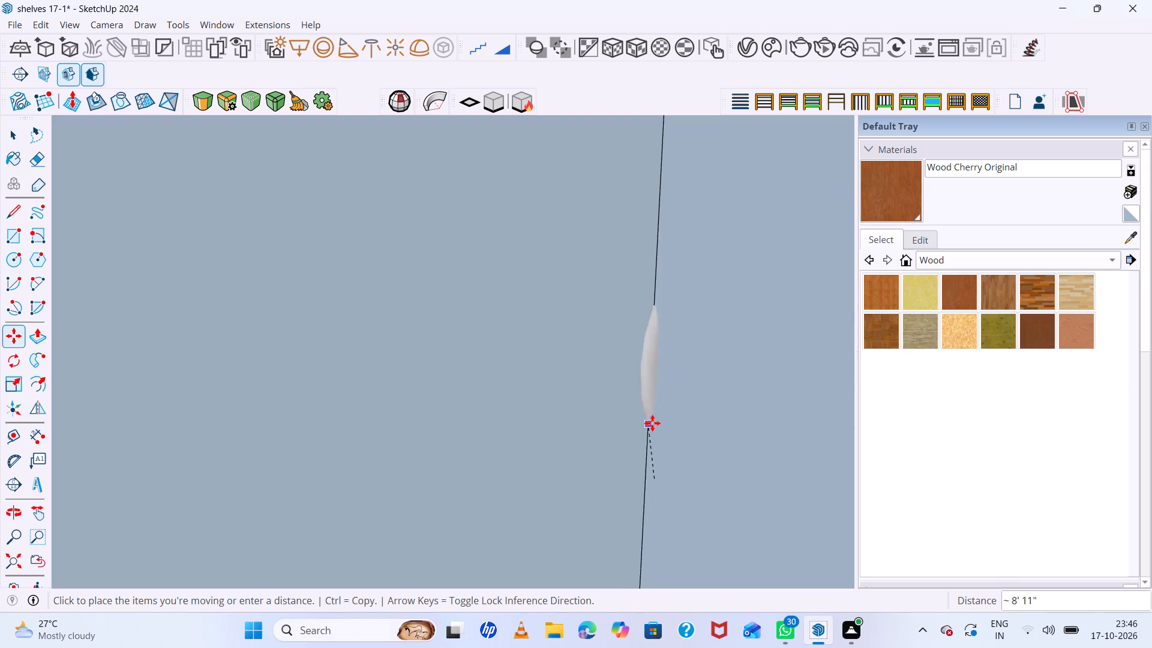
pyautogui.scroll(-15, 652, 423)
pyautogui.scroll(-18, 676, 434)
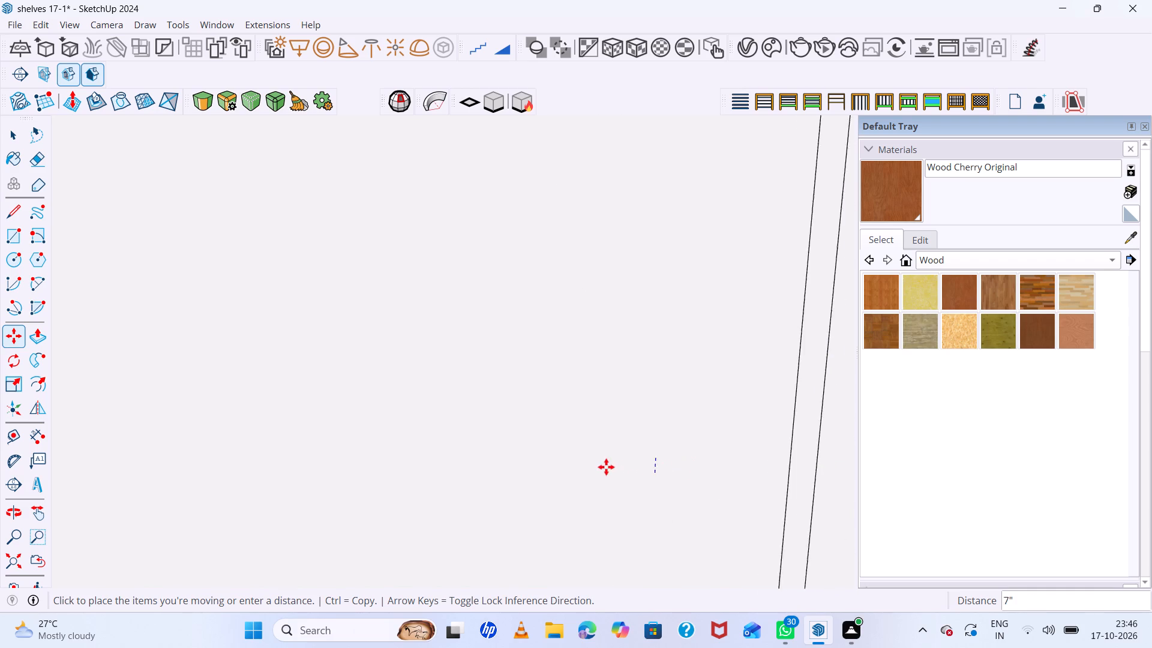
pyautogui.scroll(-20, 606, 467)
pyautogui.scroll(-20, 606, 467)
pyautogui.scroll(-3, 606, 467)
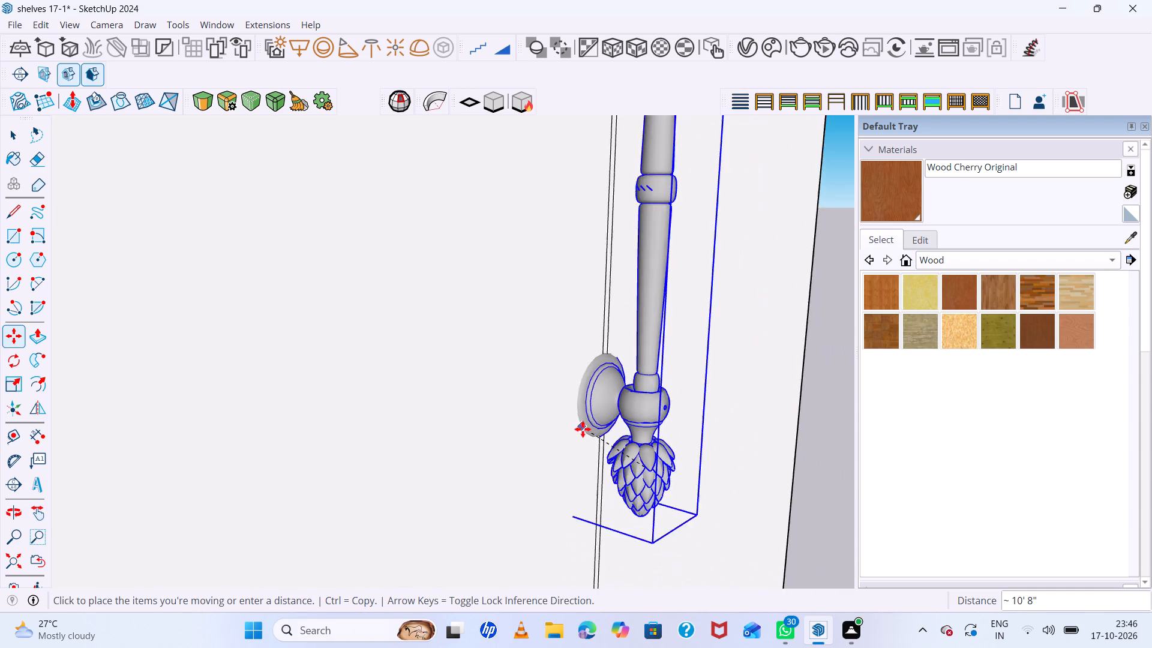
pyautogui.scroll(-20, 583, 429)
pyautogui.scroll(-7, 583, 429)
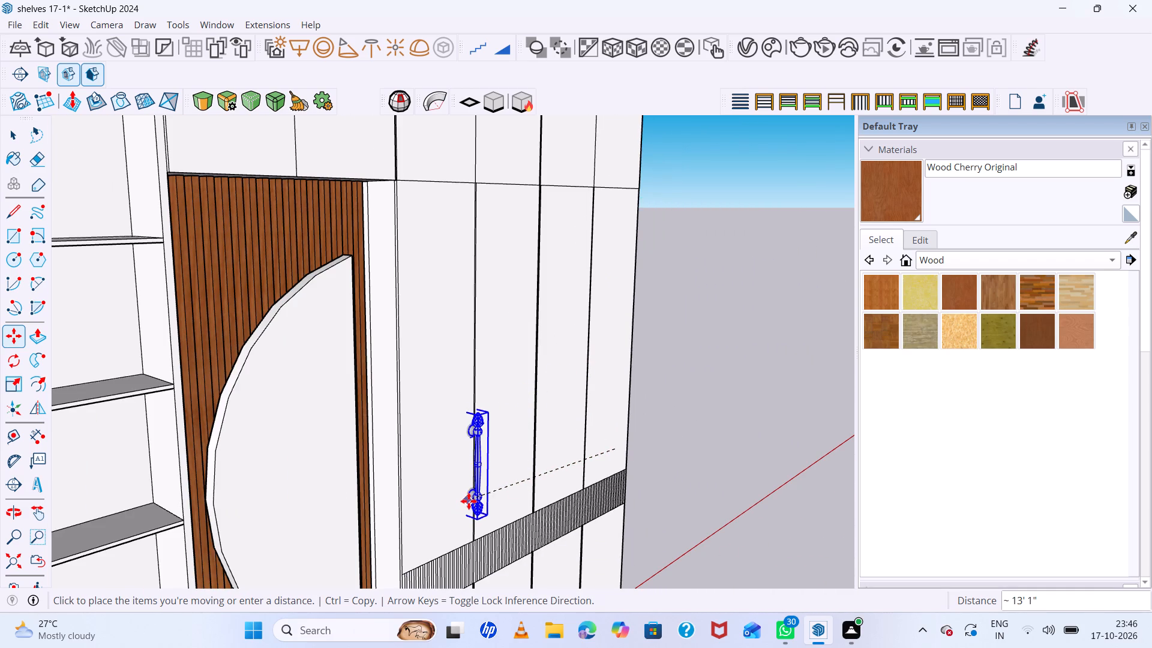
pyautogui.click(469, 500)
# Examine from the side and the front how the handle sits against the tall doors.
pyautogui.scroll(7, 472, 500)
pyautogui.moveTo(485, 496); pyautogui.dragTo(632, 450, button='middle')
pyautogui.scroll(15, 524, 483)
pyautogui.scroll(-20, 472, 511)
pyautogui.scroll(-8, 472, 511)
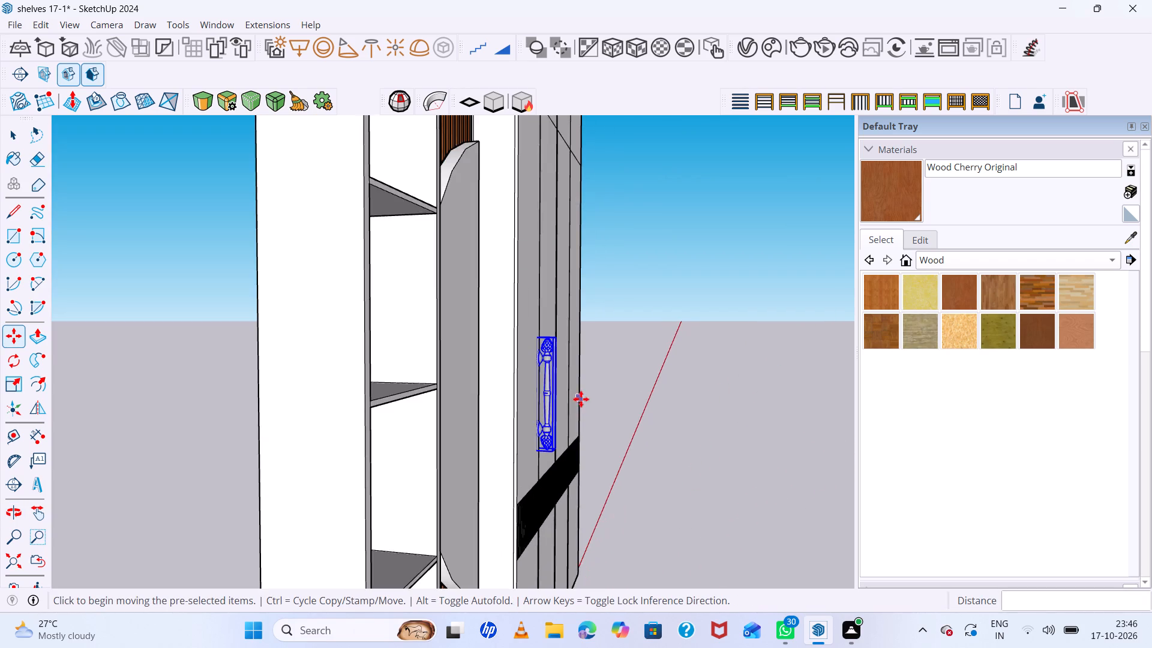
pyautogui.scroll(-2, 581, 399)
pyautogui.moveTo(653, 407); pyautogui.dragTo(343, 476, button='middle')
pyautogui.moveTo(746, 415); pyautogui.dragTo(505, 420, button='middle')
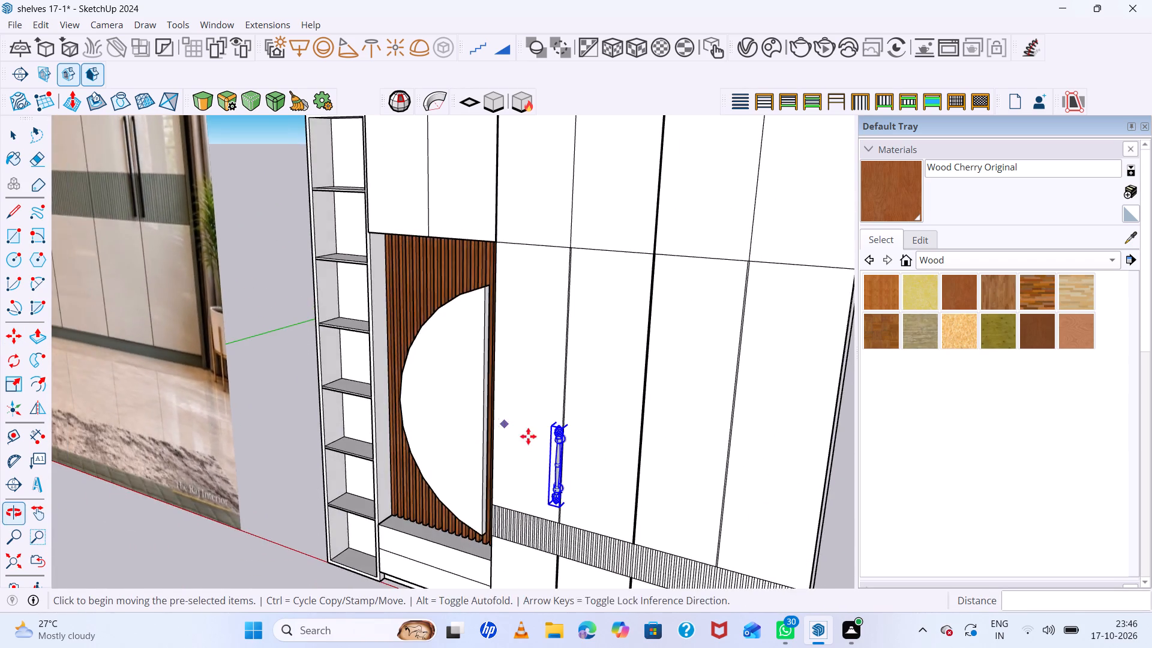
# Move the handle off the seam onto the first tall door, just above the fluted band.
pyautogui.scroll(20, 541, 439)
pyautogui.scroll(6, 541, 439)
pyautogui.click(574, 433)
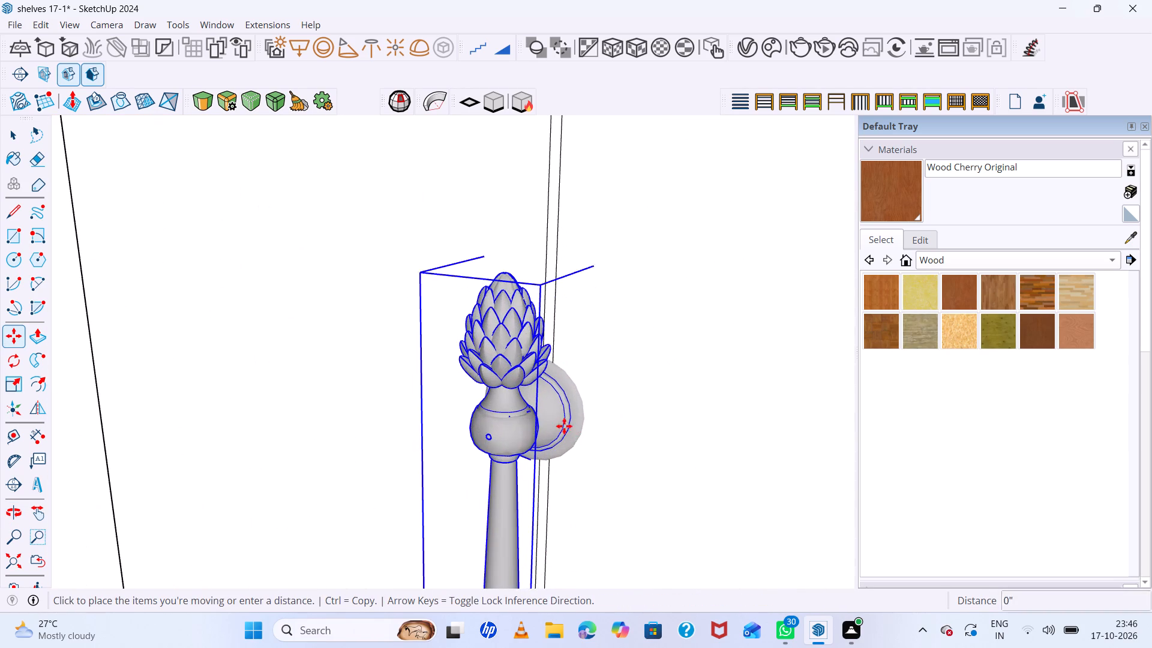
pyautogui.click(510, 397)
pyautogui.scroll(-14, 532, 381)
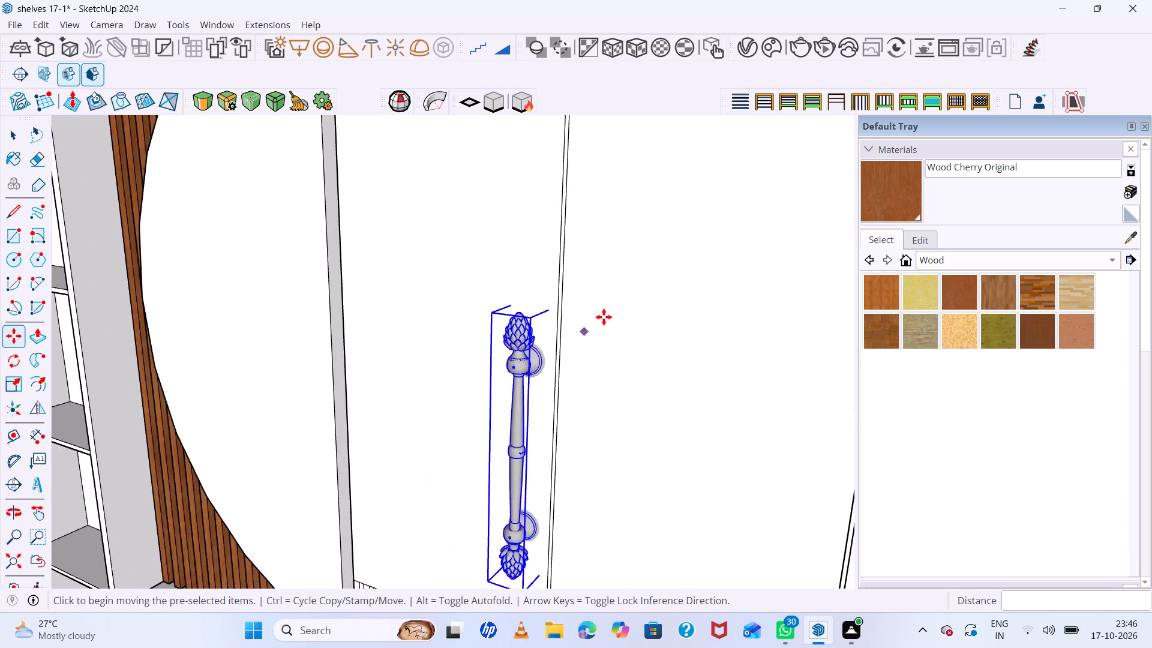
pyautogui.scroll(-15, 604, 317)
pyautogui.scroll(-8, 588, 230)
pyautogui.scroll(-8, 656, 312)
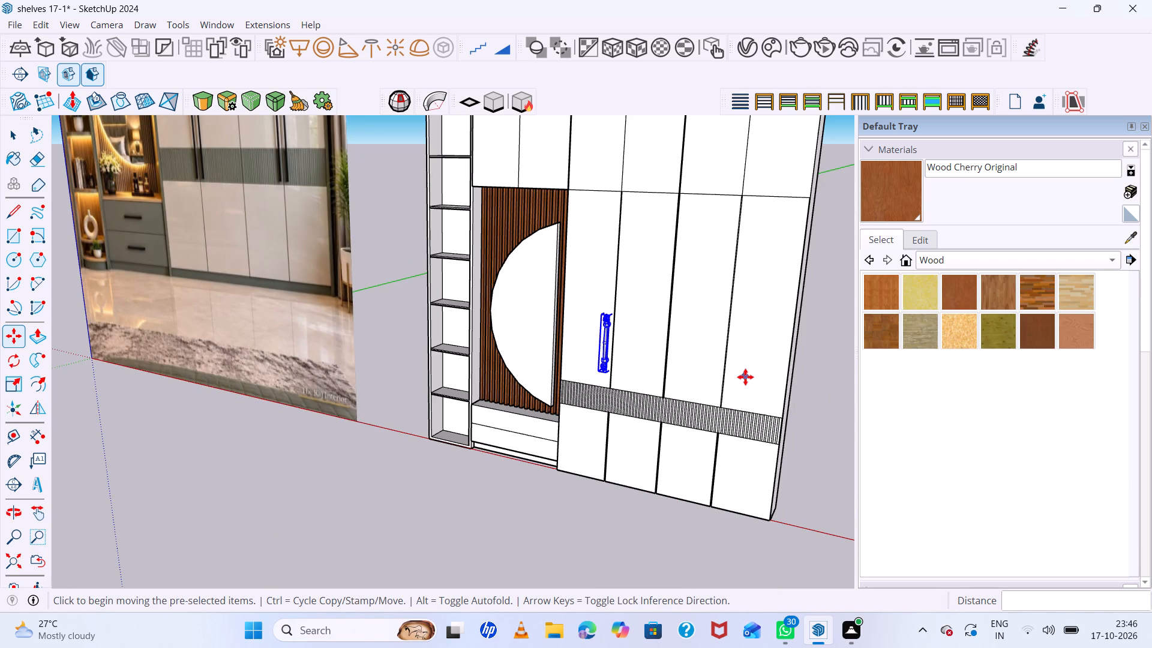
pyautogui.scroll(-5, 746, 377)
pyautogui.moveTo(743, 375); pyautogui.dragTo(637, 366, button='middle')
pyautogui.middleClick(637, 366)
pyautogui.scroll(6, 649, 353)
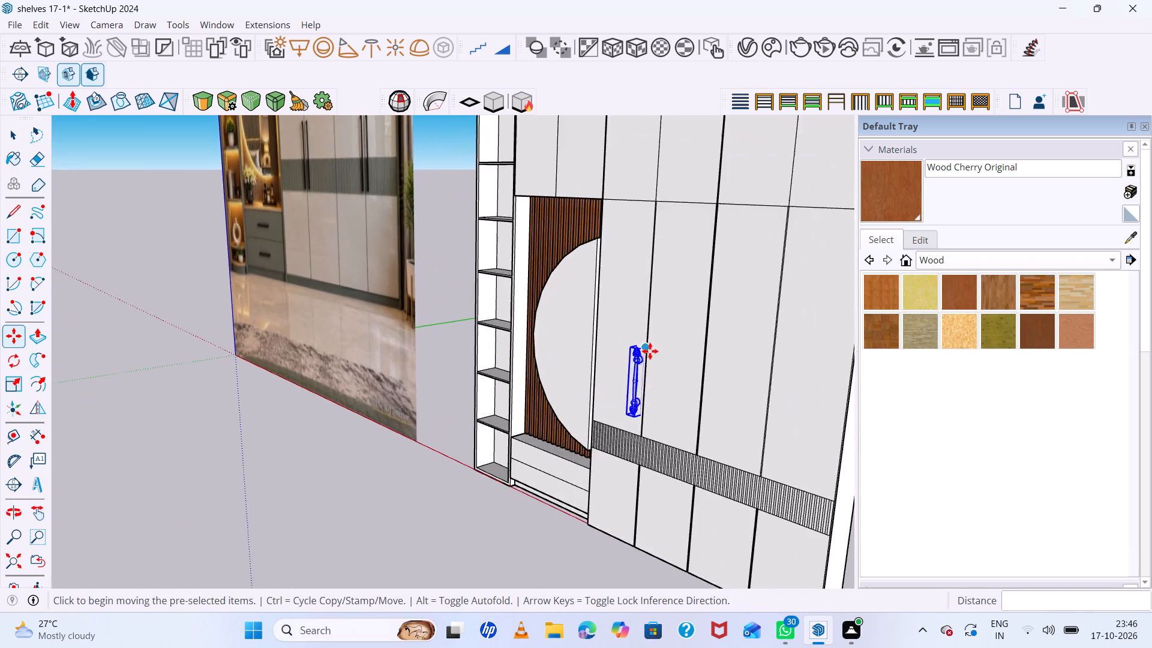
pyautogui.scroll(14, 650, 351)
# Undo the handle moves and its placement so the pinecone-ended handle is removed from the model.
pyautogui.hotkey('ctrl', 'z')
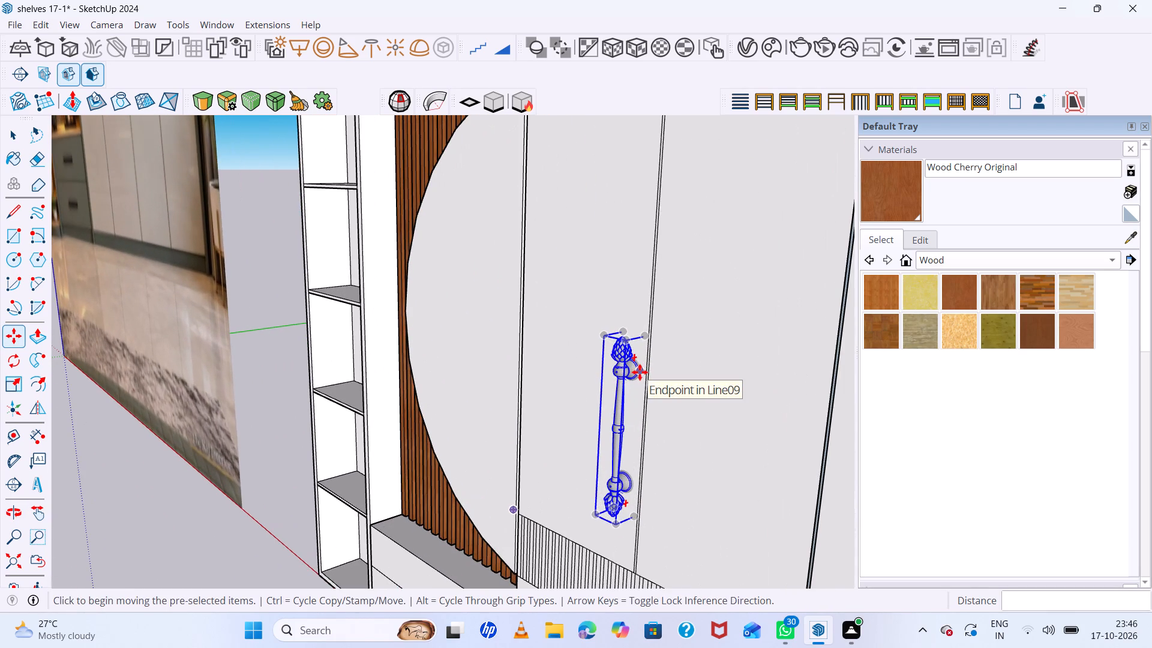
pyautogui.keyDown('ctrl'); pyautogui.scroll(-8, 641, 376); pyautogui.keyUp('ctrl')
pyautogui.scroll(-7, 664, 377)
pyautogui.hotkey('ctrl', 'z')
pyautogui.scroll(-19, 659, 372)
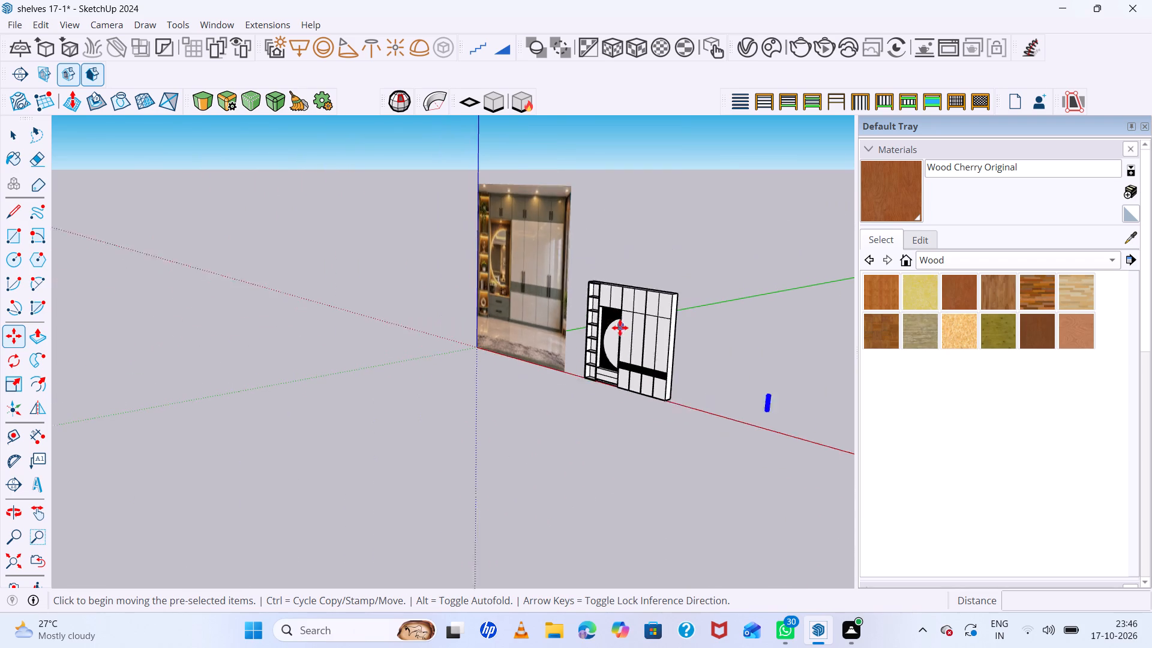
pyautogui.scroll(-2, 620, 328)
pyautogui.hotkey('ctrl', 'z')
pyautogui.scroll(-8, 774, 382)
# Examine the shape, length and position of the tall doors' long bar handles in the reference photo.
pyautogui.scroll(8, 667, 361)
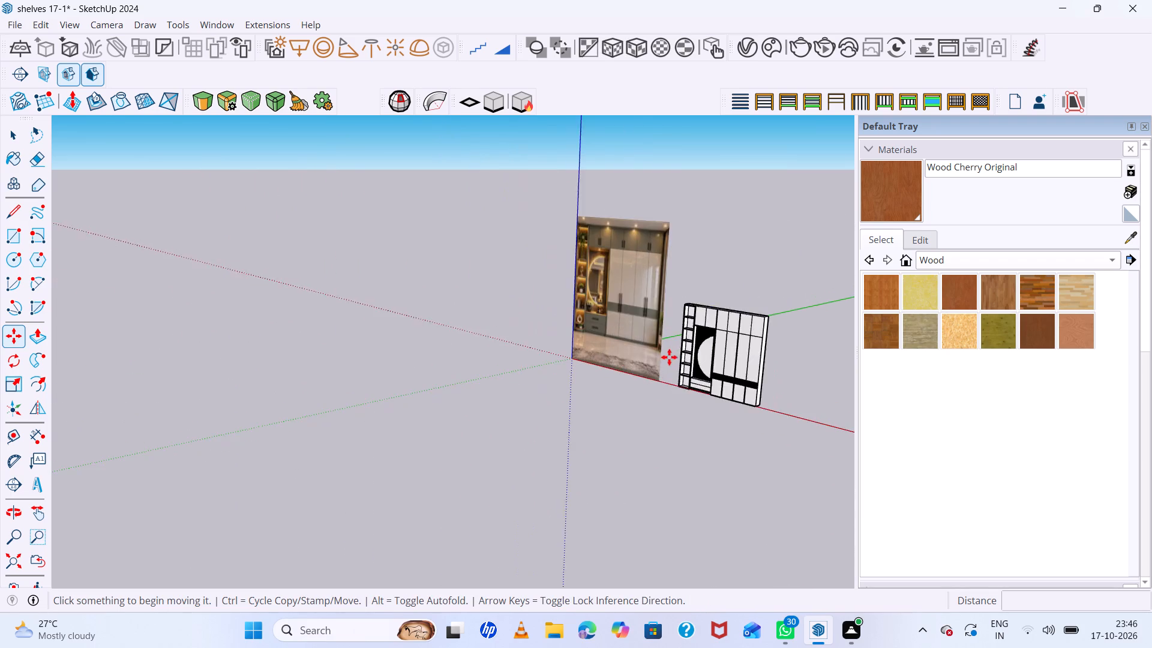
pyautogui.scroll(6, 669, 357)
pyautogui.moveTo(736, 389); pyautogui.dragTo(1016, 433, button='middle')
pyautogui.scroll(7, 703, 281)
pyautogui.press('space')
pyautogui.scroll(-16, 653, 235)
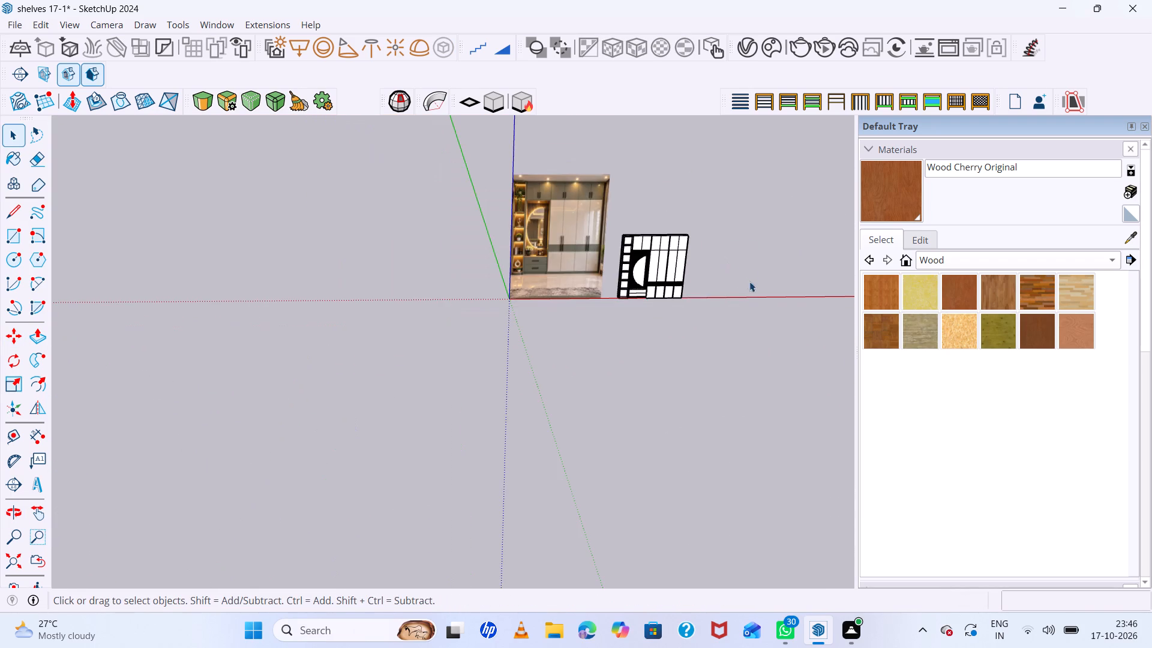
pyautogui.scroll(20, 524, 211)
pyautogui.scroll(5, 524, 211)
pyautogui.scroll(4, 584, 245)
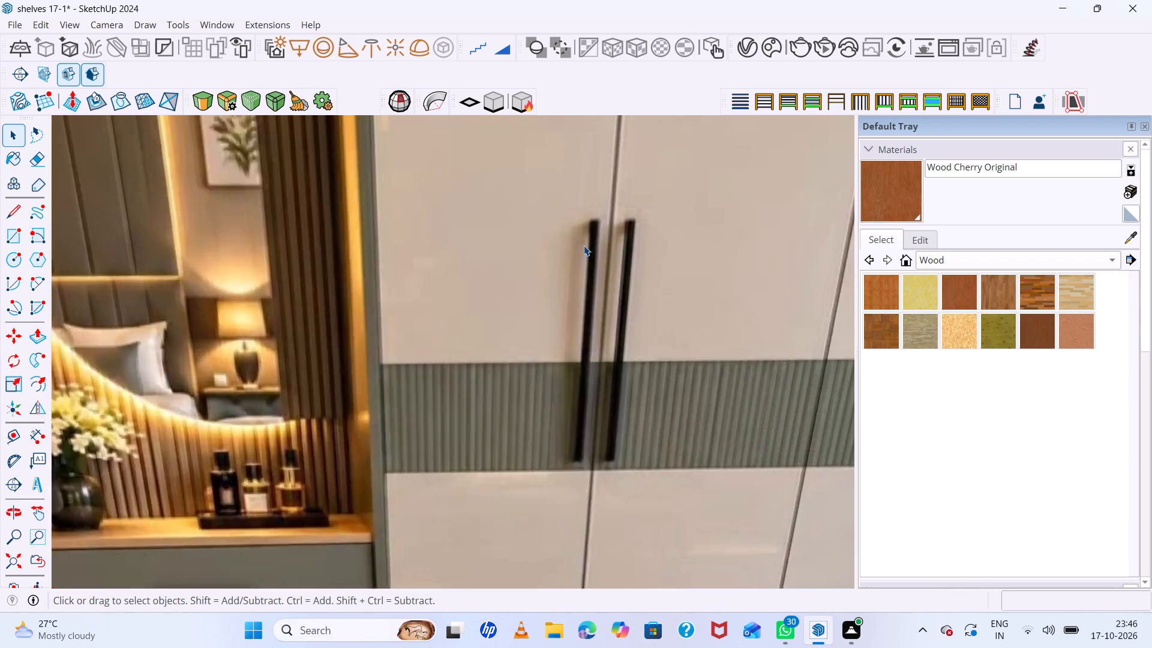
pyautogui.scroll(3, 584, 245)
pyautogui.moveTo(584, 244); pyautogui.dragTo(675, 233, button='middle')
pyautogui.moveTo(664, 231); pyautogui.dragTo(657, 231, button='middle')
pyautogui.middleClick(656, 231)
pyautogui.scroll(-8, 635, 238)
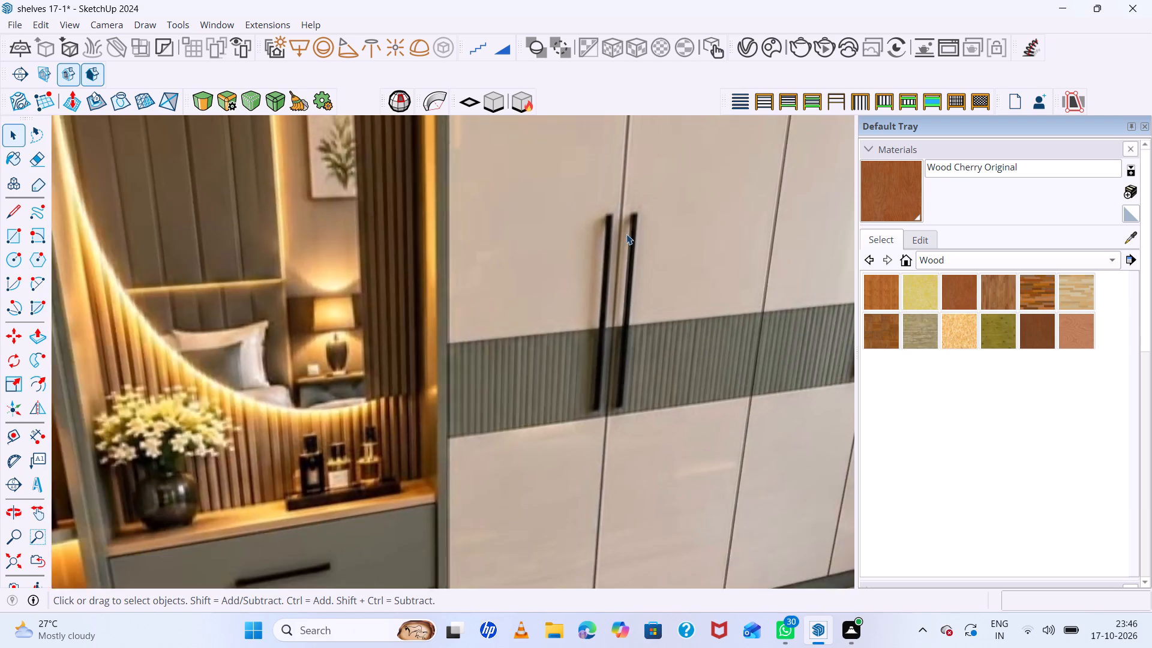
pyautogui.scroll(-20, 626, 234)
pyautogui.scroll(-8, 626, 234)
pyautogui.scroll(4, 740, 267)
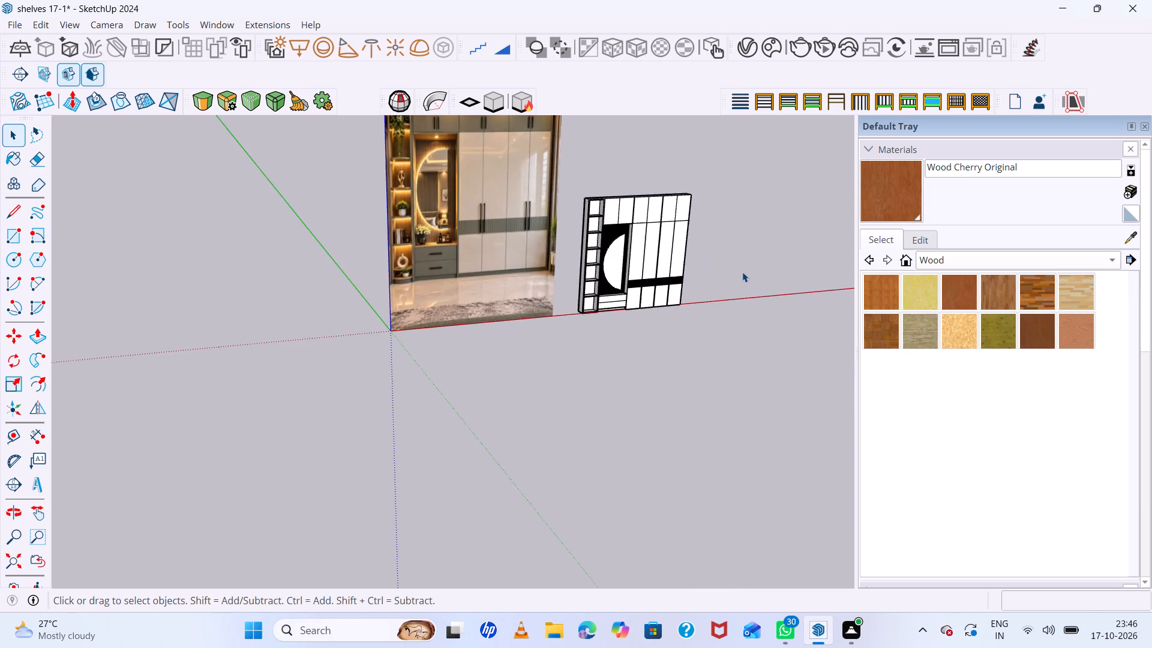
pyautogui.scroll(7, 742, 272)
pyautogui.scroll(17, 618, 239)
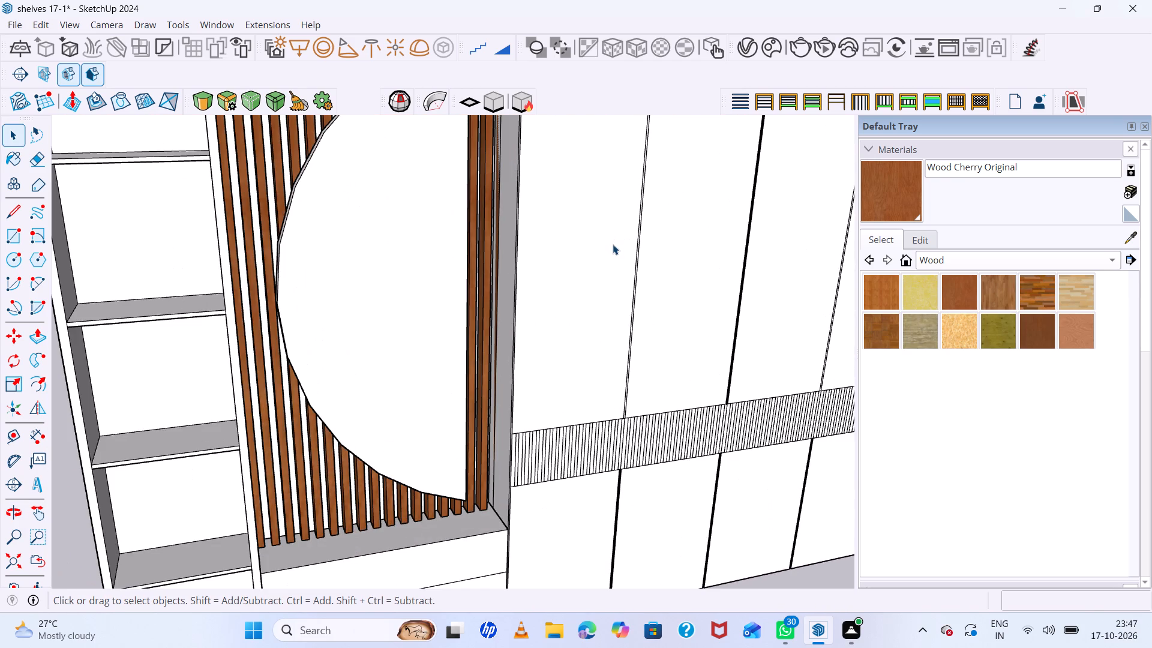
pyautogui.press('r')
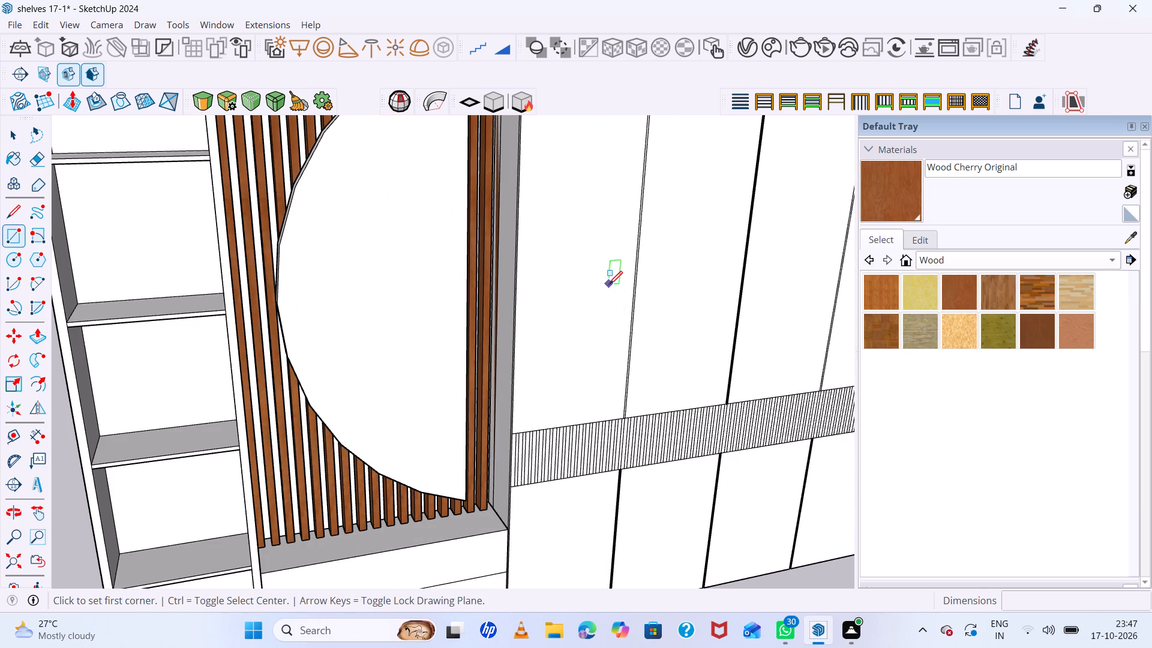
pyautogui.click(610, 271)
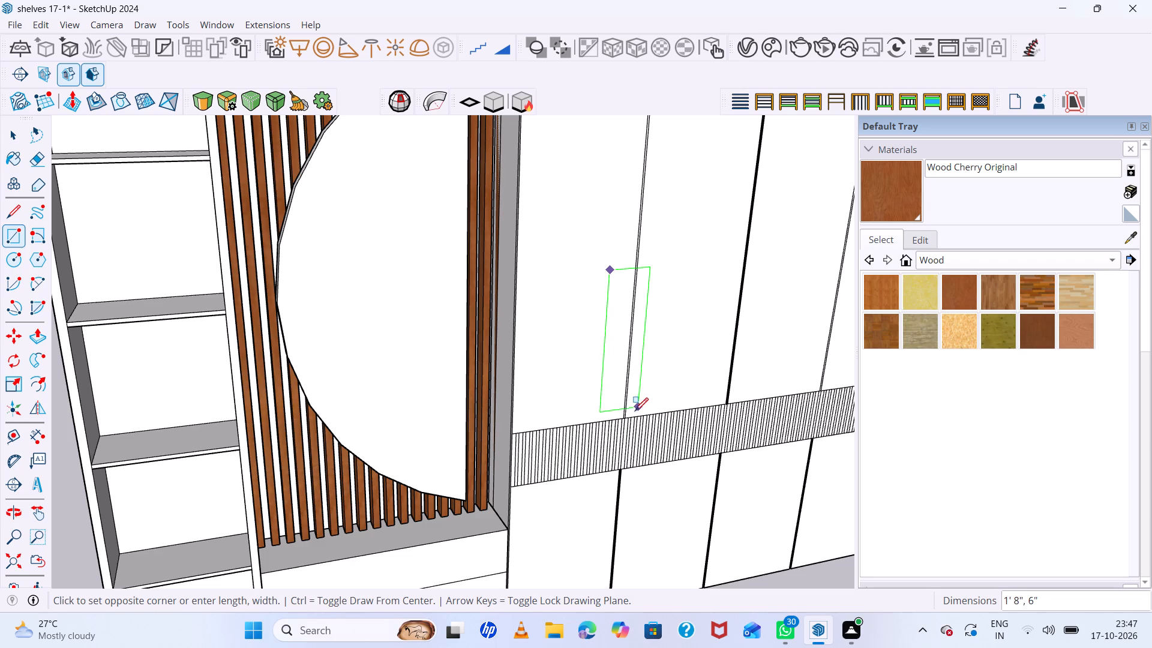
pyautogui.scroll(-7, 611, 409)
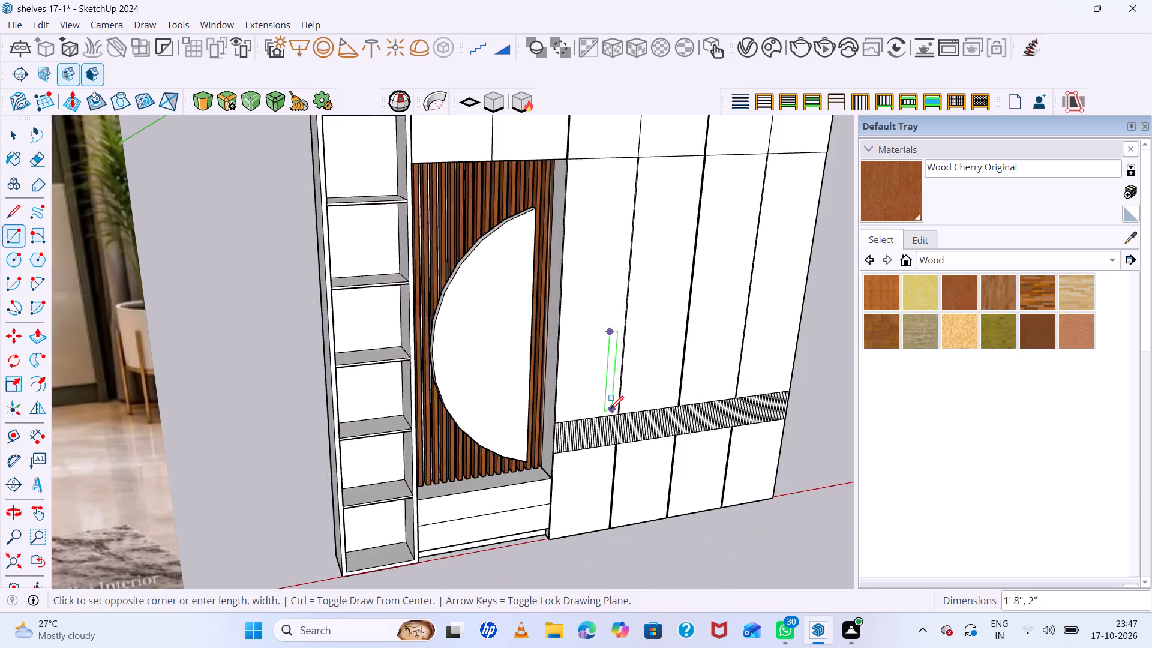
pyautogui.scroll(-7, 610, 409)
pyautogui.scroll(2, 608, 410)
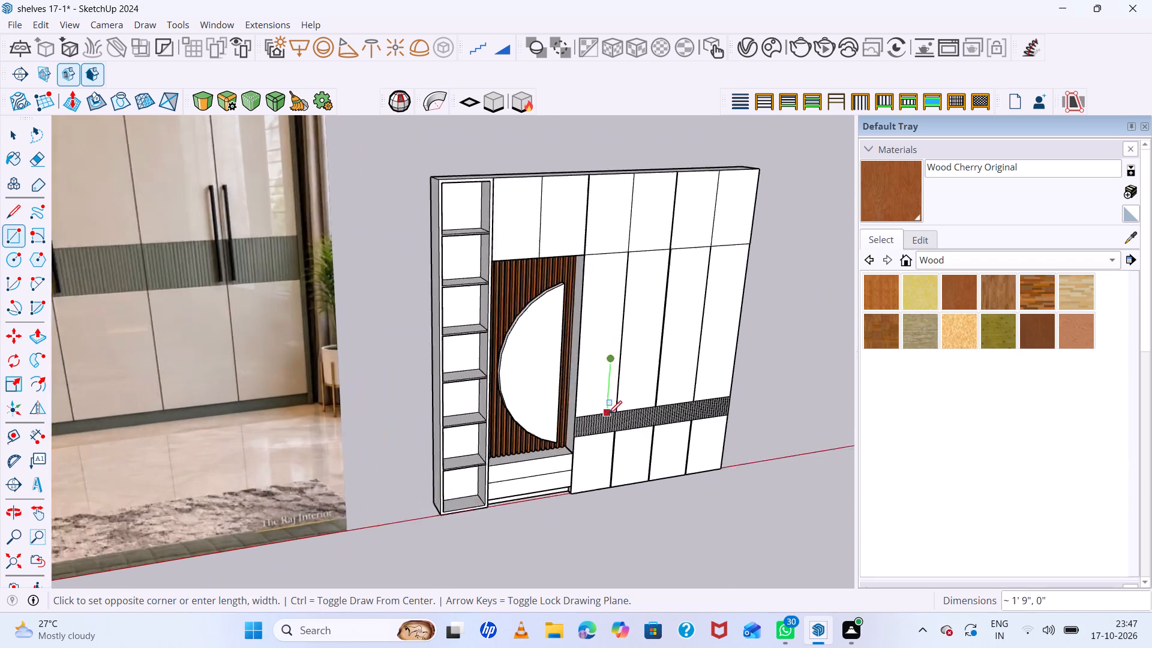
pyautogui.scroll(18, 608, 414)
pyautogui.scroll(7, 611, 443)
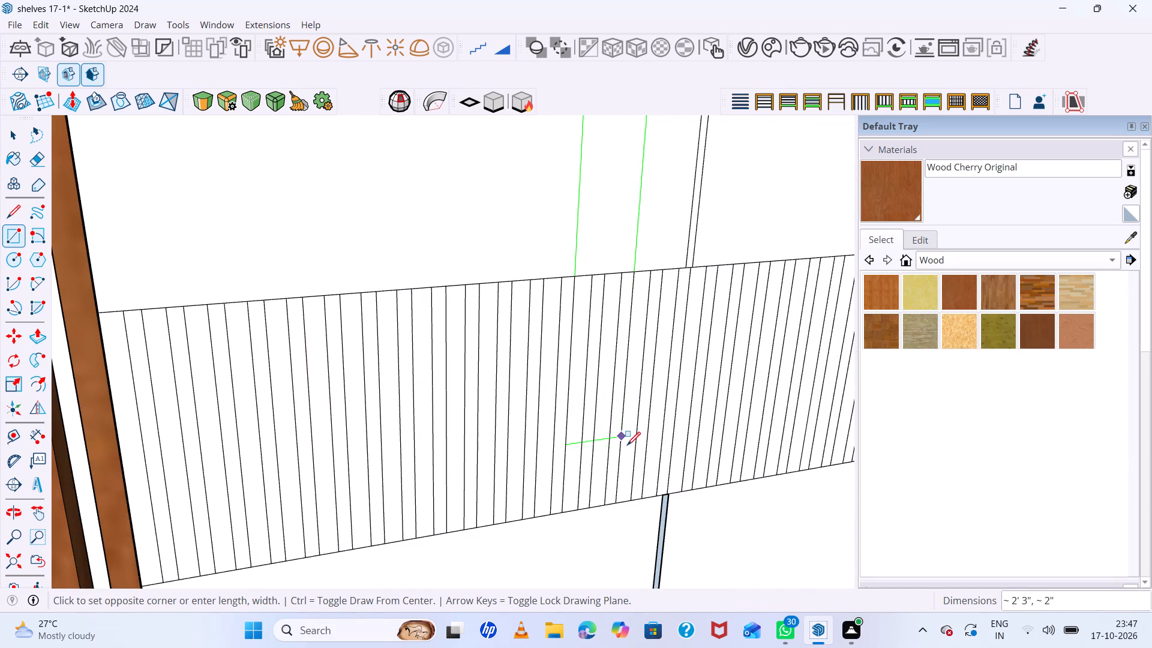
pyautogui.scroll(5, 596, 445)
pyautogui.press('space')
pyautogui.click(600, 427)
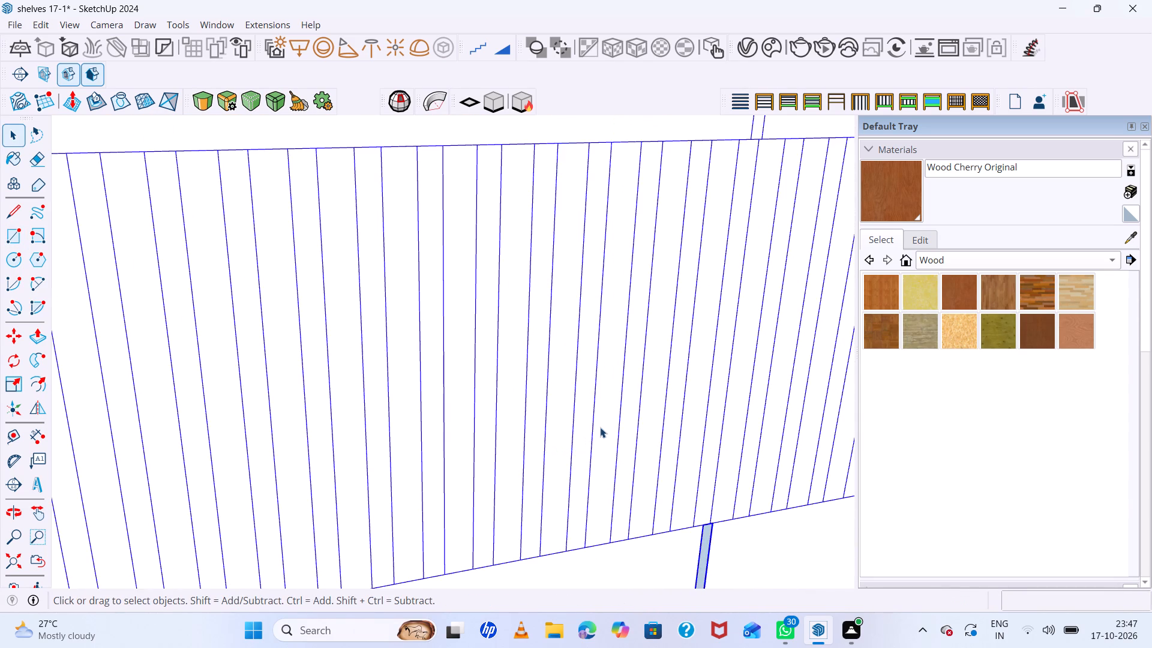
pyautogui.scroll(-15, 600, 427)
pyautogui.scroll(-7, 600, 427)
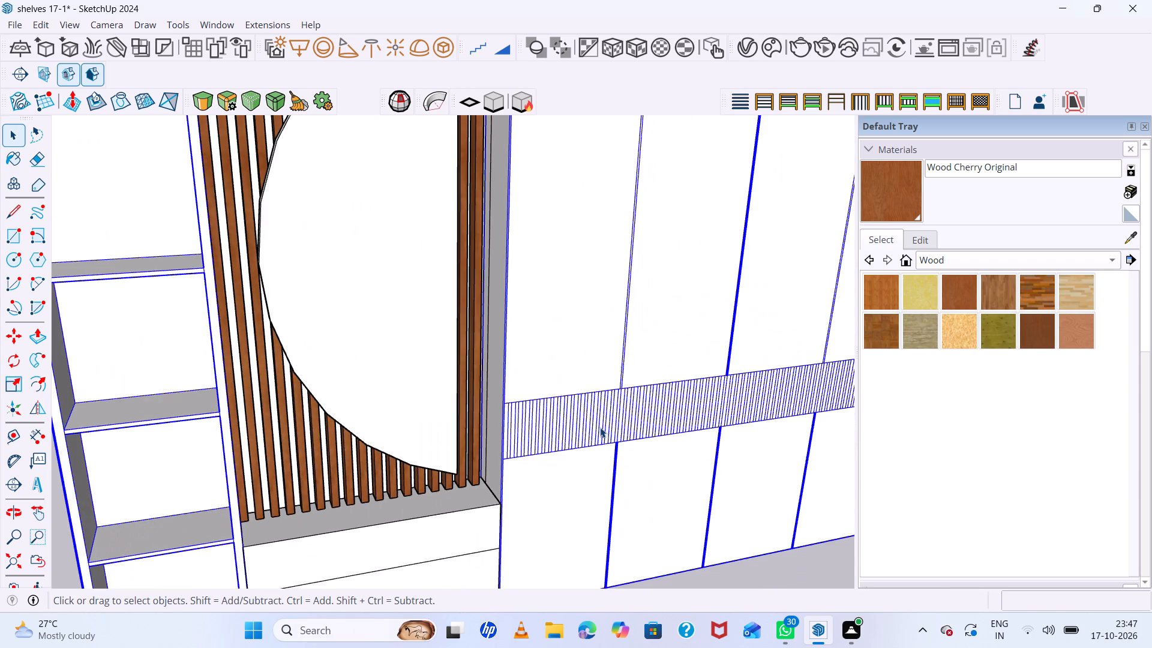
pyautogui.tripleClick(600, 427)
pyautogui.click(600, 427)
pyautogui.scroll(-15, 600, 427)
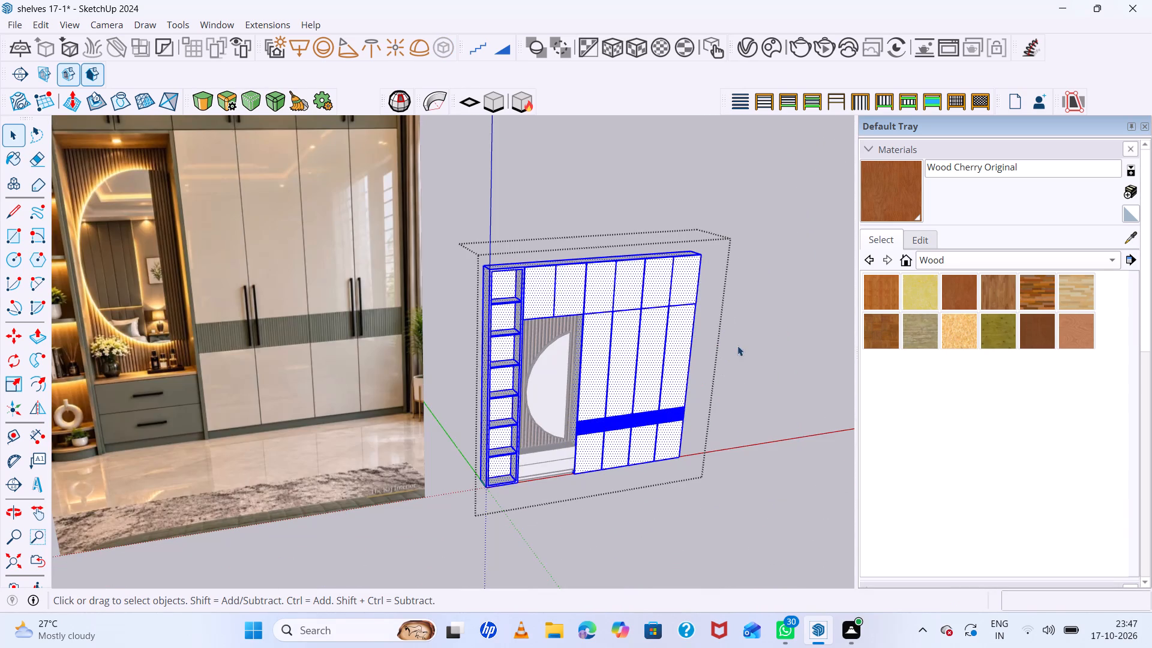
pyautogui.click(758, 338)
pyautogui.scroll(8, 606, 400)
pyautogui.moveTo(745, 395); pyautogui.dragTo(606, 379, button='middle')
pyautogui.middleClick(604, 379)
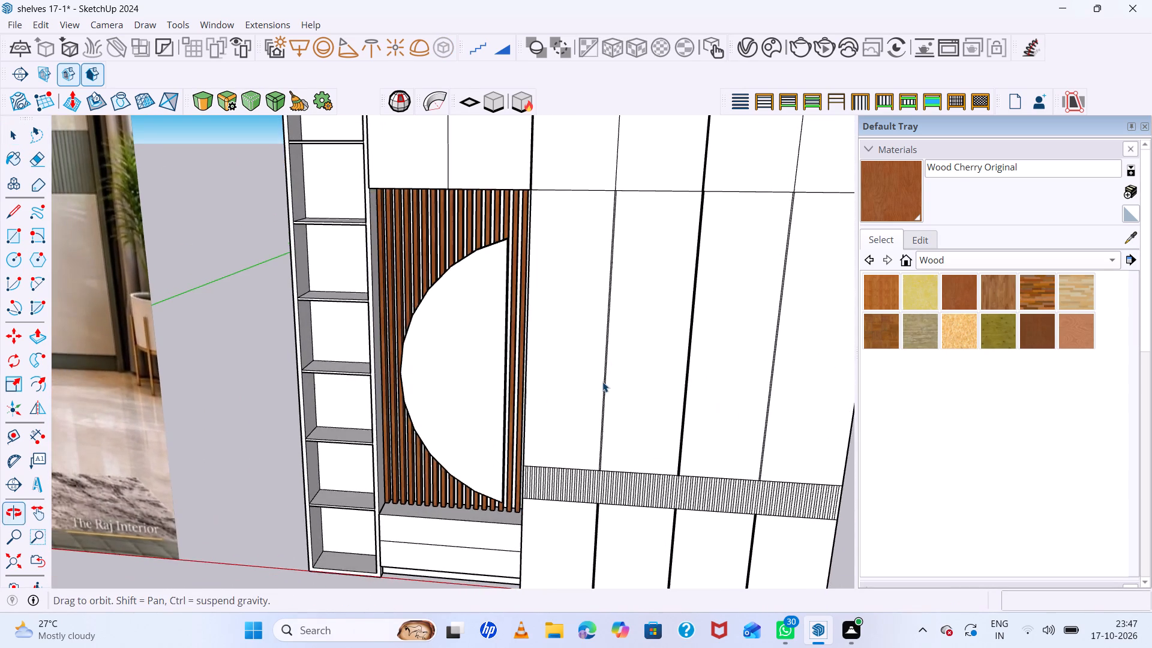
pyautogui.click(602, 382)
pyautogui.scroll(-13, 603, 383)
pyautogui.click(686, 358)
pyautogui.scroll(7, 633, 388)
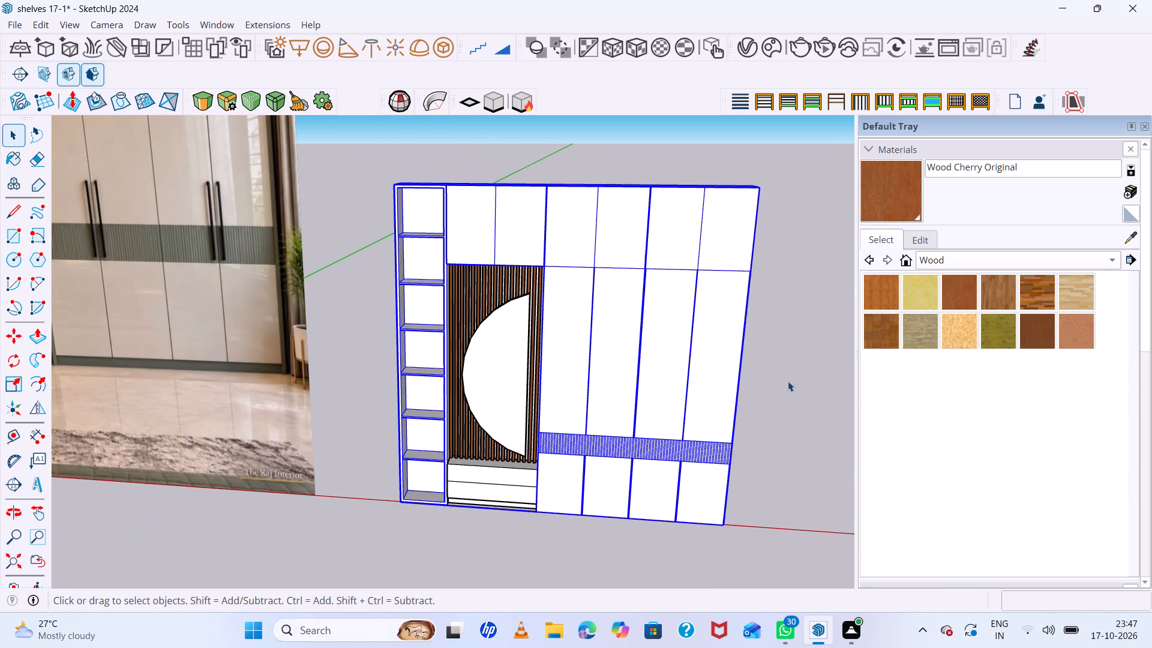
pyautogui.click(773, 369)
# Draw a narrow vertical rectangle about 2' by 1" on the first tall door, extending down over the fluted band.
pyautogui.scroll(5, 678, 401)
pyautogui.moveTo(689, 402); pyautogui.dragTo(771, 395, button='middle')
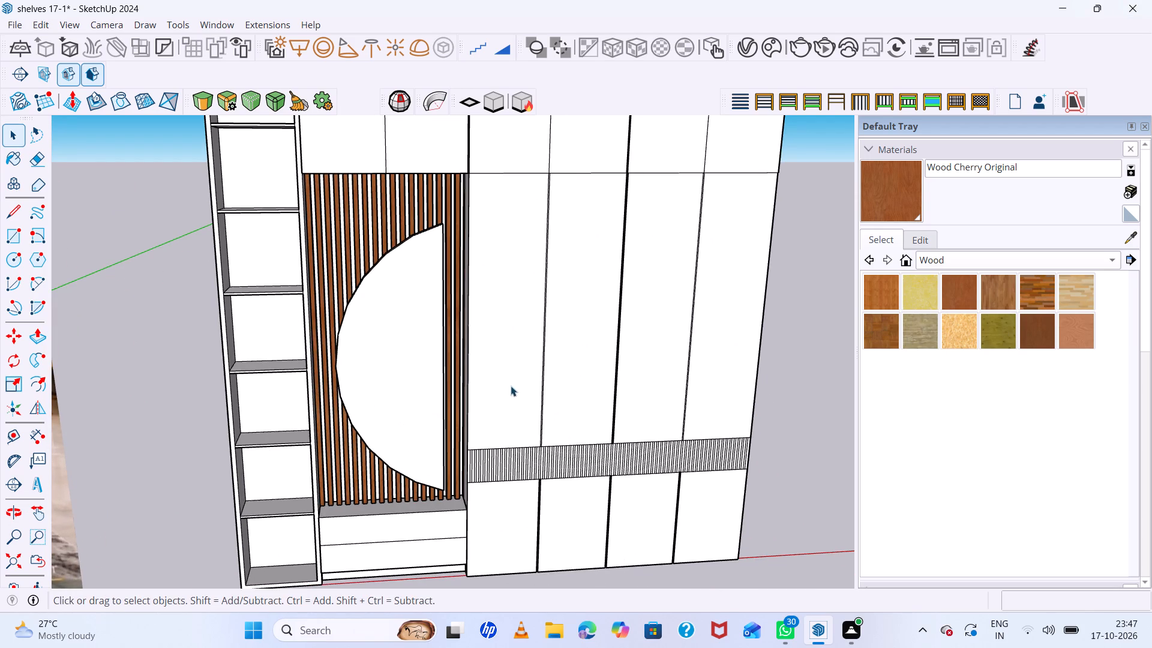
pyautogui.press('r')
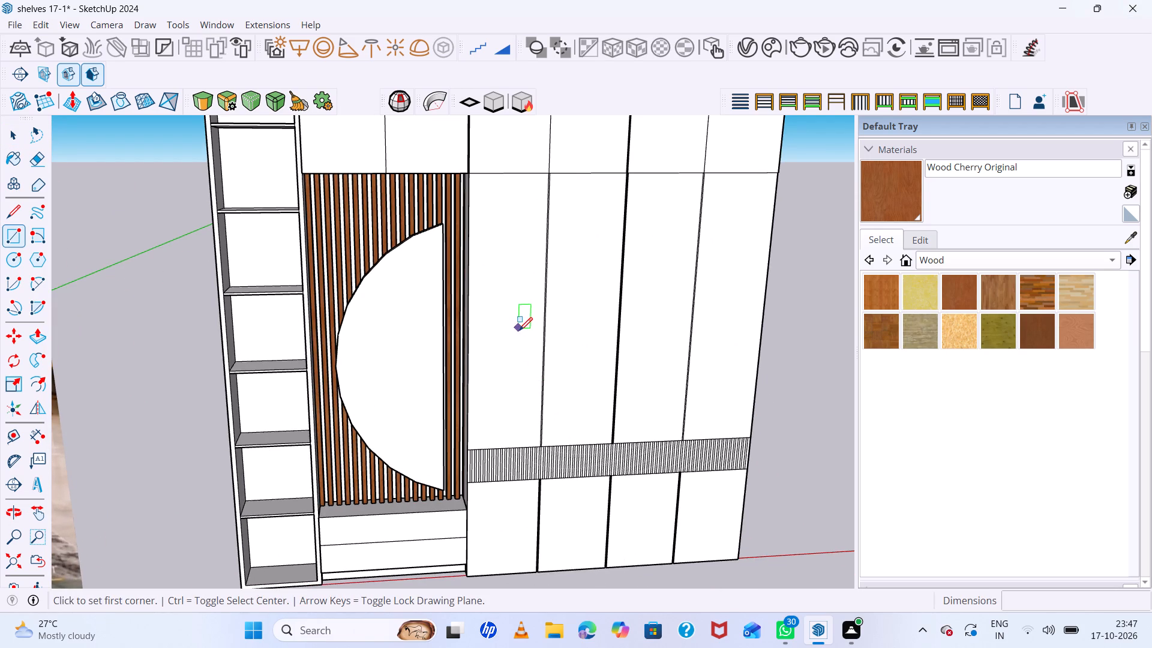
pyautogui.click(522, 367)
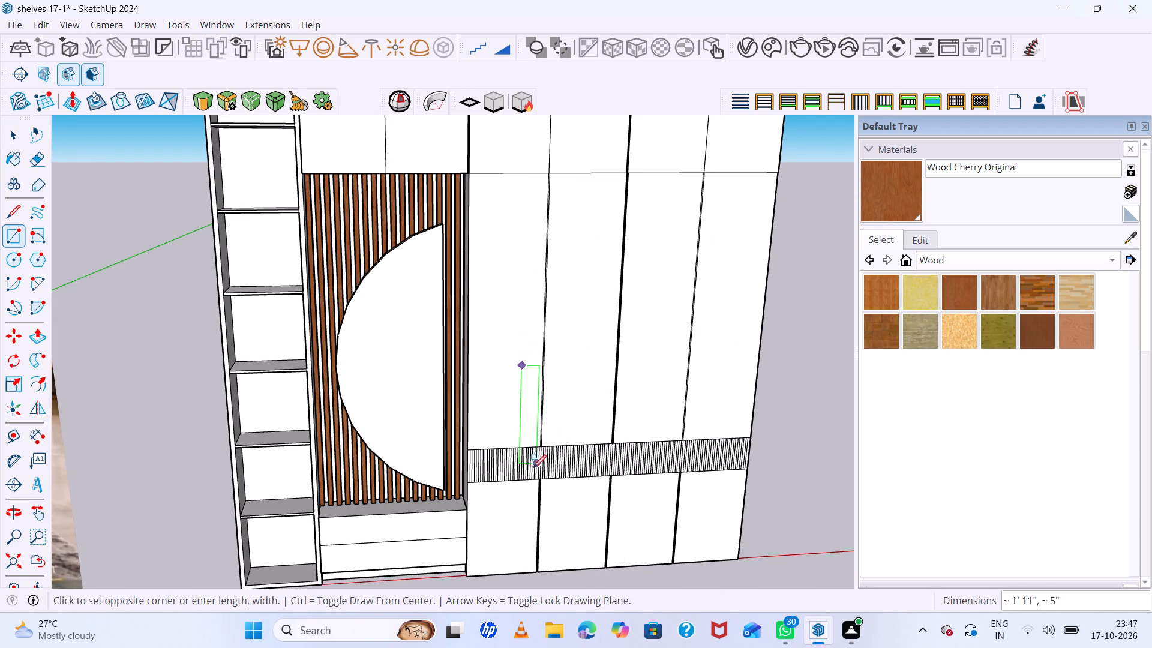
pyautogui.scroll(10, 523, 469)
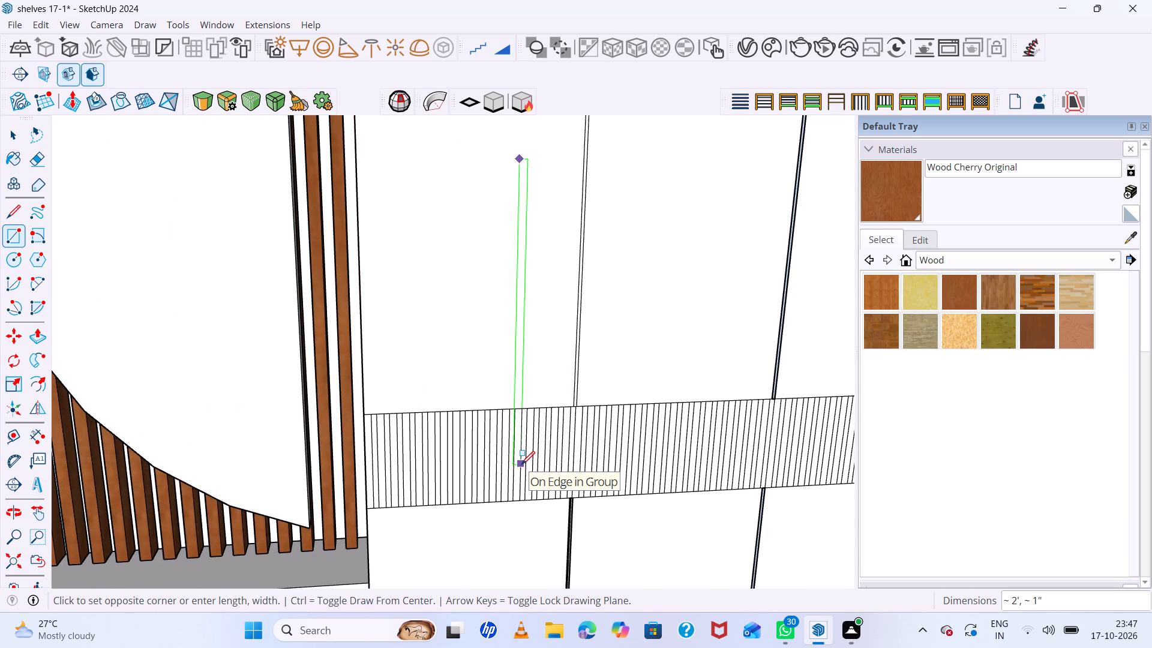
pyautogui.click(521, 464)
pyautogui.press('space')
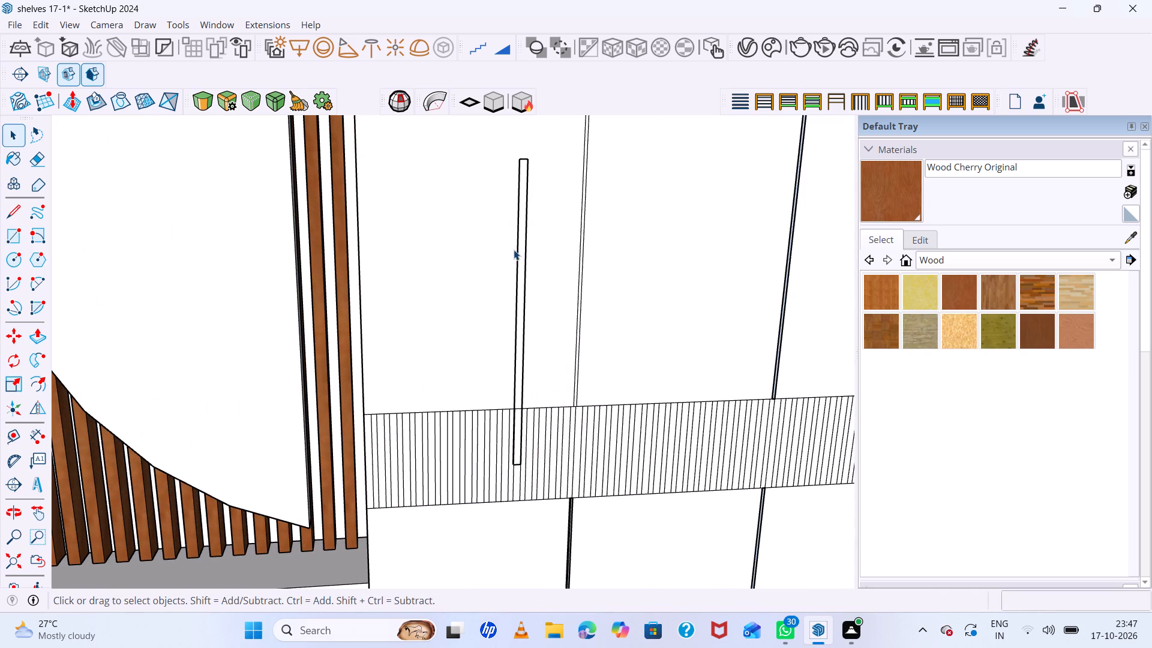
# Move the handle rectangle, face and edges, about 2" horizontally toward the seam between the first two tall doors.
pyautogui.click(521, 196)
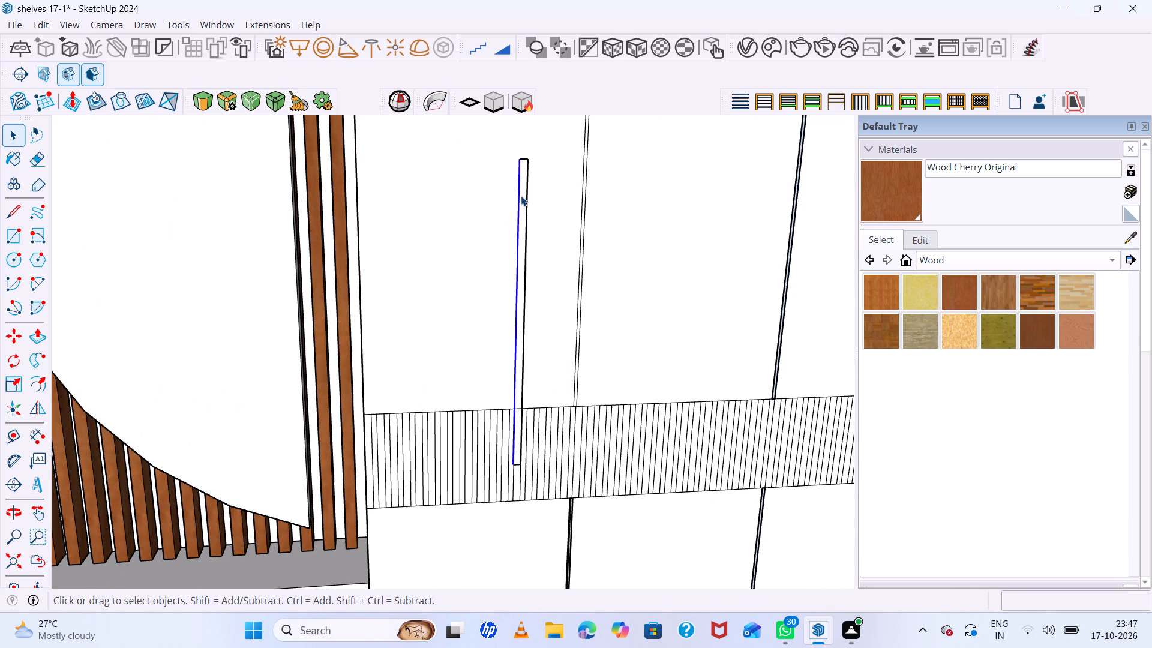
pyautogui.doubleClick(523, 193)
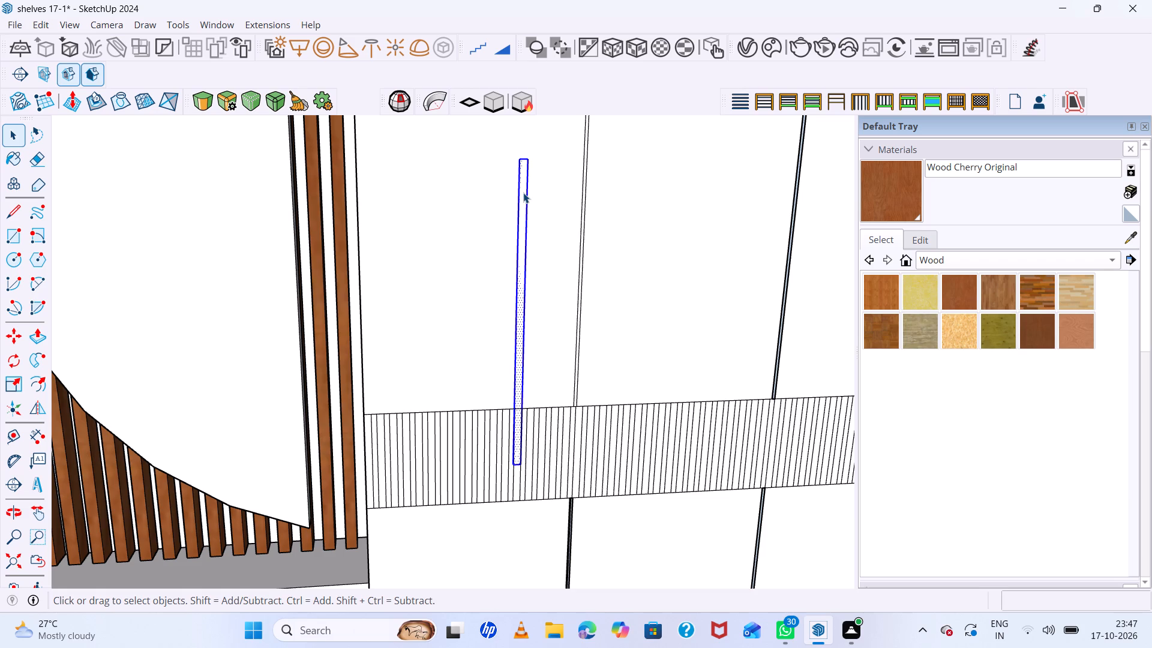
pyautogui.press('m')
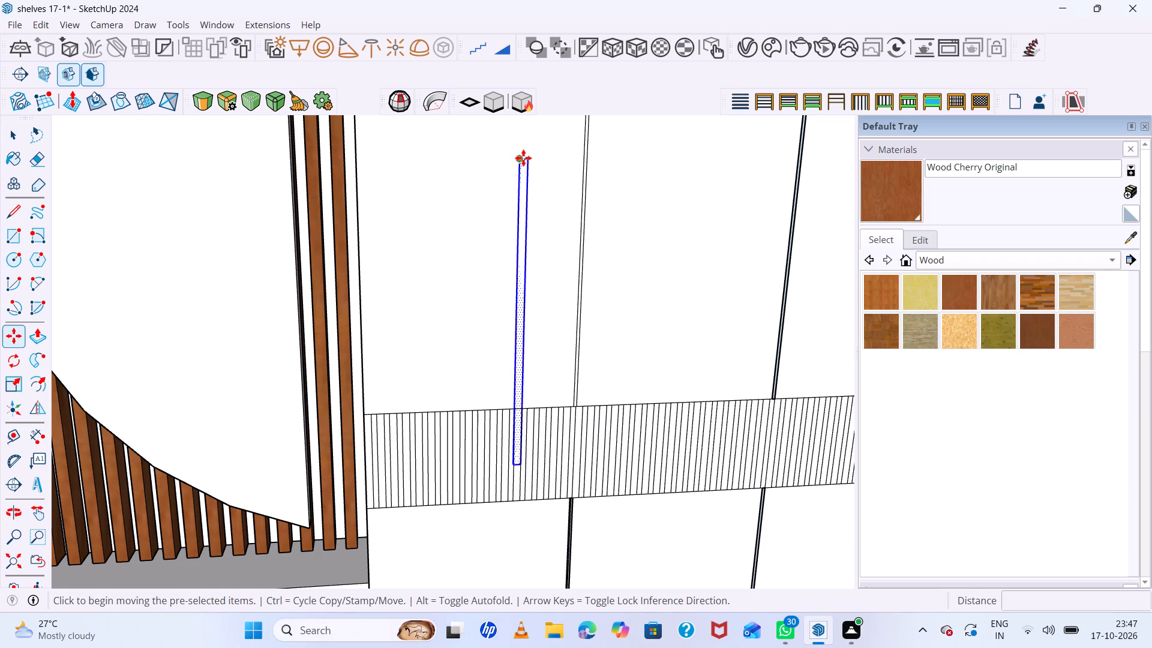
pyautogui.click(527, 160)
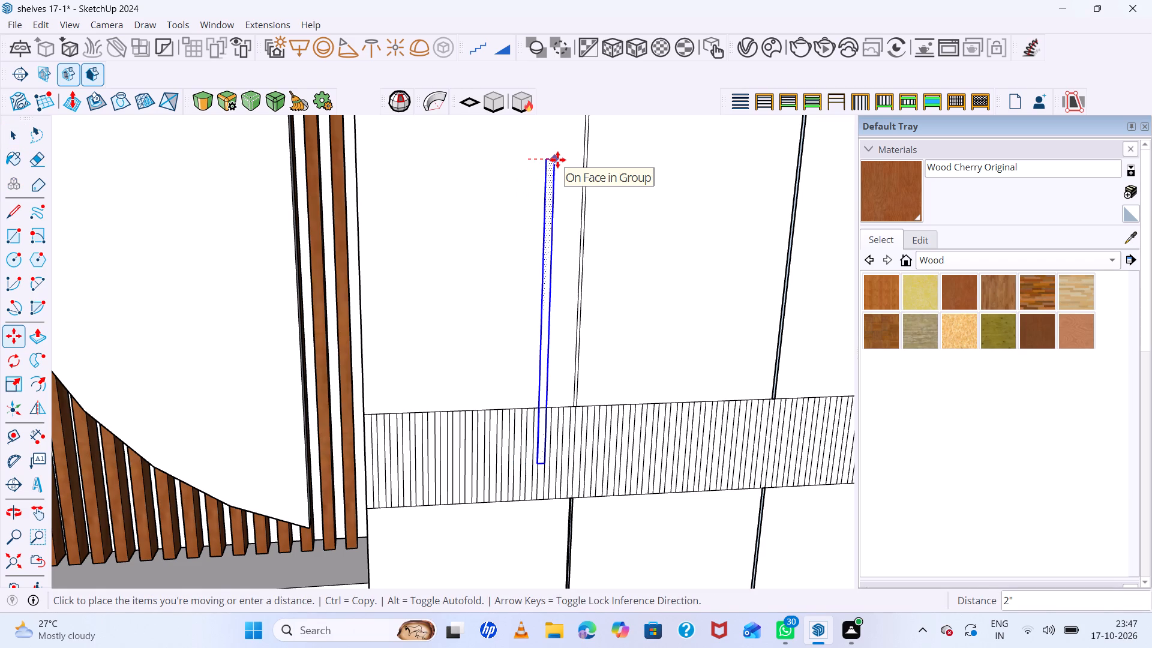
pyautogui.click(558, 160)
# Copy the handle rectangle about 6" horizontally across the seam onto the second tall door.
pyautogui.scroll(5, 547, 165)
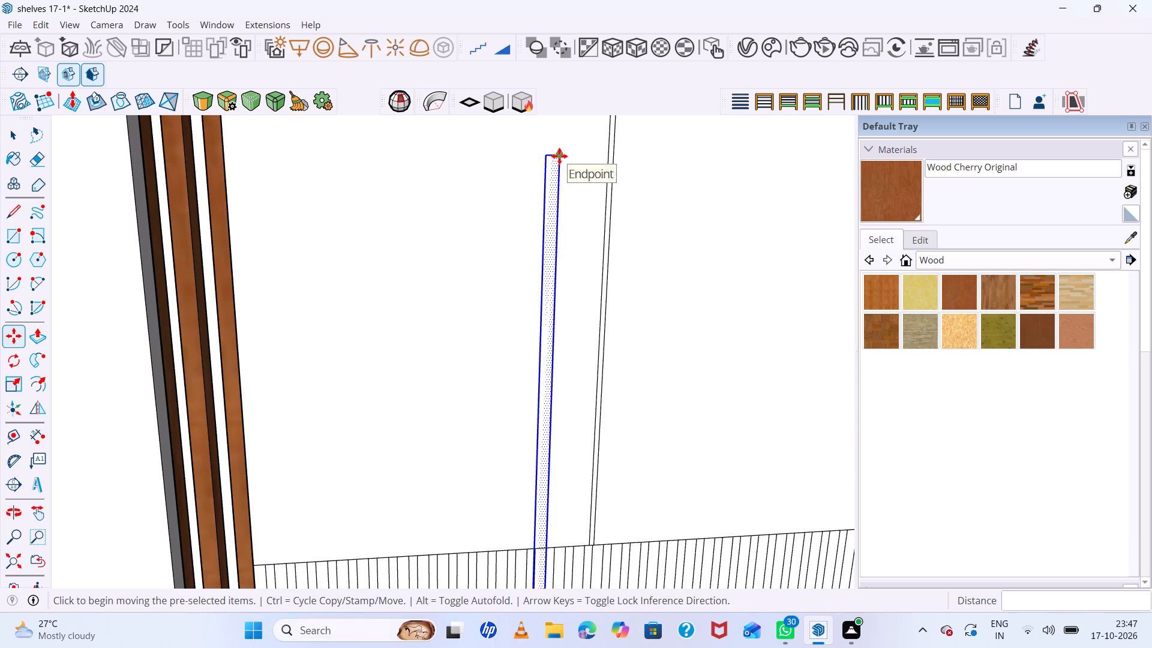
pyautogui.click(559, 155)
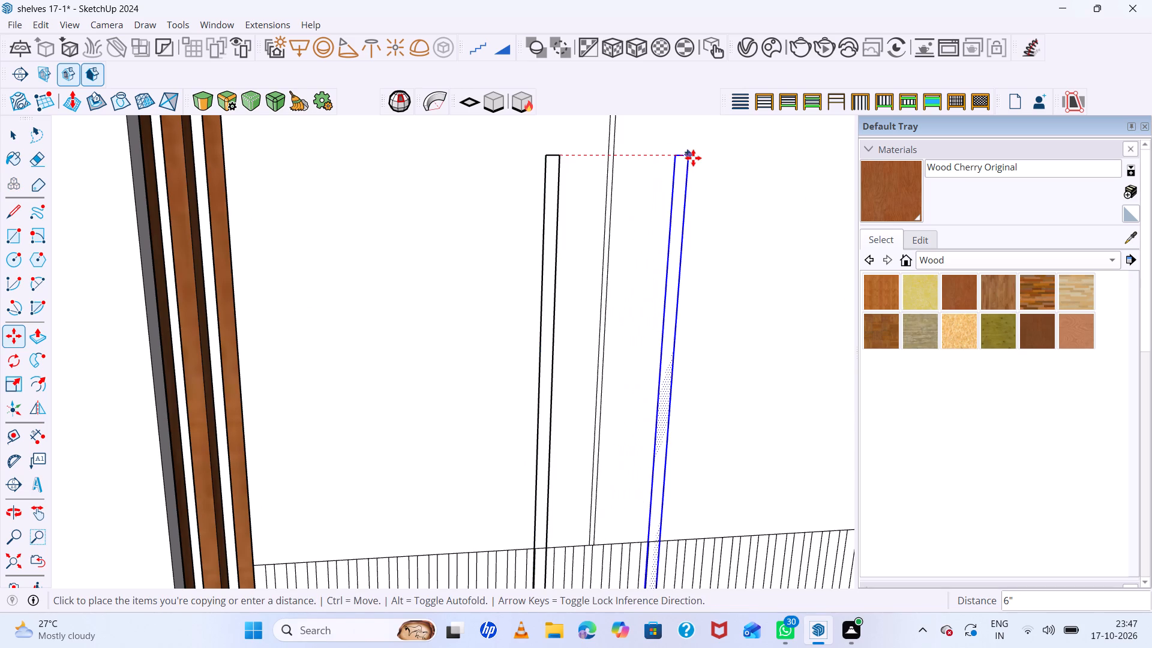
pyautogui.click(692, 158)
pyautogui.press('space')
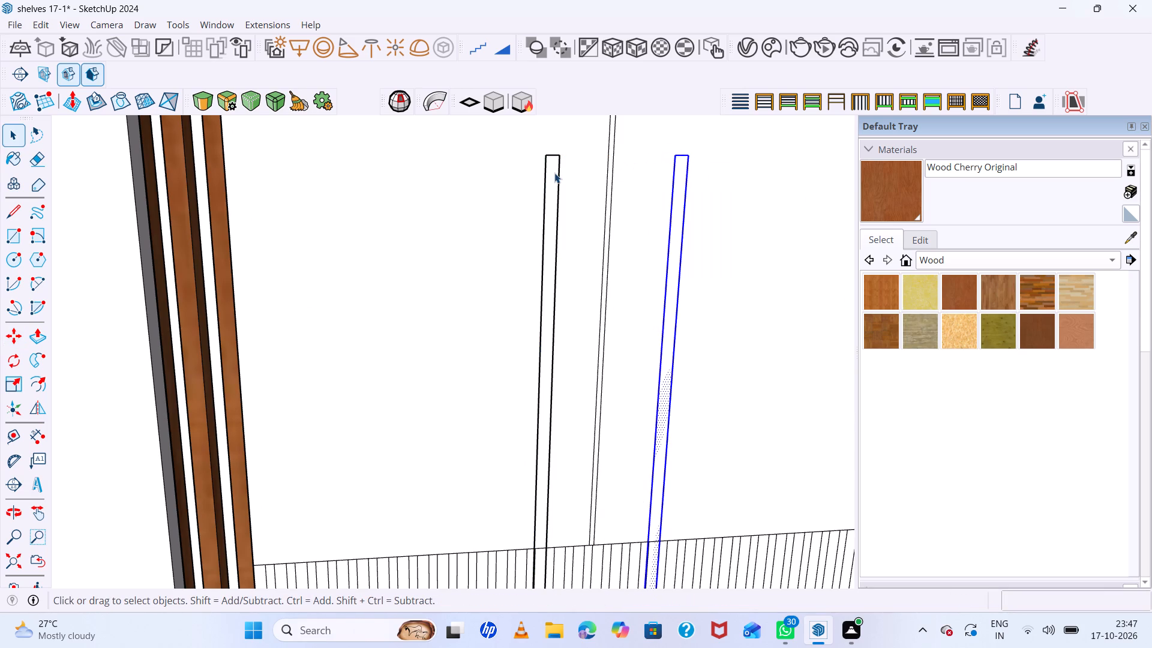
# Extrude both handle rectangles, on the first and second tall doors, about 2" outward from the door faces.
pyautogui.click(554, 173)
pyautogui.press('p')
pyautogui.click(553, 172)
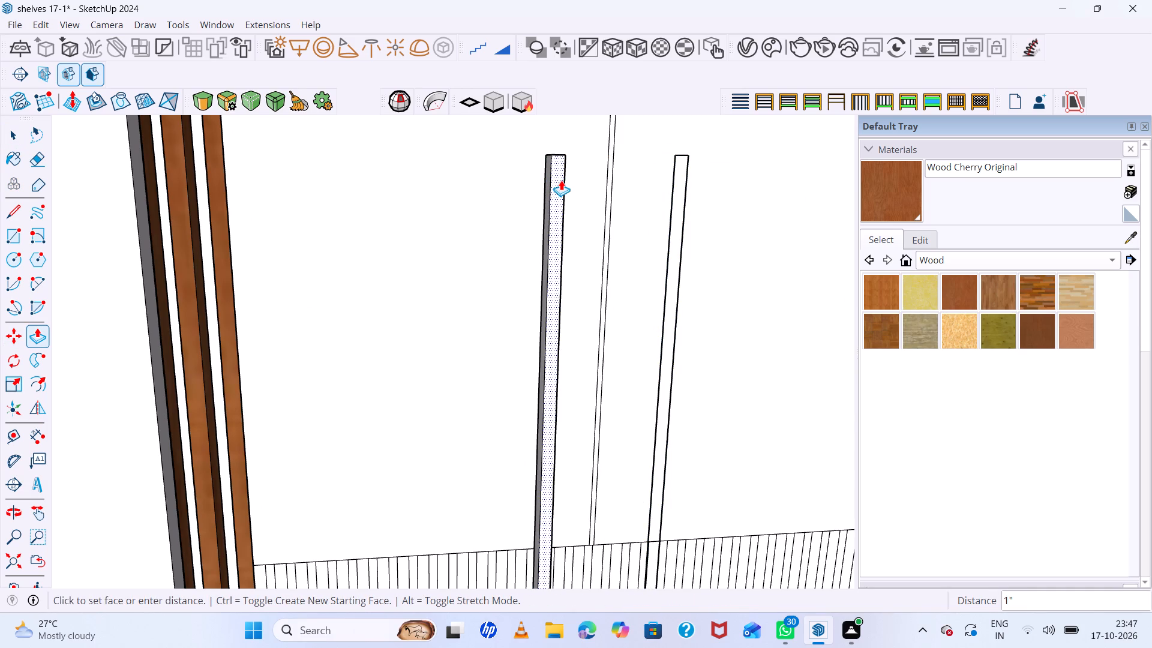
pyautogui.click(565, 184)
pyautogui.press('space')
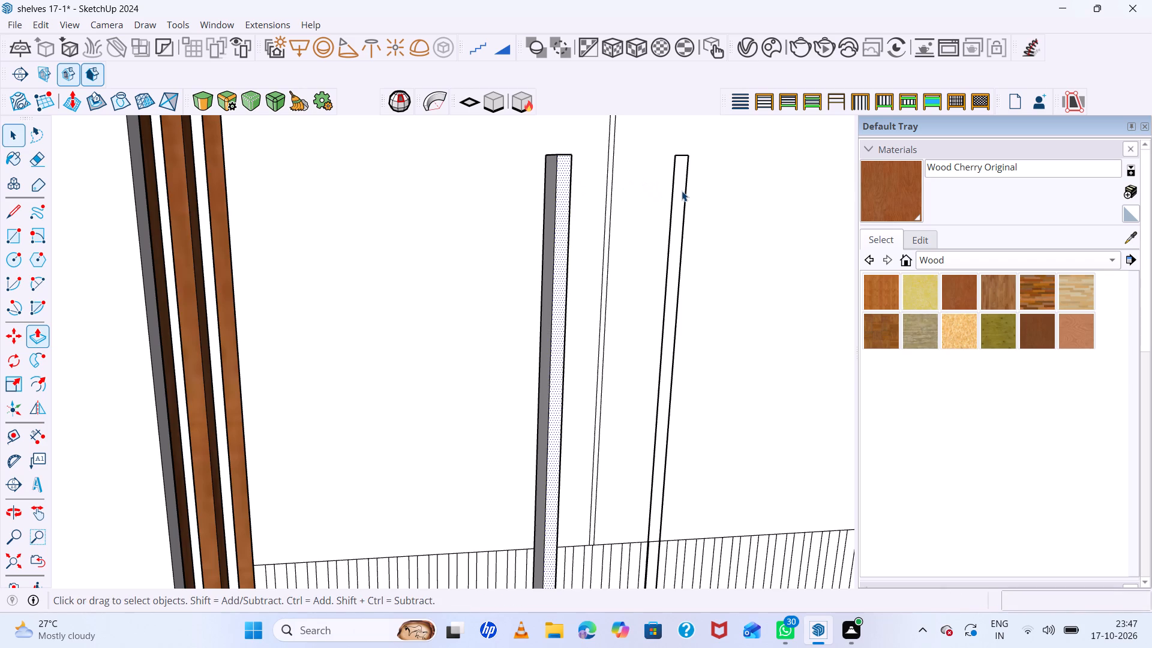
pyautogui.click(679, 191)
pyautogui.press('p')
pyautogui.click(679, 191)
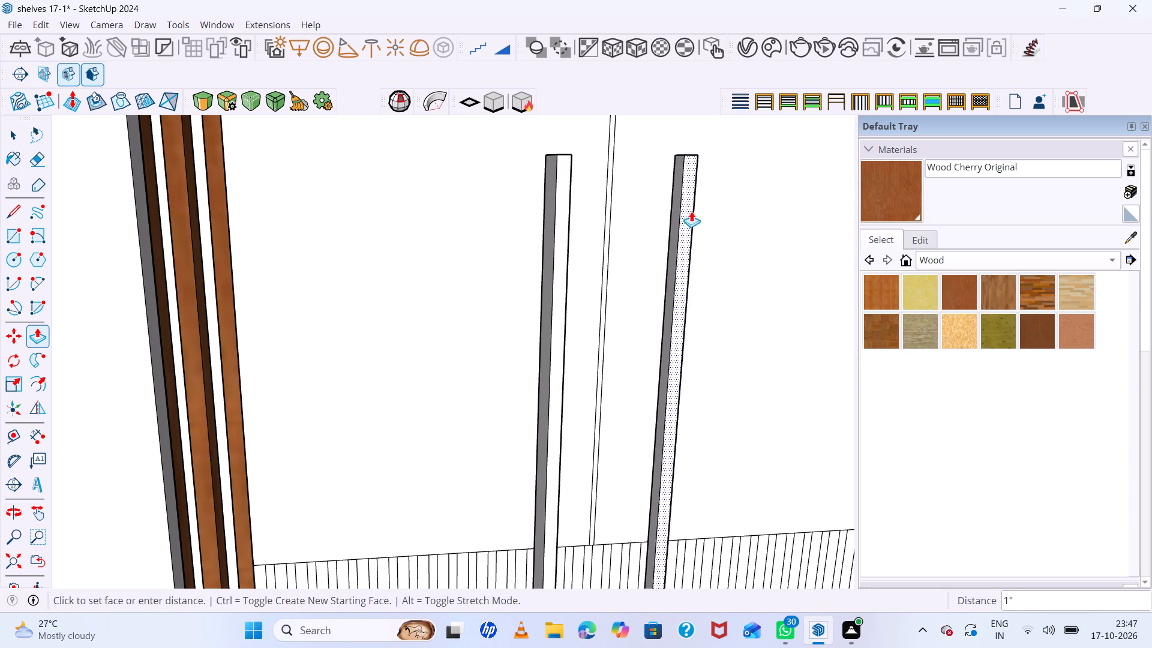
pyautogui.click(565, 278)
# Offset the outline of the first handle's deep side face inward by about 1".
pyautogui.scroll(-15, 634, 251)
pyautogui.moveTo(724, 278); pyautogui.dragTo(283, 263, button='middle')
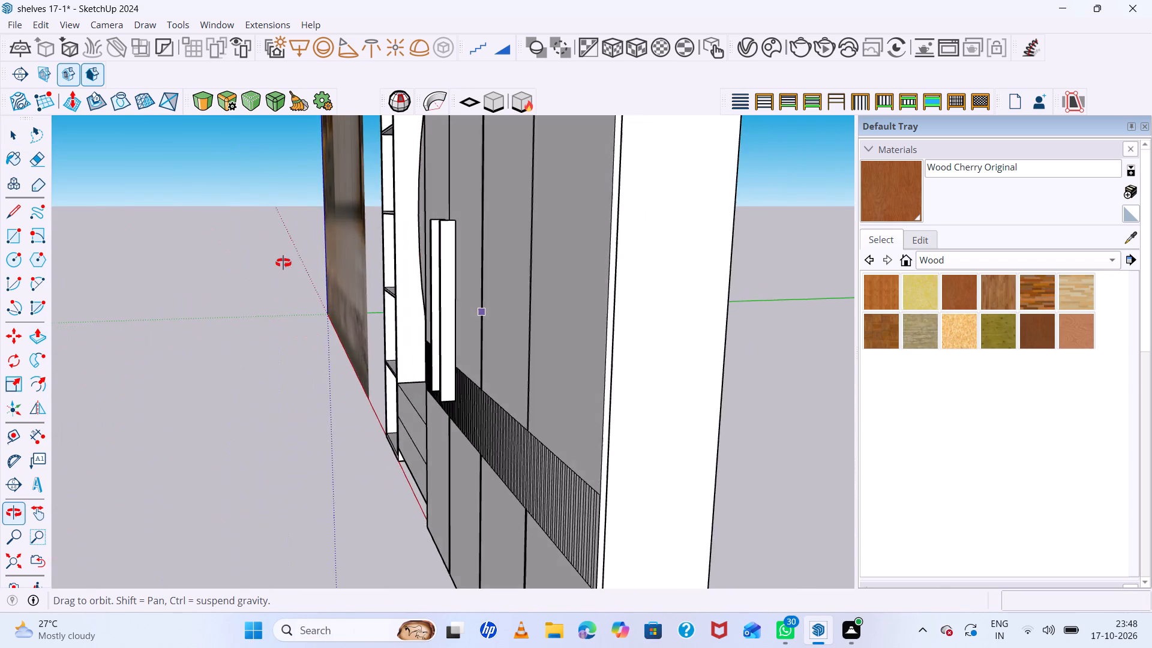
pyautogui.moveTo(283, 263); pyautogui.dragTo(942, 337, button='middle')
pyautogui.moveTo(949, 269); pyautogui.dragTo(949, 225, button='middle')
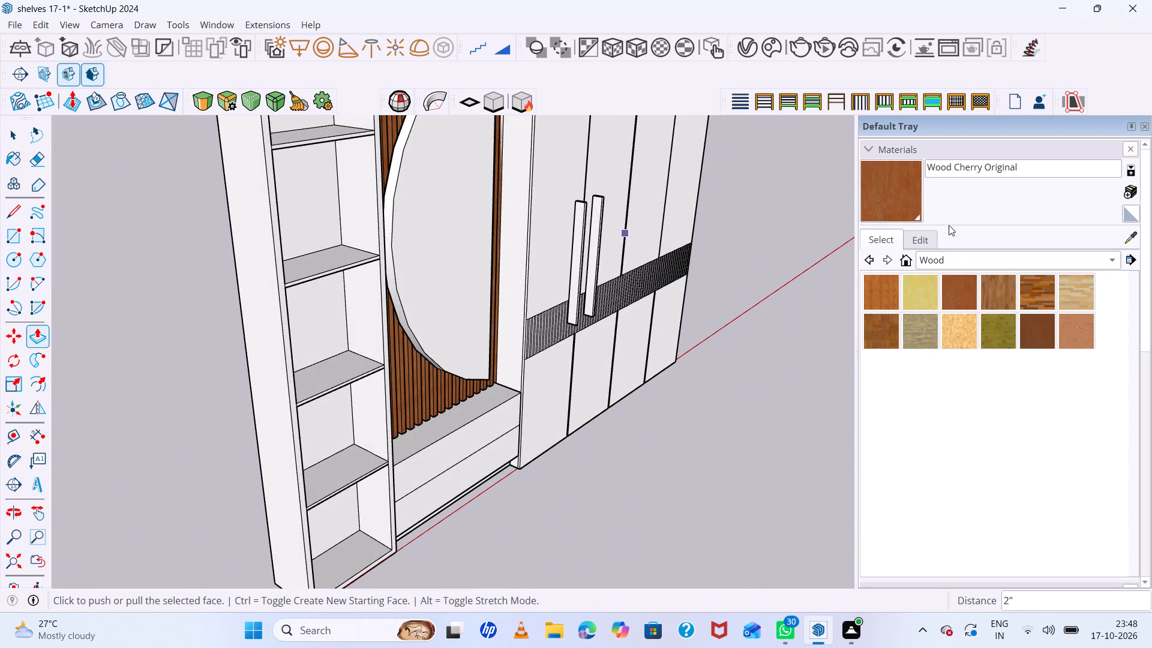
pyautogui.moveTo(949, 225); pyautogui.dragTo(947, 219, button='middle')
pyautogui.scroll(7, 511, 260)
pyautogui.press('space')
pyautogui.scroll(6, 630, 204)
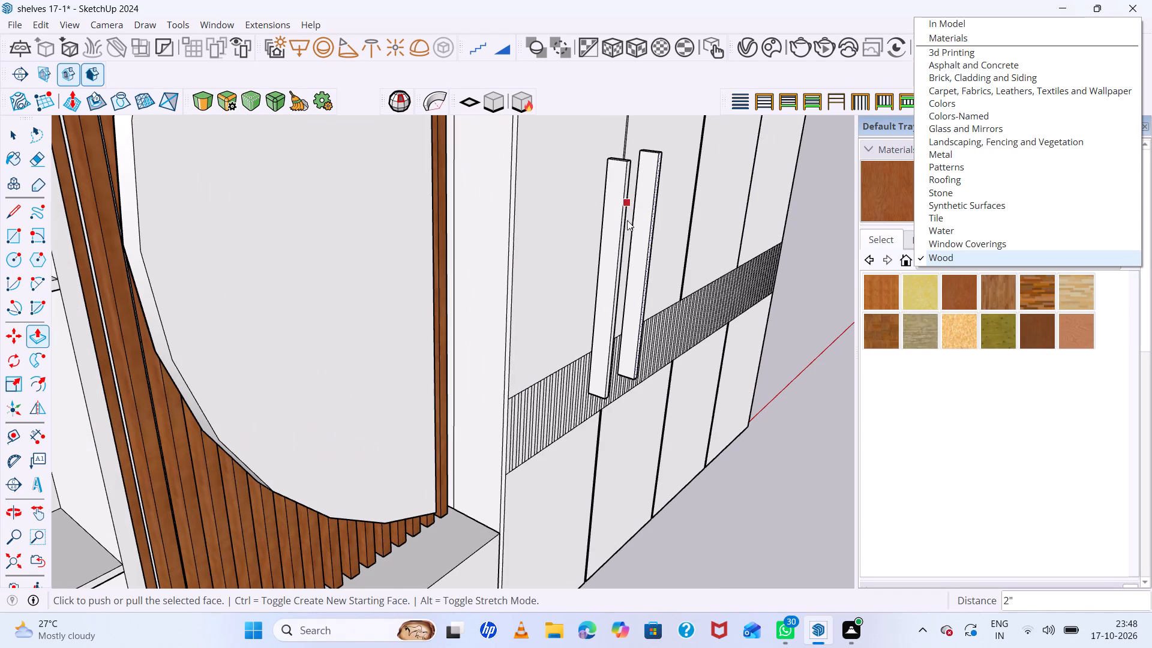
pyautogui.click(817, 460)
pyautogui.press('space')
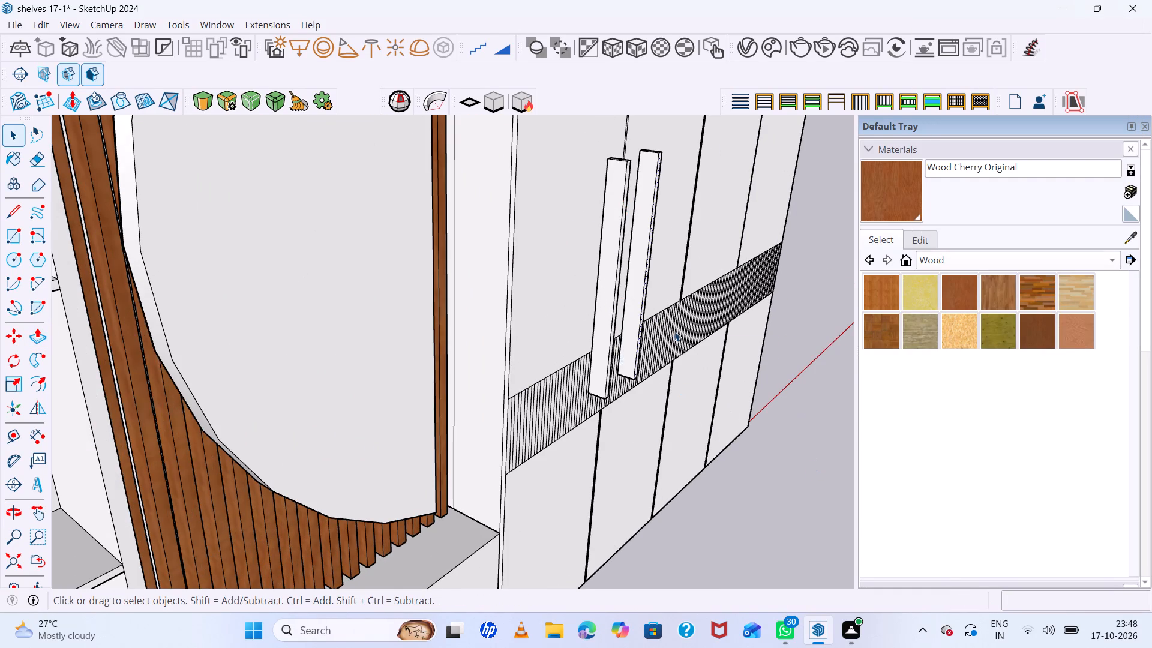
pyautogui.scroll(3, 611, 259)
pyautogui.click(611, 238)
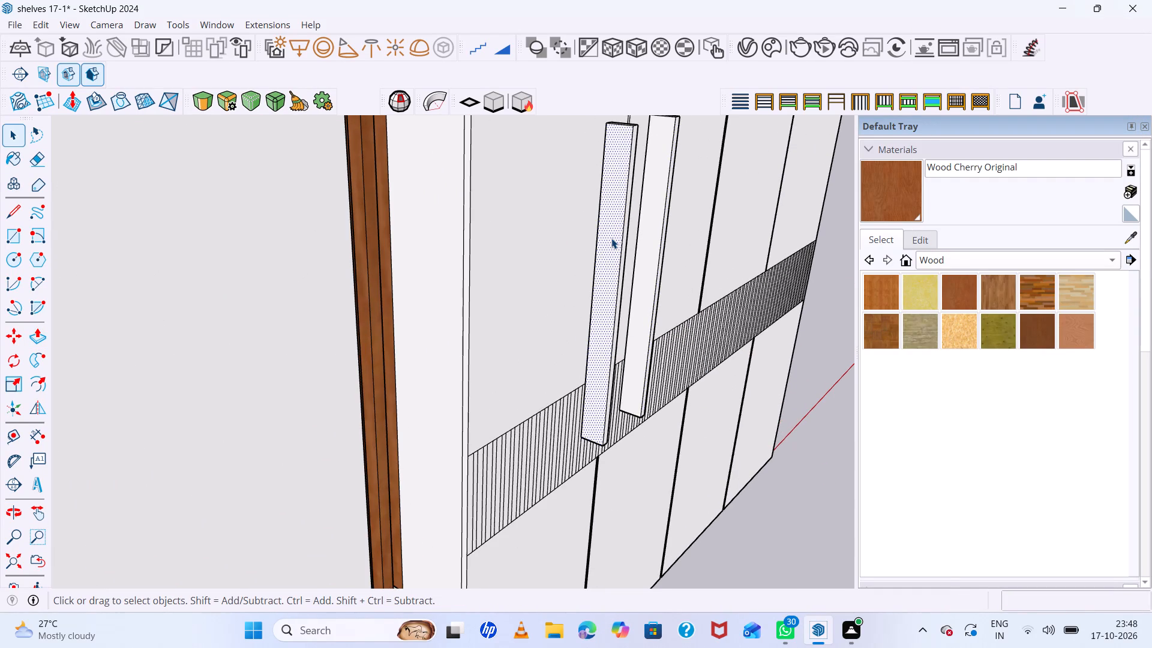
pyautogui.press('f')
pyautogui.click(620, 221)
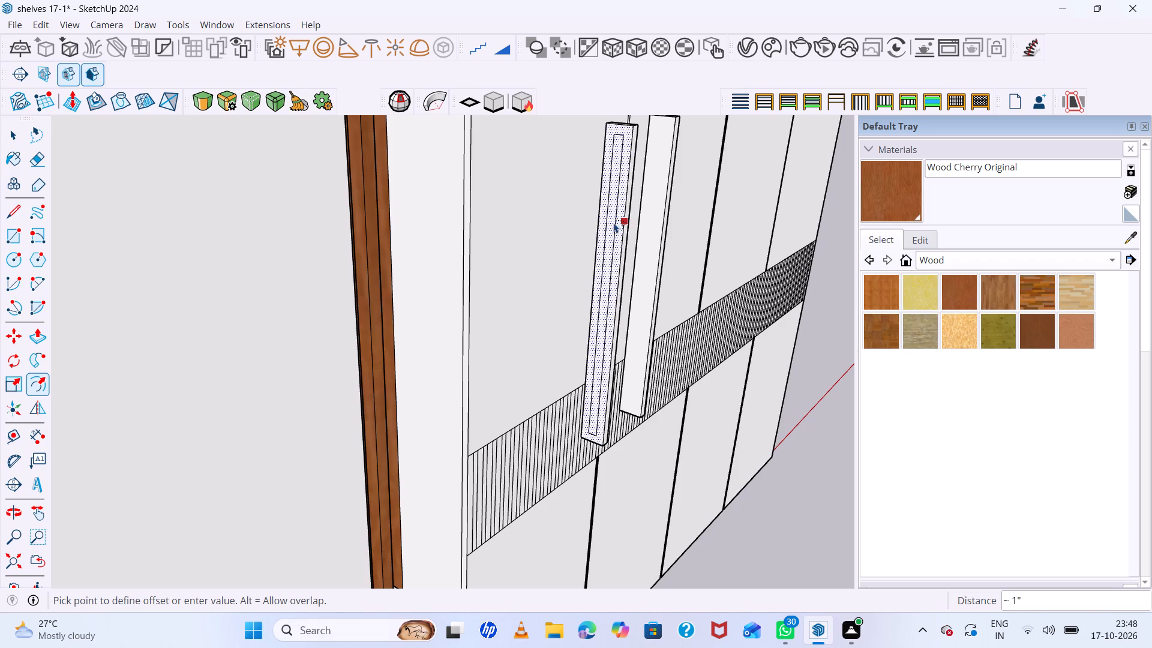
pyautogui.click(616, 223)
pyautogui.press('space')
# Move the offset outline's long door-side edge onto the back edge of the first handle.
pyautogui.scroll(6, 605, 215)
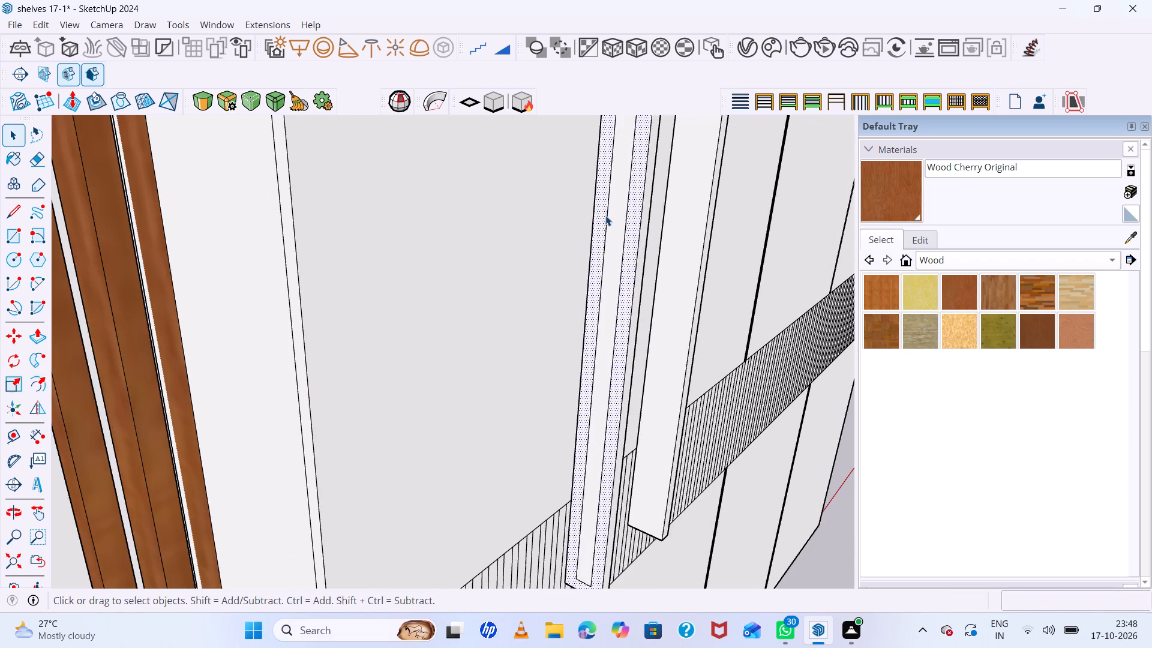
pyautogui.click(606, 215)
pyautogui.press('m')
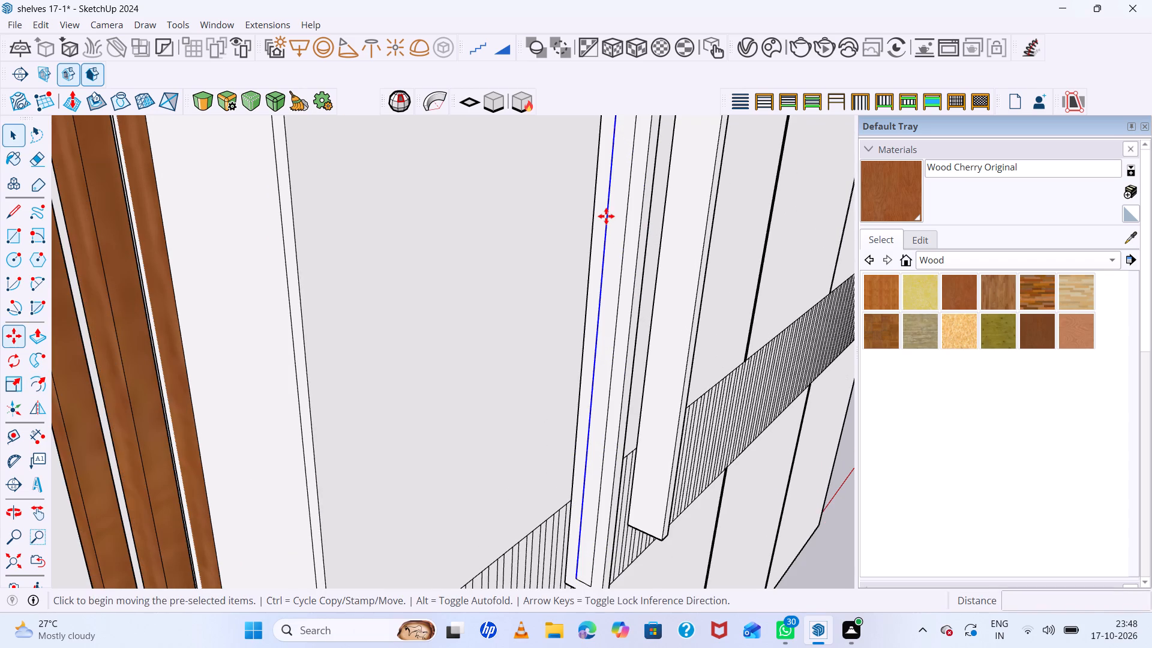
pyautogui.click(606, 216)
pyautogui.click(591, 217)
pyautogui.press('space')
# Push the inner side face about 1" through the first handle's thickness, leaving a slim bar with short returns at both ends.
pyautogui.scroll(-6, 591, 217)
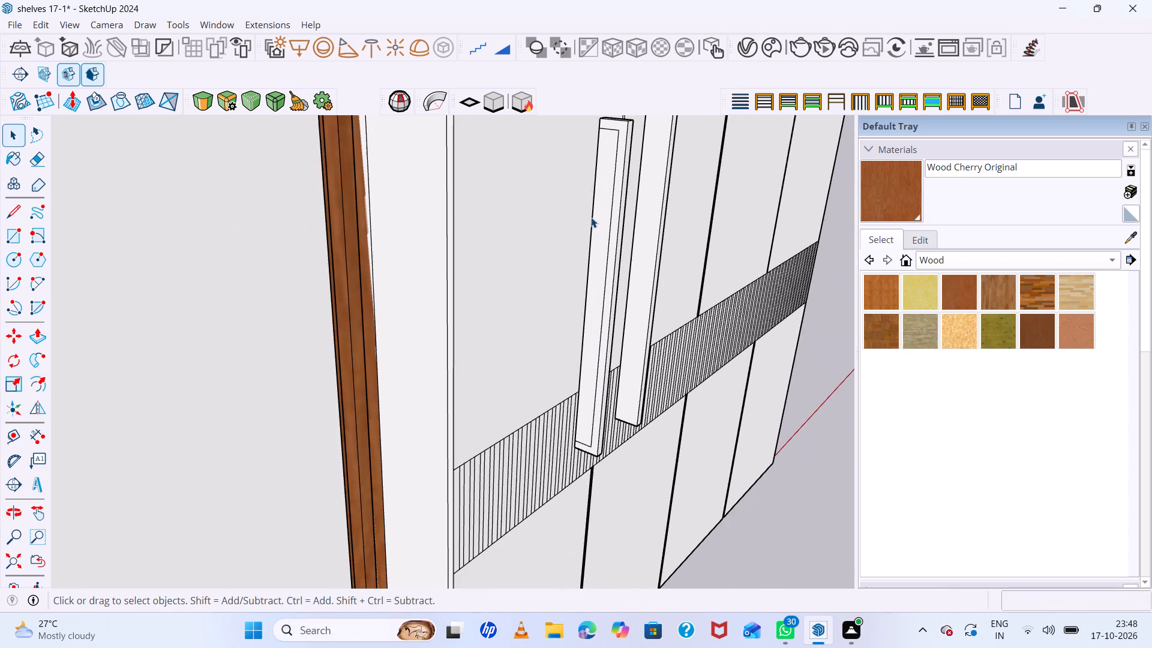
pyautogui.scroll(-5, 607, 220)
pyautogui.scroll(5, 606, 209)
pyautogui.click(604, 204)
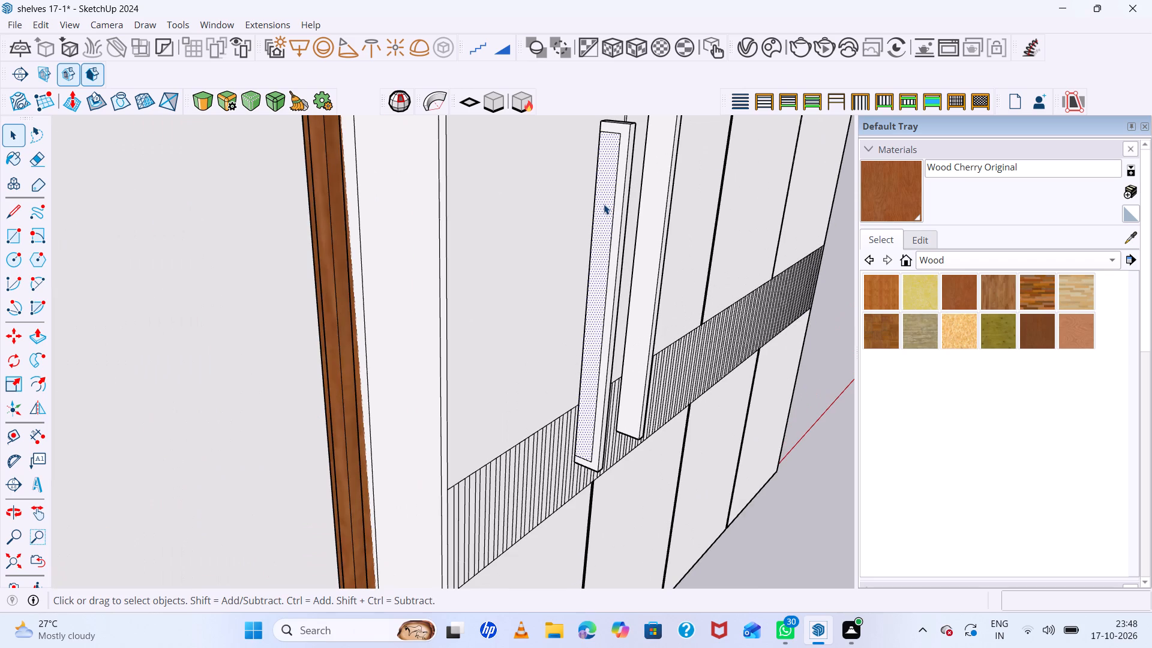
pyautogui.press('p')
pyautogui.click(603, 204)
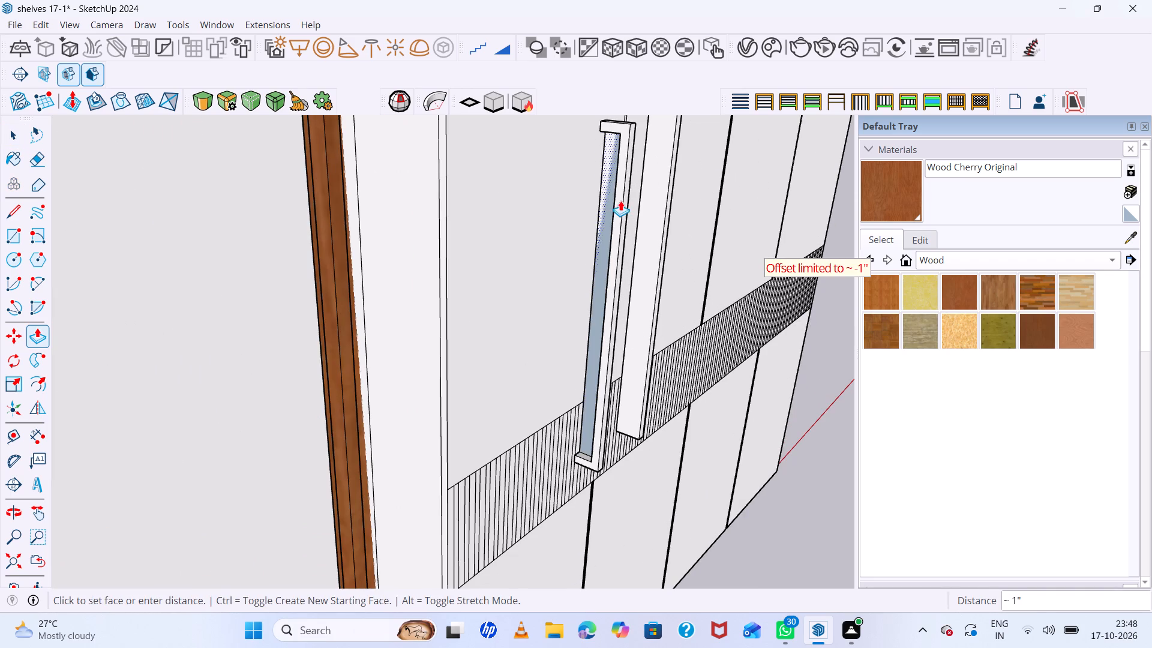
pyautogui.click(632, 202)
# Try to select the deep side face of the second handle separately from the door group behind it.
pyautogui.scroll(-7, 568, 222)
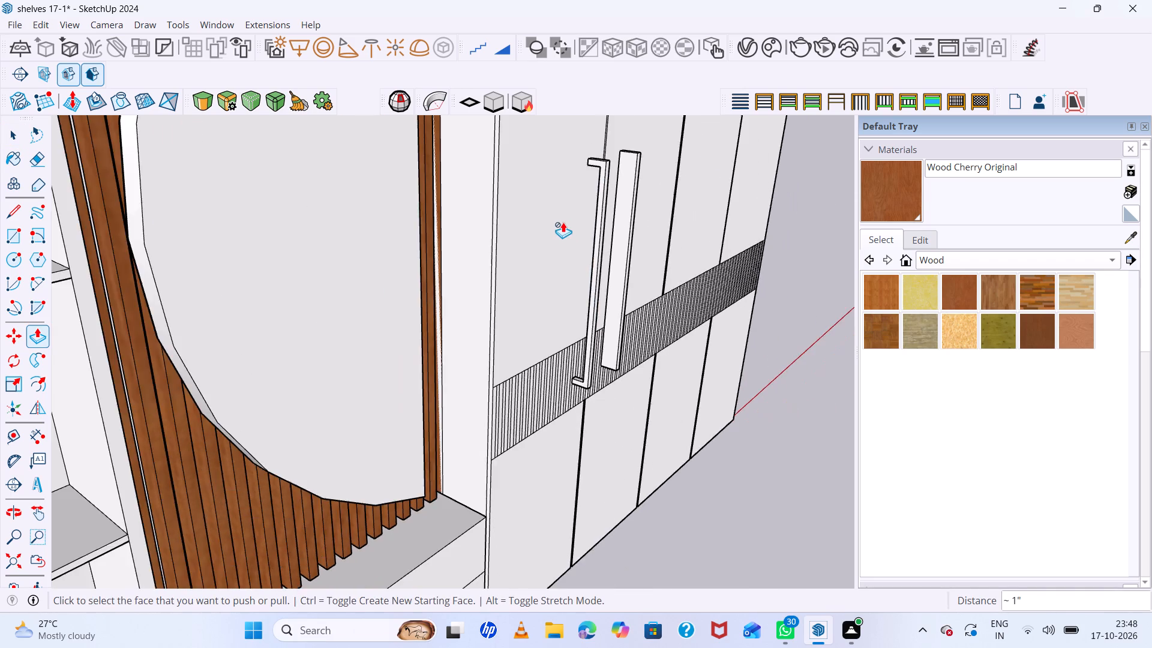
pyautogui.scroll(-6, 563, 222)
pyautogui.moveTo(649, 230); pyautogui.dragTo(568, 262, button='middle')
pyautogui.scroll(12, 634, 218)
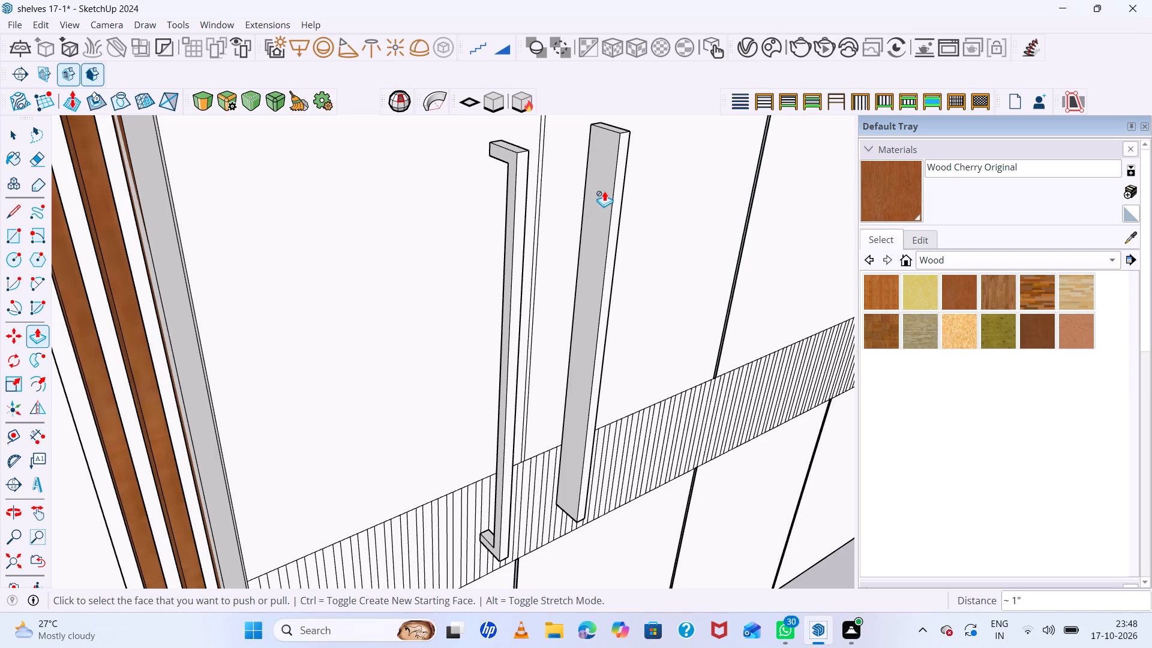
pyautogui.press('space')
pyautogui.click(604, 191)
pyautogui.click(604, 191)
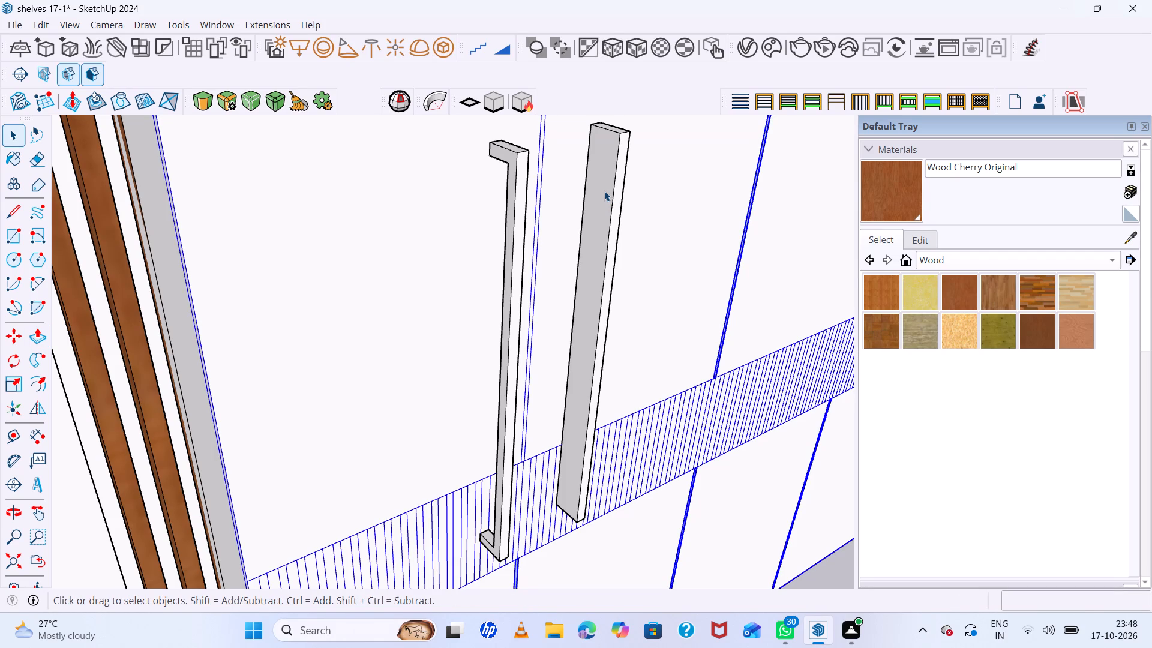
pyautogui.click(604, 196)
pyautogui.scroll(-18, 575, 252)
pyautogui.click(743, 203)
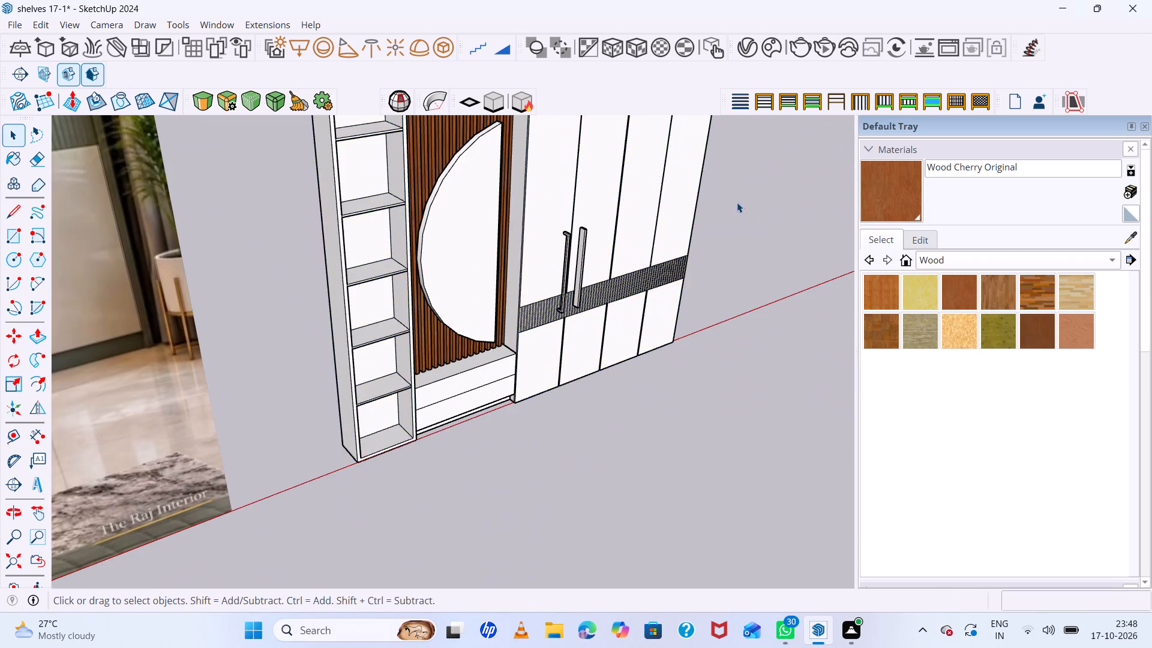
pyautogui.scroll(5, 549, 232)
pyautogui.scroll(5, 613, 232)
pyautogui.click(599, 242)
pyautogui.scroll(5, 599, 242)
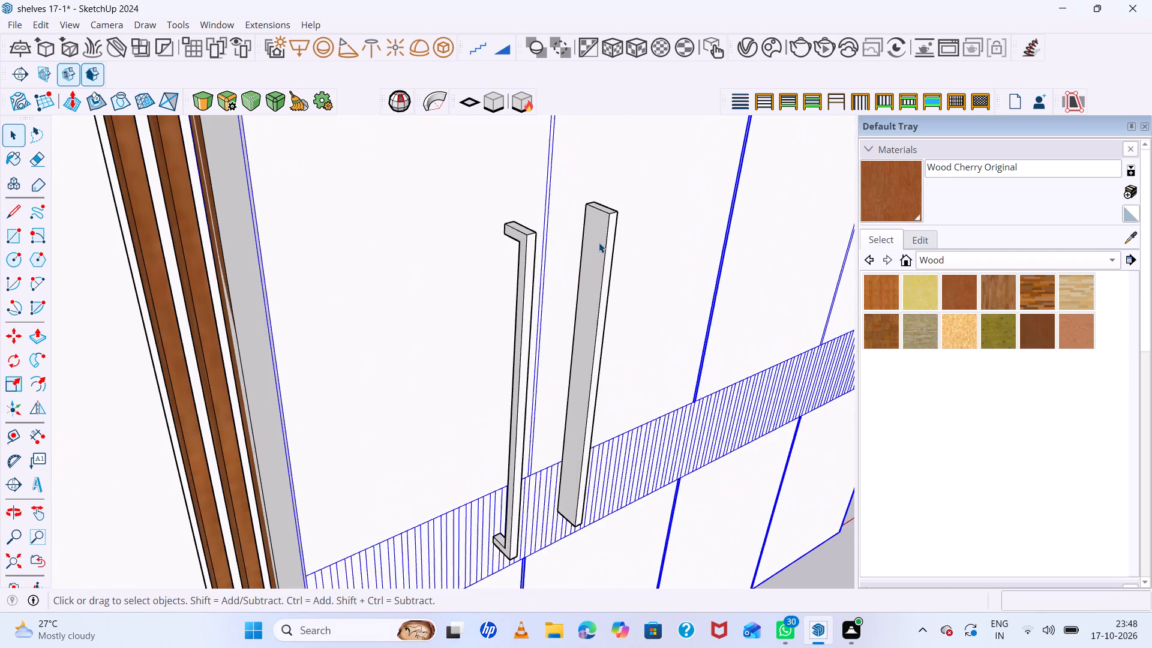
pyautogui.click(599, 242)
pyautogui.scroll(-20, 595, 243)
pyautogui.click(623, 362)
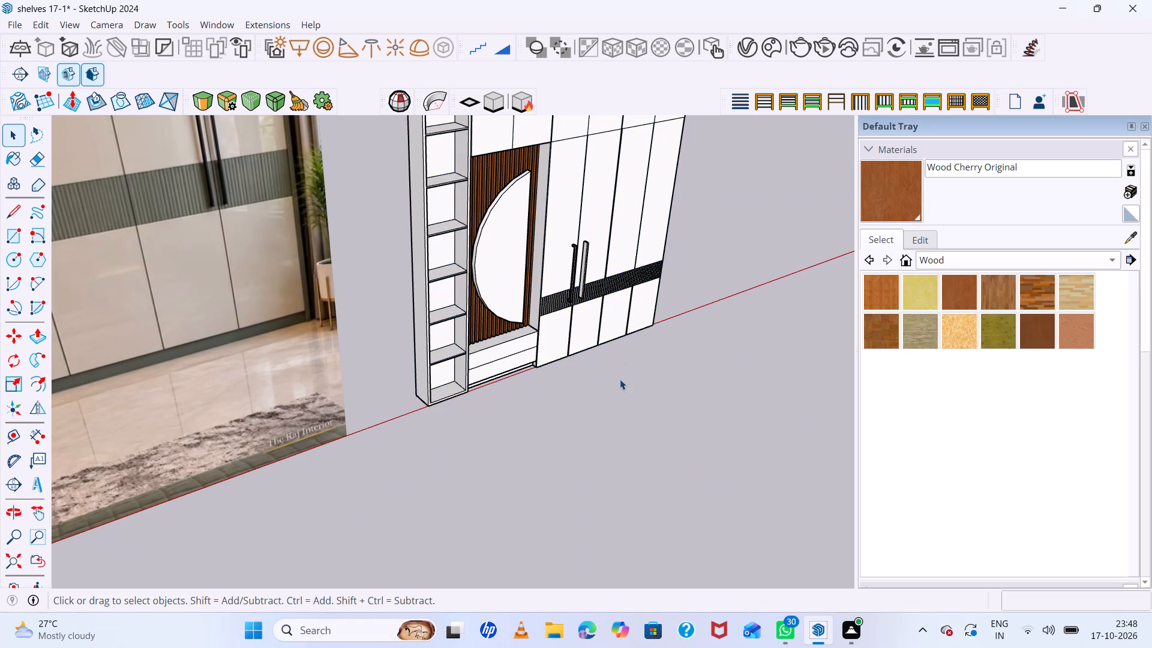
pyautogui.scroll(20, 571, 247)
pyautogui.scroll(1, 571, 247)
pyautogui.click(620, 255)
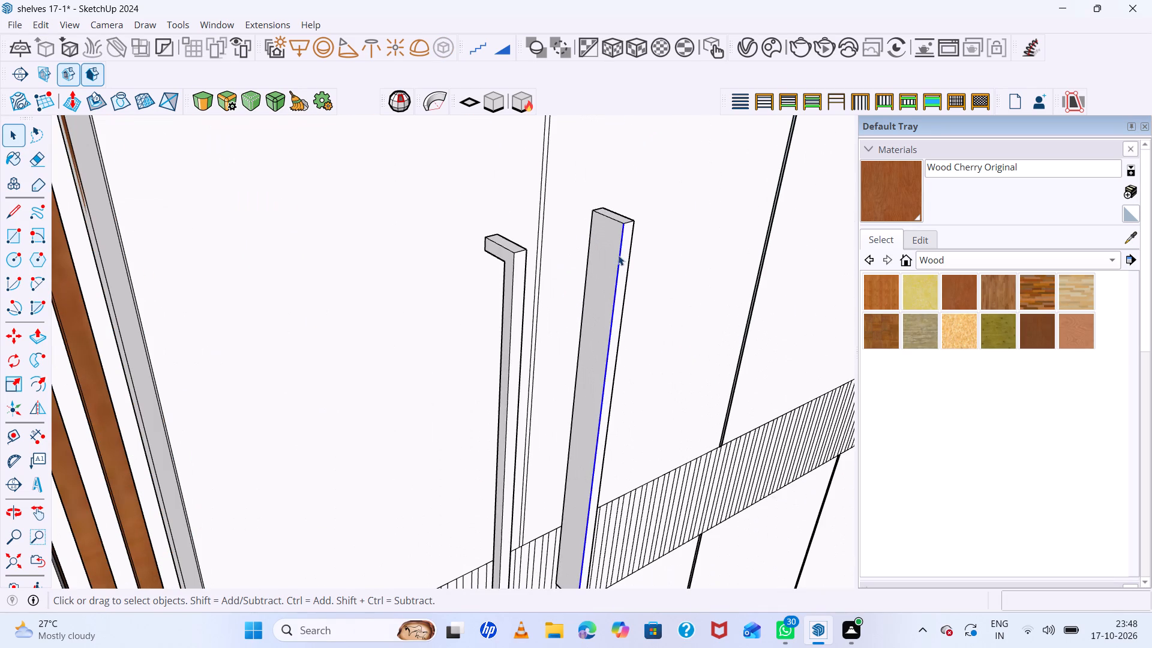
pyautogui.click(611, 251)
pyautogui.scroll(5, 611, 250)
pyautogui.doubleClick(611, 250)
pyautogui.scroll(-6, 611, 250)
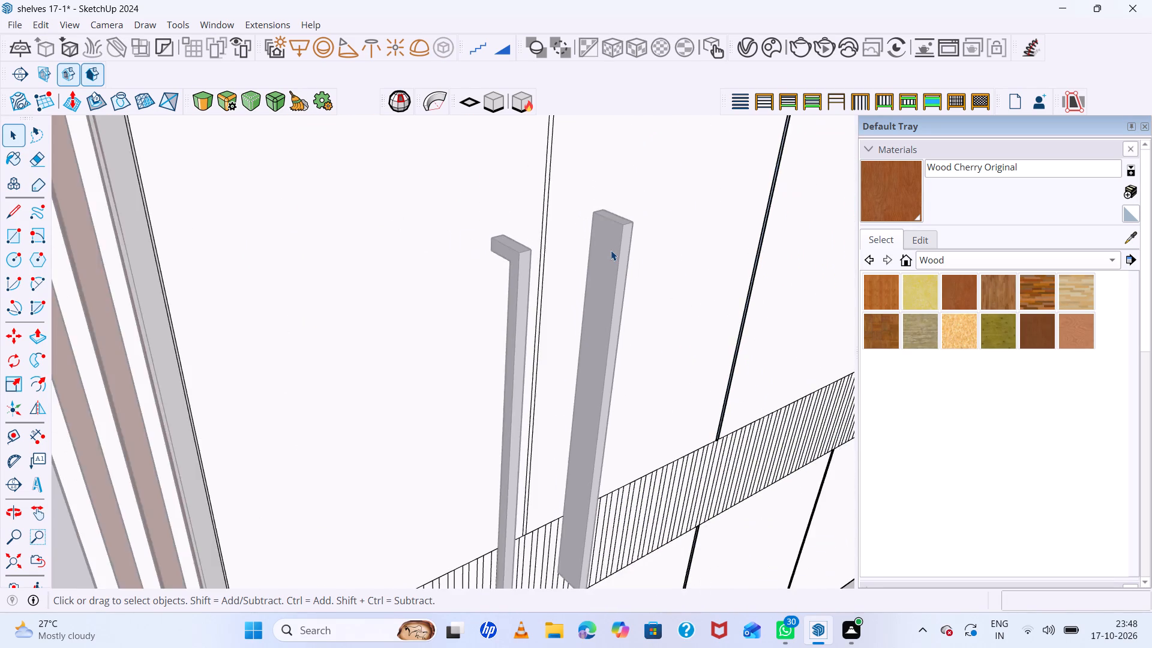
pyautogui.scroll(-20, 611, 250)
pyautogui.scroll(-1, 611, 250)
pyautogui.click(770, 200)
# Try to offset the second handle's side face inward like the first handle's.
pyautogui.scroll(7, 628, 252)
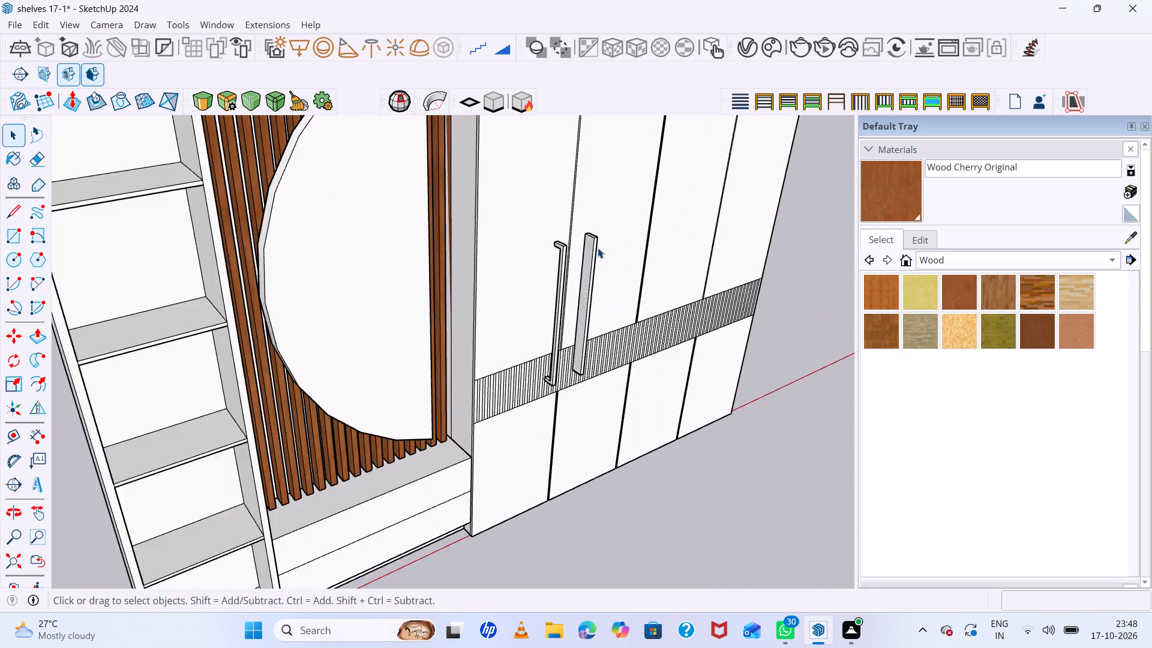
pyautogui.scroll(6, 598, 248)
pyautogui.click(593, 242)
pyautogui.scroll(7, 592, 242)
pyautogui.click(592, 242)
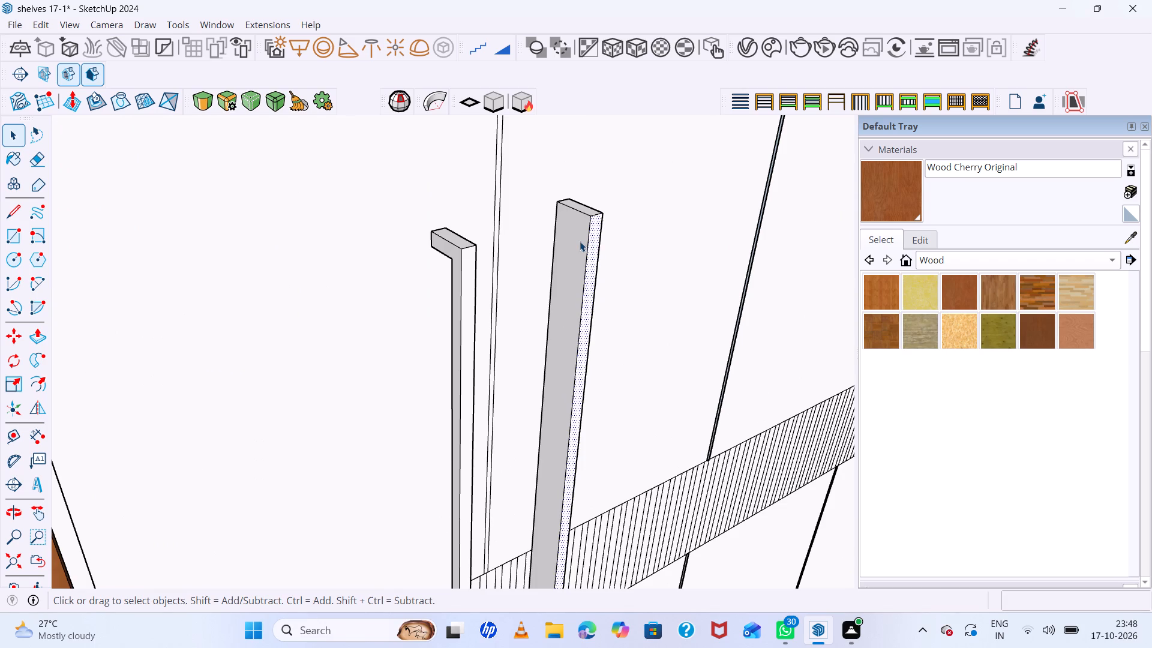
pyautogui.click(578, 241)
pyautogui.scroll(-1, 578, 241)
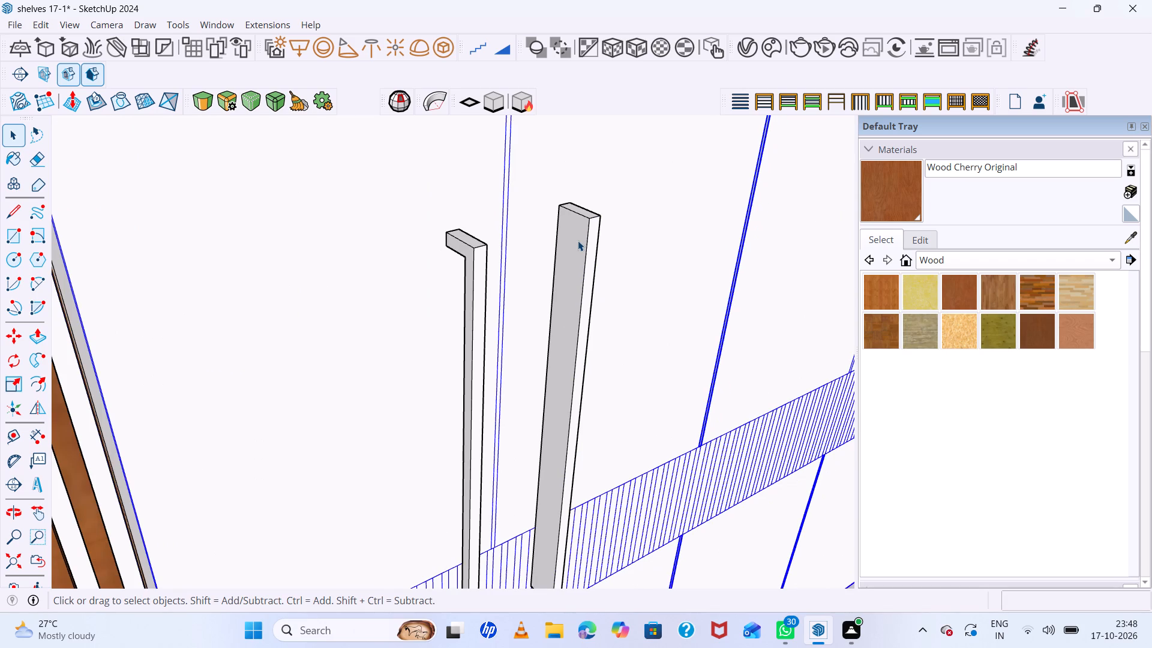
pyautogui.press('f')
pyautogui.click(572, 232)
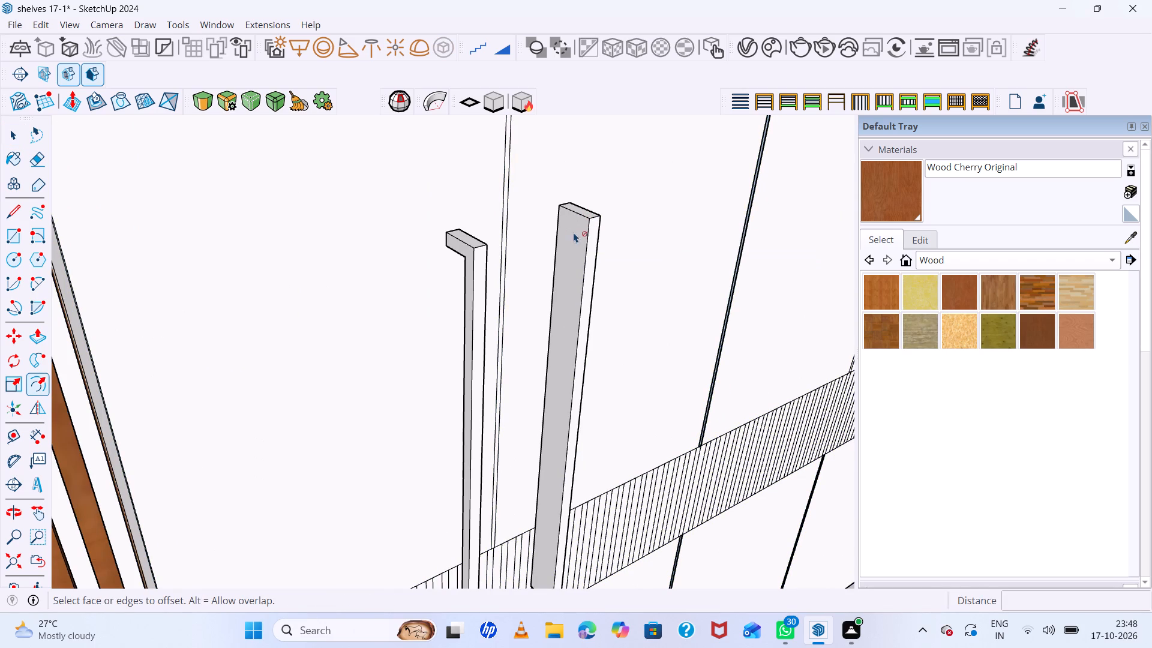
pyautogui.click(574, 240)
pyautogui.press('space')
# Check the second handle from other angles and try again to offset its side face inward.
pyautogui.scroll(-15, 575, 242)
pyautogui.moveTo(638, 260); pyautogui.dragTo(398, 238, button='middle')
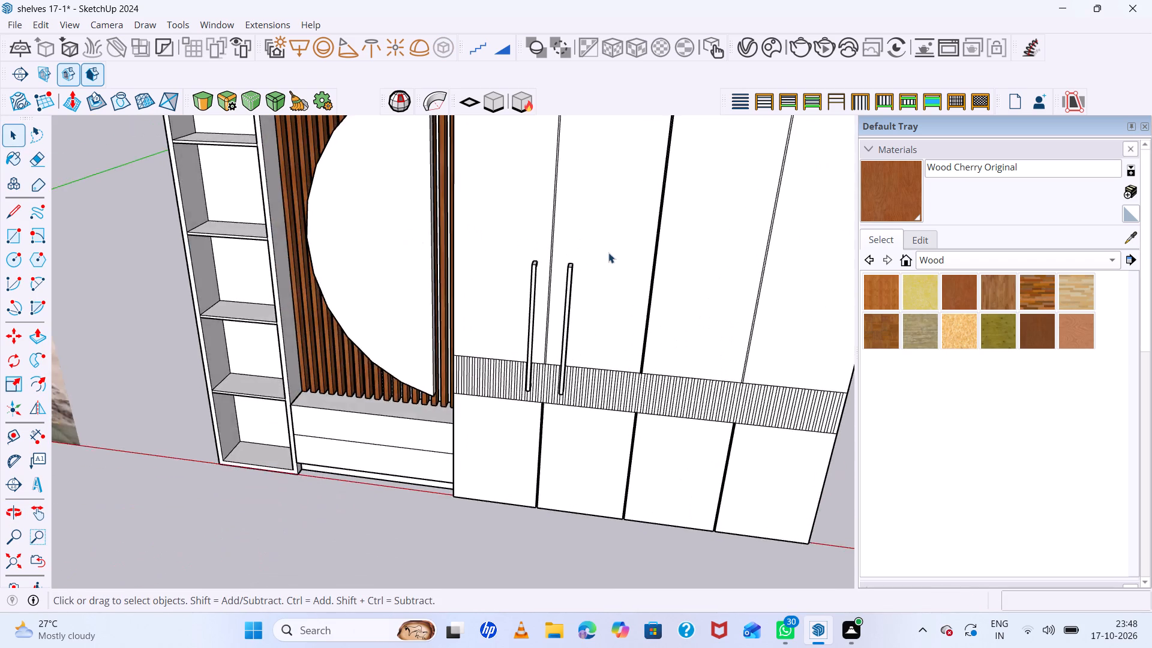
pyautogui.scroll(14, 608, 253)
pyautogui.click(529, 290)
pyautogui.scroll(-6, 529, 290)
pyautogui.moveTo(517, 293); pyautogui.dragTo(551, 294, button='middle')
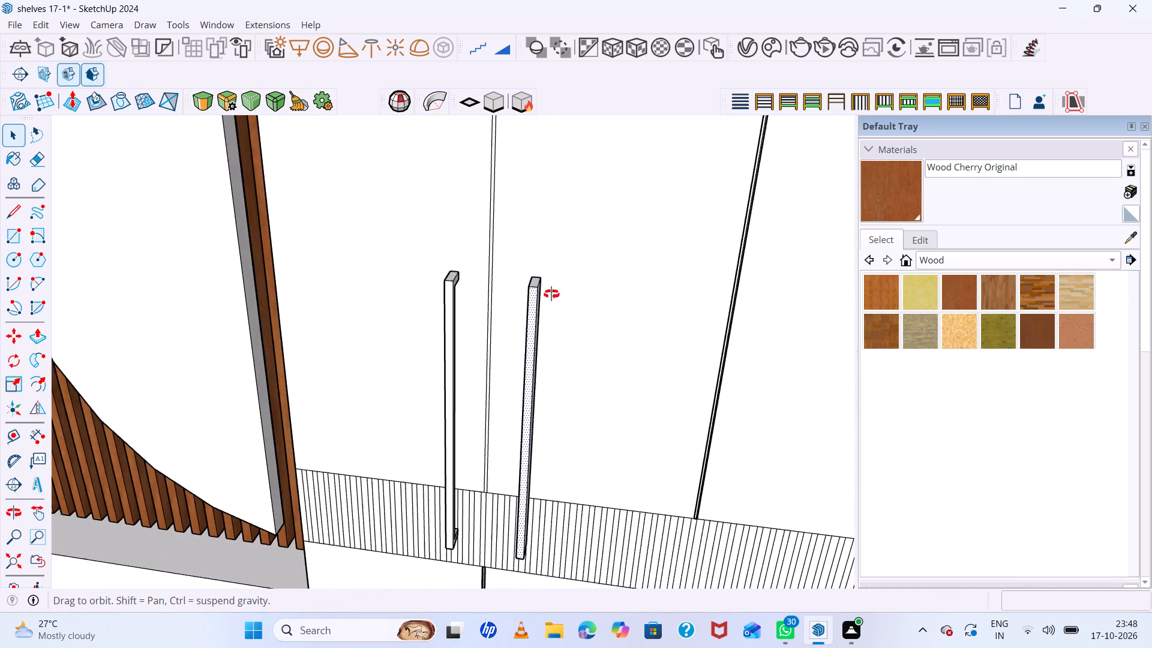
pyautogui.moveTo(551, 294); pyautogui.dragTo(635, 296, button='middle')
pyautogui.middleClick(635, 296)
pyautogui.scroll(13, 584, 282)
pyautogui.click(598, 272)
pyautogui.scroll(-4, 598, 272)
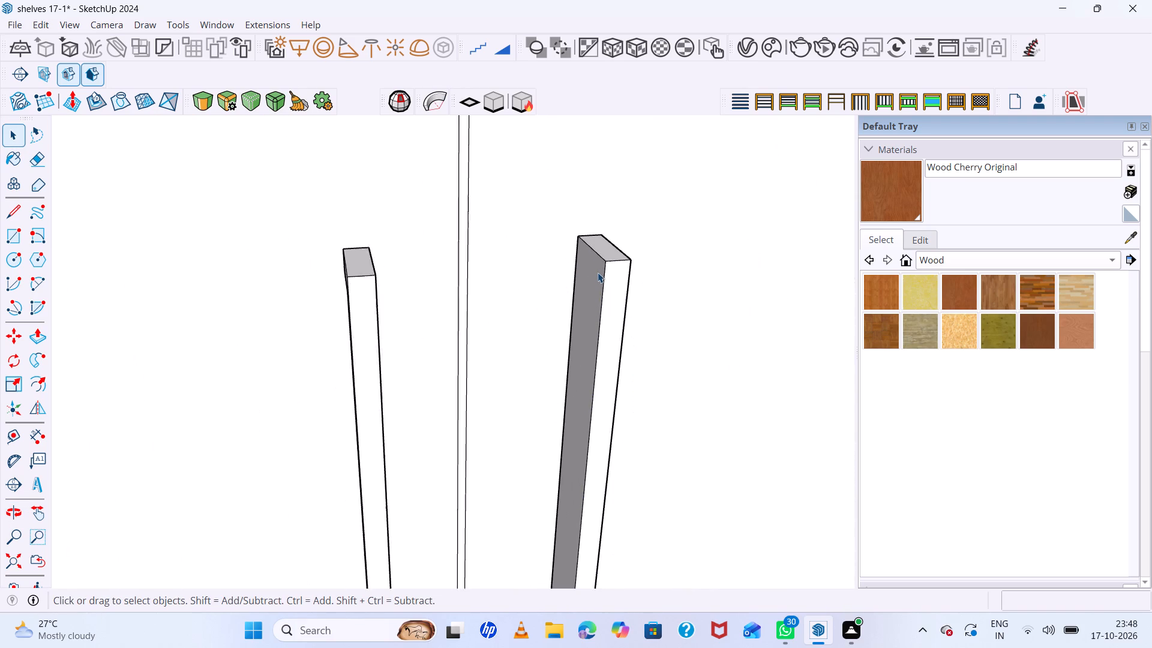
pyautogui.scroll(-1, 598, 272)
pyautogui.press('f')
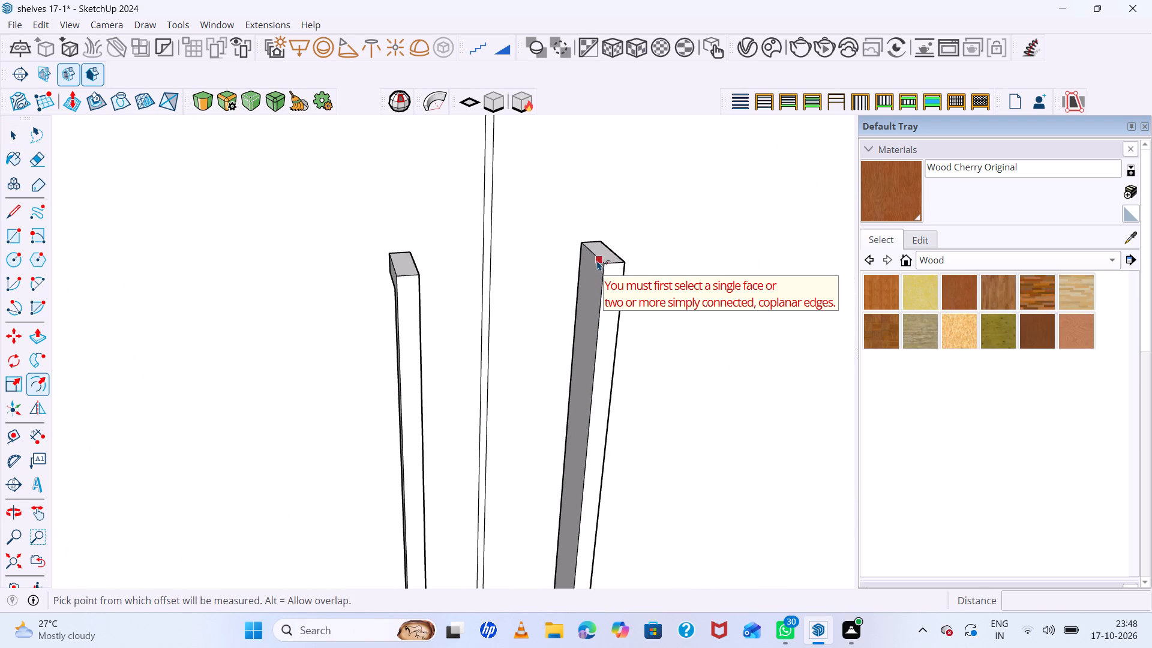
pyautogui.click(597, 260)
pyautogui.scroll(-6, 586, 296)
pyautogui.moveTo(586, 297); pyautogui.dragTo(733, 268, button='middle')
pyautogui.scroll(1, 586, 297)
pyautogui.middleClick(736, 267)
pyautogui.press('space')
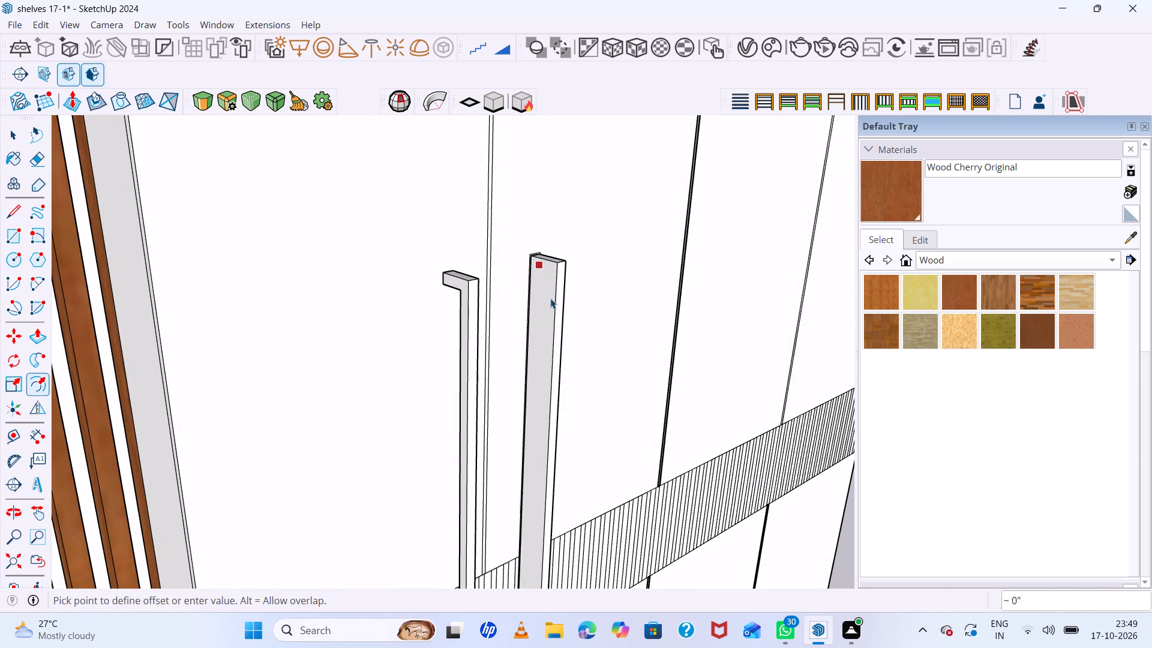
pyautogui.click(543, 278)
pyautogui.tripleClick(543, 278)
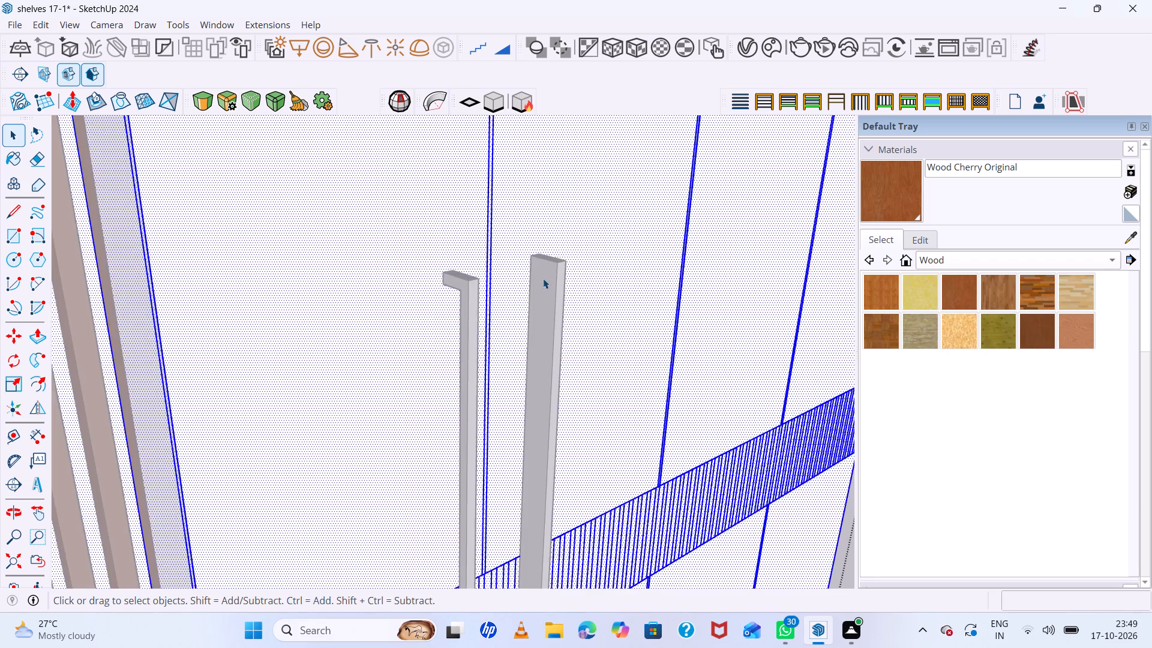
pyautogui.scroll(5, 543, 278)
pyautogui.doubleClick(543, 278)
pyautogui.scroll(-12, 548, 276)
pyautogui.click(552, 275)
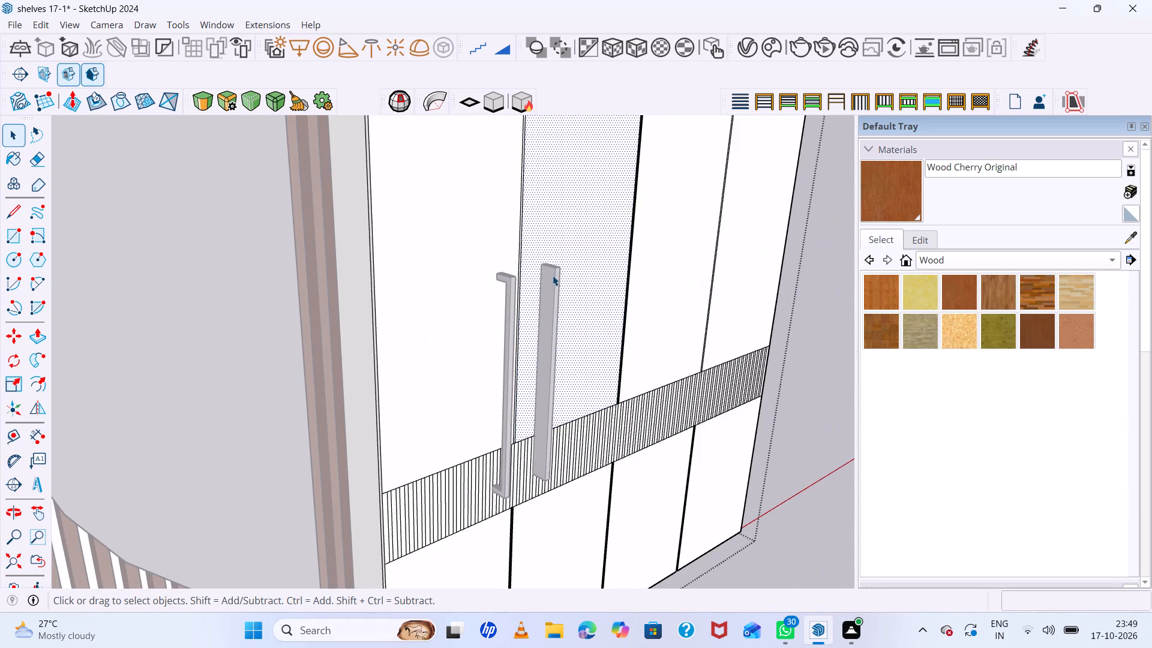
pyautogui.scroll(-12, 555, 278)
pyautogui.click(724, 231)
# Delete the solid second handle on the second tall door.
pyautogui.scroll(4, 596, 278)
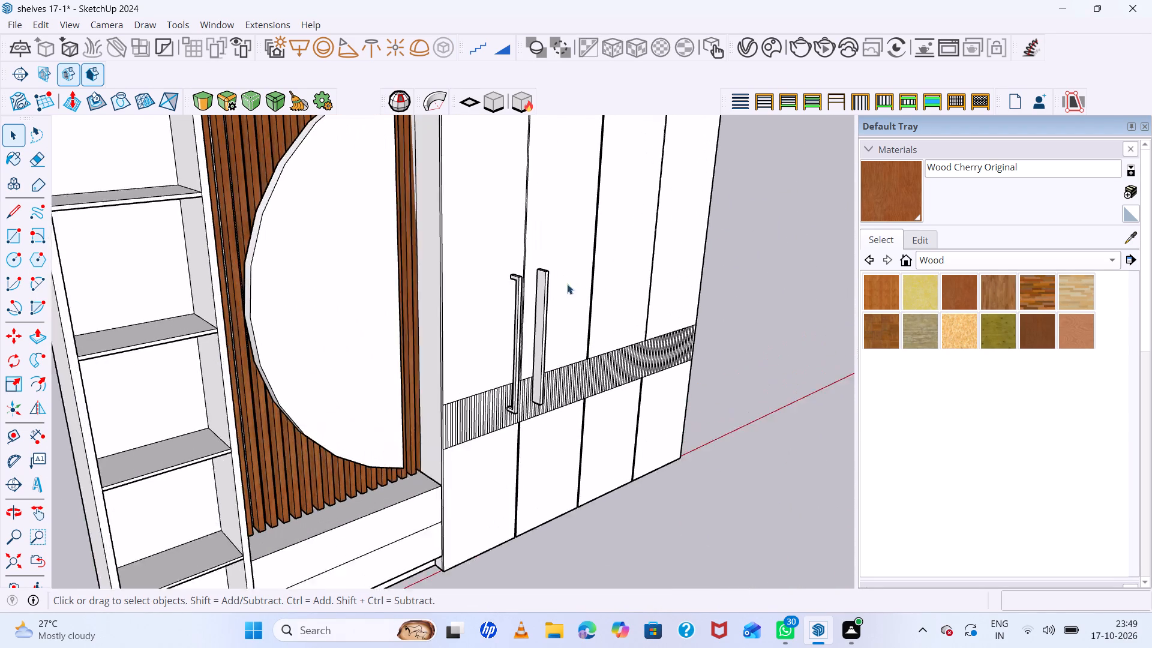
pyautogui.scroll(2, 567, 284)
pyautogui.click(543, 286)
pyautogui.doubleClick(543, 286)
pyautogui.click(543, 286)
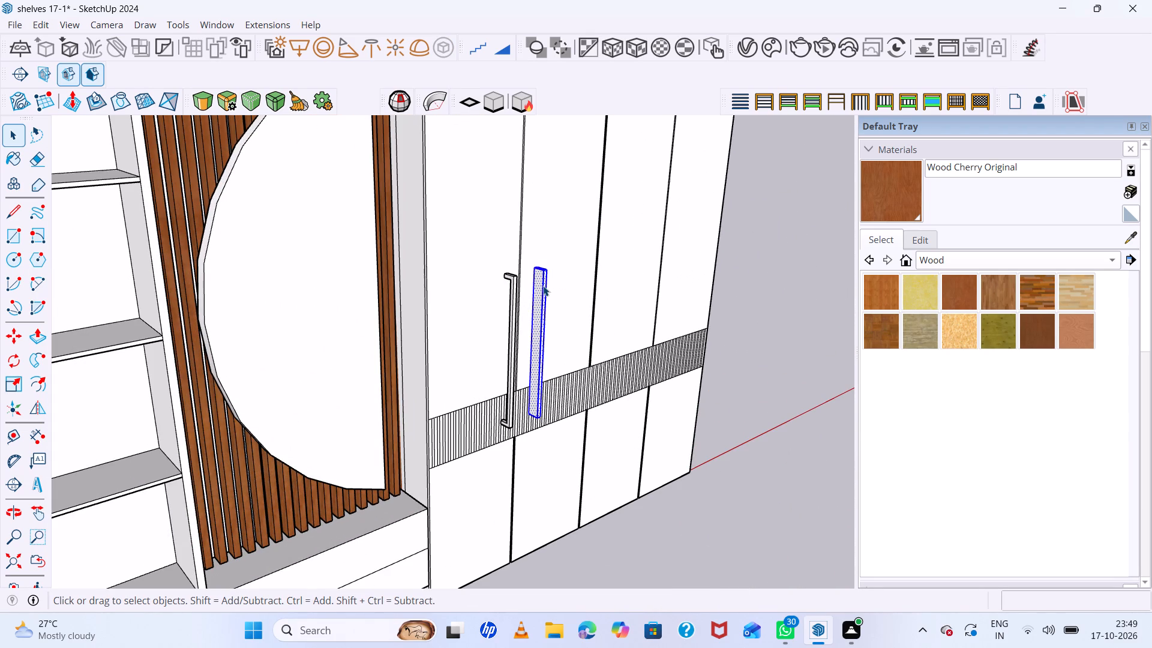
pyautogui.press('Delete')
# Make the finished C-shaped handle on the first tall door a group.
pyautogui.scroll(-7, 543, 286)
pyautogui.moveTo(549, 306); pyautogui.dragTo(434, 317, button='middle')
pyautogui.scroll(14, 551, 299)
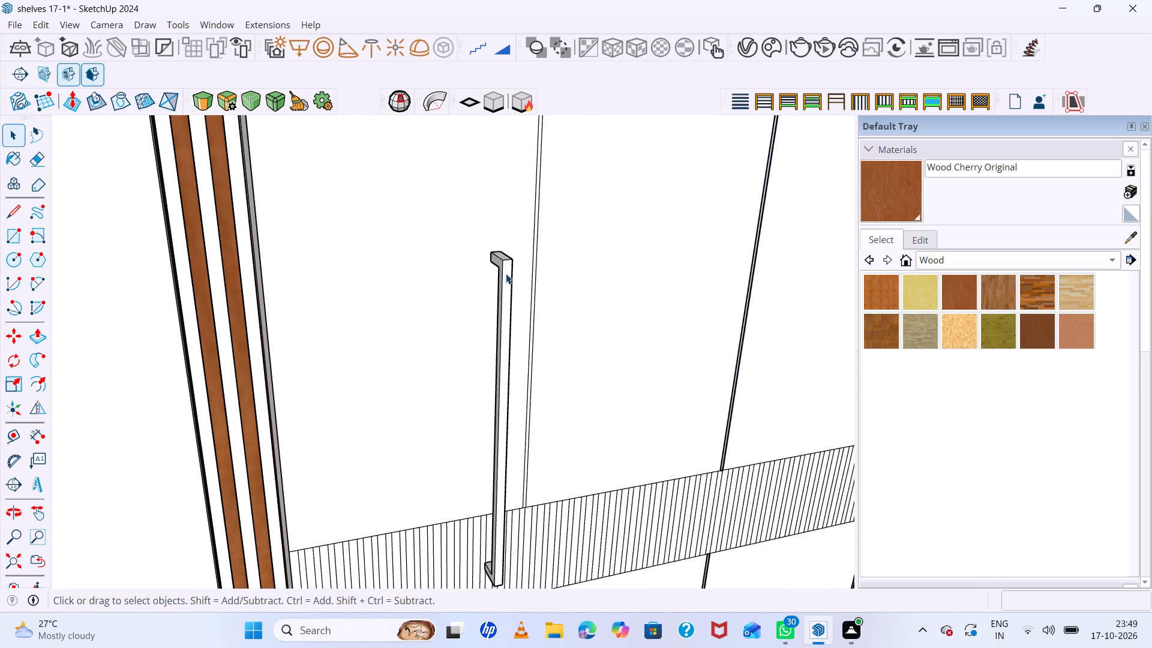
pyautogui.tripleClick(506, 274)
pyautogui.click(506, 274)
pyautogui.rightClick(506, 274)
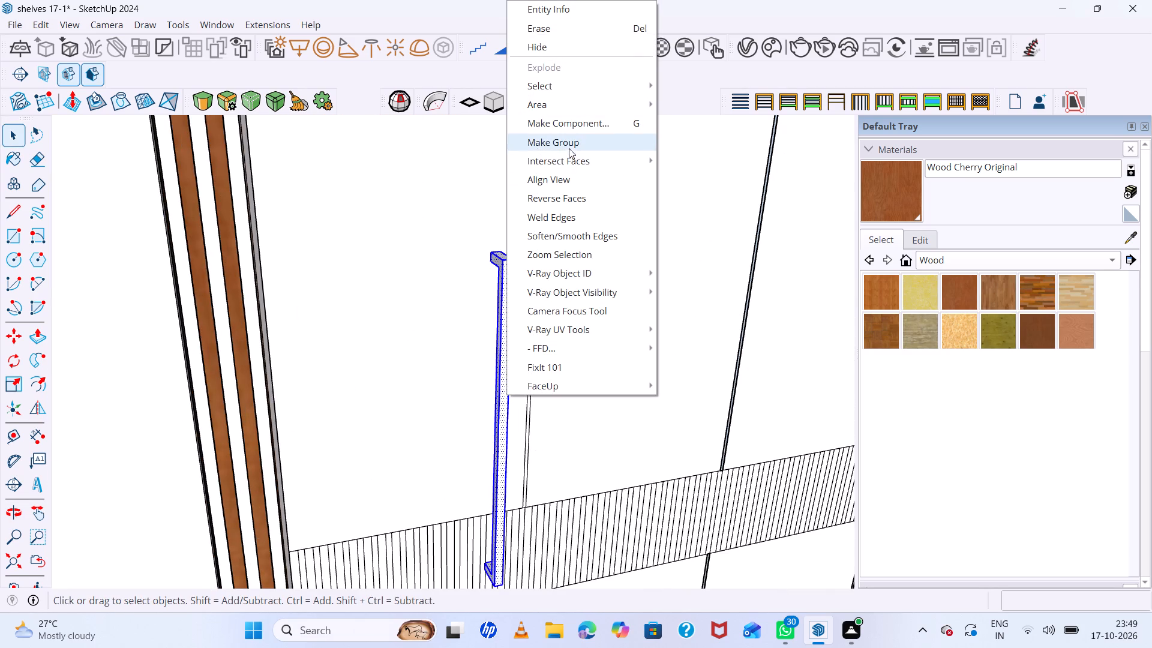
pyautogui.click(568, 146)
# Copy the grouped handle about 6" along the red axis, across the joint onto the second tall door.
pyautogui.scroll(6, 520, 272)
pyautogui.moveTo(506, 272); pyautogui.dragTo(325, 326, button='middle')
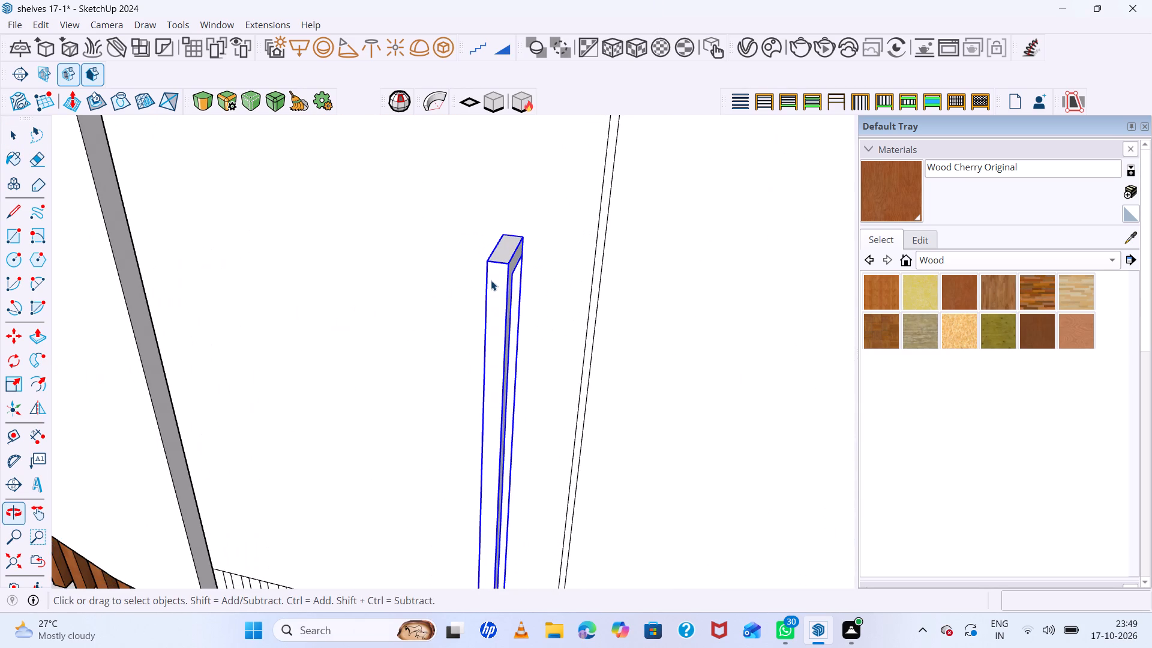
pyautogui.press('m')
pyautogui.scroll(6, 533, 266)
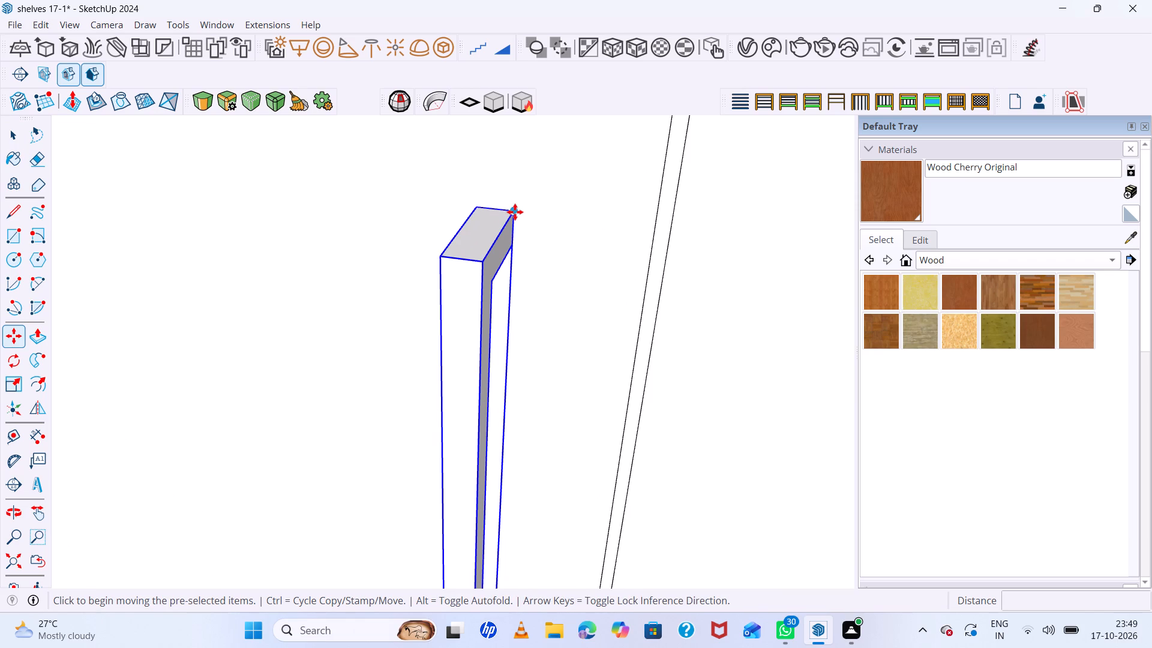
pyautogui.click(515, 212)
pyautogui.scroll(-6, 616, 230)
pyautogui.press('Right')
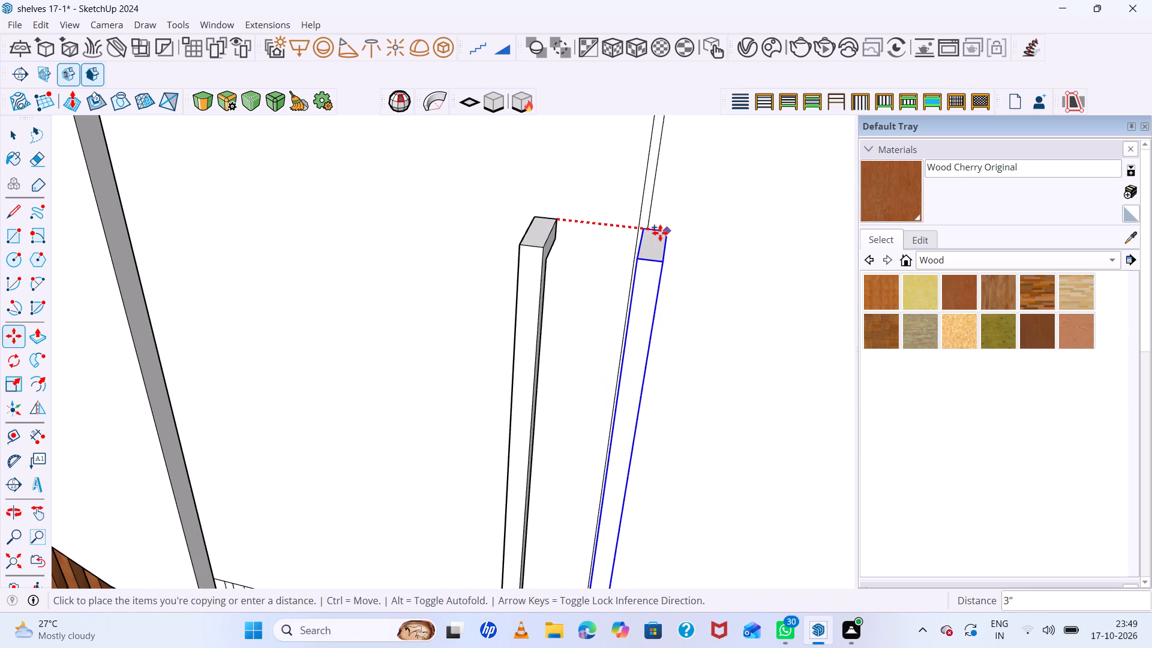
pyautogui.scroll(-6, 669, 233)
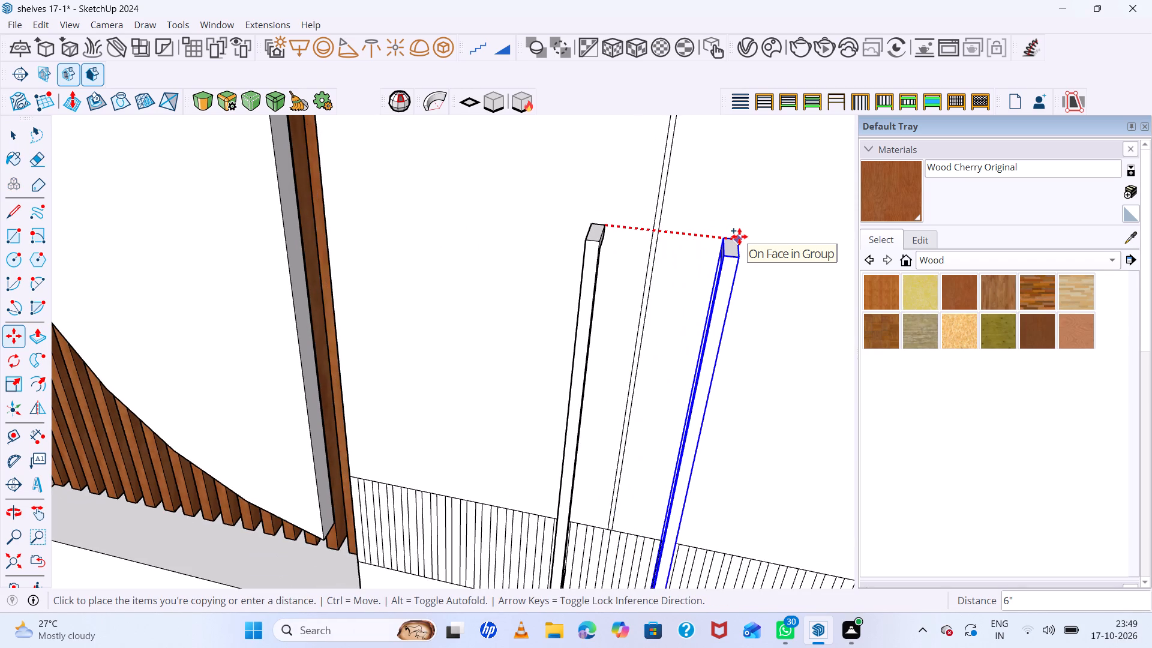
pyautogui.click(739, 236)
# Move the copied handle about 1" back toward the joint between the first two tall doors.
pyautogui.scroll(-14, 535, 208)
pyautogui.moveTo(624, 265); pyautogui.dragTo(688, 156, button='middle')
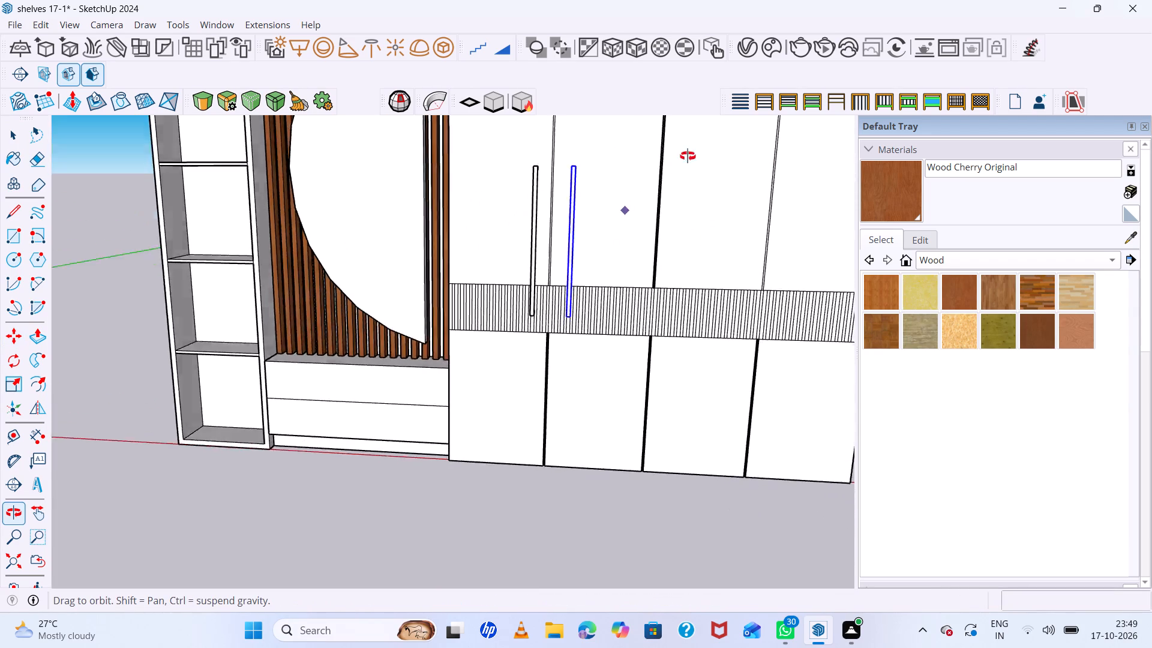
pyautogui.moveTo(688, 156); pyautogui.dragTo(575, 235, button='middle')
pyautogui.scroll(9, 517, 197)
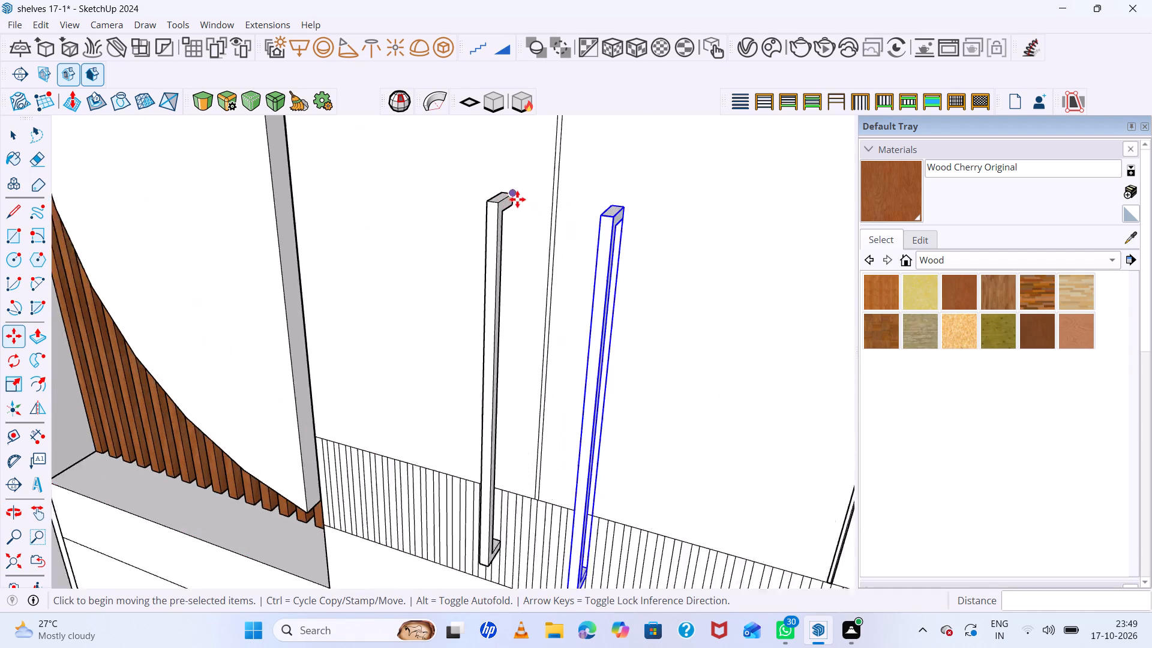
pyautogui.scroll(8, 517, 199)
pyautogui.moveTo(529, 208); pyautogui.dragTo(666, 286, button='middle')
pyautogui.scroll(6, 628, 172)
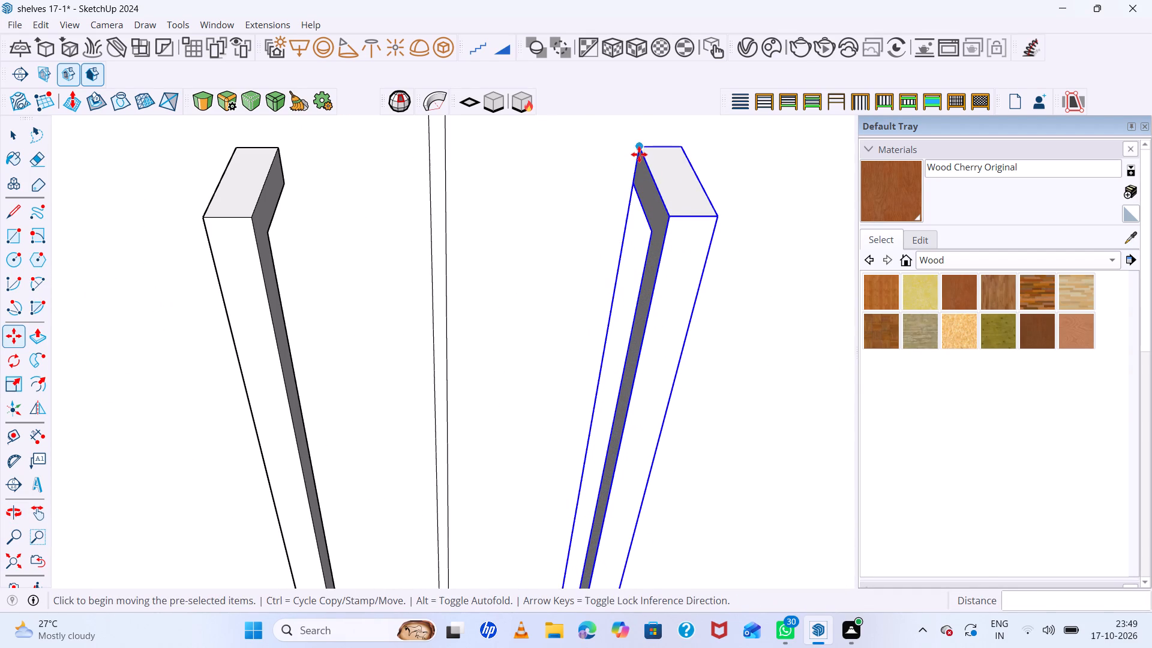
pyautogui.click(639, 146)
pyautogui.click(587, 147)
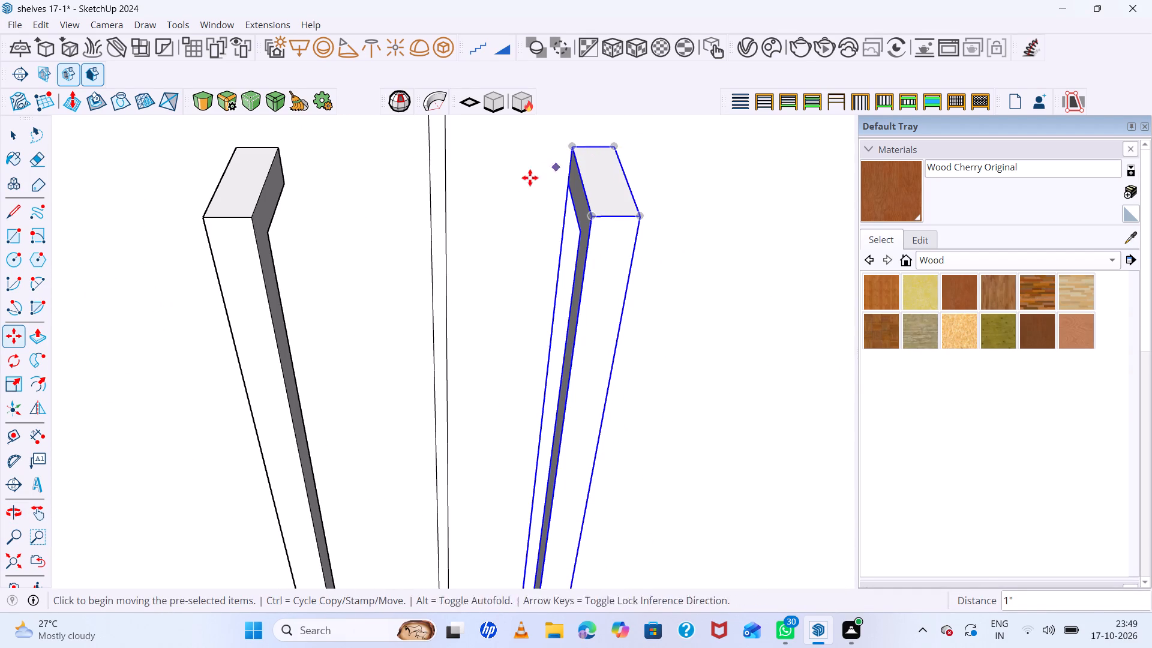
# Check the two handles' spacing about the door joint from close-up and wider front views.
pyautogui.scroll(-7, 524, 181)
pyautogui.scroll(1, 608, 232)
pyautogui.moveTo(608, 231); pyautogui.dragTo(680, 140, button='middle')
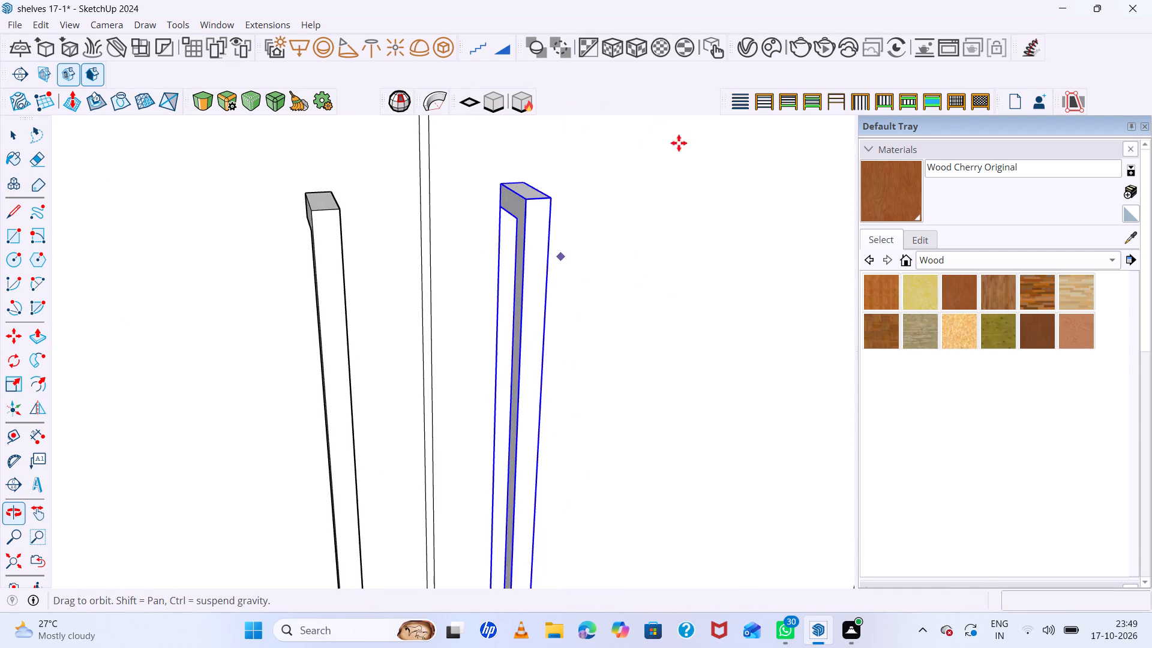
pyautogui.scroll(-20, 559, 164)
pyautogui.scroll(-1, 559, 164)
pyautogui.moveTo(620, 240); pyautogui.dragTo(516, 146, button='middle')
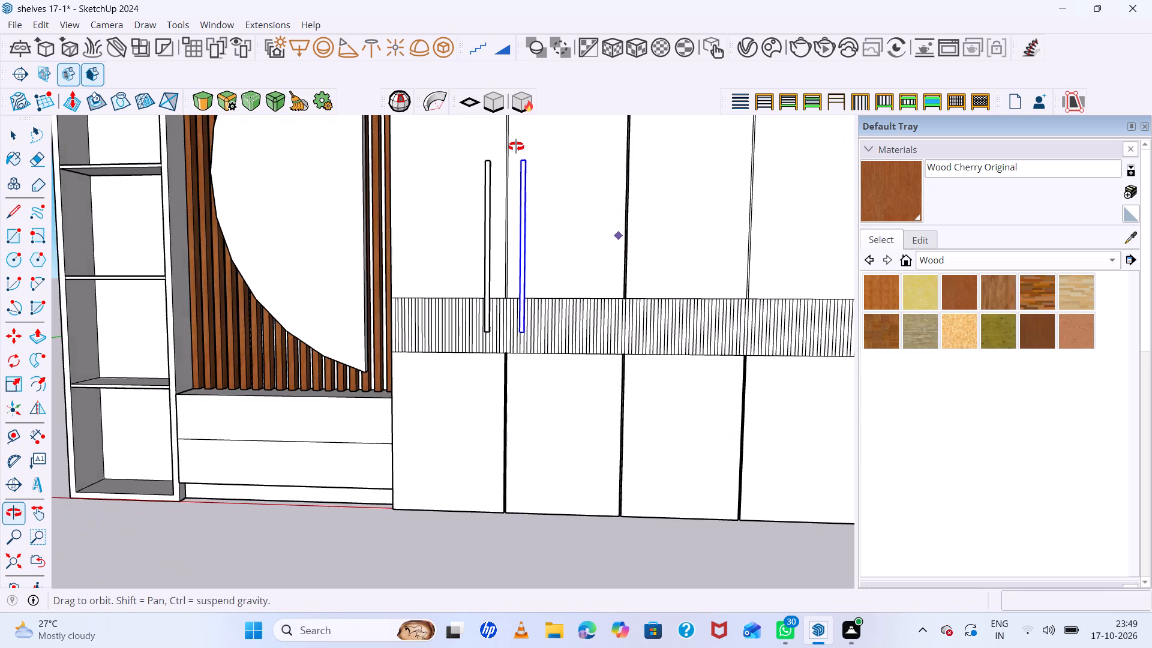
pyautogui.moveTo(516, 146); pyautogui.dragTo(437, 180, button='middle')
pyautogui.scroll(-9, 539, 198)
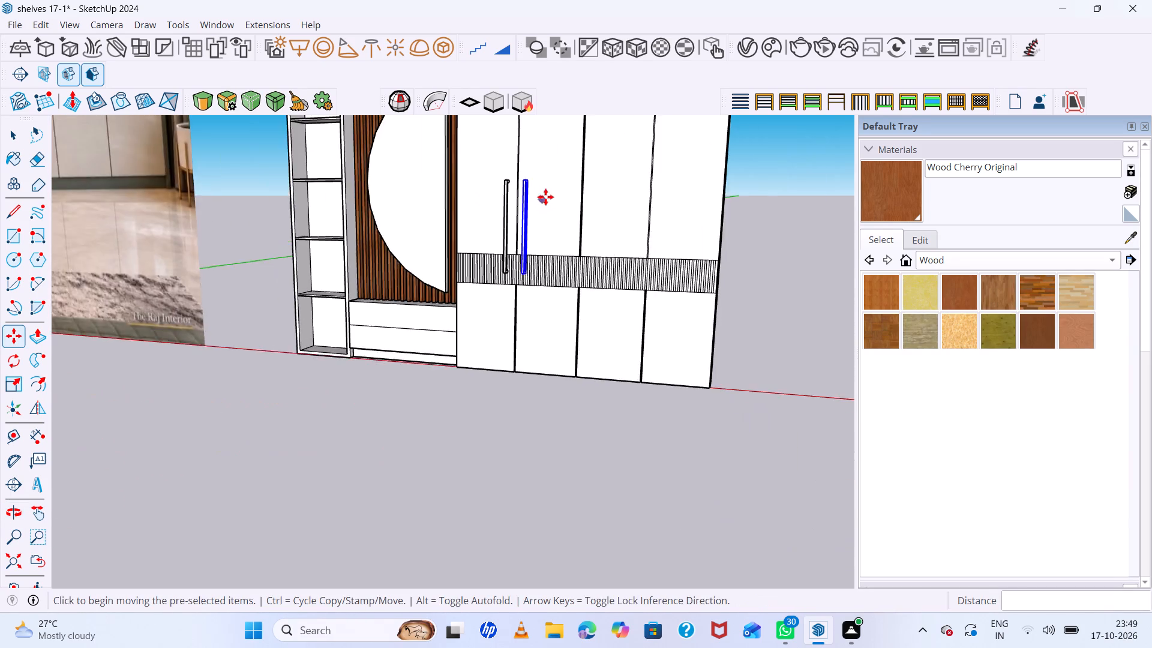
pyautogui.scroll(-5, 545, 197)
pyautogui.moveTo(628, 220); pyautogui.dragTo(763, 362, button='middle')
pyautogui.press('space')
pyautogui.click(713, 206)
pyautogui.scroll(7, 679, 244)
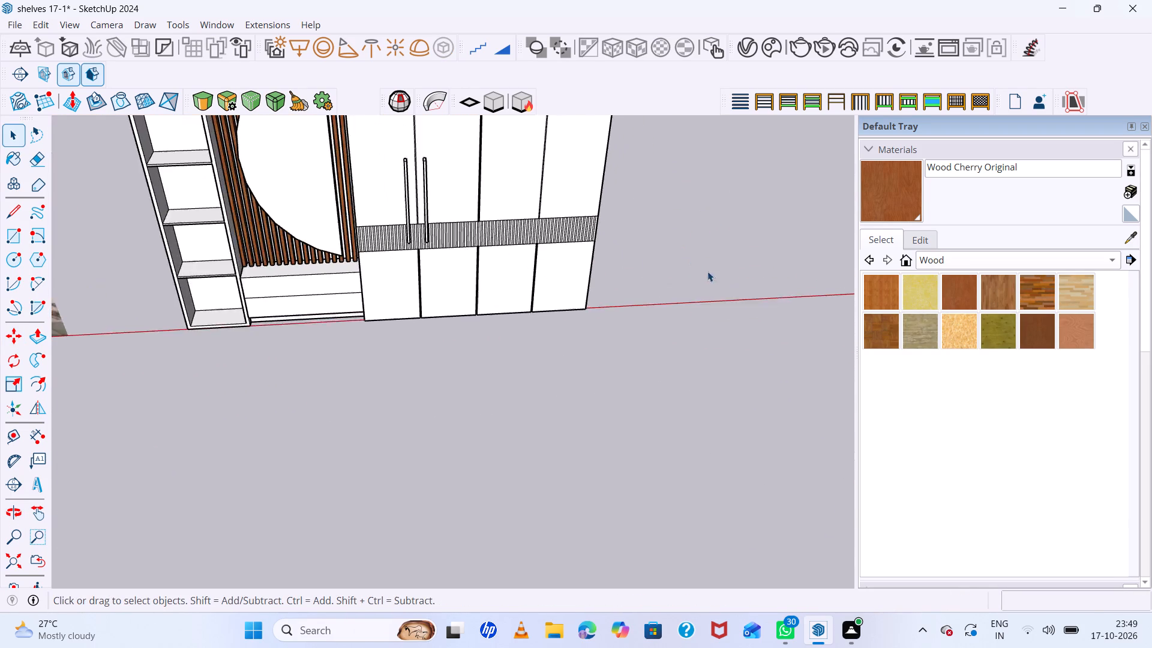
pyautogui.moveTo(708, 269); pyautogui.dragTo(676, 145, button='middle')
pyautogui.middleClick(675, 144)
pyautogui.scroll(-7, 451, 187)
pyautogui.scroll(20, 413, 154)
# Copy both handles together about 2' 10" along, from the first door pair's joint to the joint between the third and fourth tall doors.
pyautogui.moveTo(472, 209); pyautogui.dragTo(508, 209, button='middle')
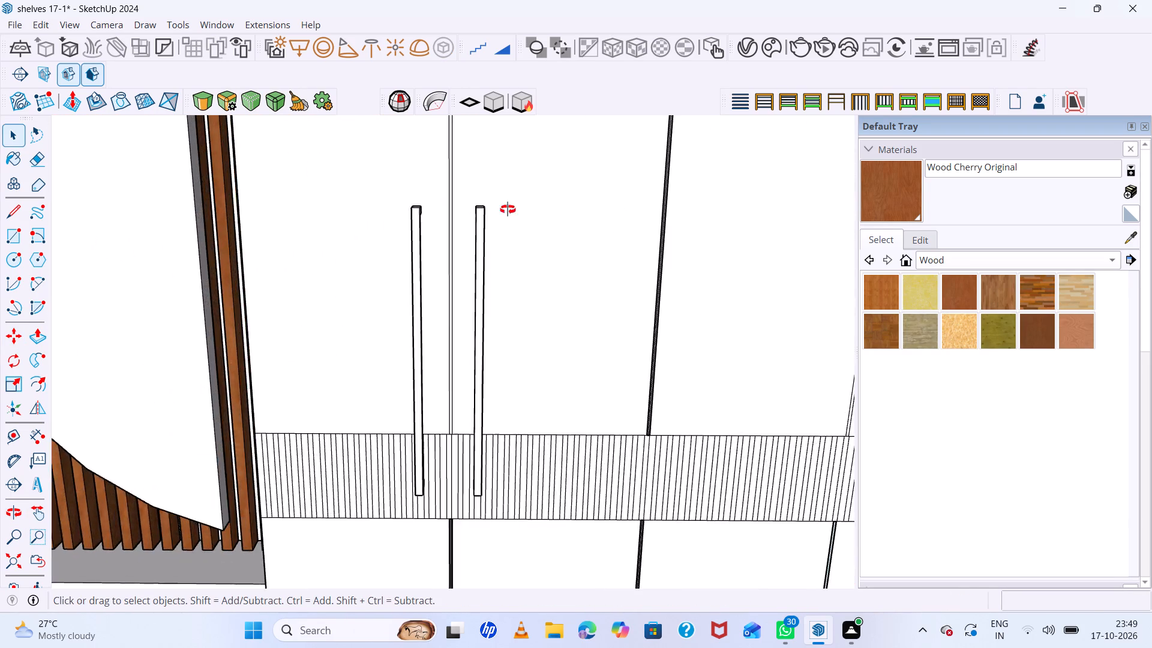
pyautogui.moveTo(508, 209); pyautogui.dragTo(669, 296, button='middle')
pyautogui.scroll(6, 524, 276)
pyautogui.click(514, 253)
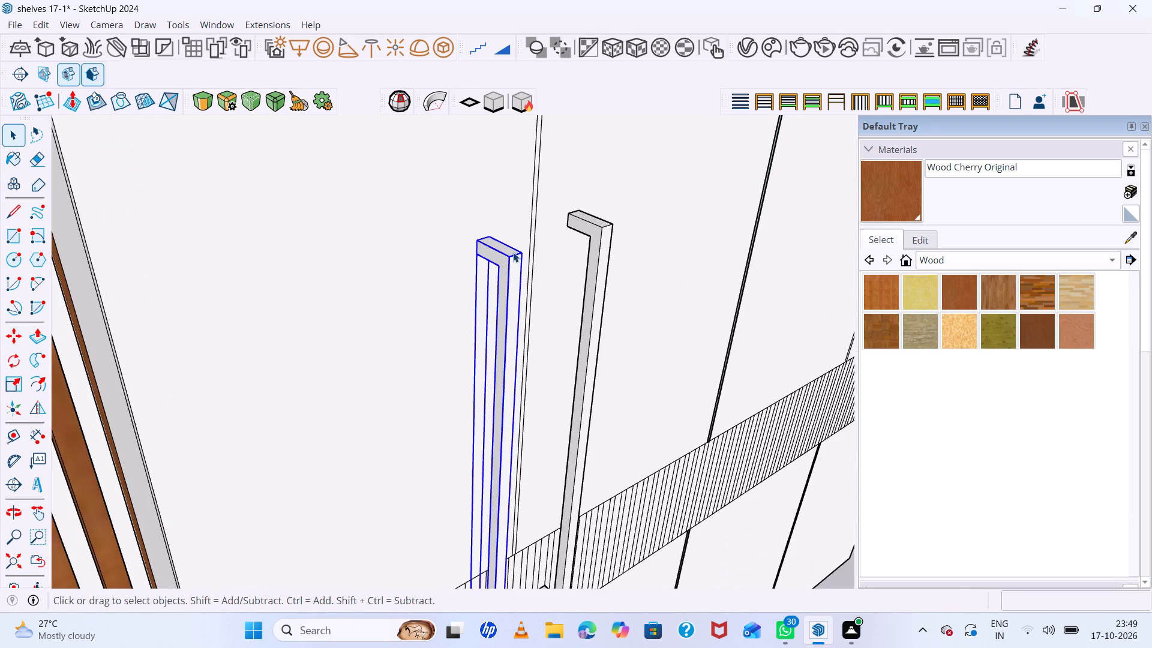
pyautogui.keyDown('shift'); pyautogui.click(598, 229); pyautogui.keyUp('shift')
pyautogui.scroll(-7, 548, 244)
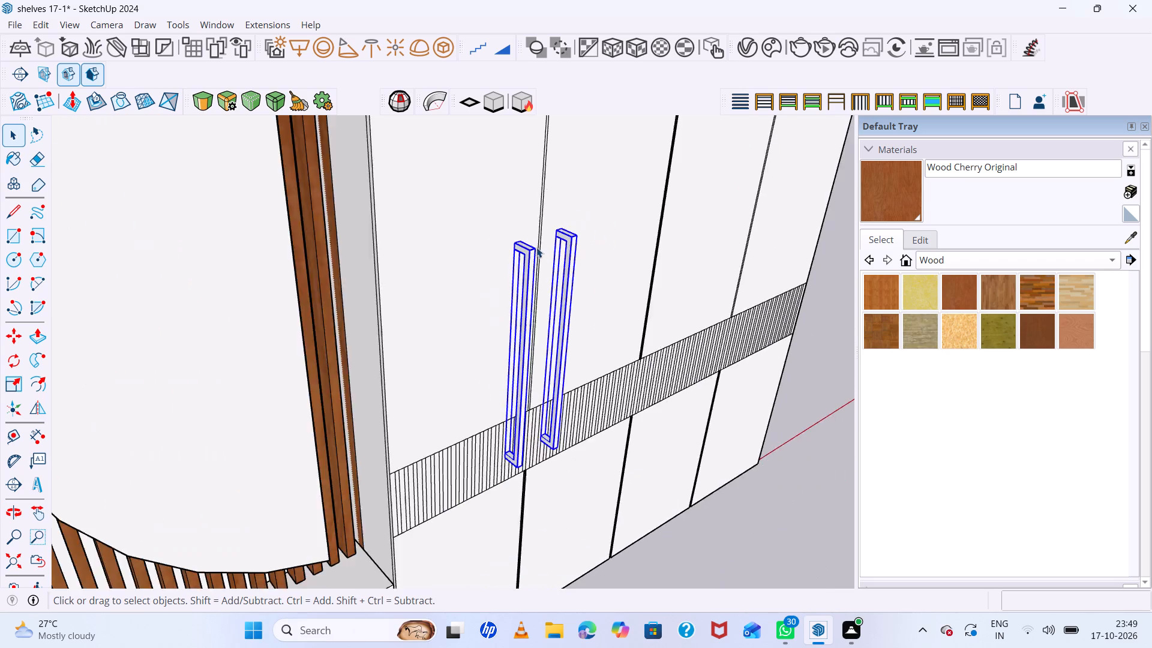
pyautogui.scroll(-15, 536, 247)
pyautogui.moveTo(653, 289); pyautogui.dragTo(200, 297, button='middle')
pyautogui.scroll(6, 457, 288)
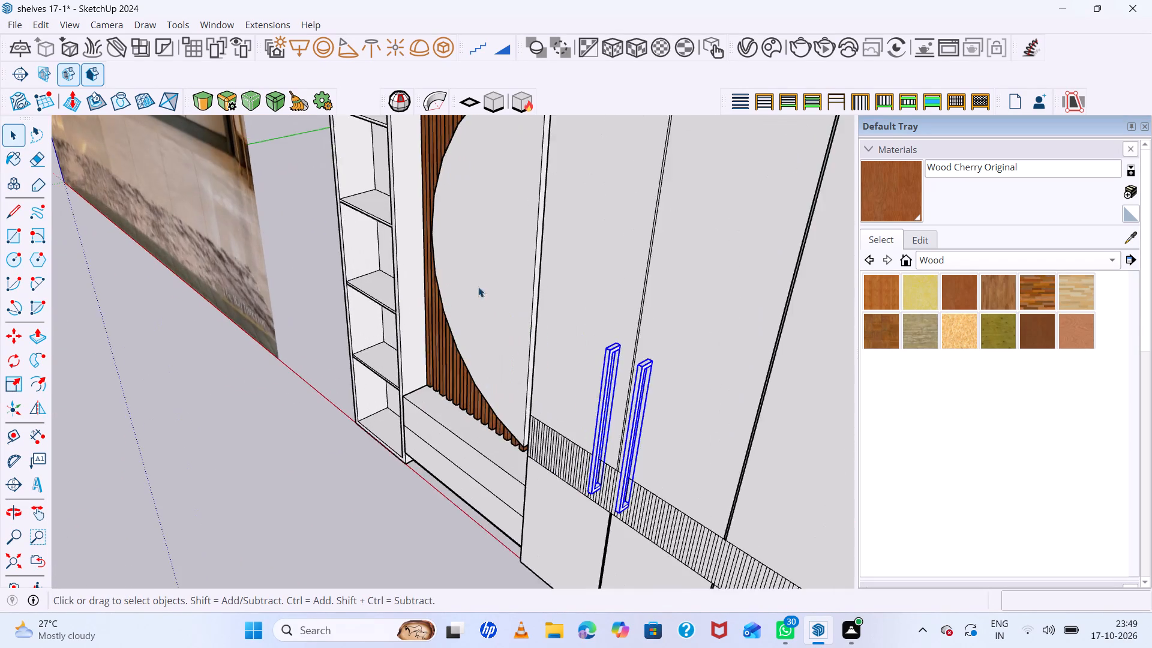
pyautogui.scroll(-7, 482, 291)
pyautogui.press('m')
pyautogui.scroll(9, 582, 163)
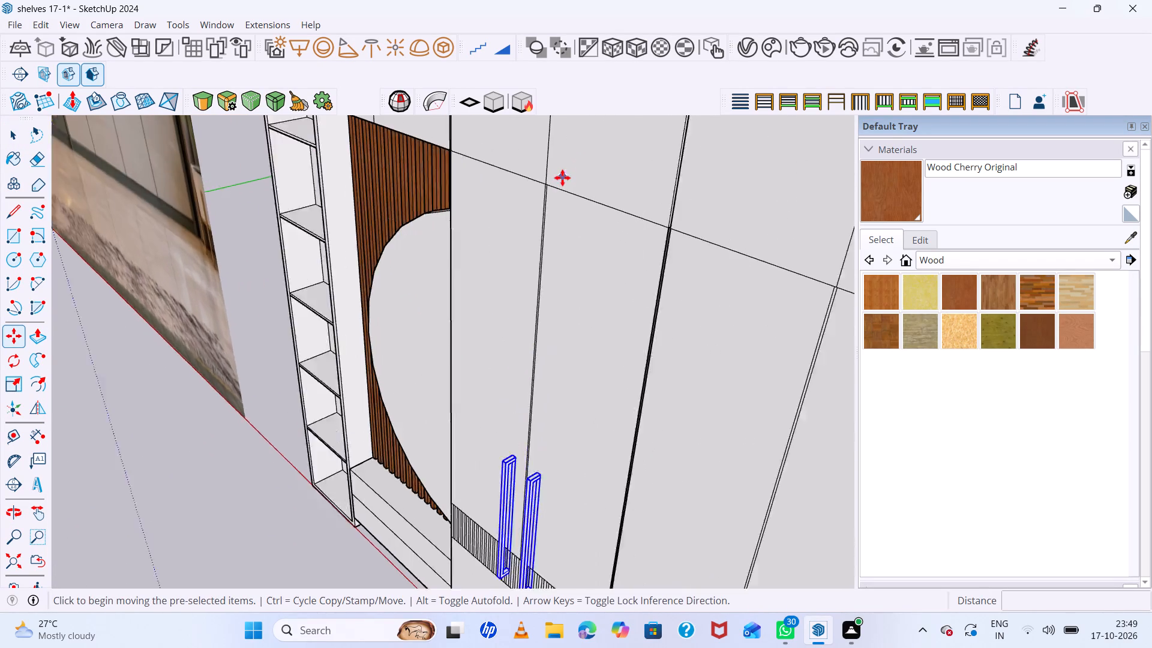
pyautogui.scroll(20, 562, 178)
pyautogui.scroll(12, 562, 178)
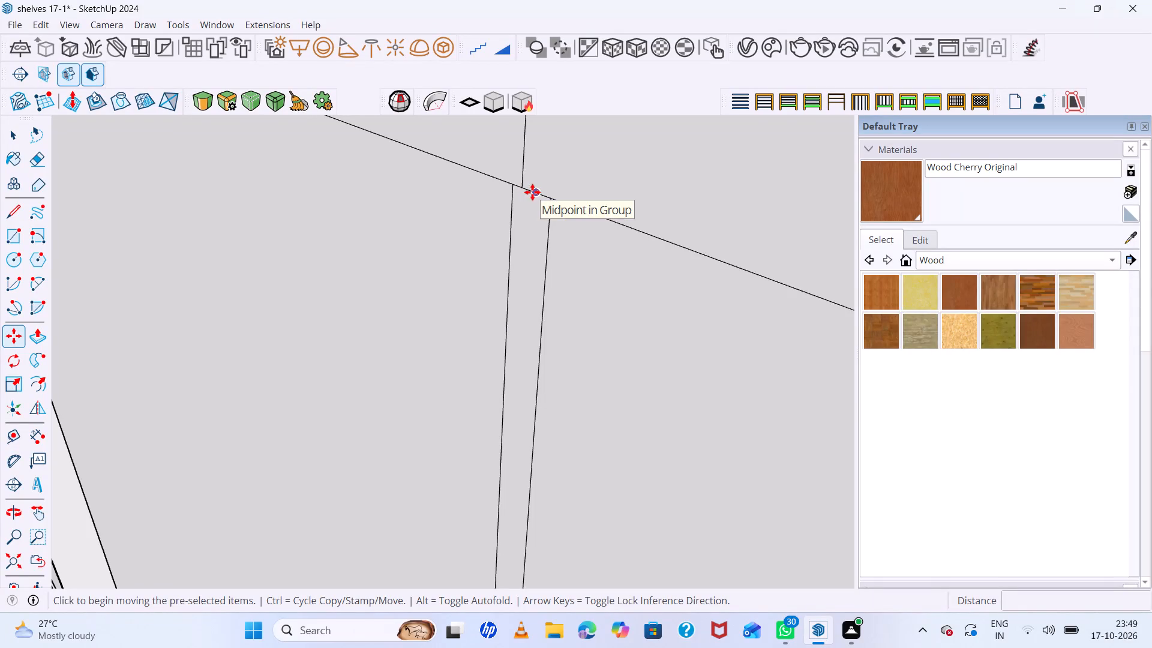
pyautogui.click(530, 191)
pyautogui.scroll(-8, 418, 232)
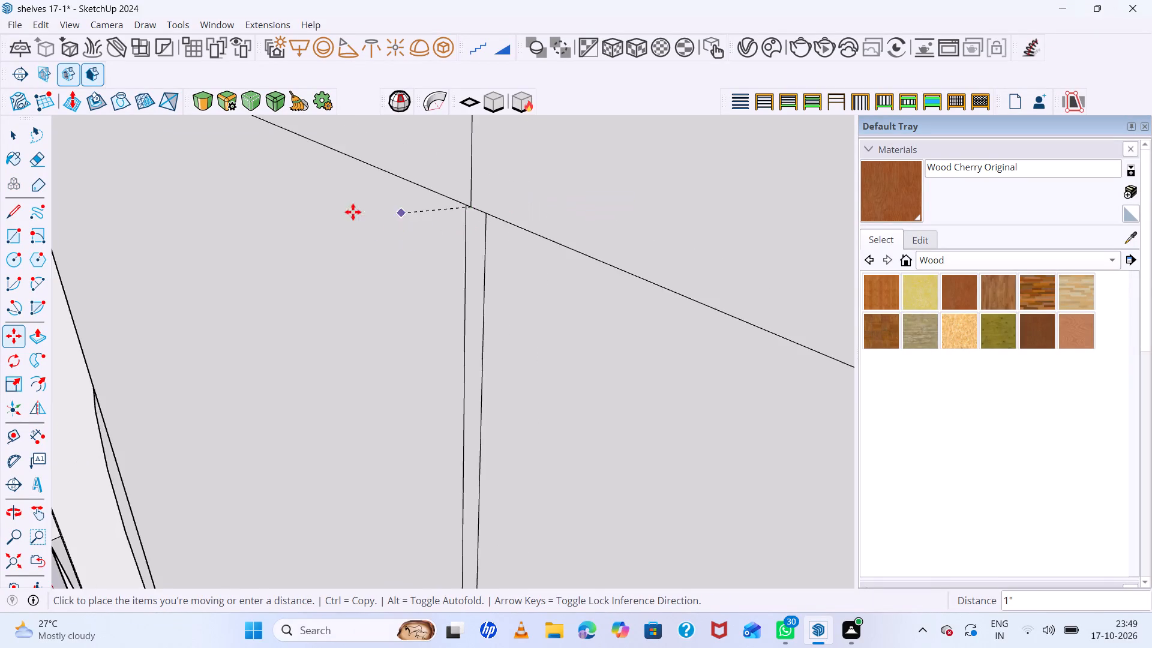
pyautogui.scroll(-20, 353, 212)
pyautogui.scroll(-18, 353, 212)
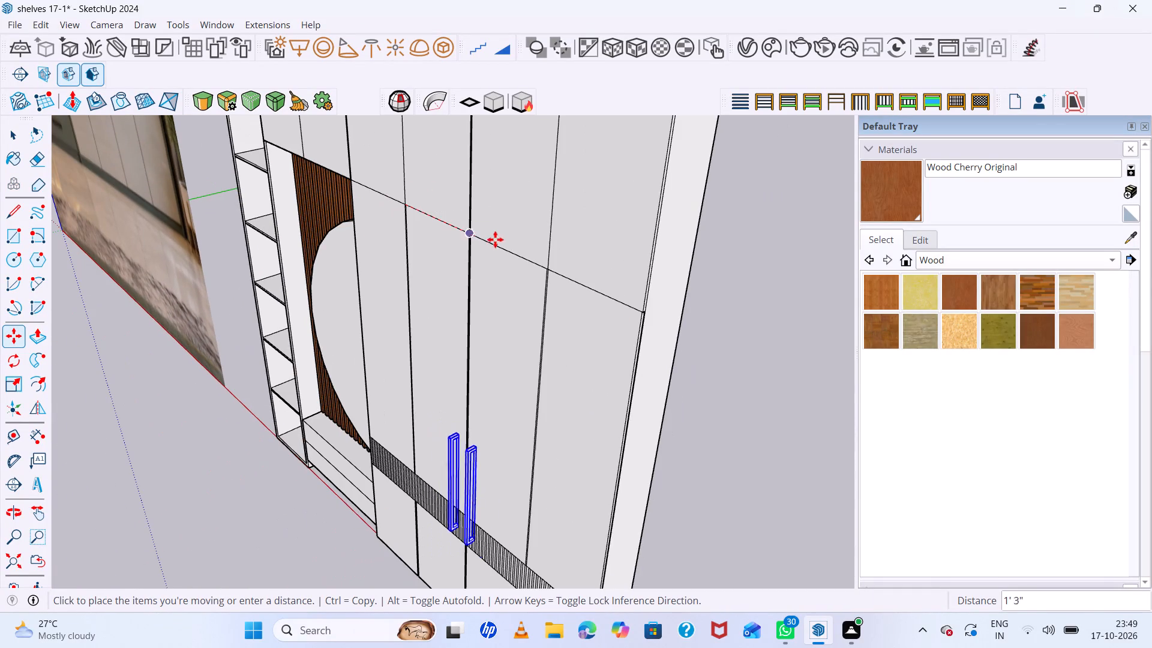
pyautogui.scroll(7, 548, 259)
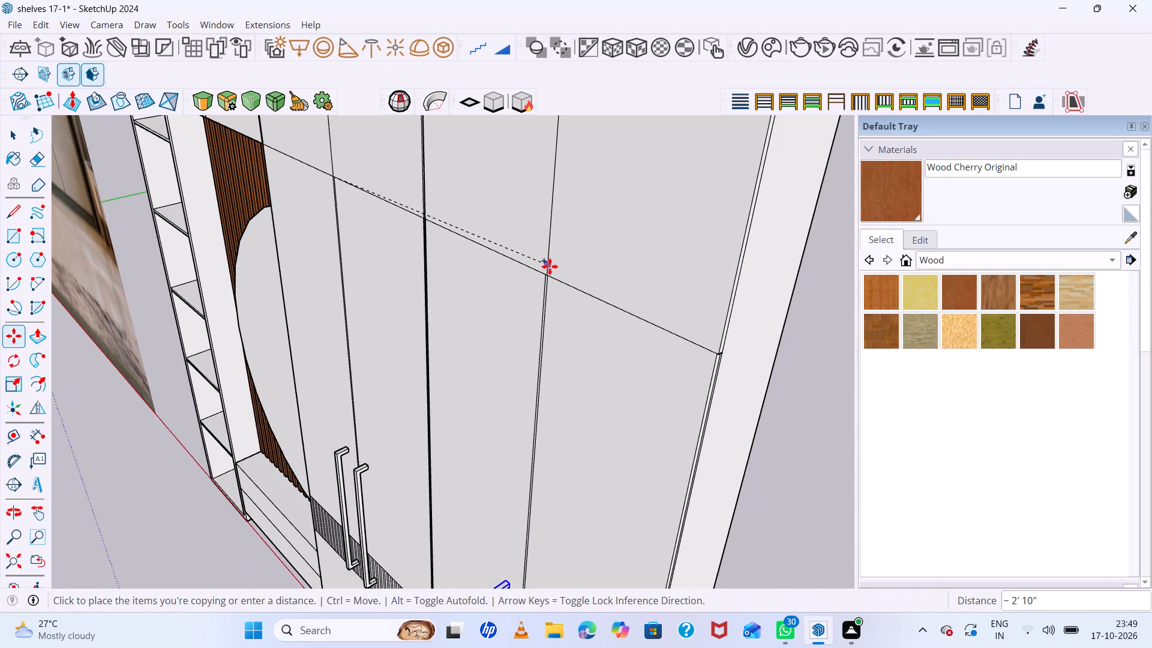
pyautogui.scroll(20, 550, 266)
pyautogui.scroll(12, 550, 266)
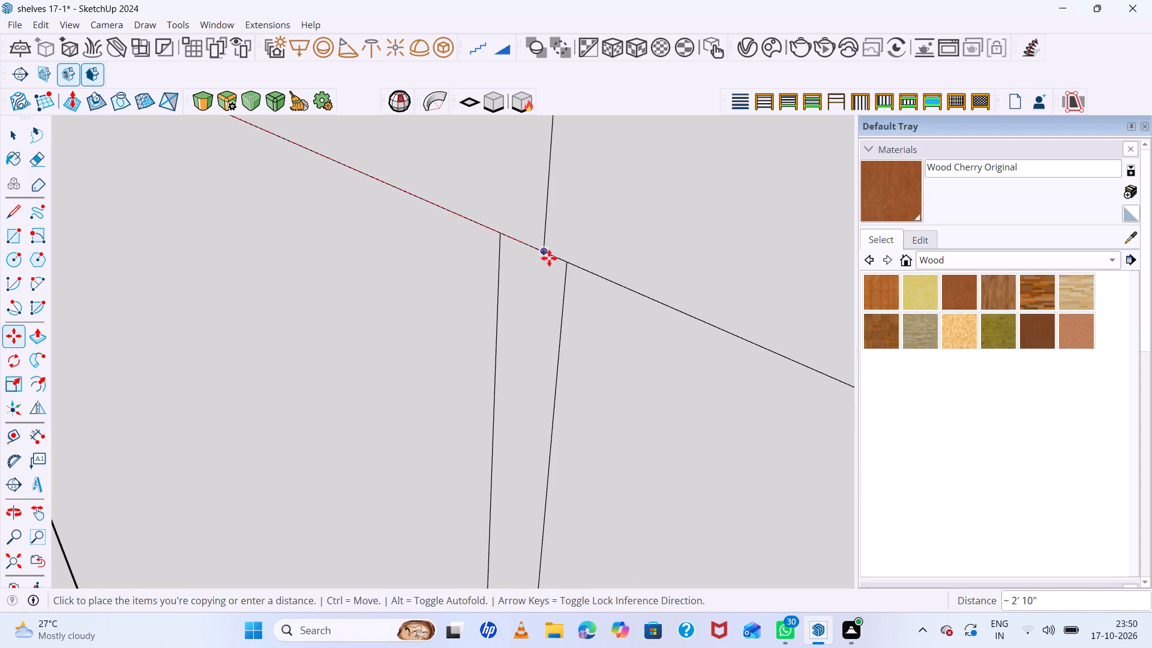
pyautogui.click(533, 248)
pyautogui.scroll(-6, 555, 220)
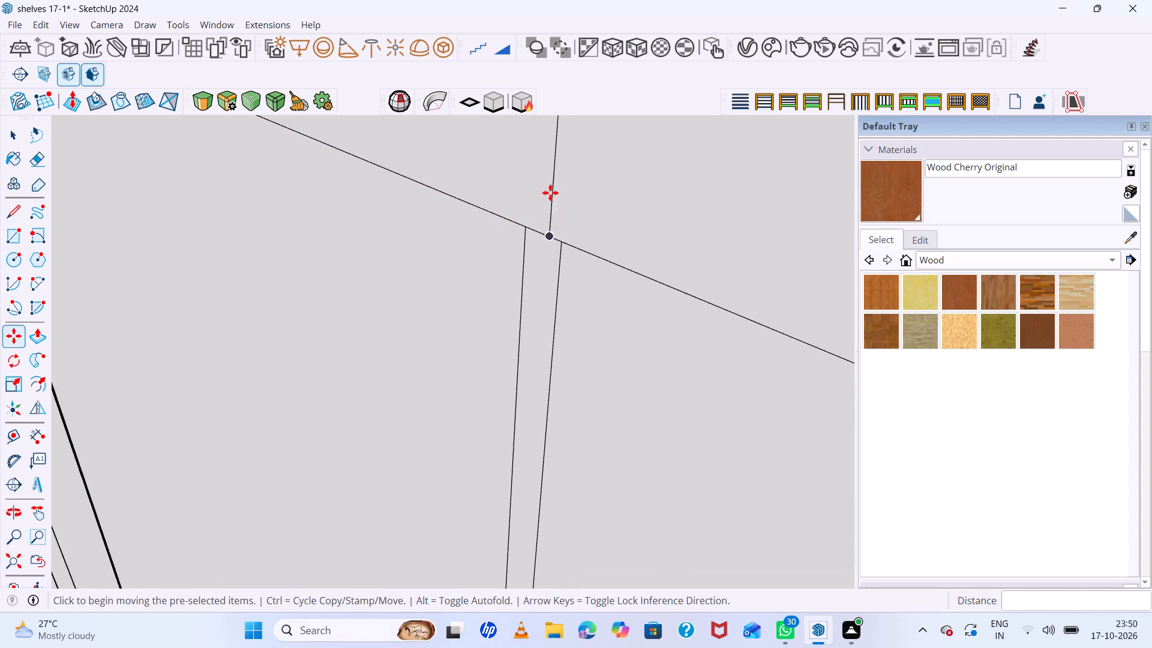
pyautogui.scroll(-20, 550, 193)
pyautogui.scroll(-20, 550, 193)
pyautogui.scroll(-6, 550, 193)
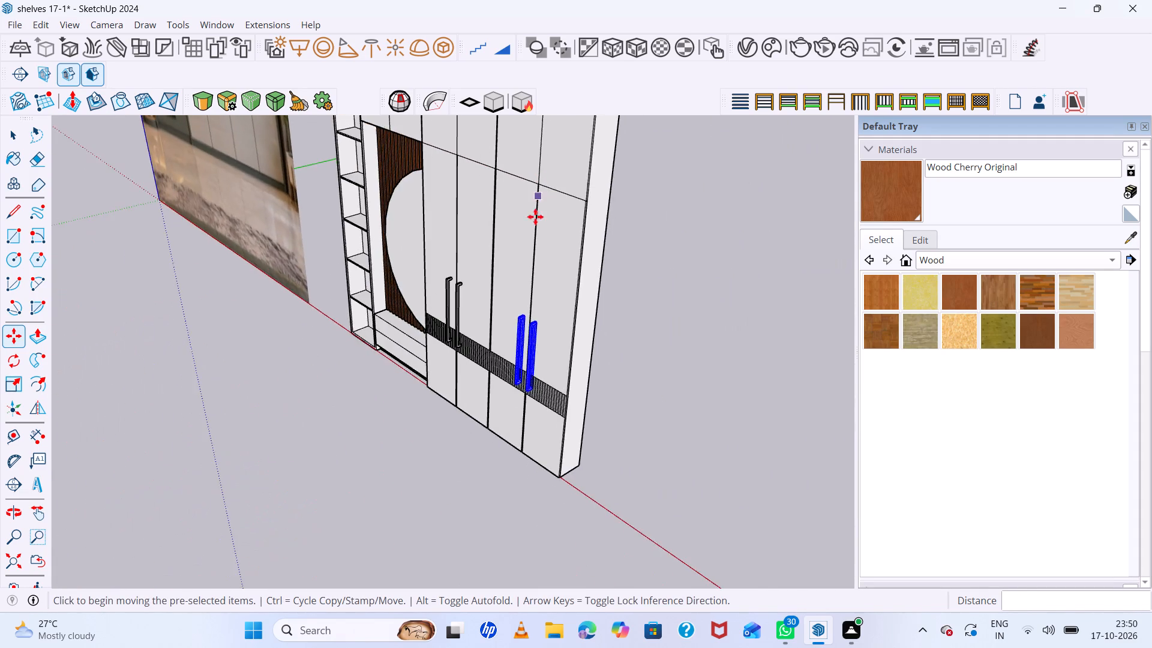
pyautogui.moveTo(514, 307); pyautogui.dragTo(822, 283, button='middle')
pyautogui.scroll(13, 695, 304)
pyautogui.moveTo(596, 275); pyautogui.dragTo(511, 187, button='middle')
pyautogui.press('space')
pyautogui.middleClick(511, 187)
pyautogui.click(648, 230)
# Compare the modelled wardrobe with the reference photo, examining the handle placement on the upper doors.
pyautogui.scroll(-20, 626, 273)
pyautogui.scroll(-2, 626, 273)
pyautogui.scroll(7, 621, 210)
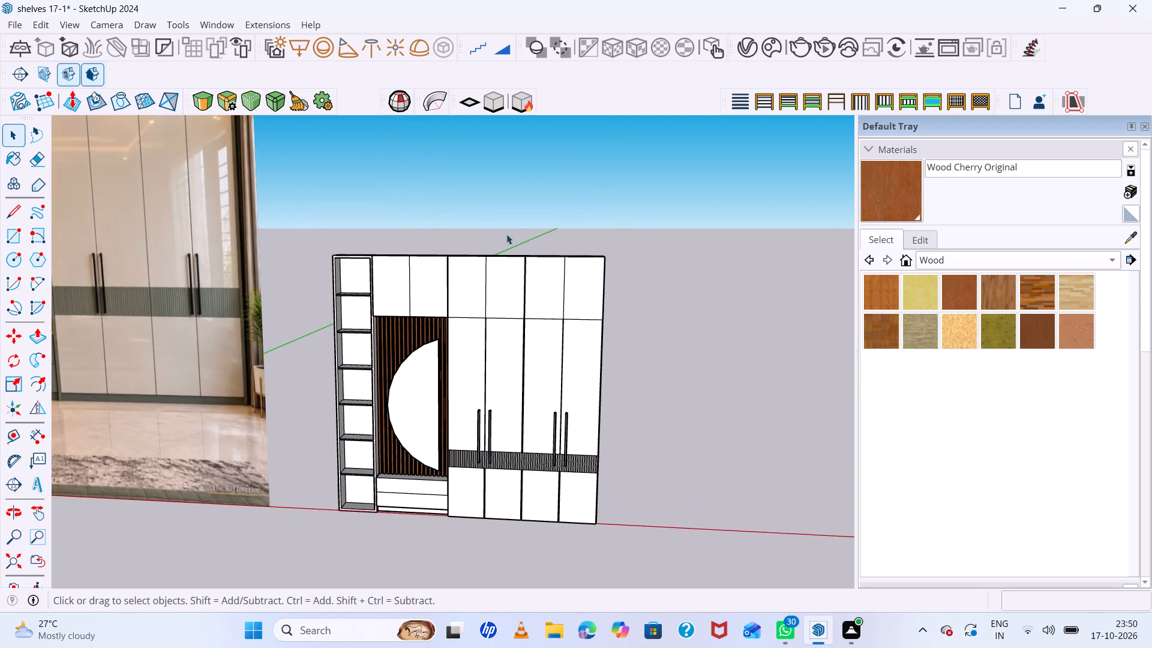
pyautogui.moveTo(498, 269); pyautogui.dragTo(527, 256, button='middle')
pyautogui.scroll(8, 511, 311)
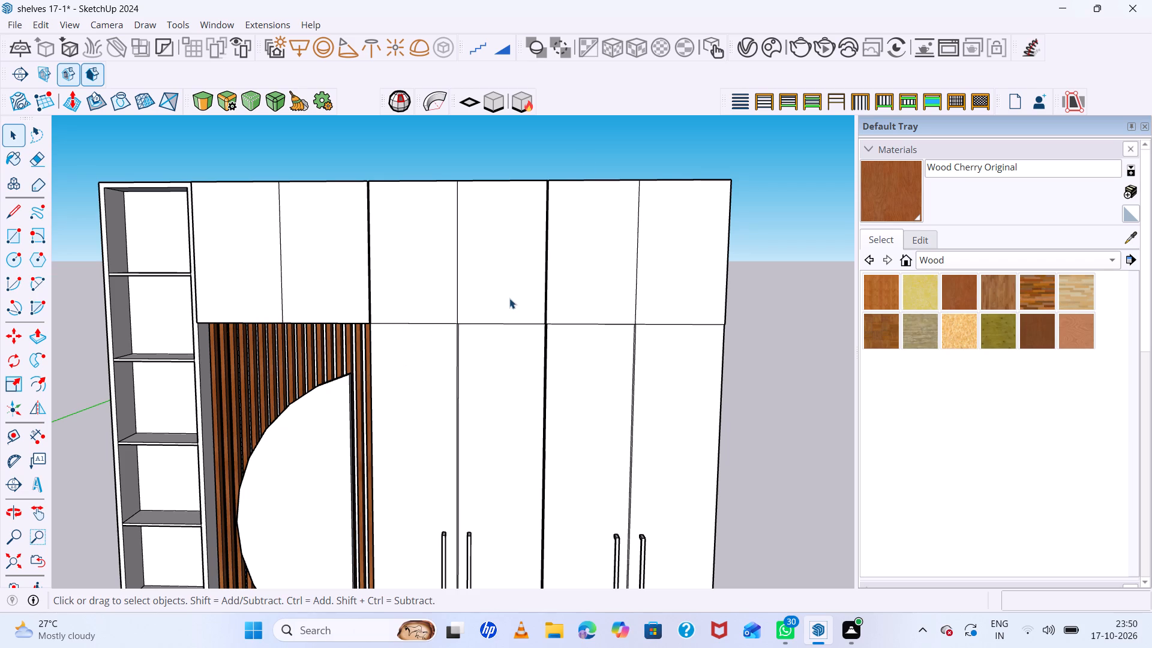
pyautogui.scroll(-8, 509, 298)
pyautogui.scroll(-7, 587, 251)
pyautogui.scroll(-4, 480, 238)
pyautogui.scroll(3, 331, 161)
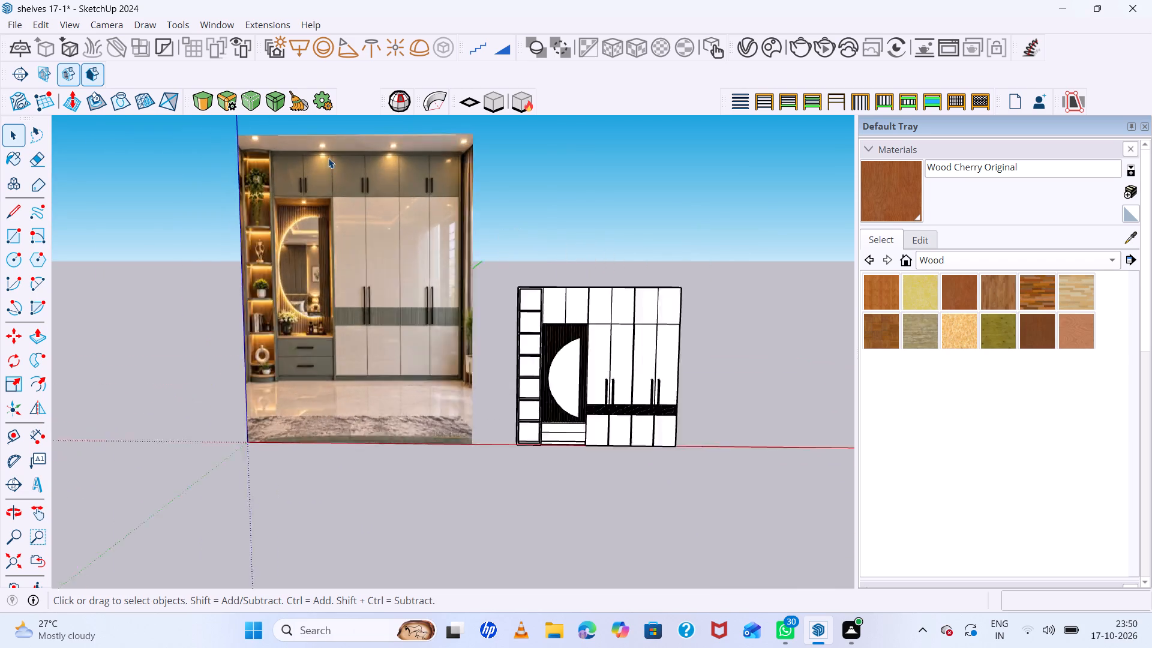
pyautogui.scroll(20, 328, 158)
pyautogui.scroll(6, 328, 158)
pyautogui.scroll(-20, 241, 199)
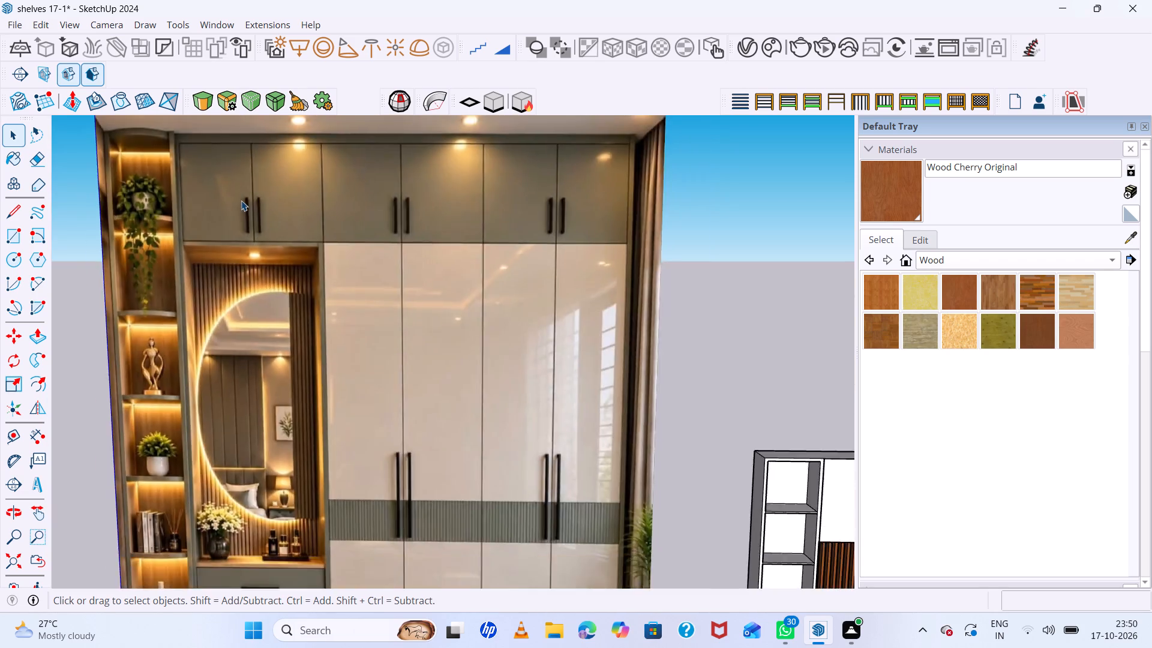
pyautogui.scroll(-6, 241, 200)
pyautogui.scroll(20, 581, 397)
pyautogui.scroll(2, 581, 397)
pyautogui.scroll(-7, 483, 301)
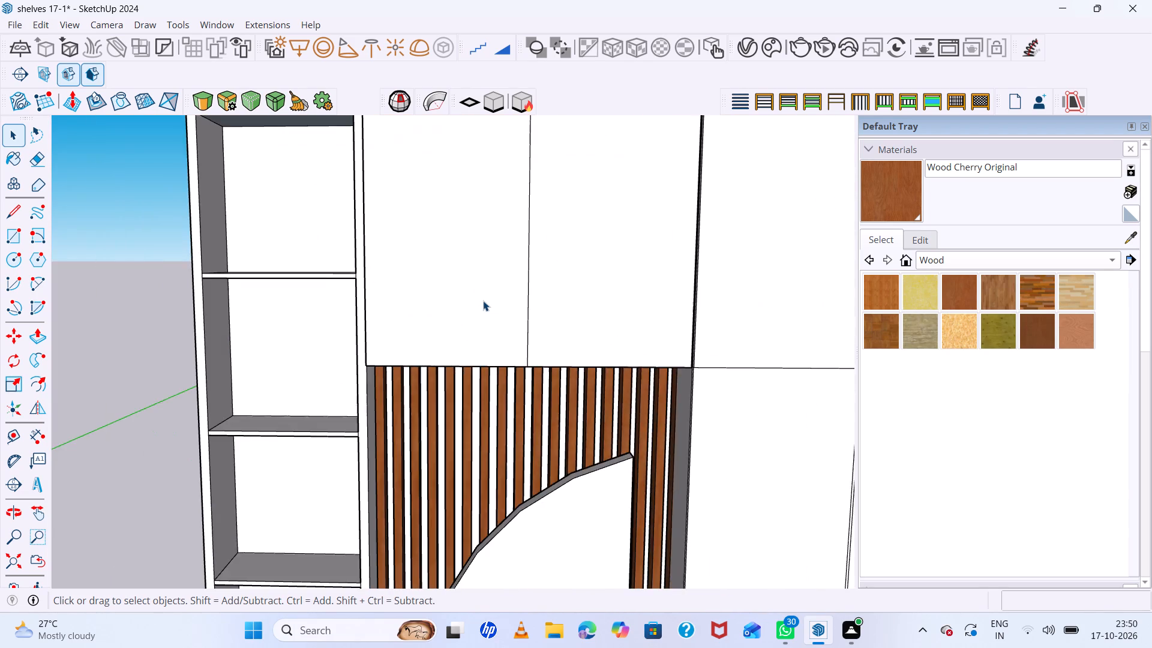
pyautogui.moveTo(509, 310); pyautogui.dragTo(573, 532, button='middle')
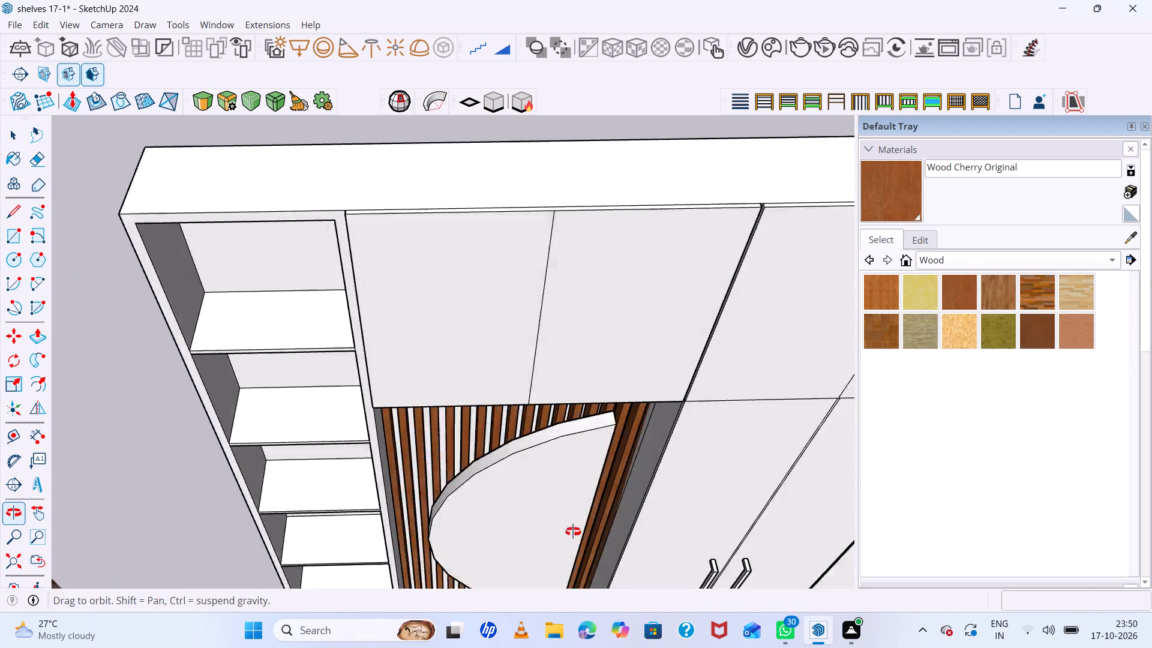
pyautogui.moveTo(573, 532); pyautogui.dragTo(566, 328, button='middle')
pyautogui.scroll(-6, 485, 291)
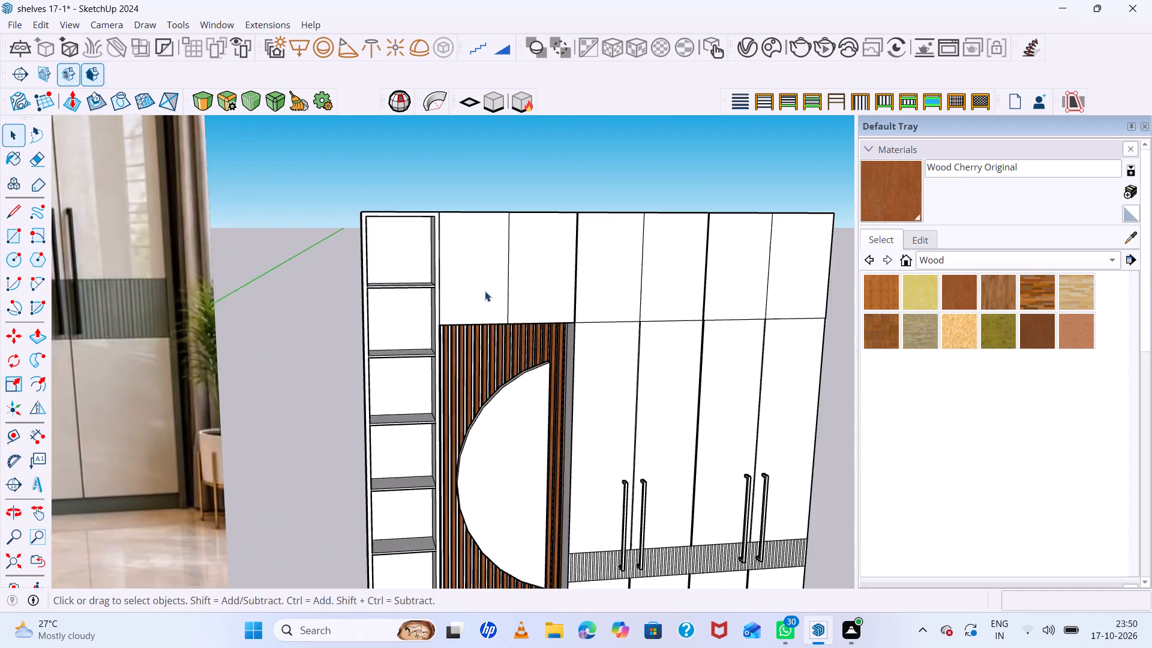
# Place vertical guides 3" to each side of the joint between the two upper doors above the slatted panel.
pyautogui.scroll(-11, 485, 291)
pyautogui.scroll(7, 654, 400)
pyautogui.moveTo(498, 424); pyautogui.dragTo(566, 533, button='middle')
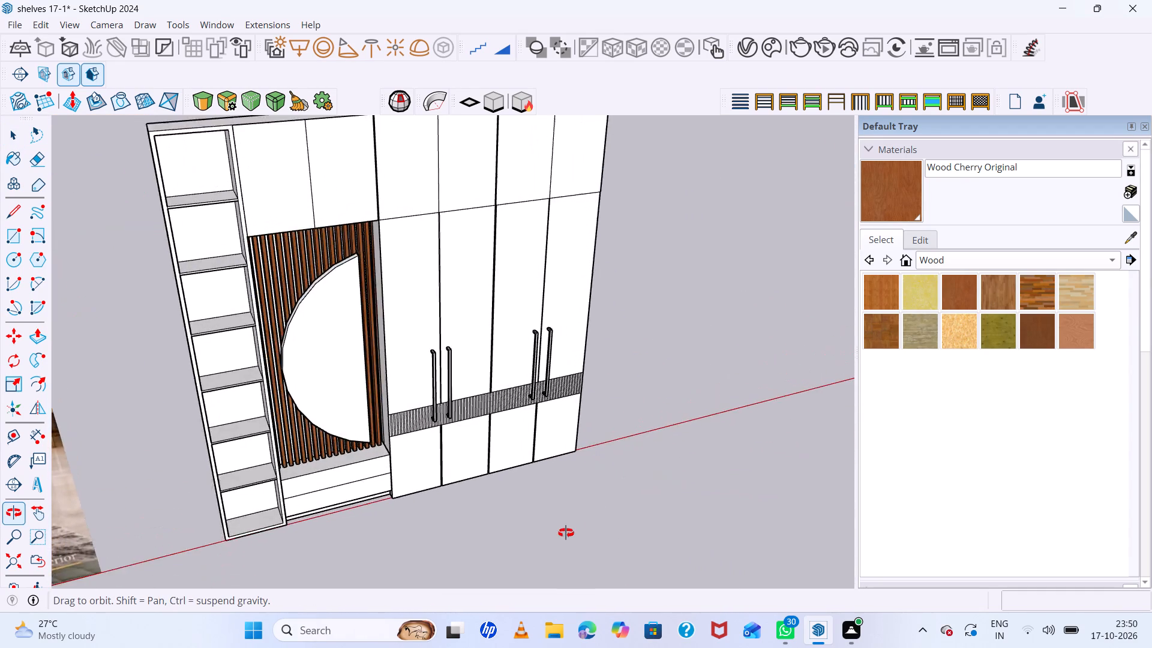
pyautogui.moveTo(566, 533); pyautogui.dragTo(563, 538, button='middle')
pyautogui.scroll(-14, 521, 412)
pyautogui.moveTo(611, 403); pyautogui.dragTo(527, 267, button='middle')
pyautogui.scroll(10, 508, 310)
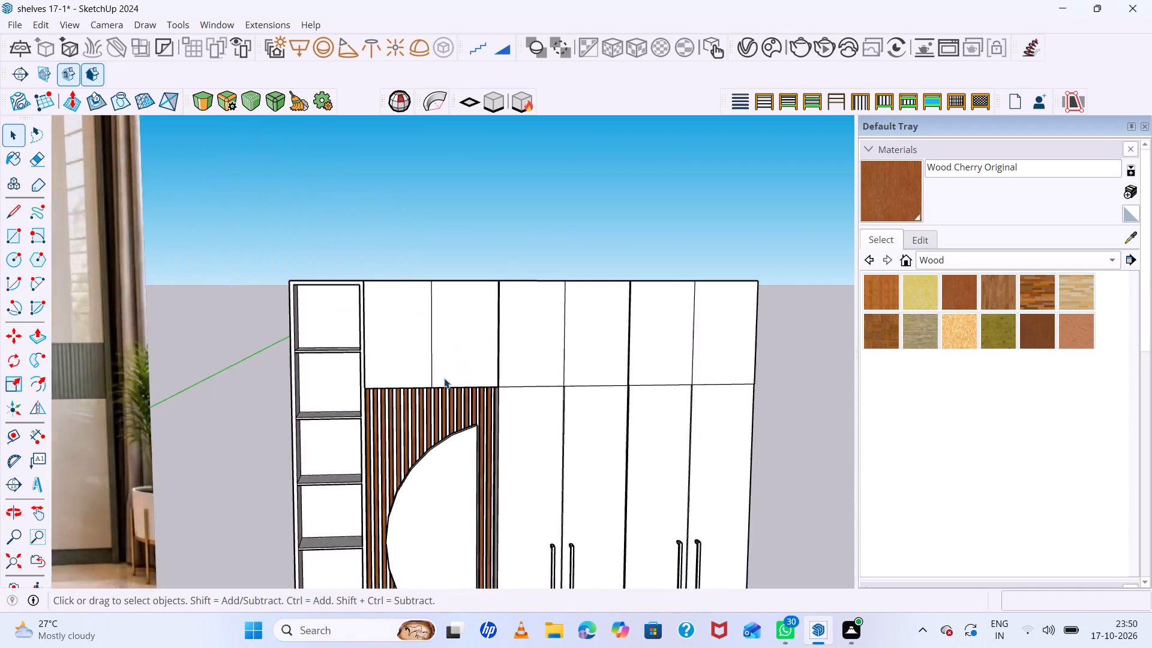
pyautogui.scroll(18, 444, 378)
pyautogui.press('r')
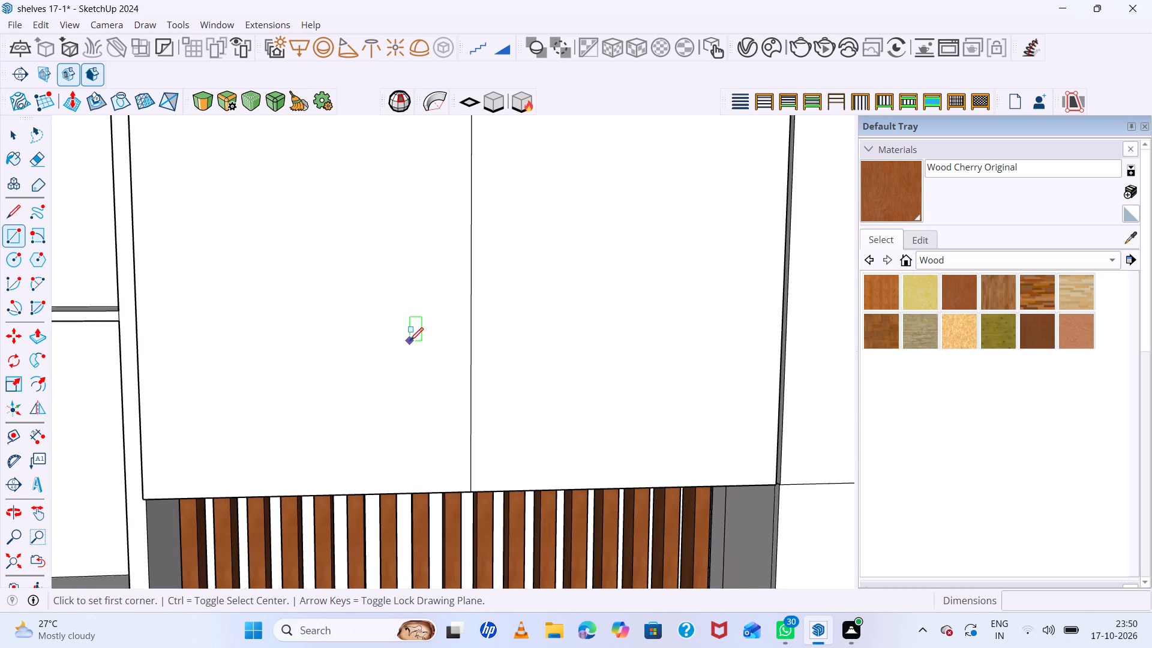
pyautogui.press('space')
pyautogui.press('t')
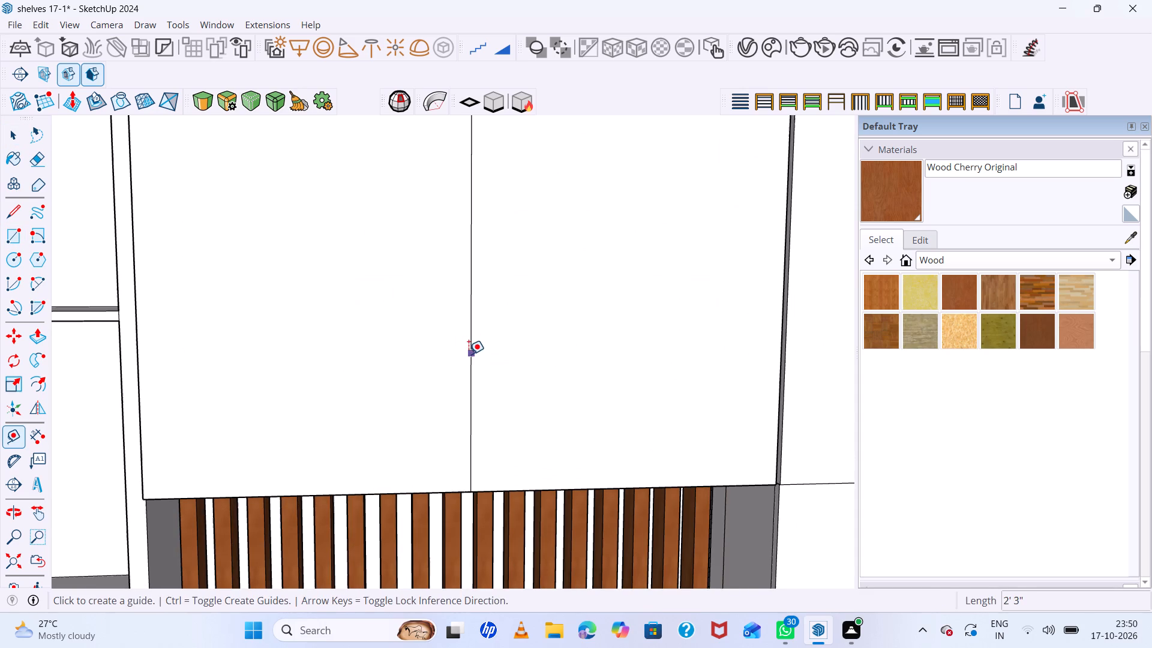
pyautogui.click(469, 354)
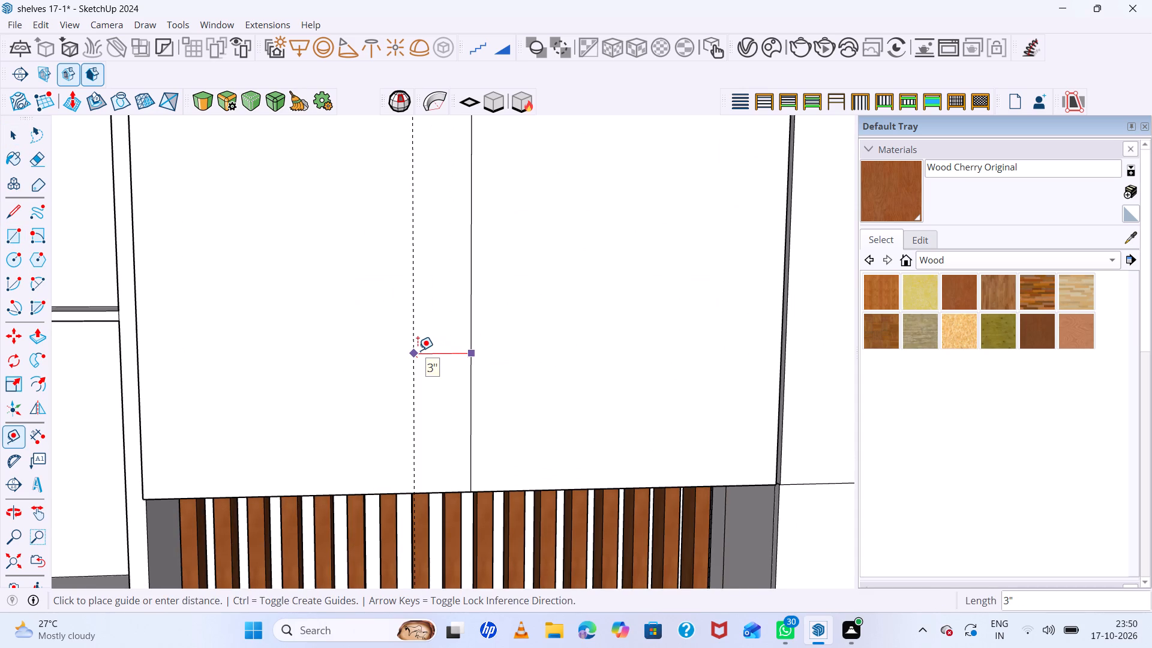
pyautogui.press('3')
pyautogui.press('Return')
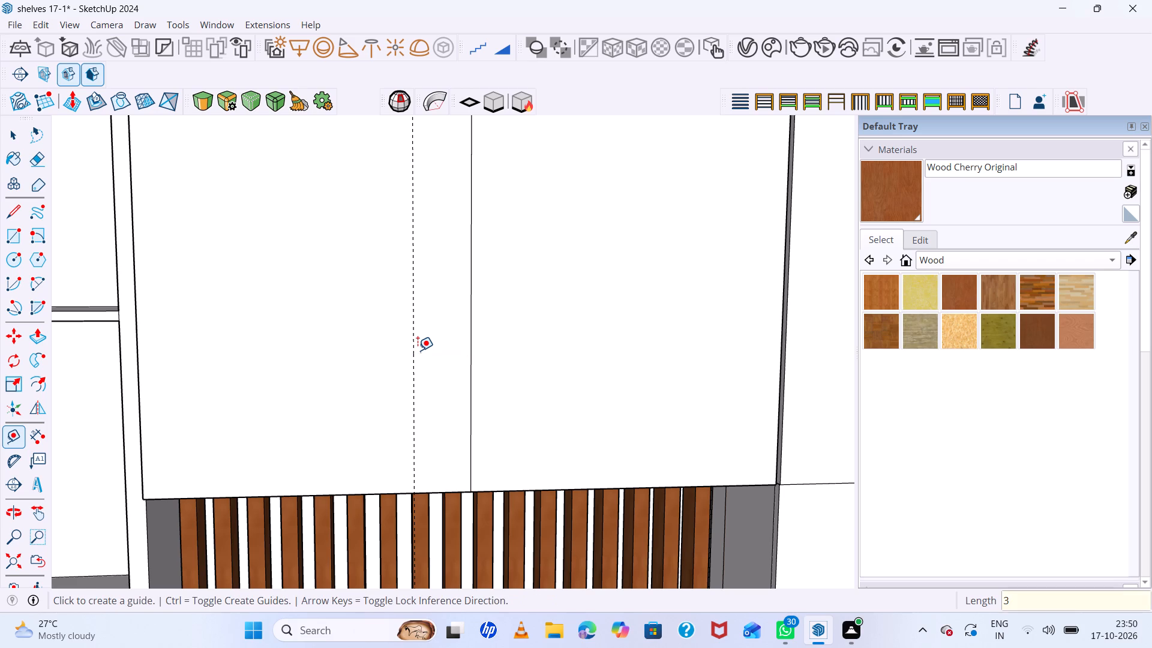
pyautogui.click(468, 308)
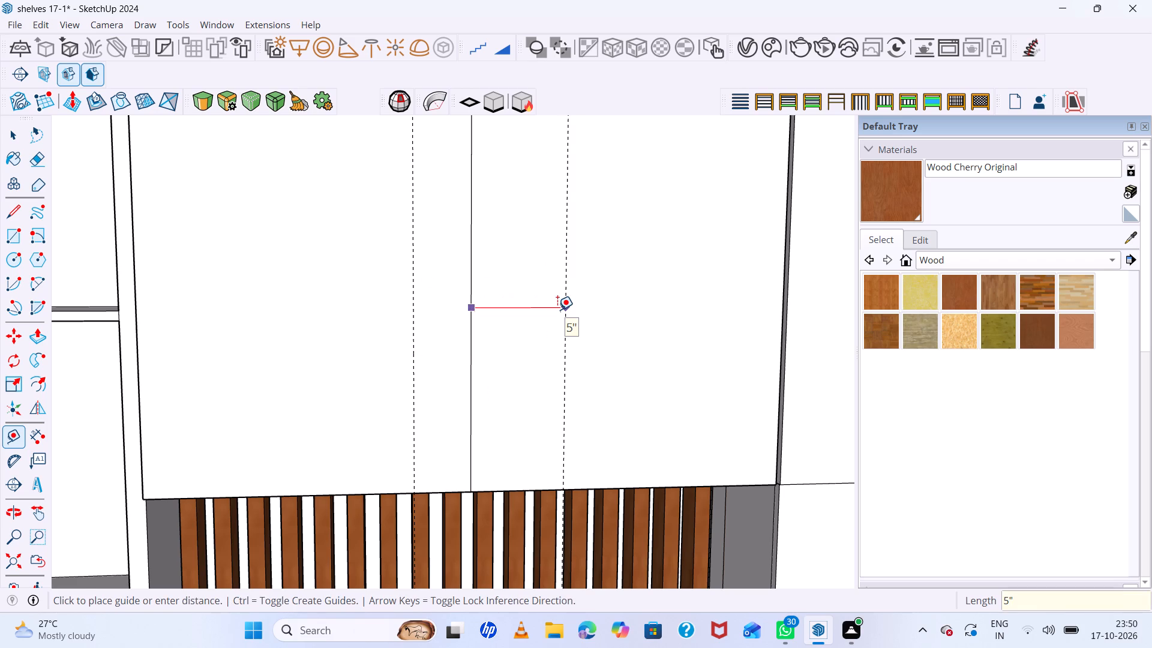
pyautogui.press('3')
pyautogui.press('Return')
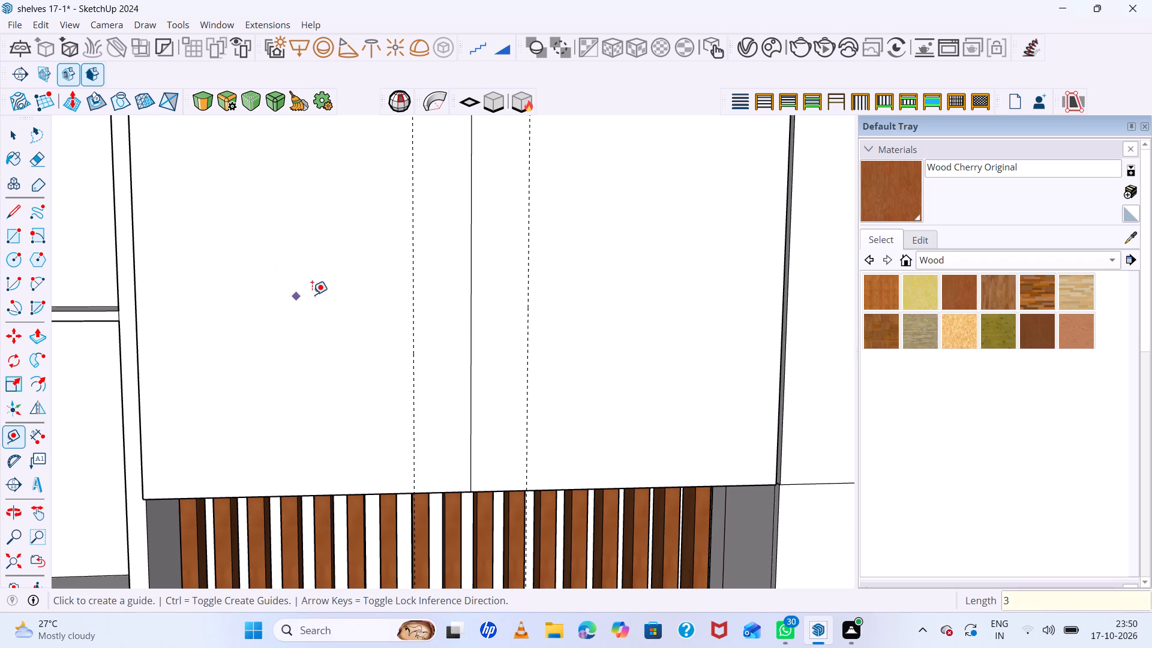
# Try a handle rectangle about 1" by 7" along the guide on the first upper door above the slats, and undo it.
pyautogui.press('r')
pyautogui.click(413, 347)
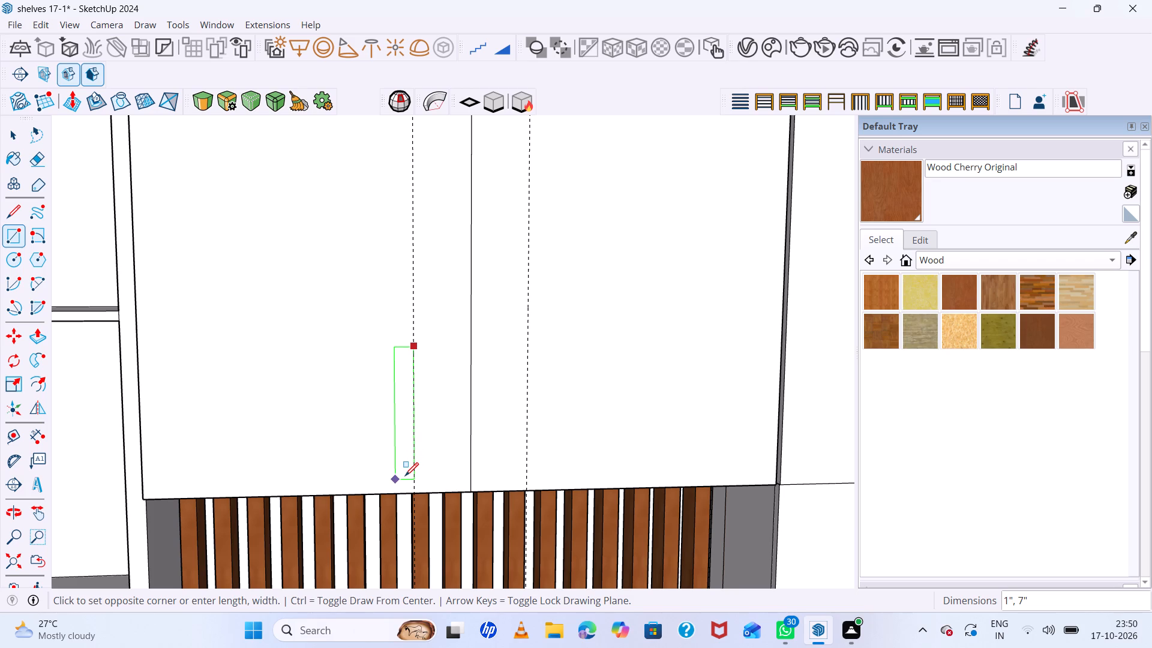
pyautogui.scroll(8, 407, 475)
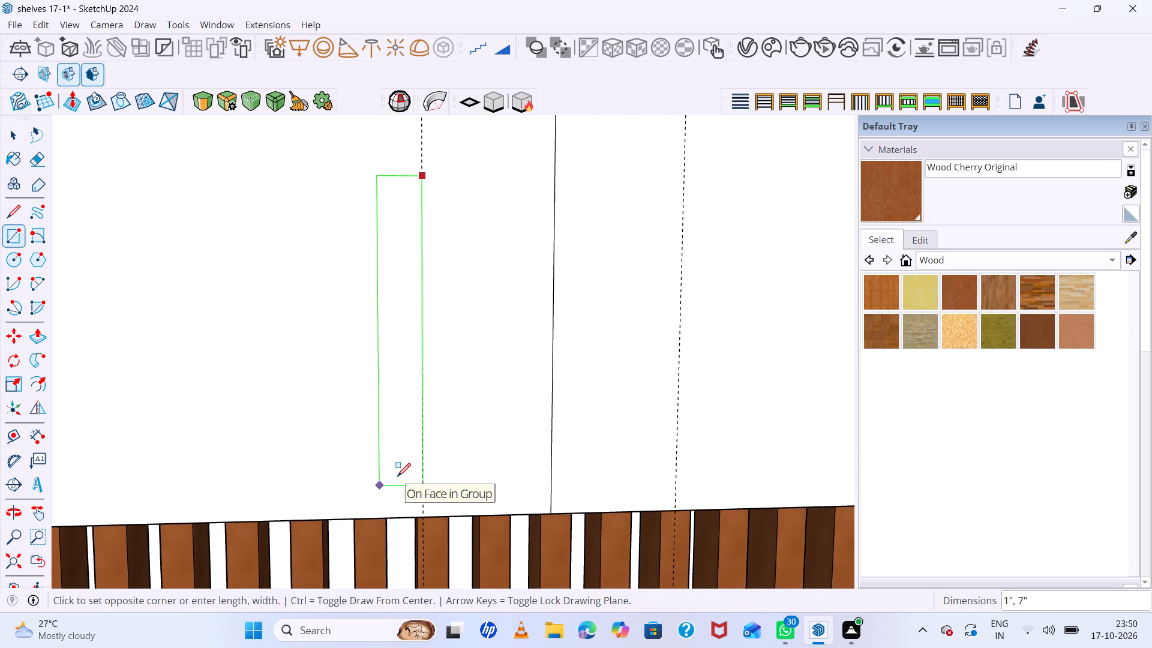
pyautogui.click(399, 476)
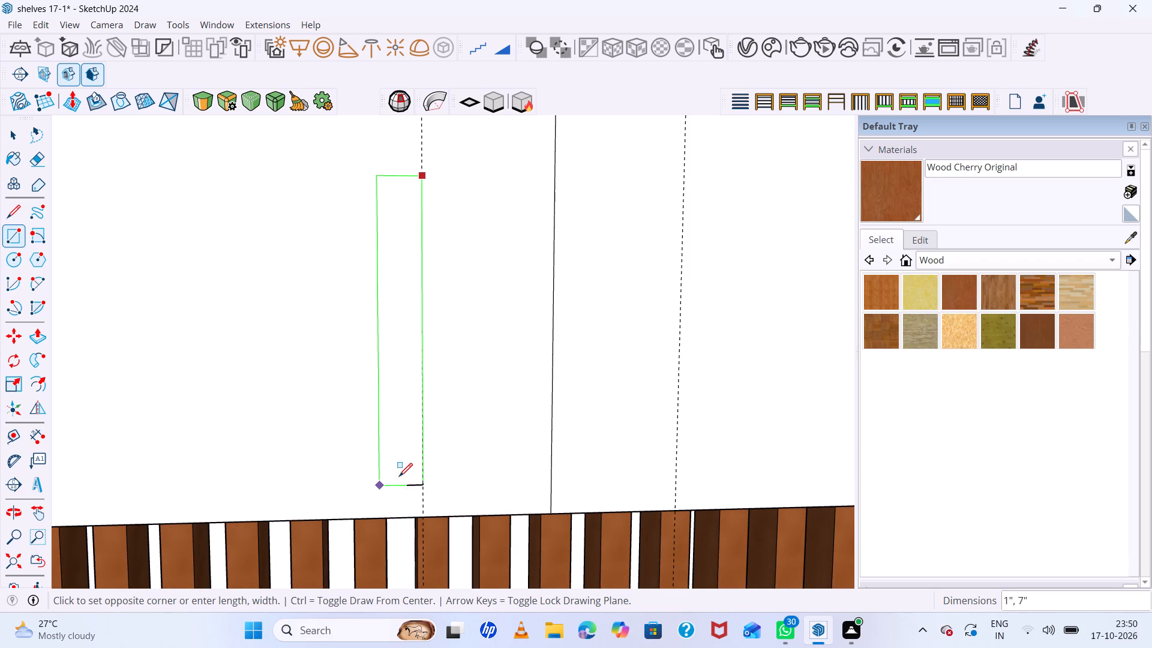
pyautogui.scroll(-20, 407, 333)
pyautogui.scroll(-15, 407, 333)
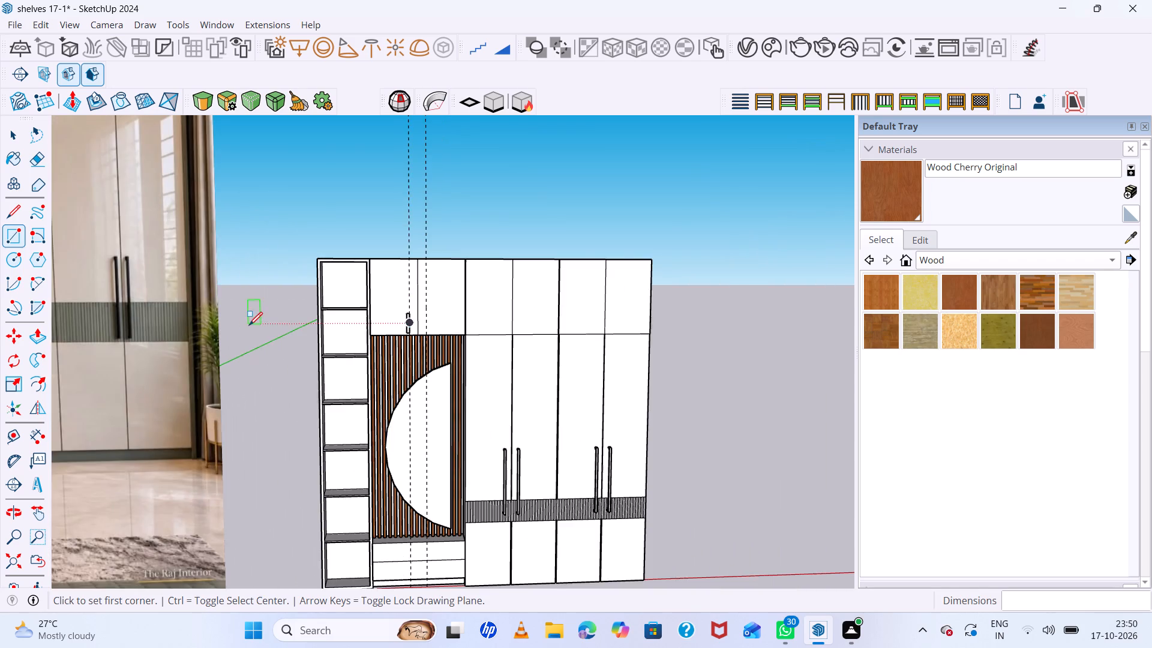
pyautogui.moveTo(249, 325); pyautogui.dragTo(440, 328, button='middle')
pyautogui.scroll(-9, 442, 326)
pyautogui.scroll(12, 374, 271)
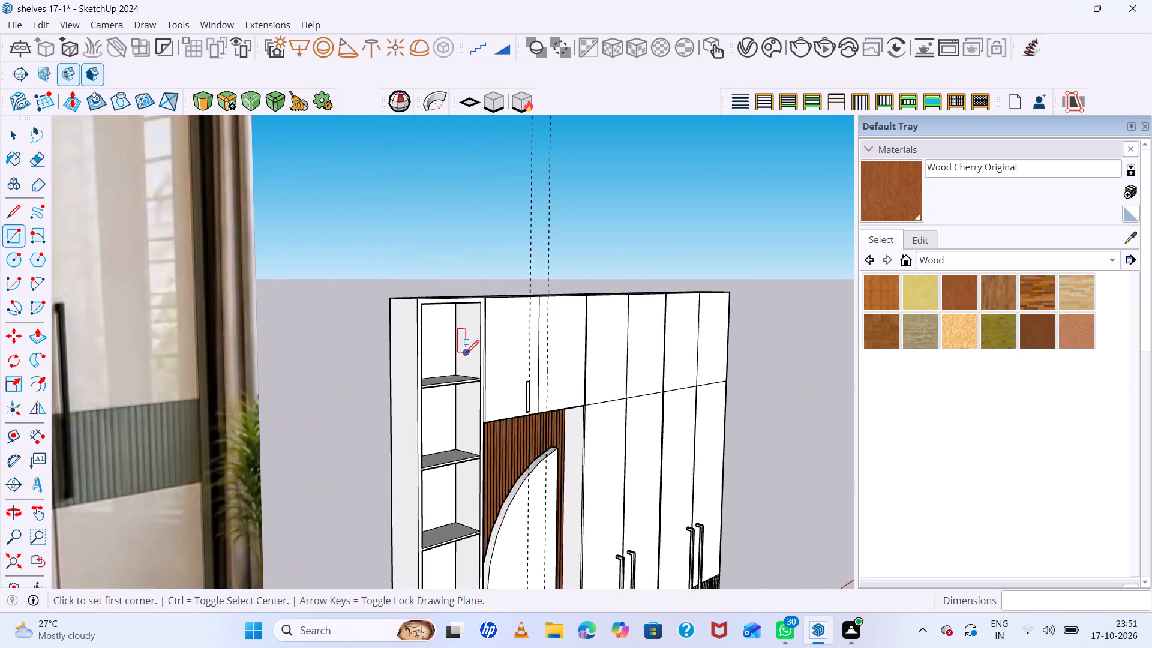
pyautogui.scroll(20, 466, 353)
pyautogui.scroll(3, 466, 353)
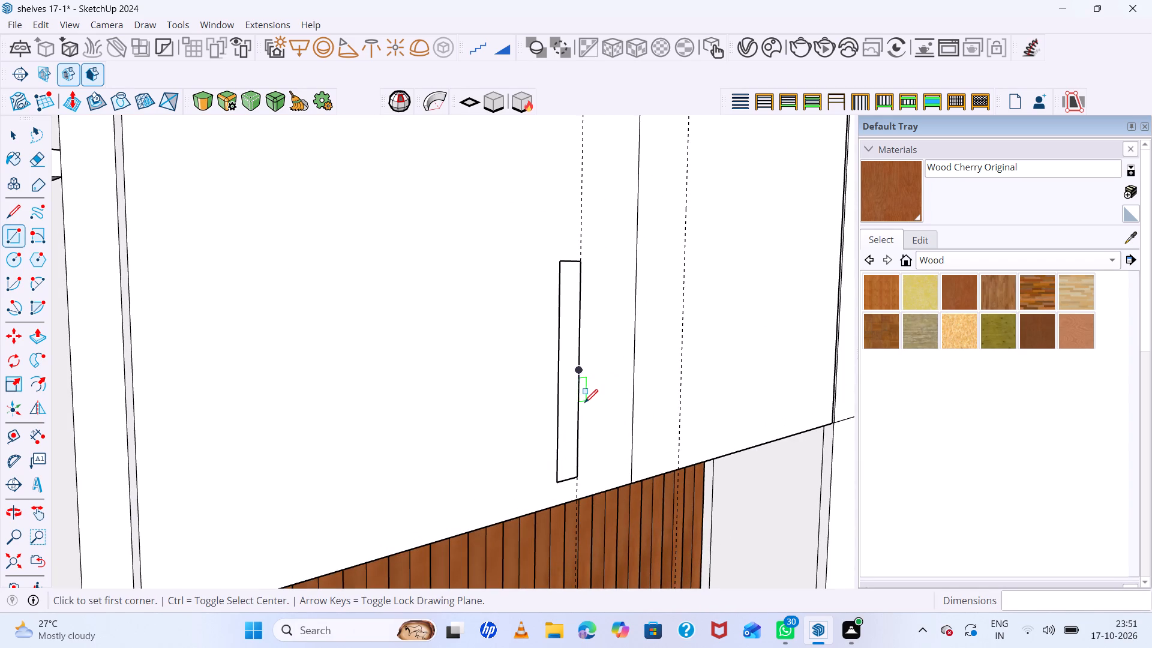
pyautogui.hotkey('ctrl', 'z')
# Place a horizontal guide 3" above the upper doors' bottom edge and another 10" above that guide.
pyautogui.scroll(-8, 566, 394)
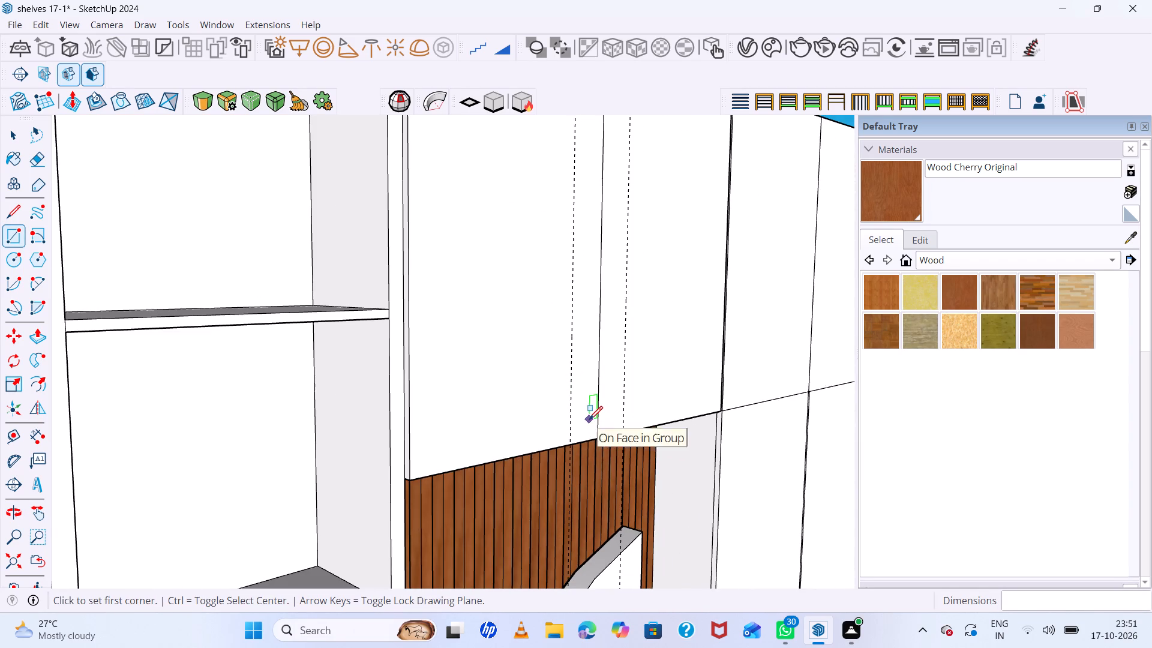
pyautogui.press('t')
pyautogui.scroll(6, 590, 434)
pyautogui.click(587, 442)
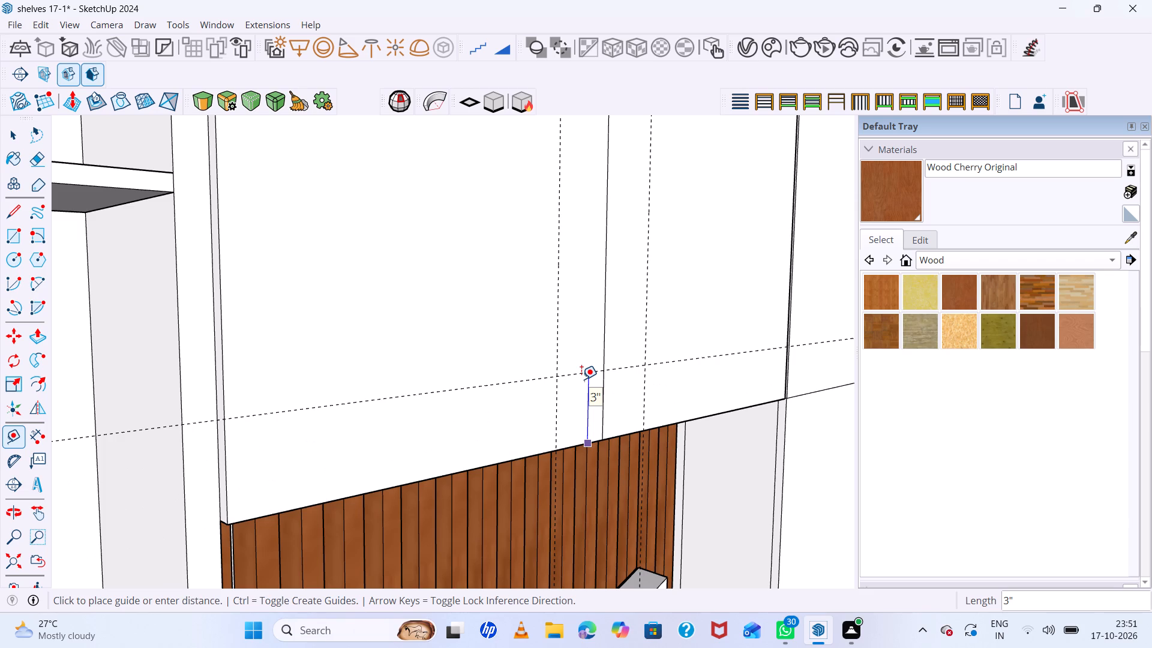
pyautogui.press('3')
pyautogui.press('Return')
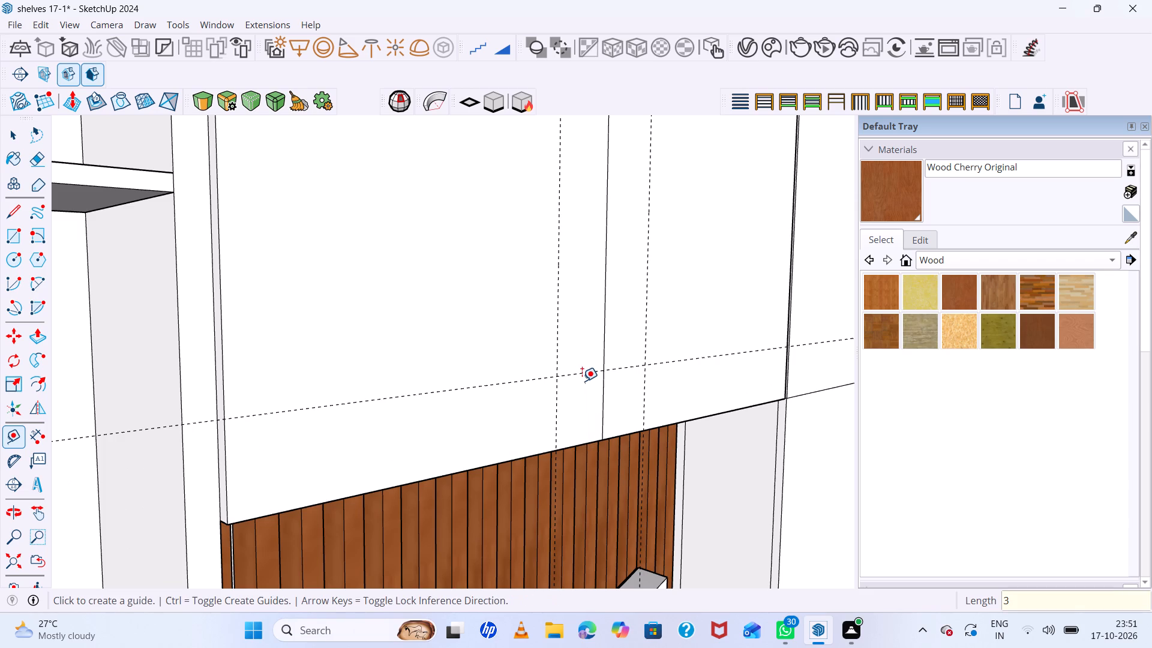
pyautogui.scroll(-15, 539, 319)
pyautogui.scroll(3, 592, 367)
pyautogui.moveTo(582, 362); pyautogui.dragTo(476, 380, button='middle')
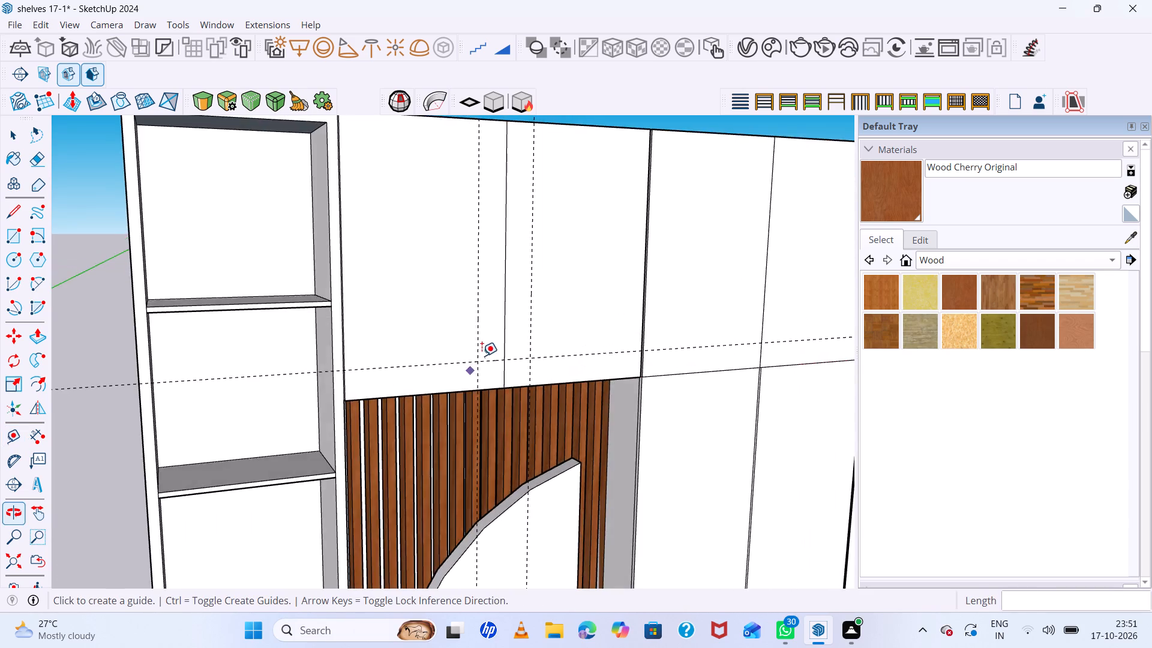
pyautogui.scroll(7, 482, 352)
pyautogui.click(506, 365)
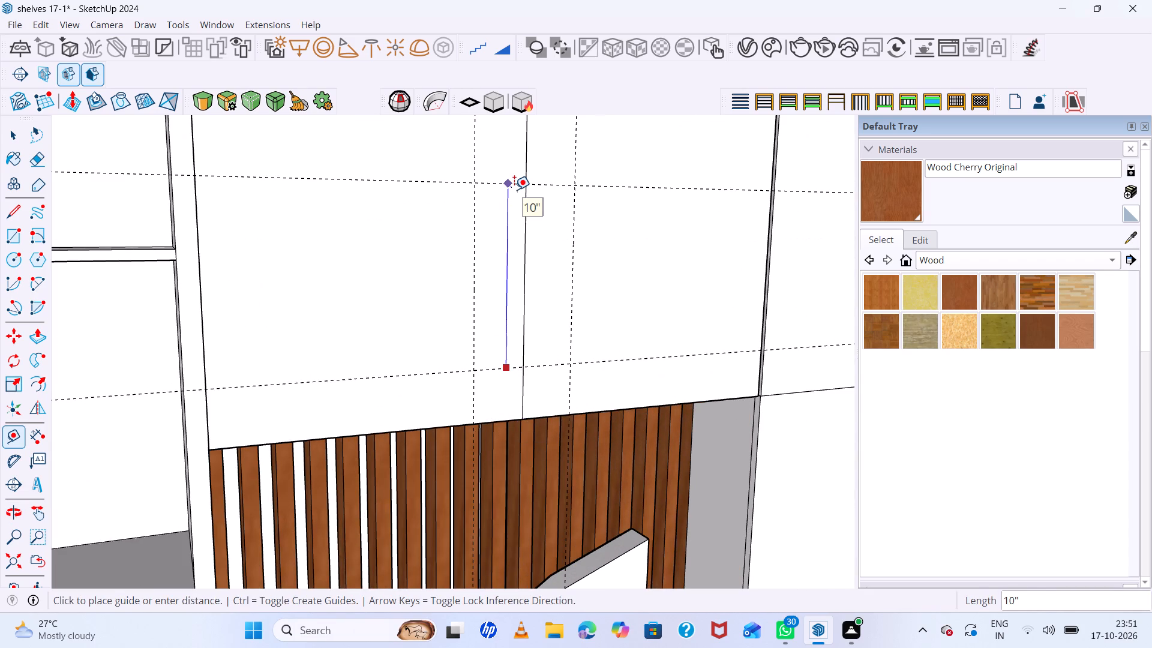
pyautogui.write('10')
pyautogui.press('Return')
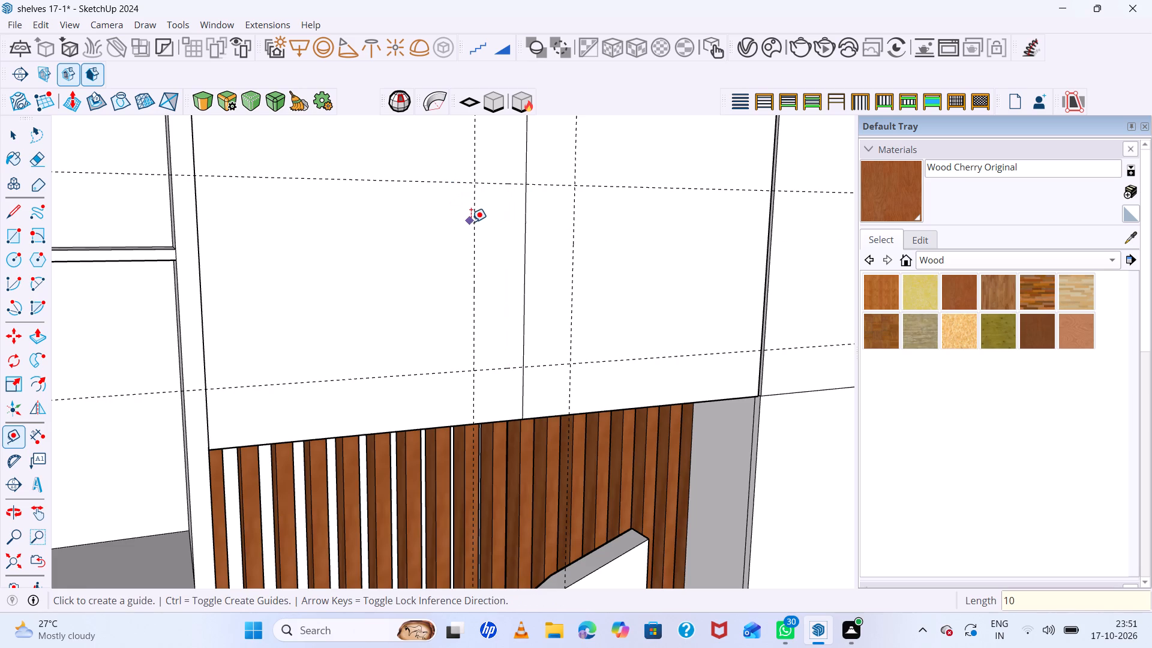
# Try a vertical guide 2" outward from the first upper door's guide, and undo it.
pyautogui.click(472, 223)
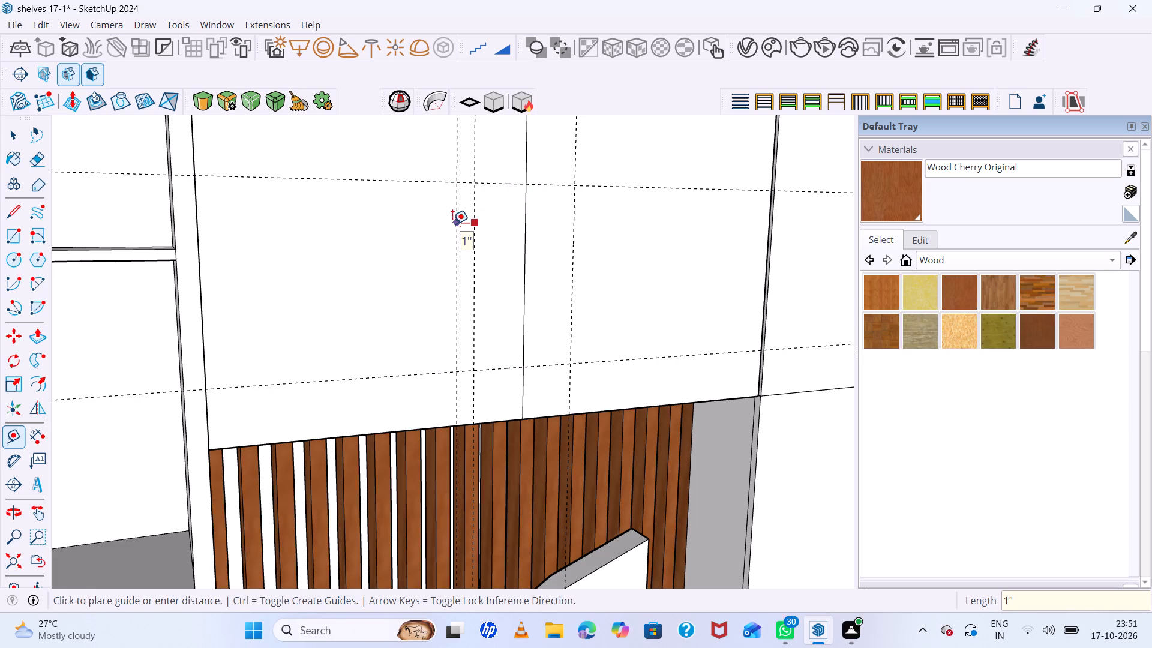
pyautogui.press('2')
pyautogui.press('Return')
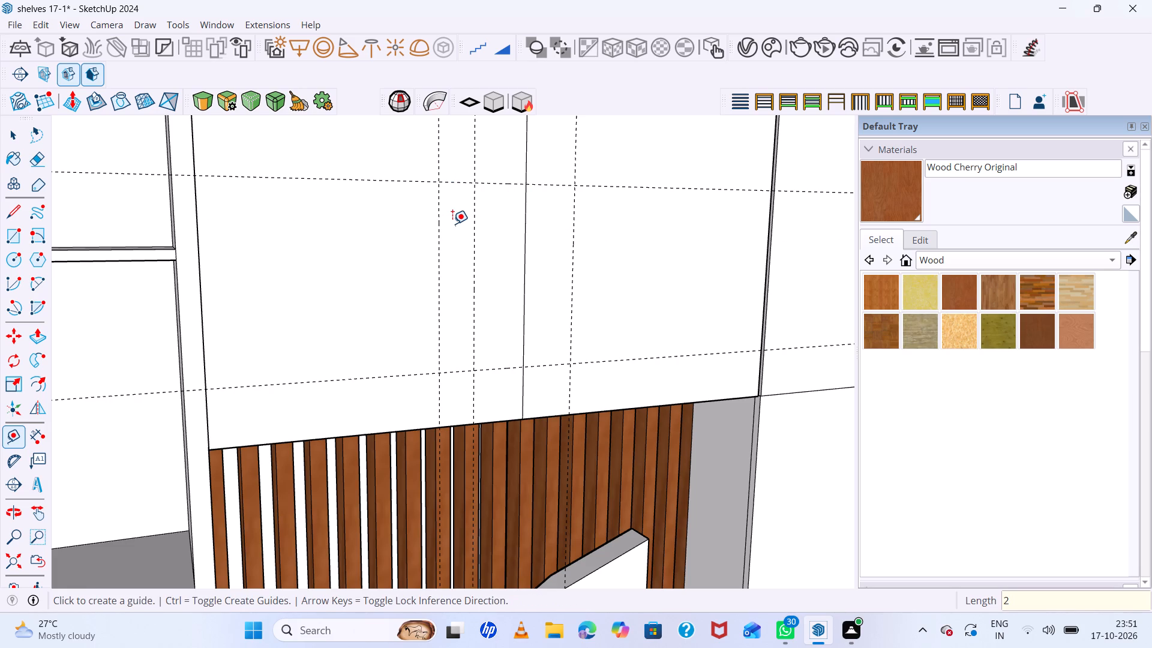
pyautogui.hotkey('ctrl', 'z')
# Place a vertical guide 0.5" outward from the first upper door's guide, away from the door joint.
pyautogui.click(472, 242)
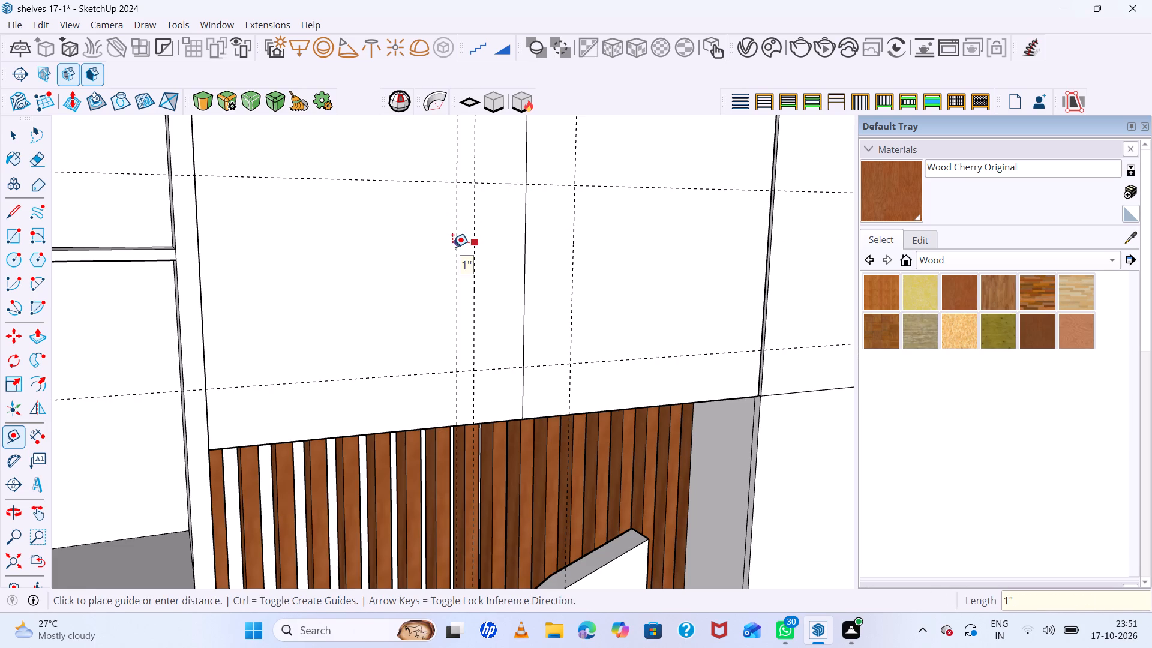
pyautogui.write('.5')
pyautogui.press('Return')
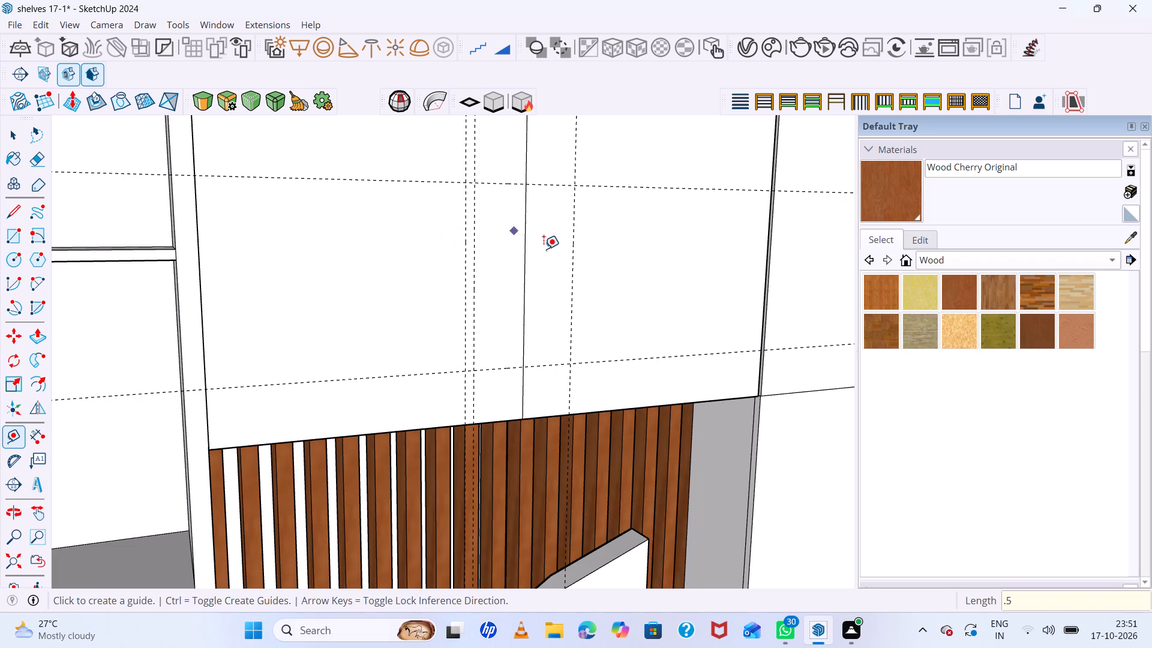
pyautogui.click(574, 248)
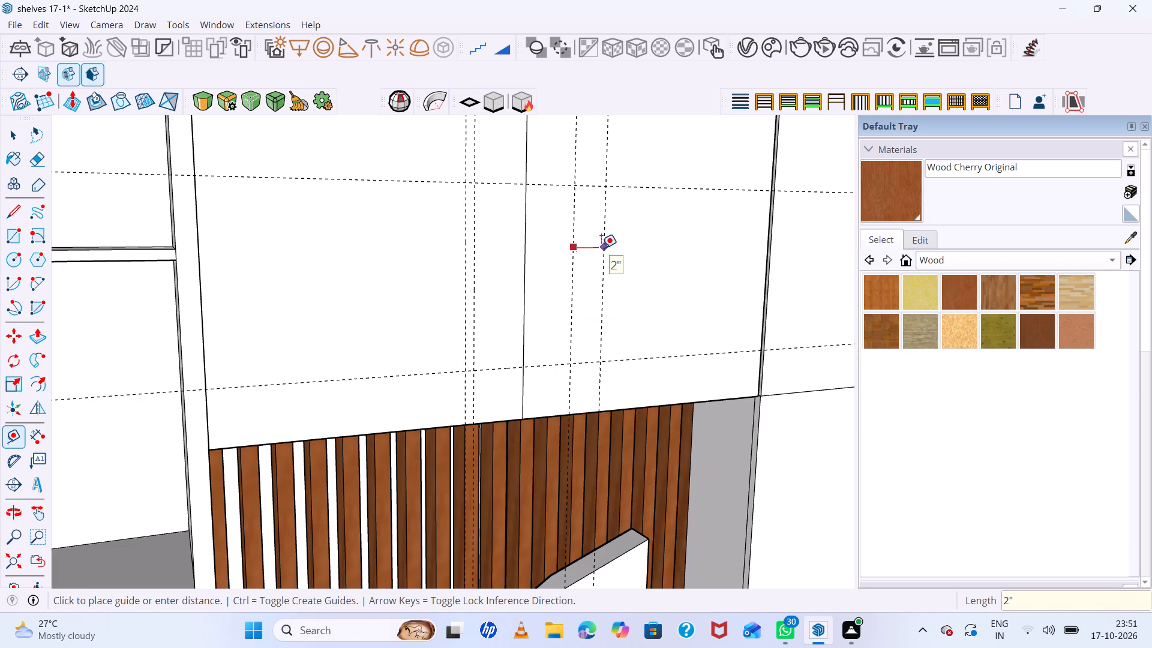
pyautogui.press('space')
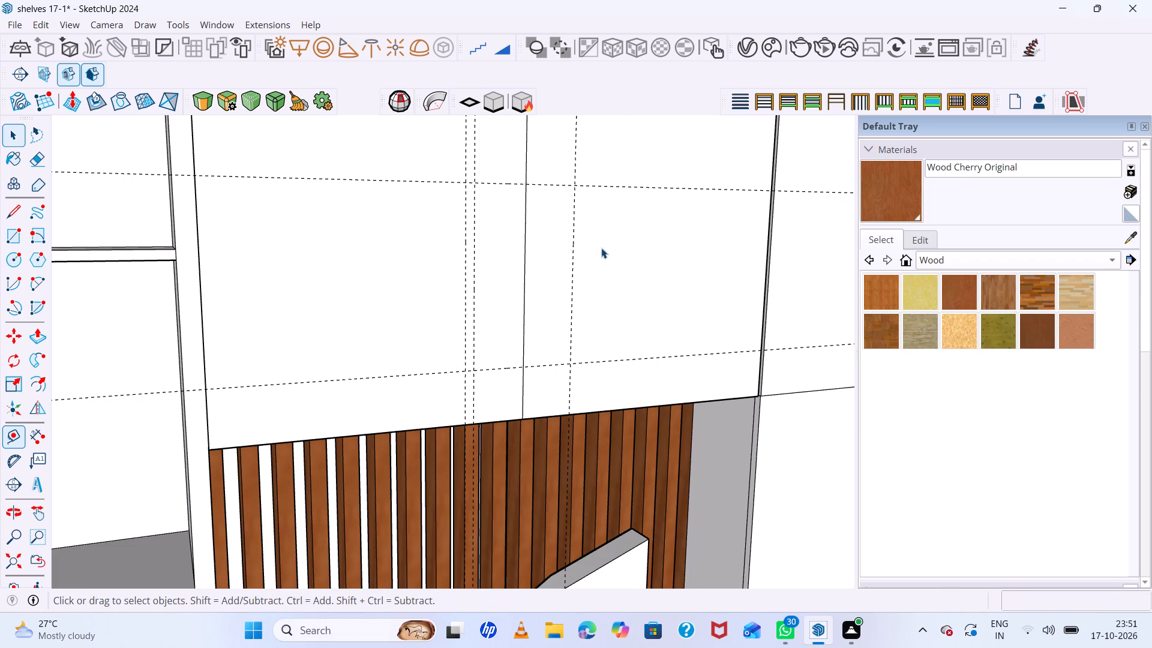
# Draw the upper handle's 0.5" by 10" rectangle between the crossing guides on the first upper door above the slats.
pyautogui.scroll(-6, 545, 223)
pyautogui.scroll(12, 485, 194)
pyautogui.press('r')
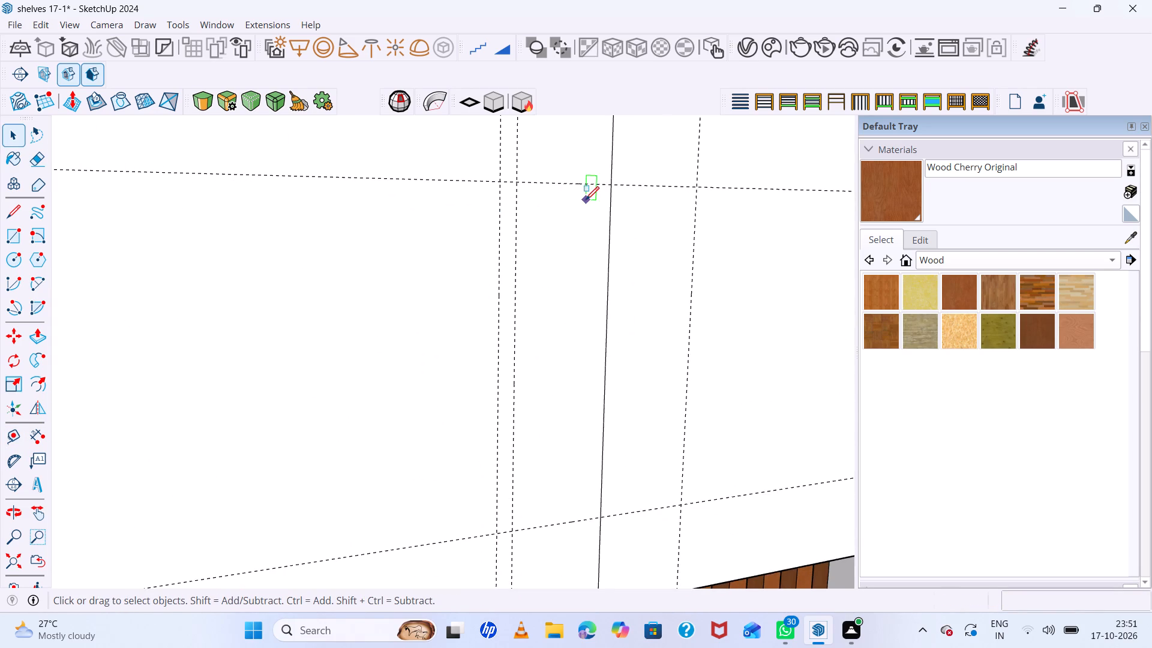
pyautogui.scroll(5, 601, 206)
pyautogui.click(425, 166)
pyautogui.scroll(-13, 496, 208)
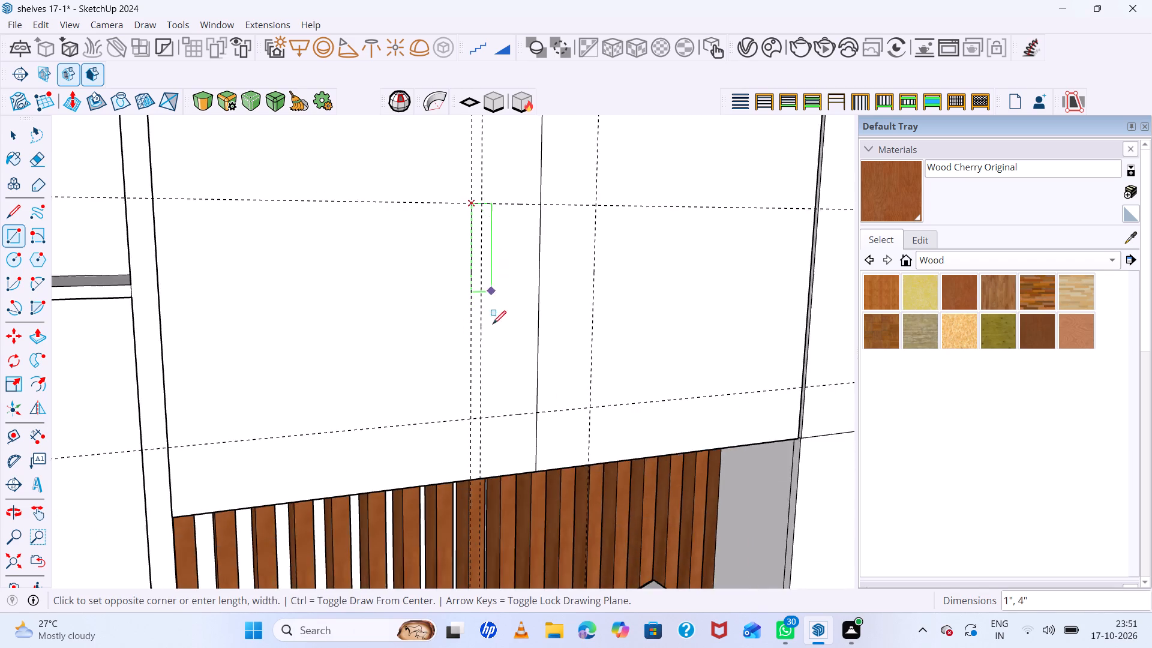
pyautogui.scroll(7, 496, 376)
pyautogui.click(463, 461)
# Push/Pull the narrow handle rectangle on the upper door outward about 1" into a solid bar.
pyautogui.scroll(-4, 455, 360)
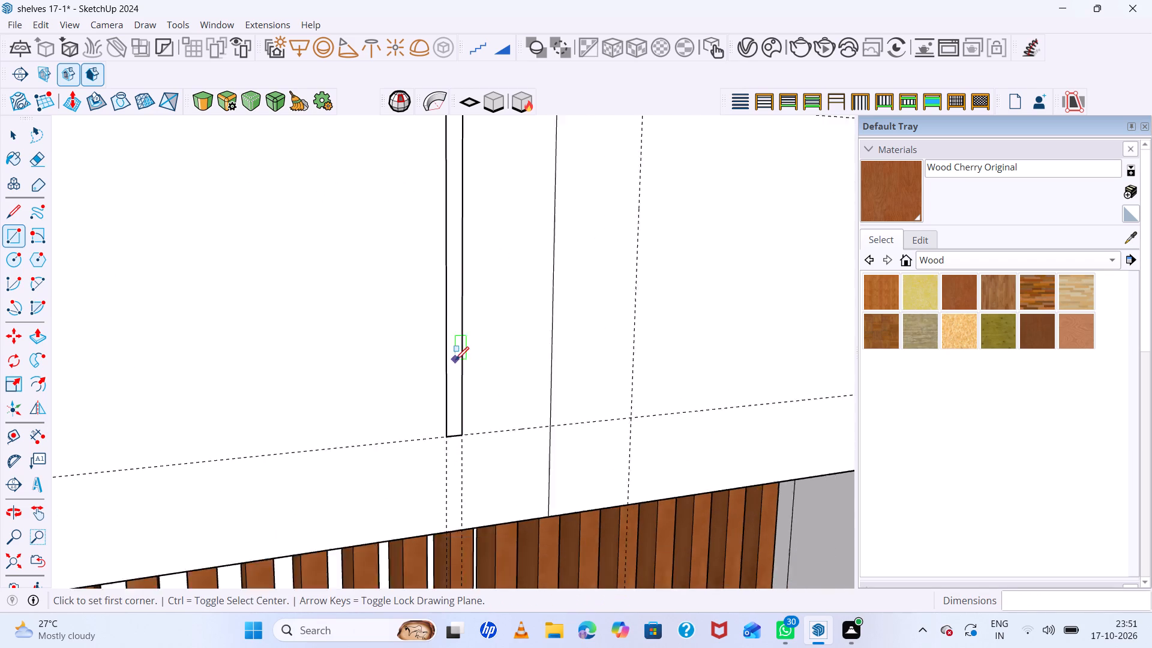
pyautogui.scroll(-20, 455, 360)
pyautogui.scroll(-1, 455, 360)
pyautogui.moveTo(617, 385); pyautogui.dragTo(611, 424, button='middle')
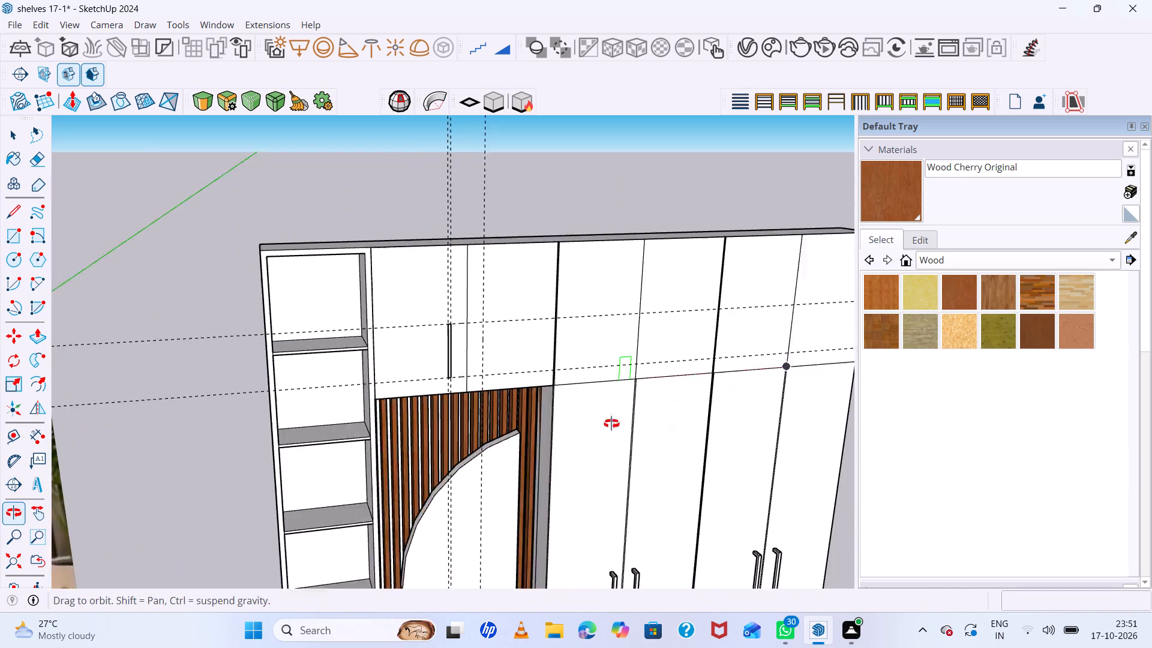
pyautogui.moveTo(611, 424); pyautogui.dragTo(619, 421, button='middle')
pyautogui.scroll(15, 437, 316)
pyautogui.moveTo(493, 376); pyautogui.dragTo(568, 396, button='middle')
pyautogui.scroll(7, 527, 365)
pyautogui.press('space')
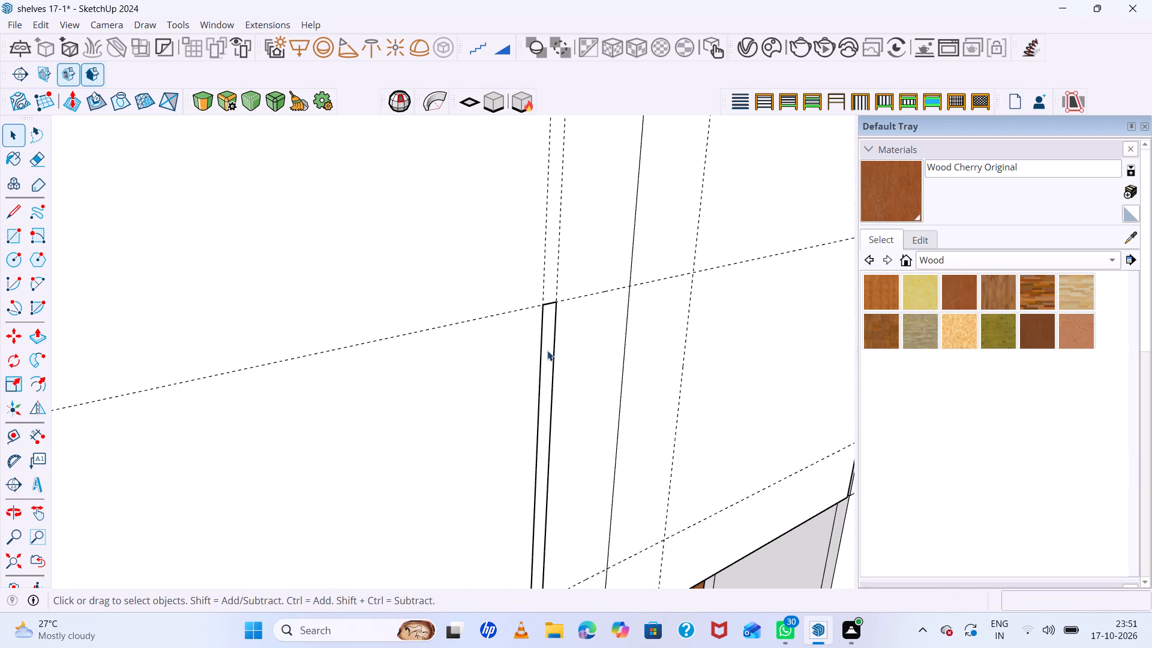
pyautogui.press('p')
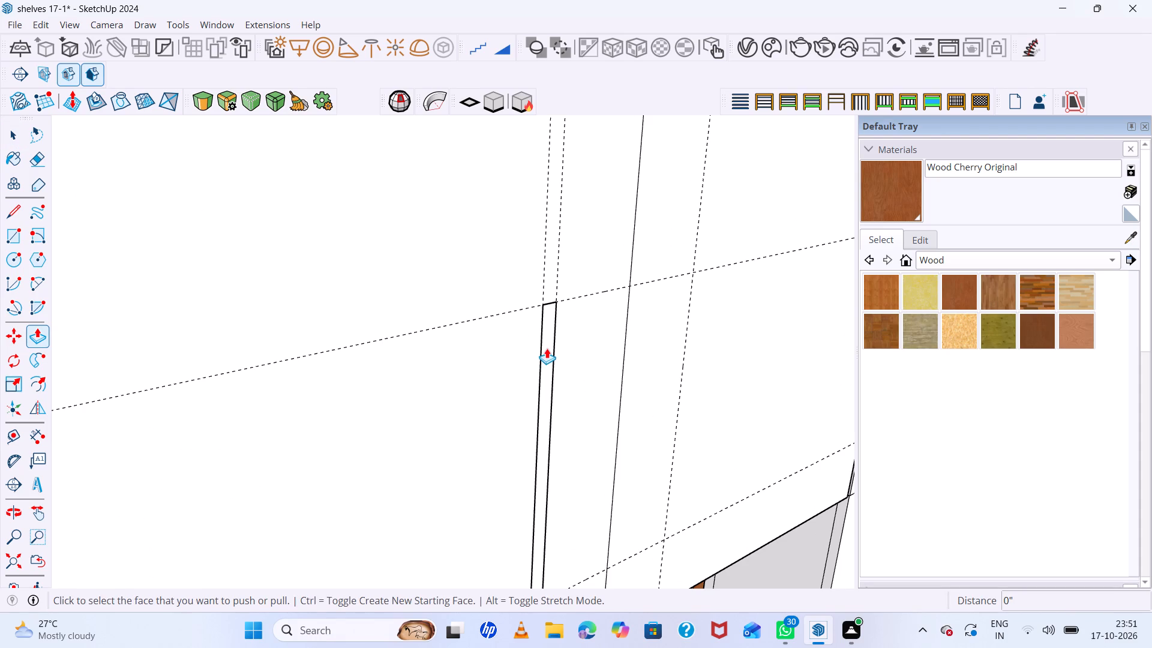
pyautogui.click(547, 348)
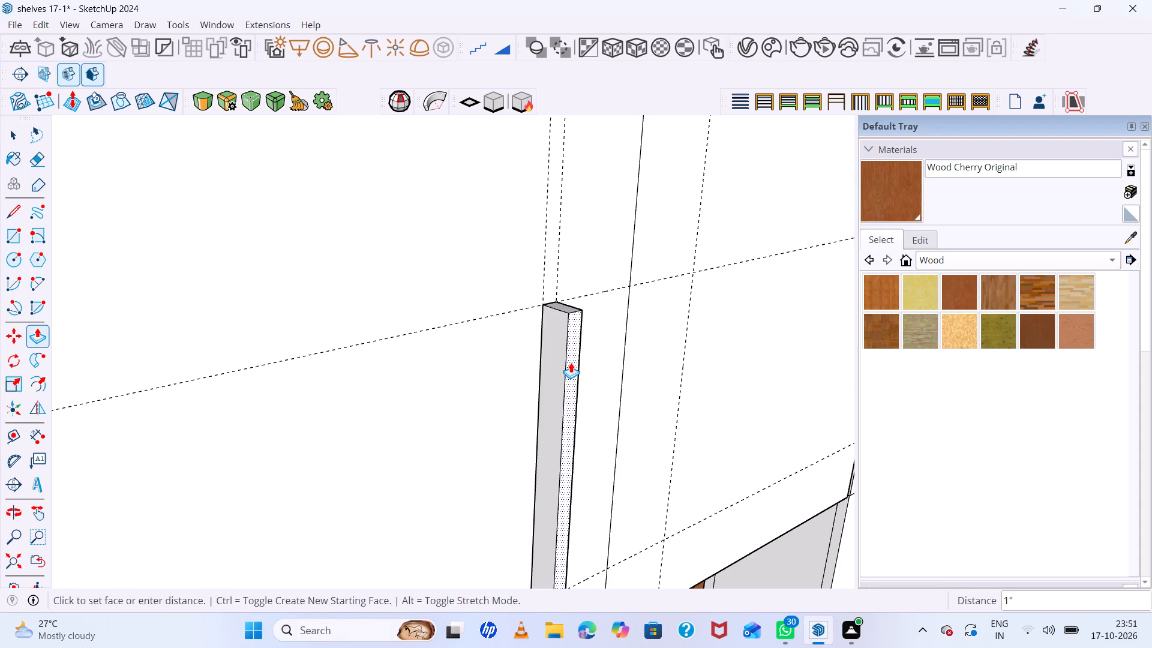
pyautogui.click(575, 363)
pyautogui.scroll(-20, 551, 311)
pyautogui.scroll(-2, 551, 311)
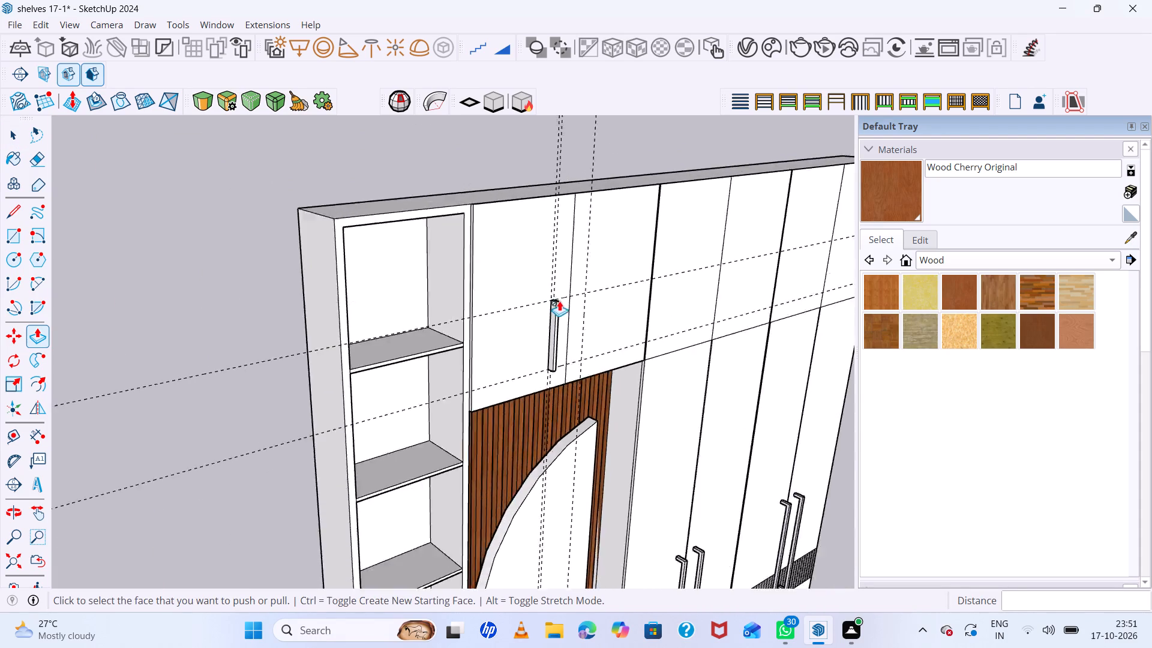
pyautogui.scroll(-2, 559, 301)
pyautogui.scroll(1, 644, 362)
pyautogui.moveTo(644, 362); pyautogui.dragTo(630, 381, button='middle')
pyautogui.scroll(13, 525, 298)
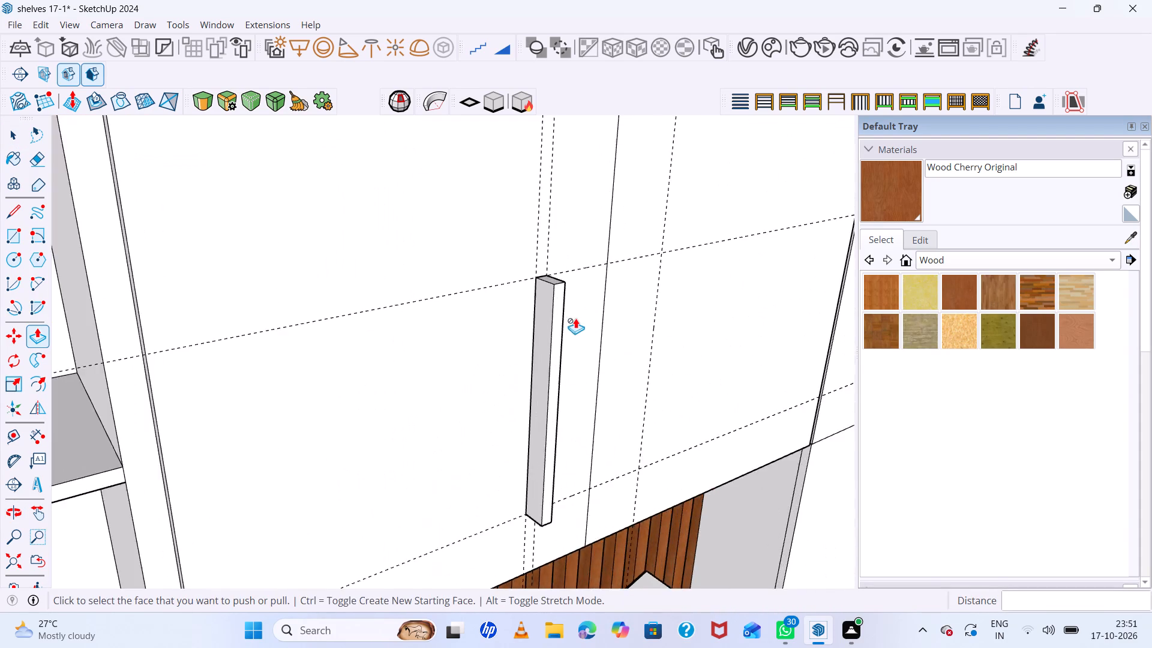
# Offset the handle bar's side face inward and move the inner outline's door-side edge onto the bar's back edge, leaving a C-shaped profile.
pyautogui.scroll(8, 575, 318)
pyautogui.press('space')
pyautogui.moveTo(524, 321); pyautogui.dragTo(650, 329, button='middle')
pyautogui.click(629, 324)
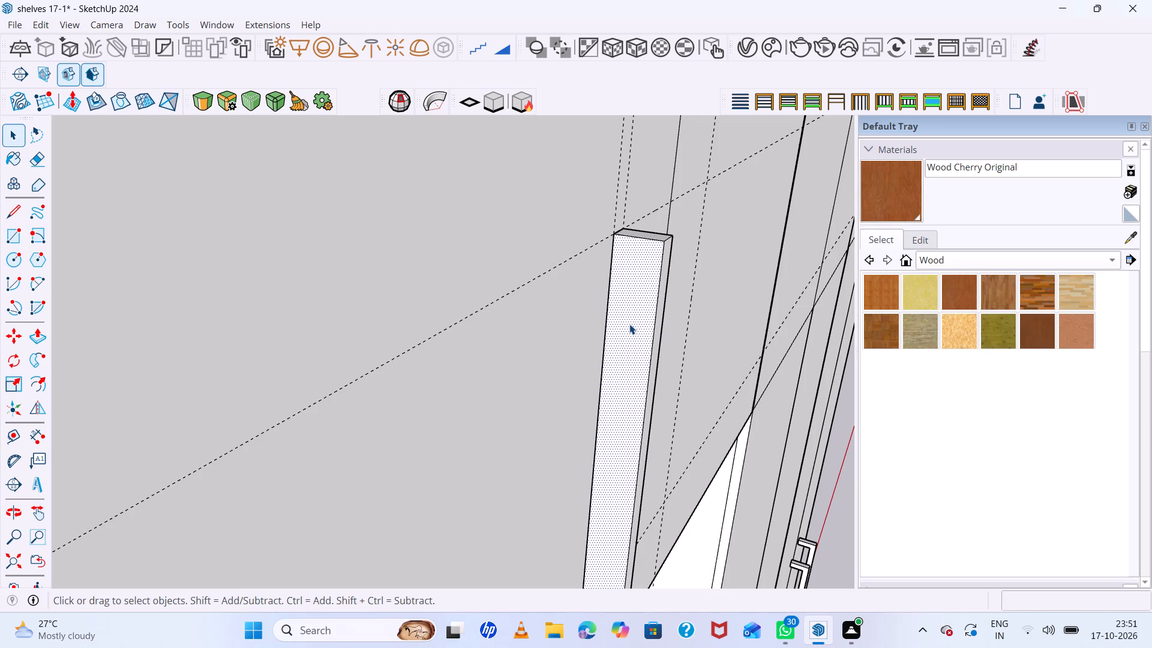
pyautogui.press('f')
pyautogui.click(652, 287)
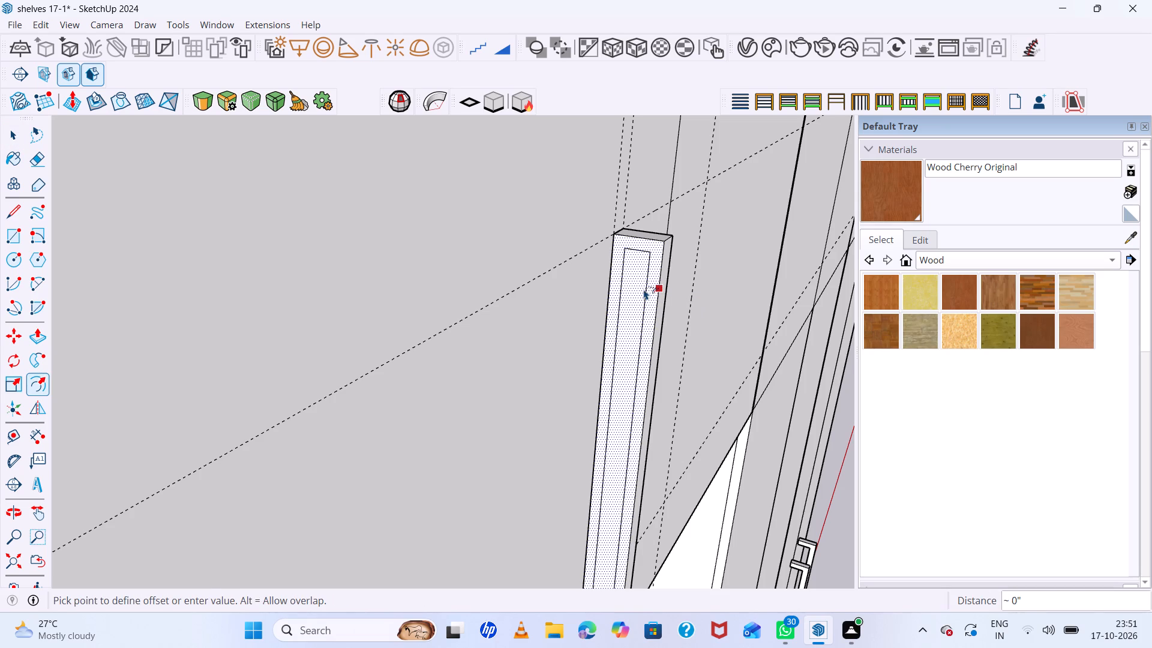
pyautogui.click(644, 292)
pyautogui.press('space')
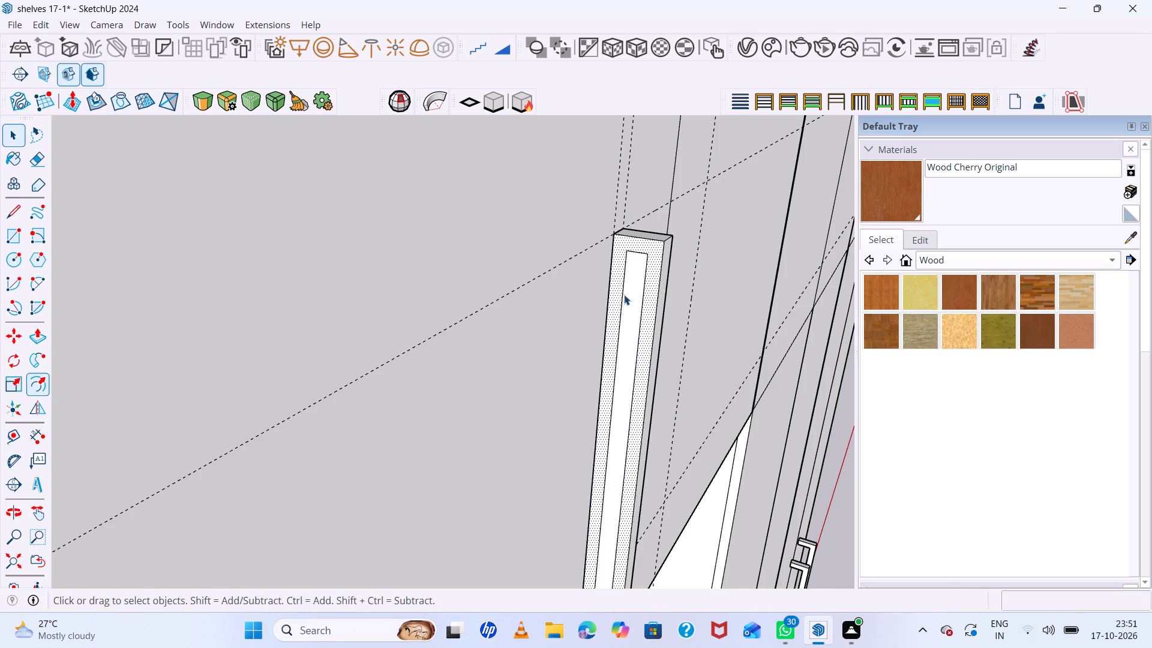
pyautogui.scroll(7, 624, 295)
pyautogui.click(620, 296)
pyautogui.press('m')
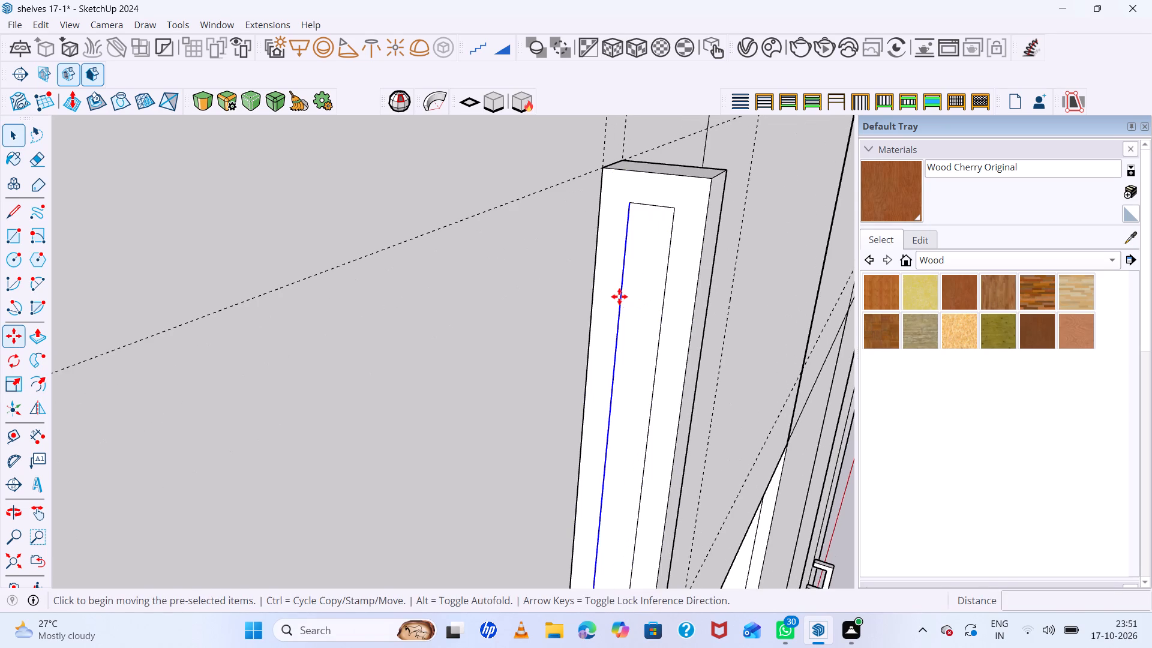
pyautogui.click(618, 298)
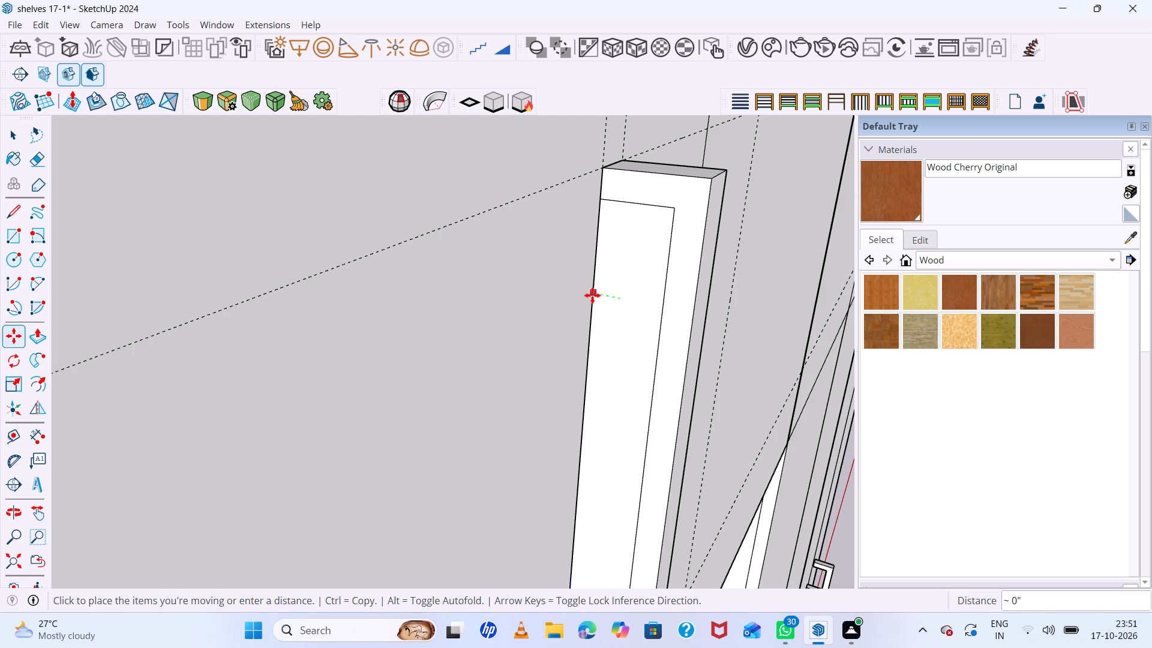
pyautogui.click(592, 295)
# Push/Pull the inner side face through the bar's full thickness to hollow it into an open bracket handle.
pyautogui.scroll(-7, 560, 284)
pyautogui.press('space')
pyautogui.scroll(-5, 602, 287)
pyautogui.click(603, 287)
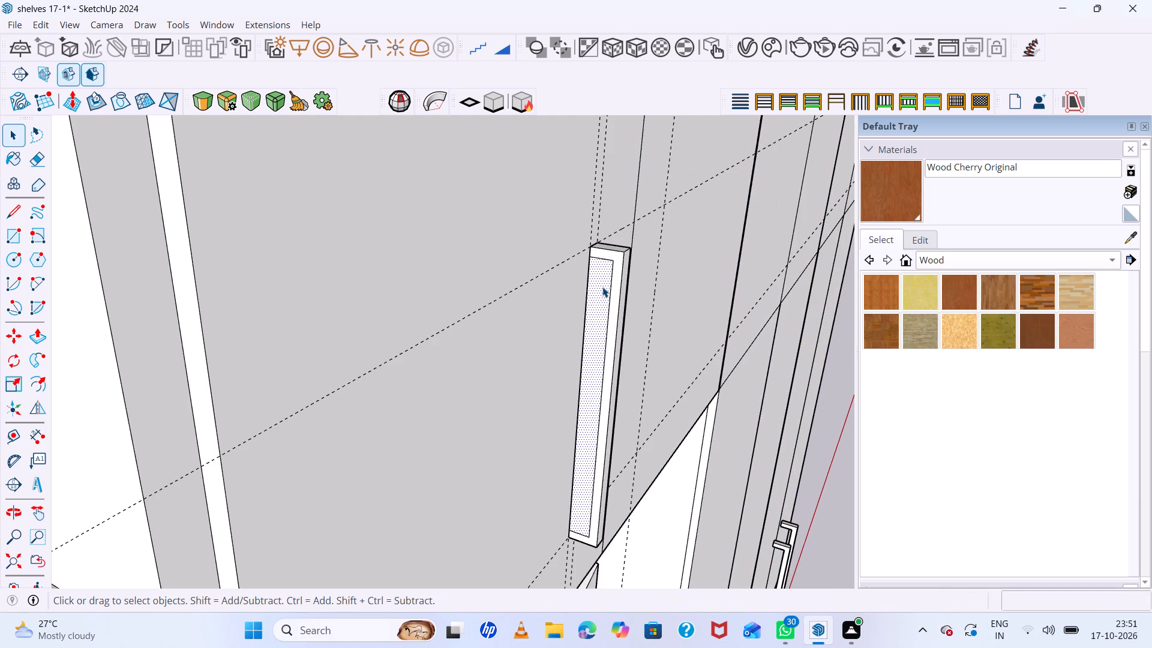
pyautogui.press('p')
pyautogui.scroll(3, 602, 287)
pyautogui.click(599, 287)
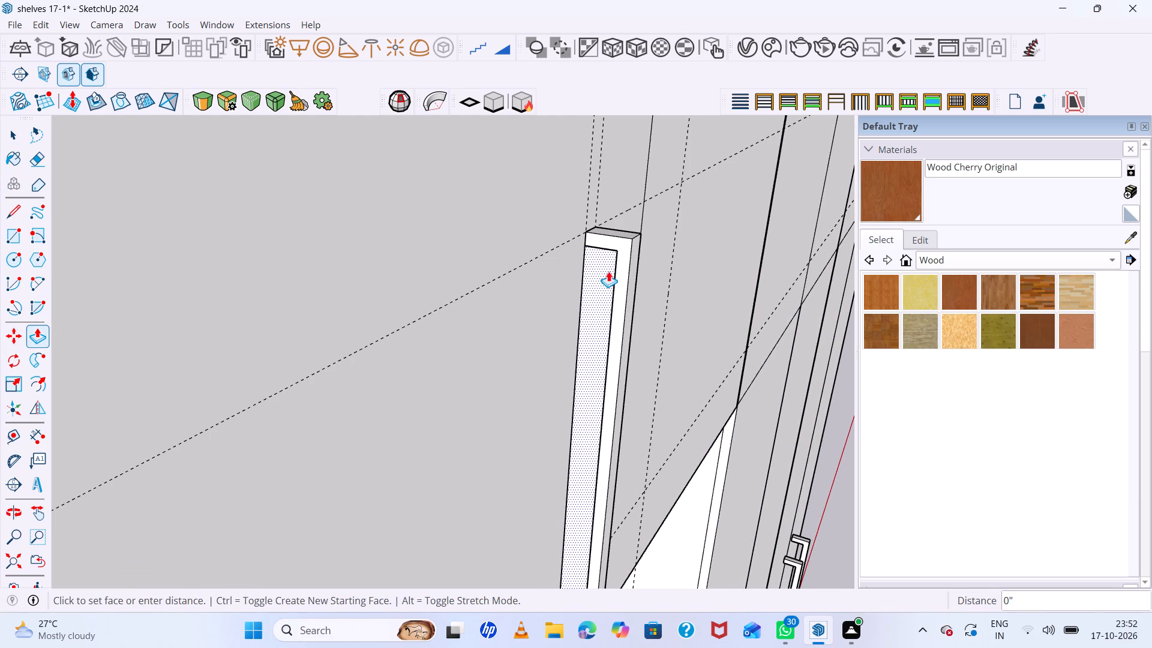
pyautogui.click(640, 236)
pyautogui.scroll(-4, 504, 274)
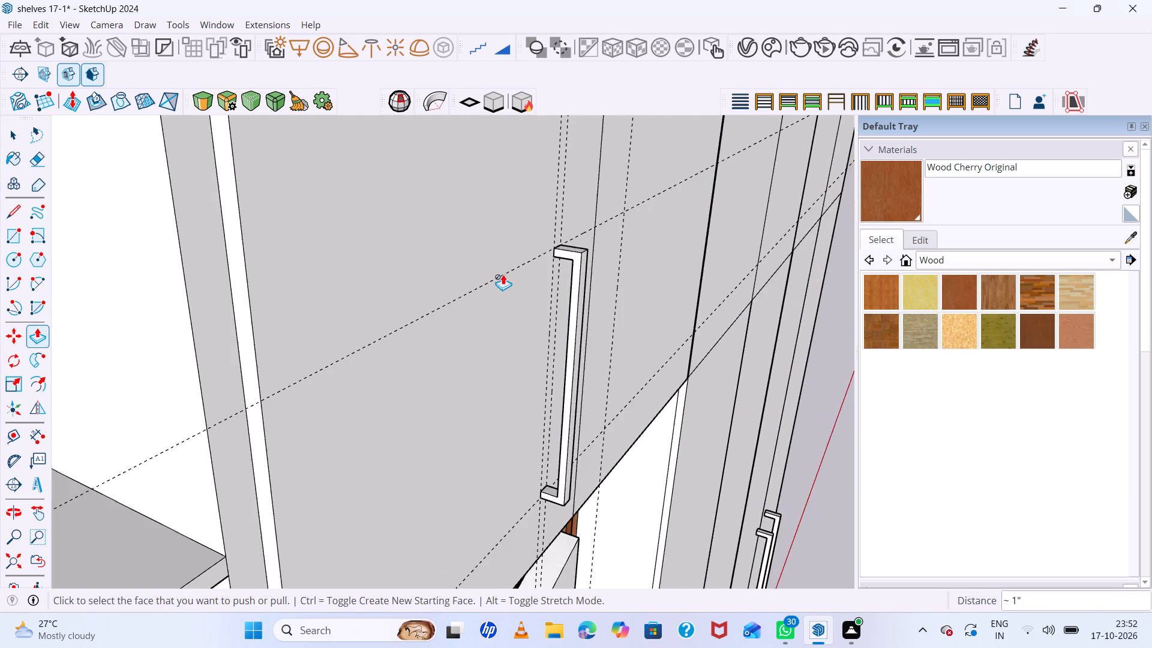
# Make the hollowed upper-door handle a group.
pyautogui.scroll(-19, 503, 274)
pyautogui.moveTo(559, 313); pyautogui.dragTo(302, 329, button='middle')
pyautogui.scroll(7, 407, 268)
pyautogui.press('space')
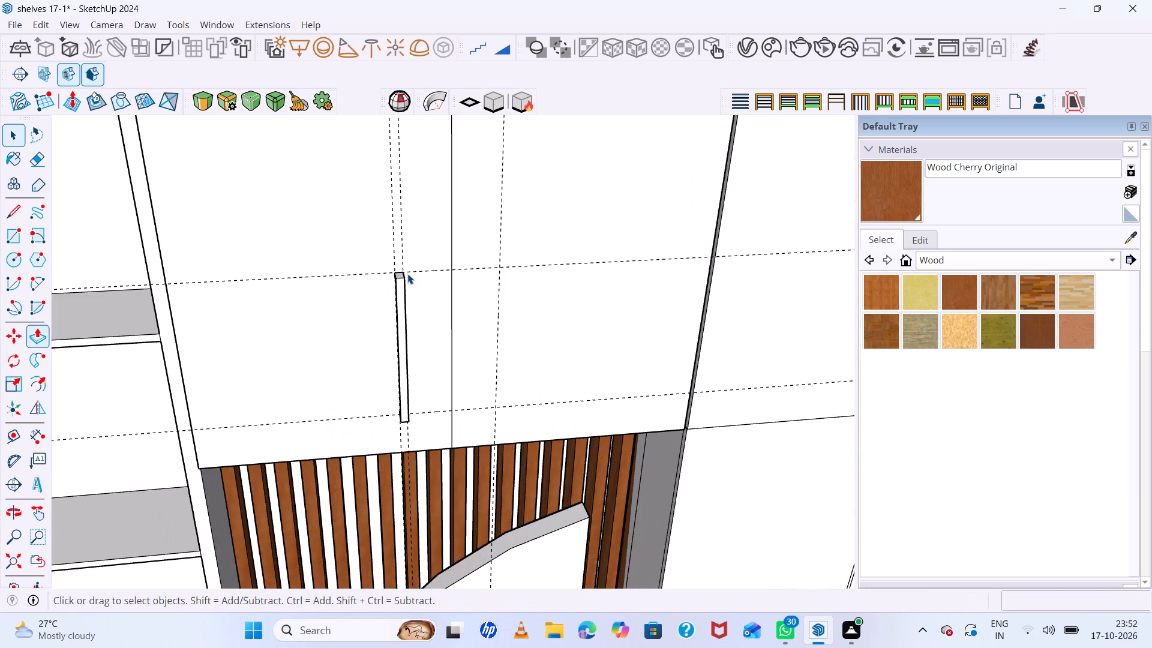
pyautogui.tripleClick(404, 284)
pyautogui.rightClick(404, 284)
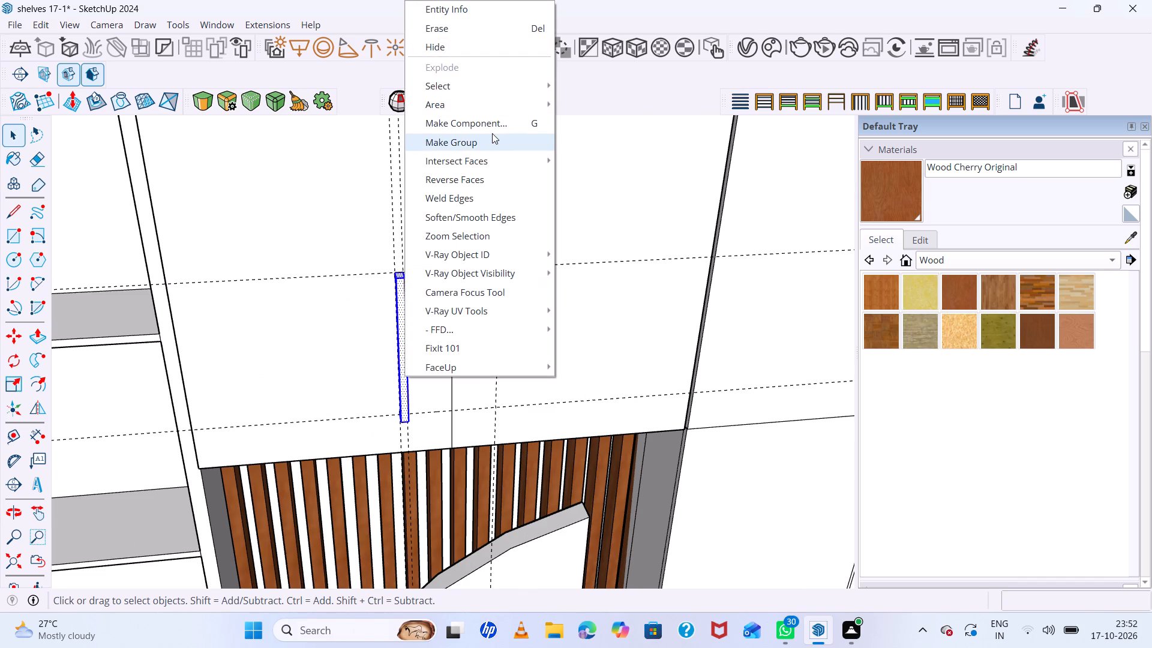
pyautogui.click(490, 139)
# Copy the handle group about 7" along the horizontal guide to the vertical guide on the adjoining upper door.
pyautogui.scroll(12, 394, 265)
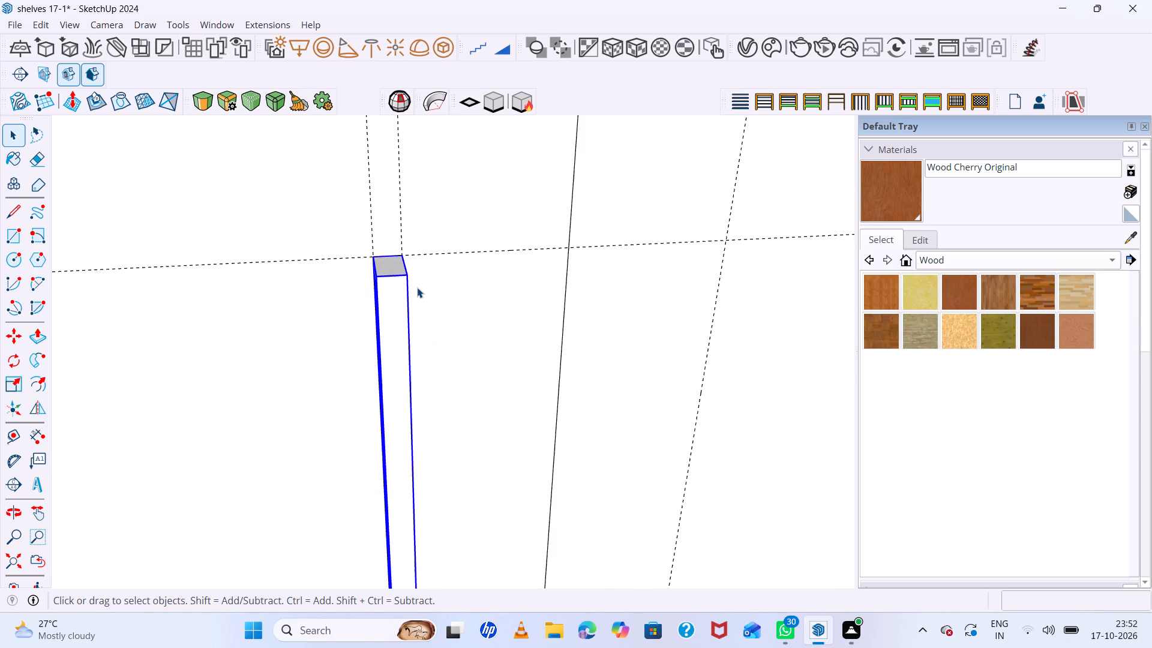
pyautogui.press('m')
pyautogui.scroll(7, 360, 270)
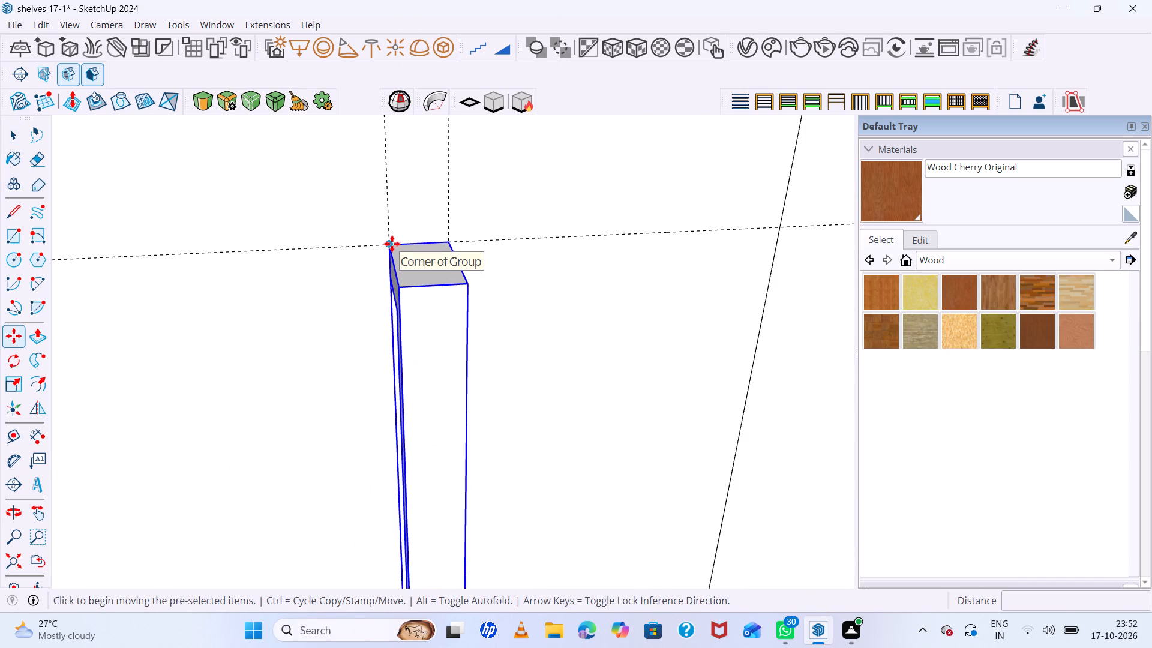
pyautogui.click(392, 244)
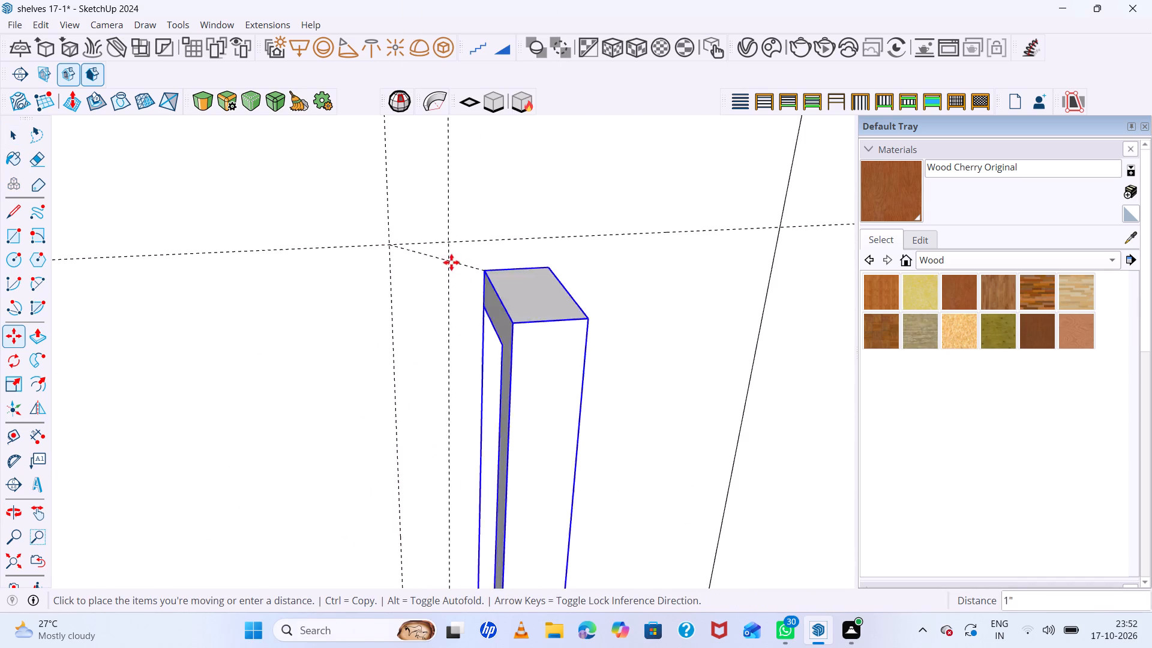
pyautogui.scroll(-12, 460, 268)
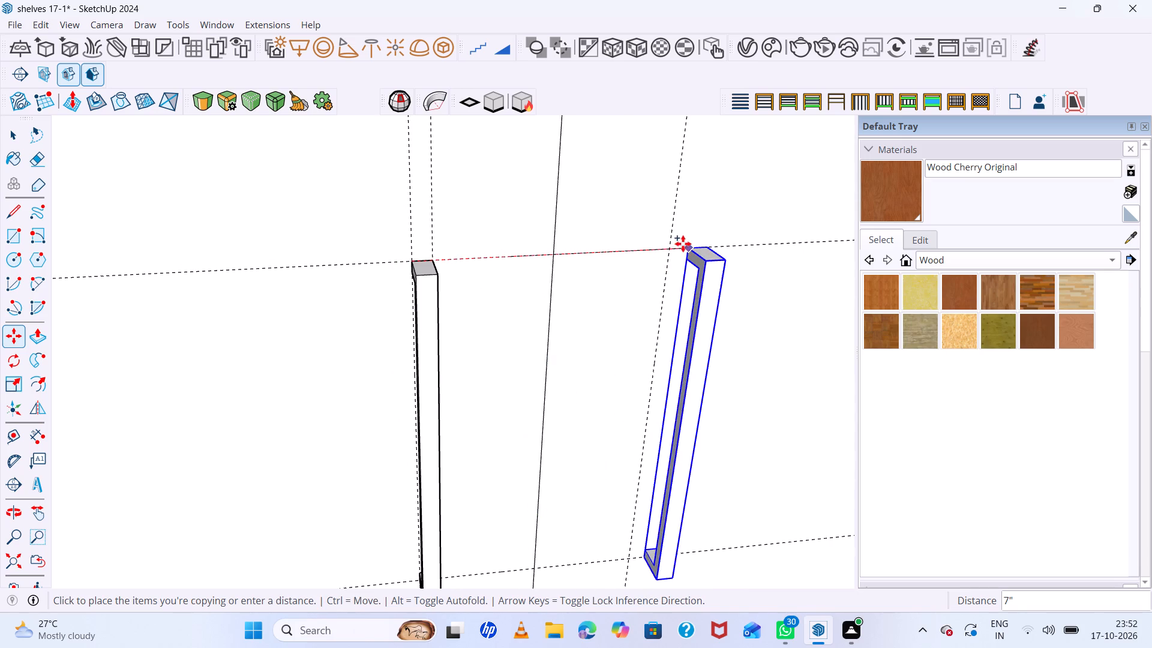
pyautogui.click(671, 251)
pyautogui.scroll(-20, 564, 268)
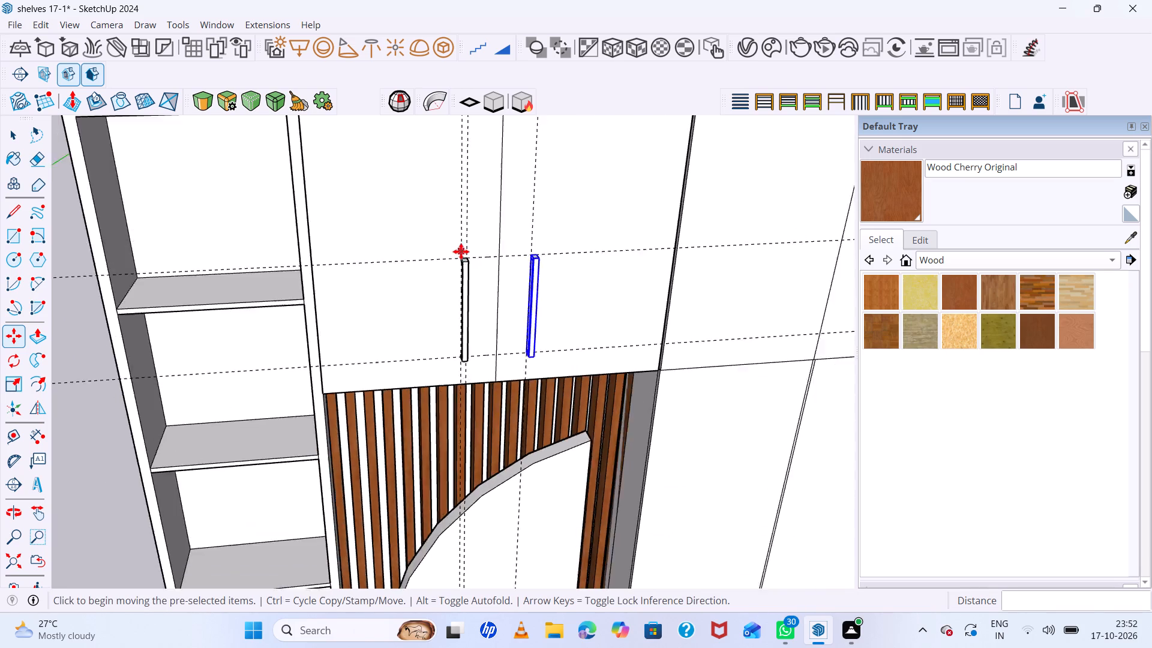
pyautogui.scroll(-3, 461, 251)
pyautogui.moveTo(652, 331); pyautogui.dragTo(422, 290, button='middle')
pyautogui.press('space')
# Copy both upper handles about 2' 10" sideways onto the middle pair of upper doors, using the upper doors' top corners as reference points.
pyautogui.scroll(-3, 566, 197)
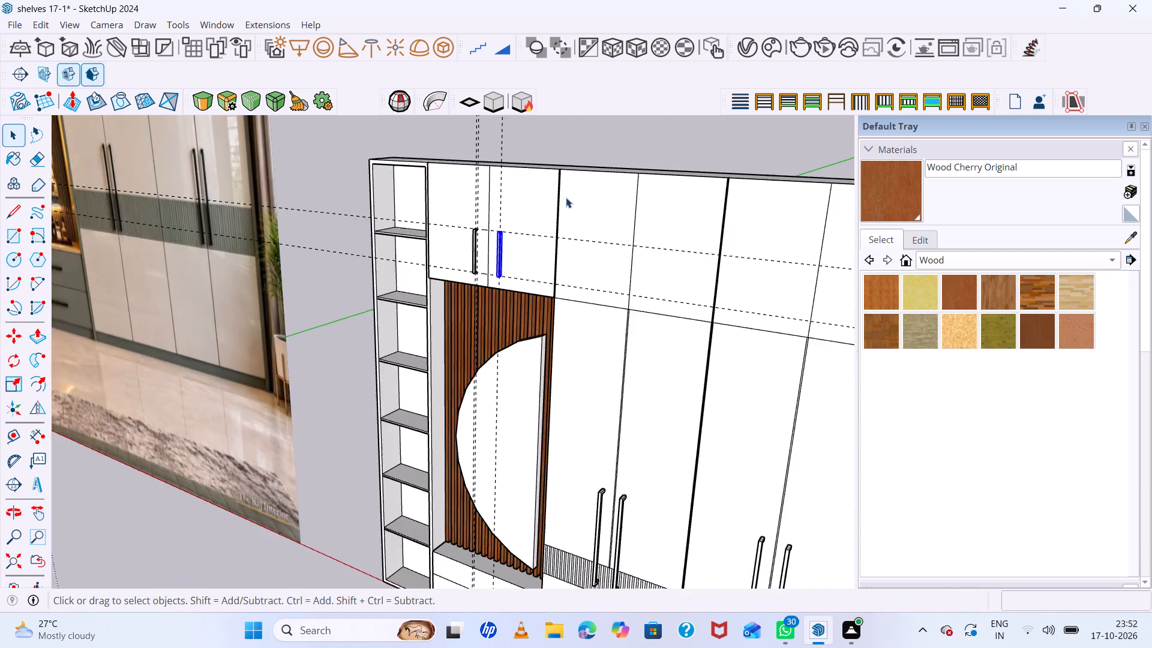
pyautogui.scroll(-10, 566, 197)
pyautogui.scroll(10, 499, 173)
pyautogui.click(499, 173)
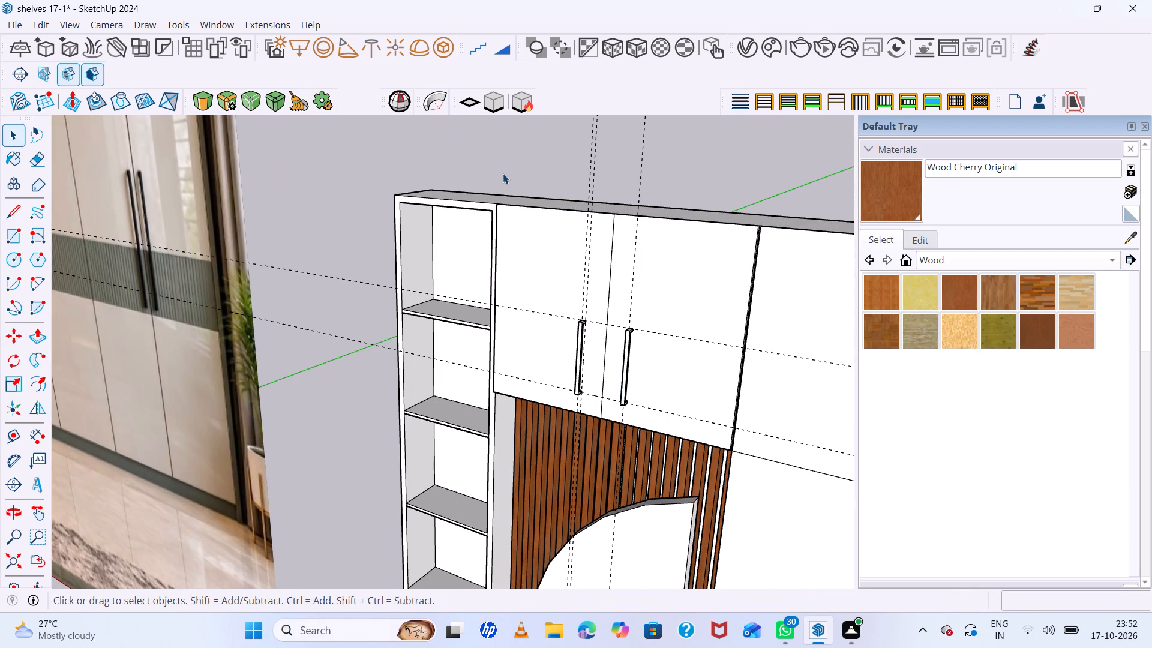
pyautogui.scroll(6, 585, 345)
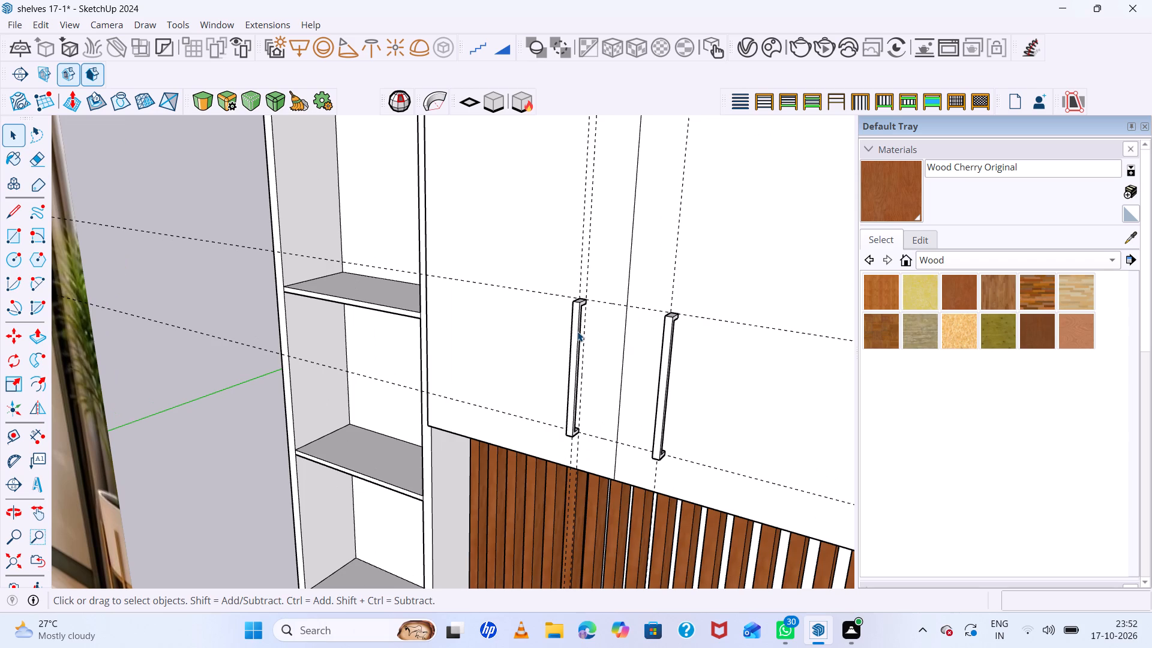
pyautogui.click(575, 329)
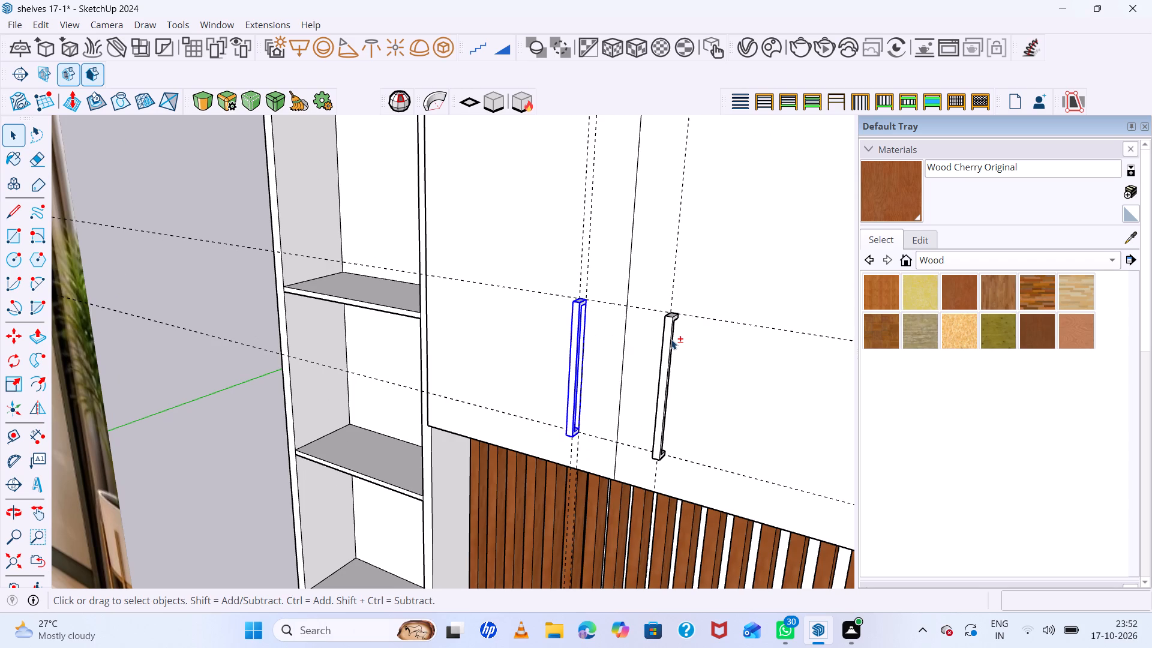
pyautogui.keyDown('shift'); pyautogui.click(668, 339); pyautogui.keyUp('shift')
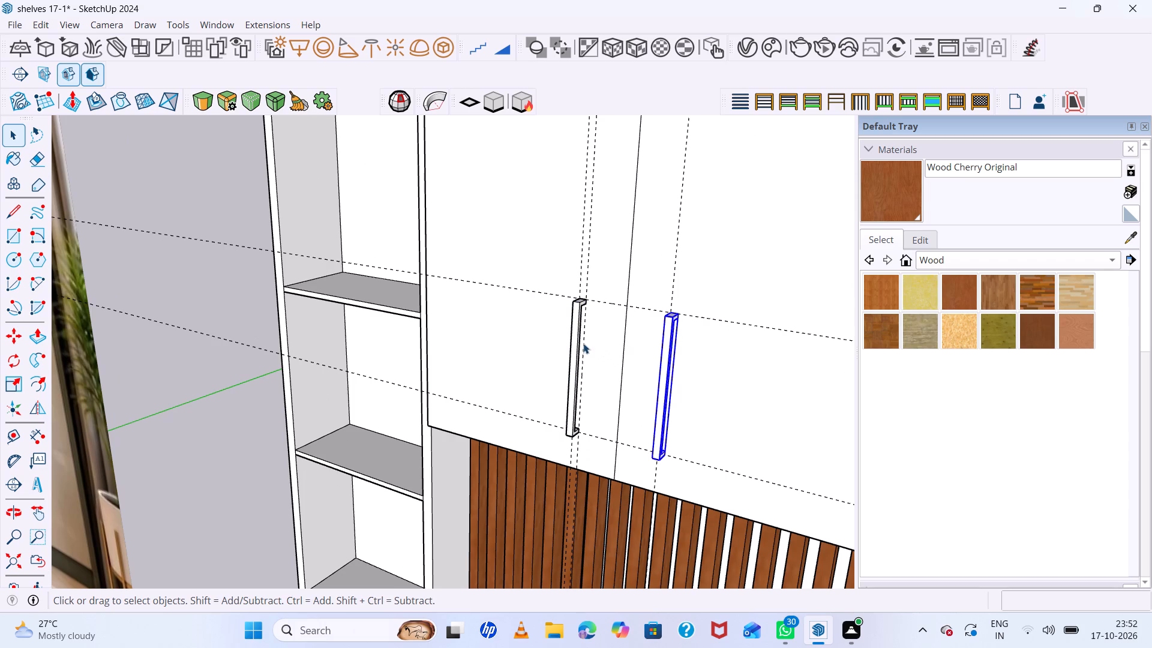
pyautogui.keyDown('shift'); pyautogui.click(574, 326); pyautogui.keyUp('shift')
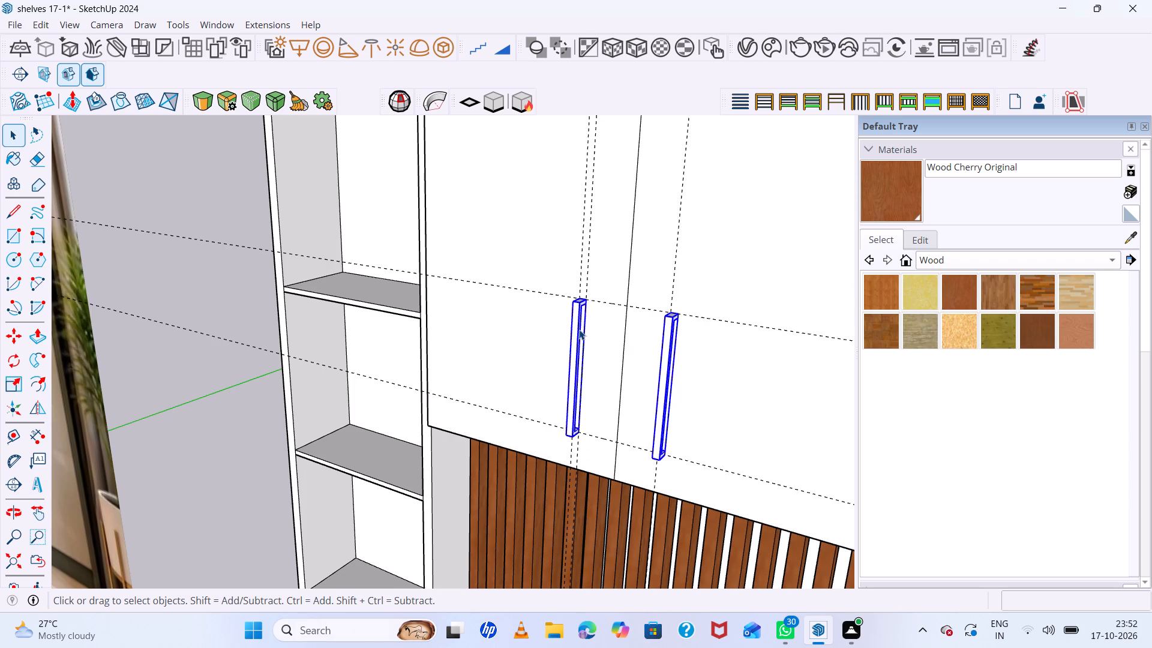
pyautogui.press('m')
pyautogui.scroll(-14, 580, 331)
pyautogui.scroll(14, 544, 276)
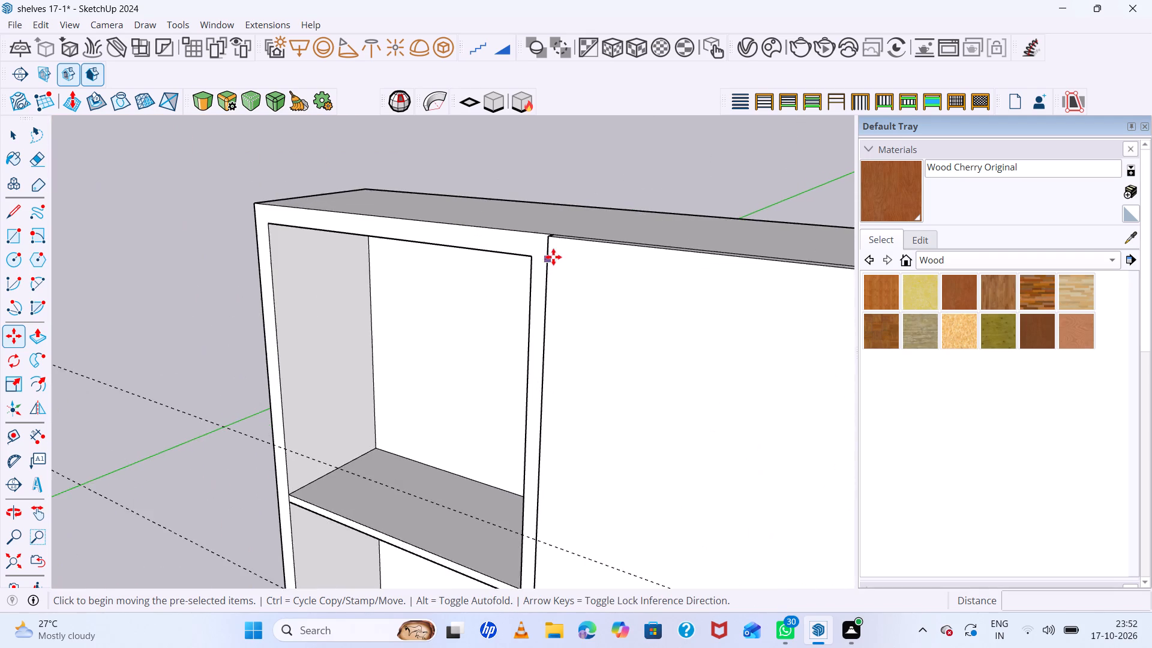
pyautogui.scroll(9, 553, 257)
pyautogui.scroll(13, 545, 226)
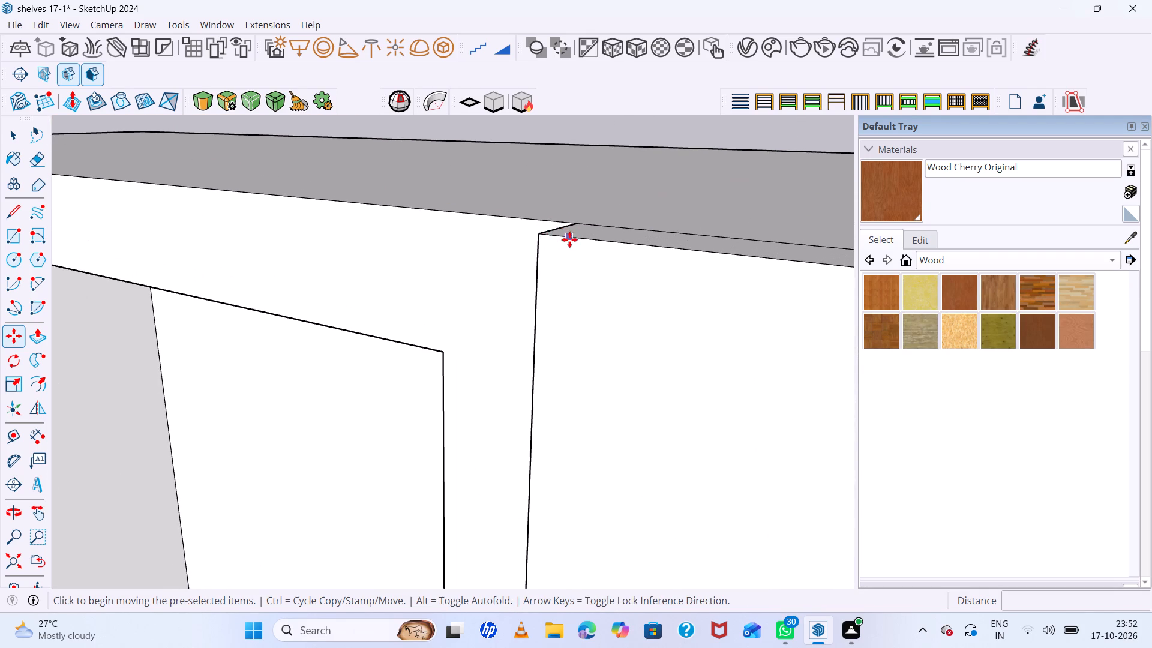
pyautogui.click(538, 230)
pyautogui.scroll(-20, 615, 316)
pyautogui.scroll(-7, 615, 316)
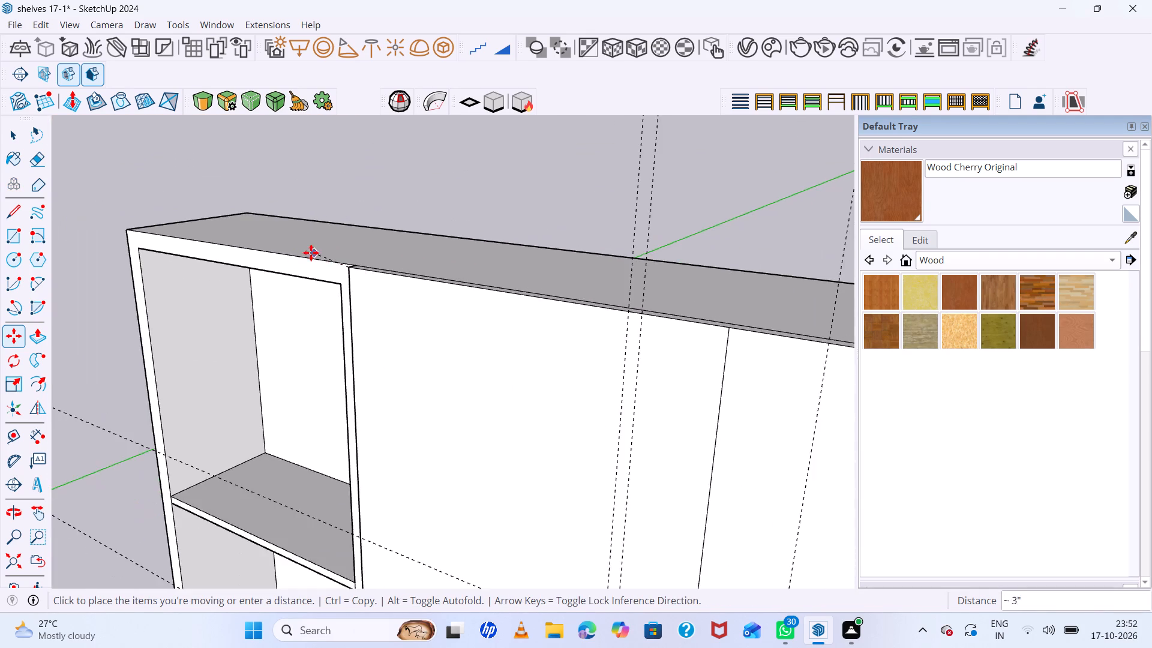
pyautogui.scroll(-20, 311, 253)
pyautogui.scroll(12, 528, 276)
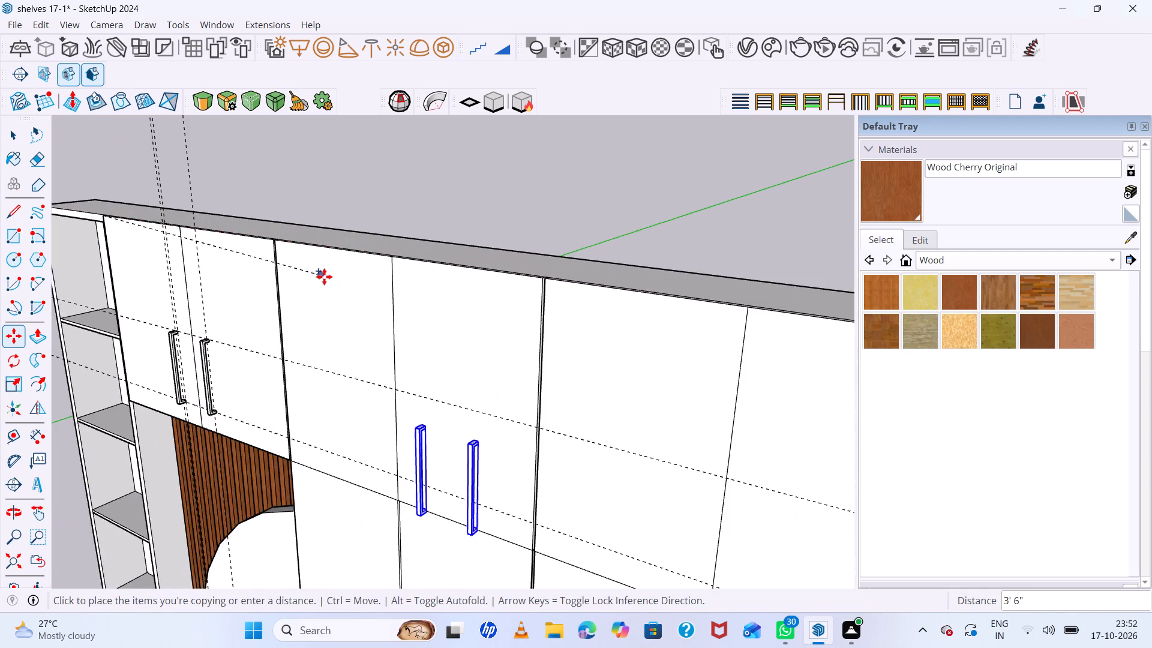
pyautogui.moveTo(324, 277); pyautogui.dragTo(626, 308, button='middle')
pyautogui.scroll(15, 511, 283)
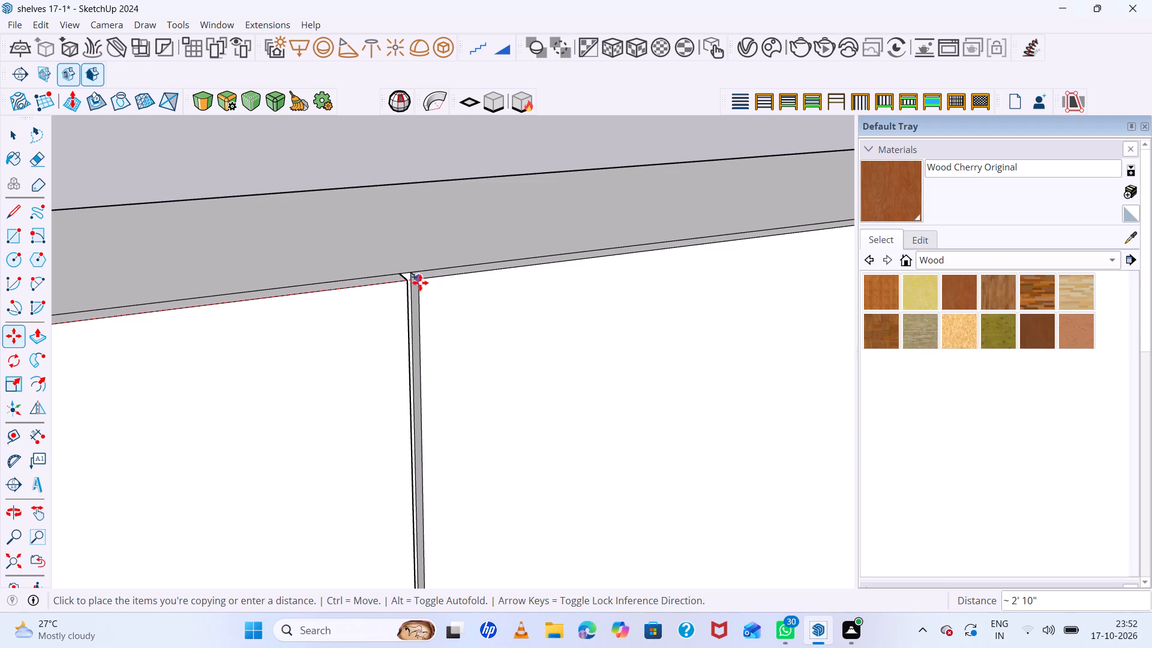
pyautogui.click(422, 280)
# Copy the middle pair of handles about 2' 10" further onto the last pair of upper doors, between matching top door corners.
pyautogui.scroll(-20, 362, 308)
pyautogui.scroll(-3, 362, 308)
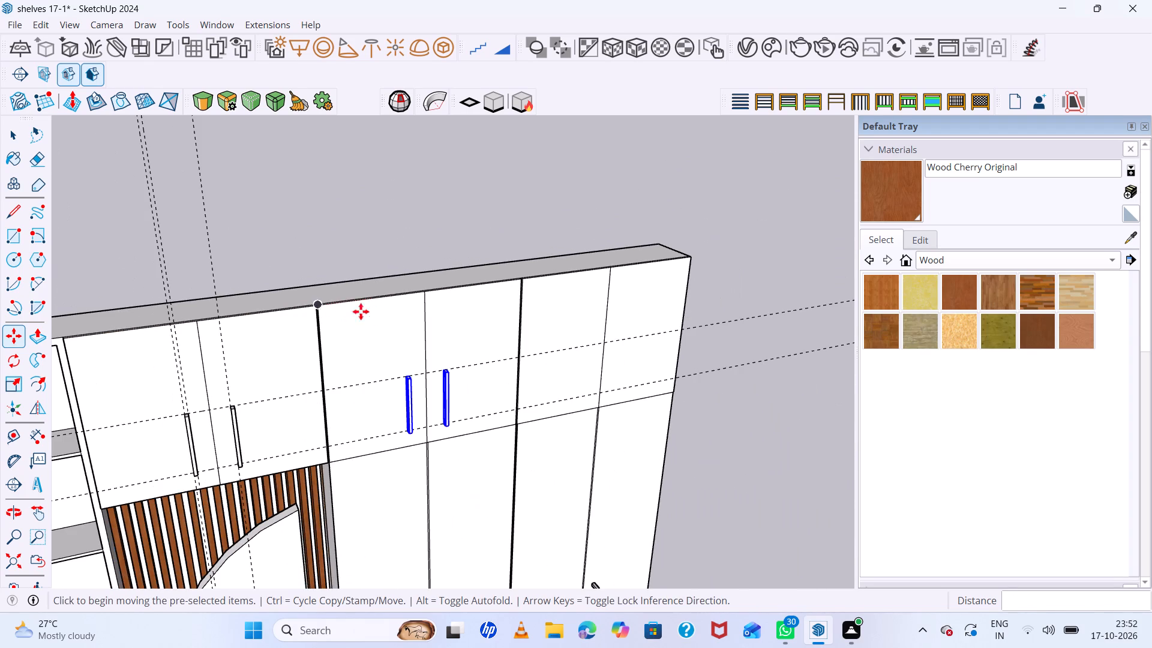
pyautogui.scroll(20, 320, 304)
pyautogui.scroll(3, 320, 304)
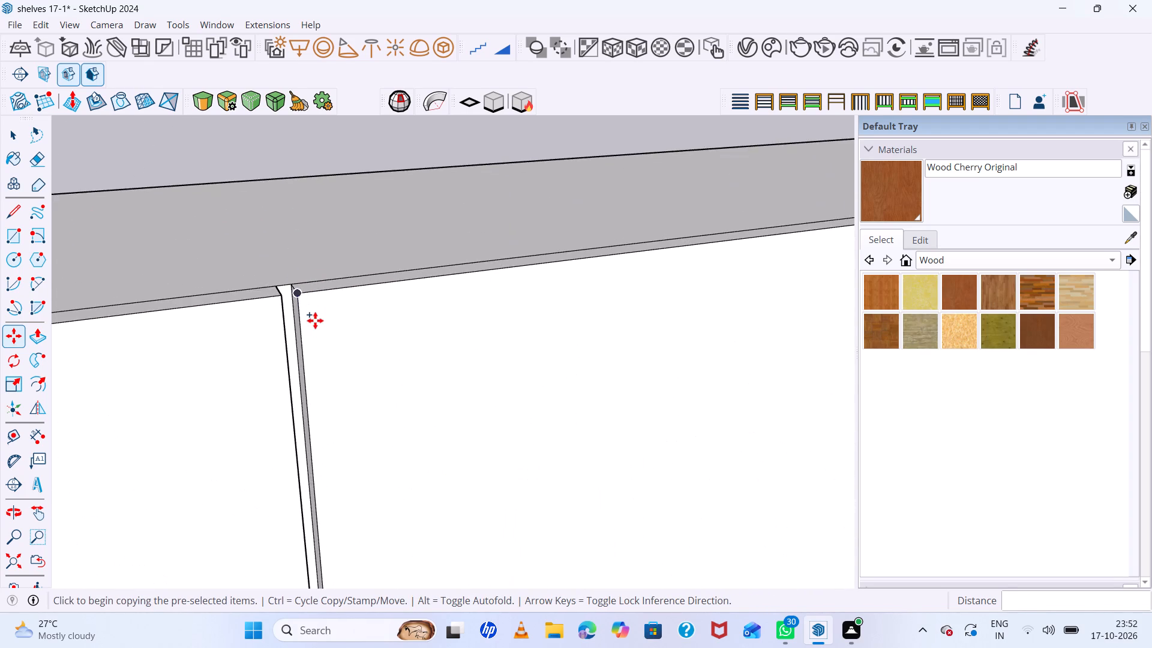
pyautogui.scroll(7, 305, 310)
pyautogui.moveTo(289, 274); pyautogui.dragTo(306, 287)
pyautogui.scroll(-9, 482, 333)
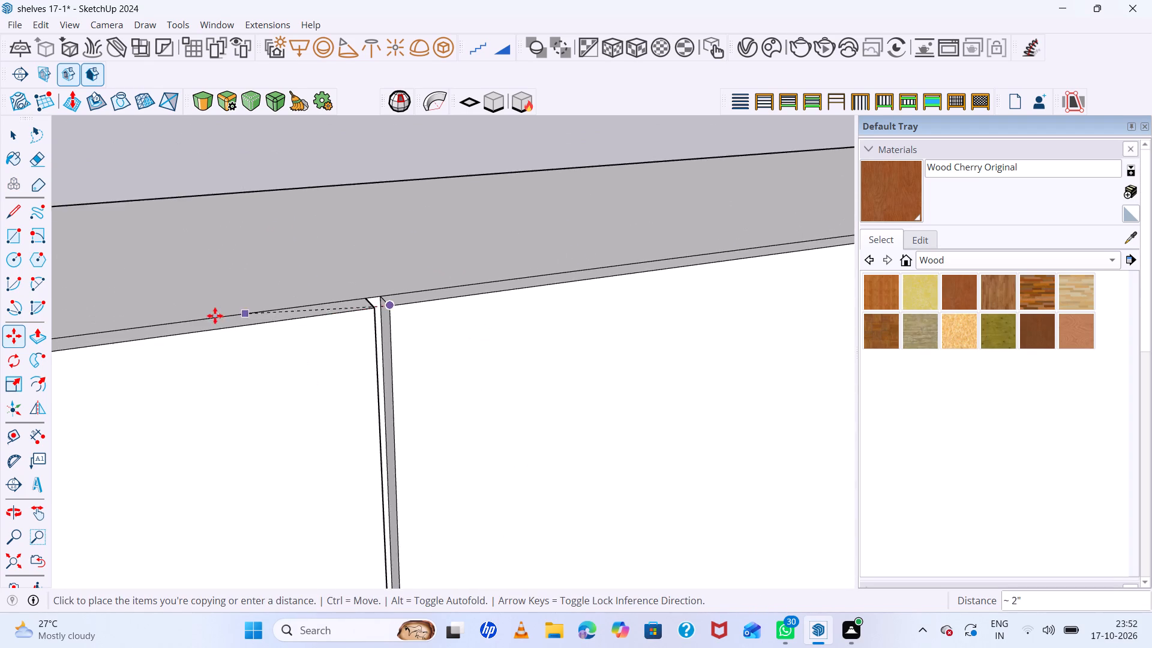
pyautogui.scroll(-20, 215, 316)
pyautogui.scroll(-9, 215, 316)
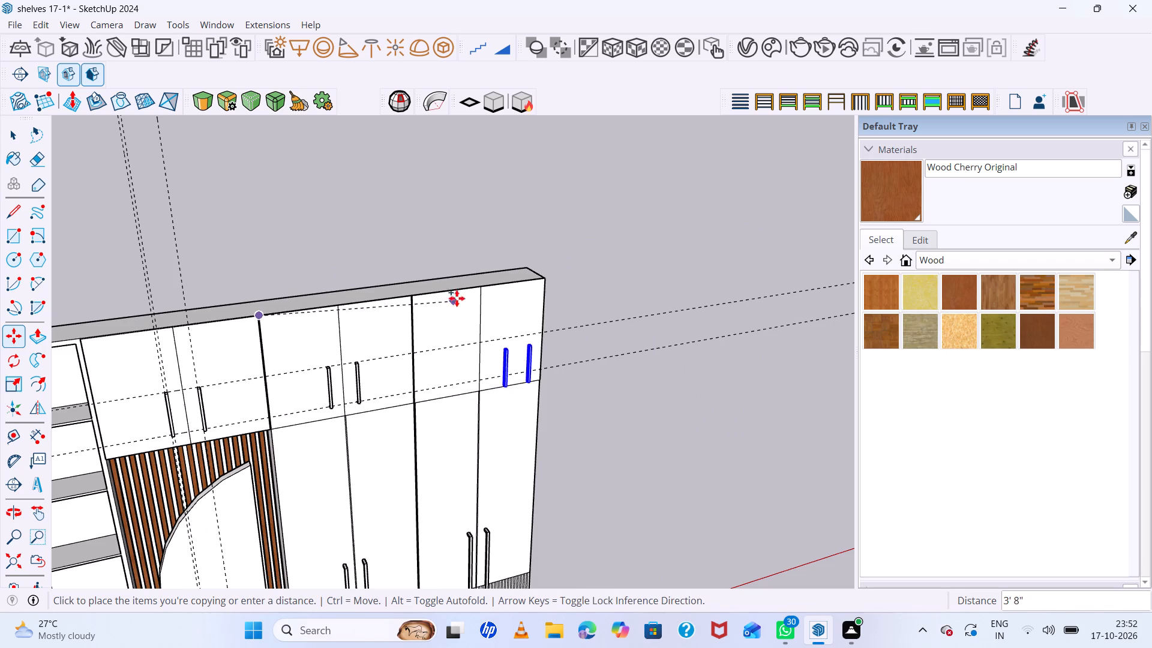
pyautogui.scroll(7, 463, 290)
pyautogui.scroll(6, 409, 296)
pyautogui.scroll(13, 320, 299)
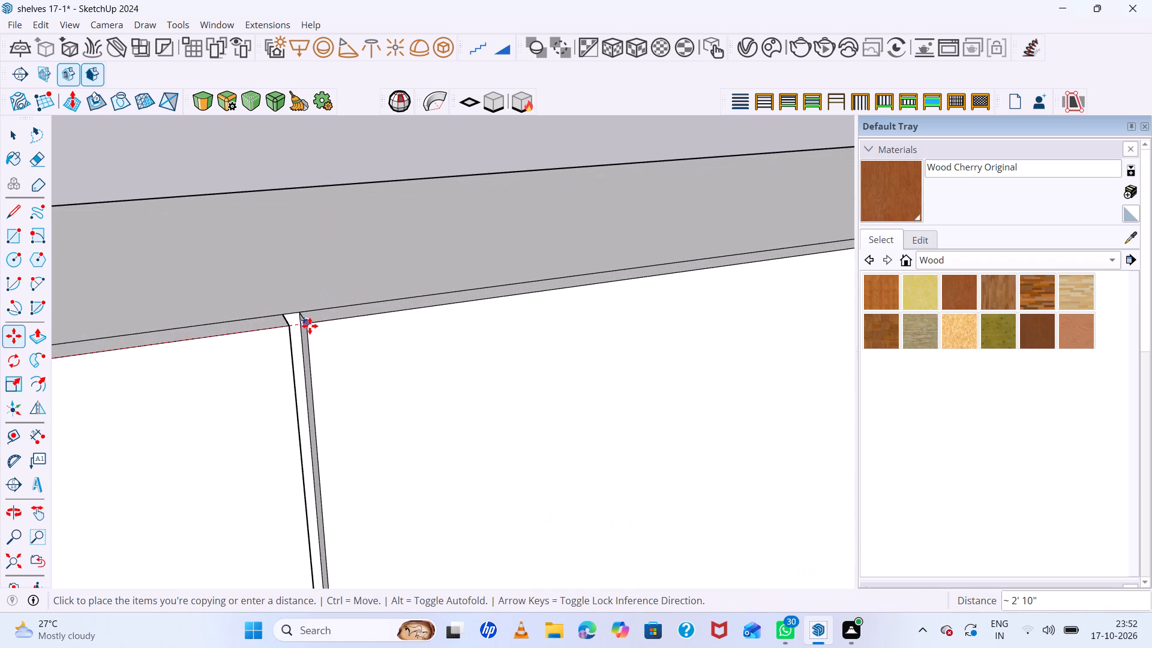
pyautogui.click(310, 326)
pyautogui.scroll(-20, 397, 339)
pyautogui.scroll(-14, 397, 339)
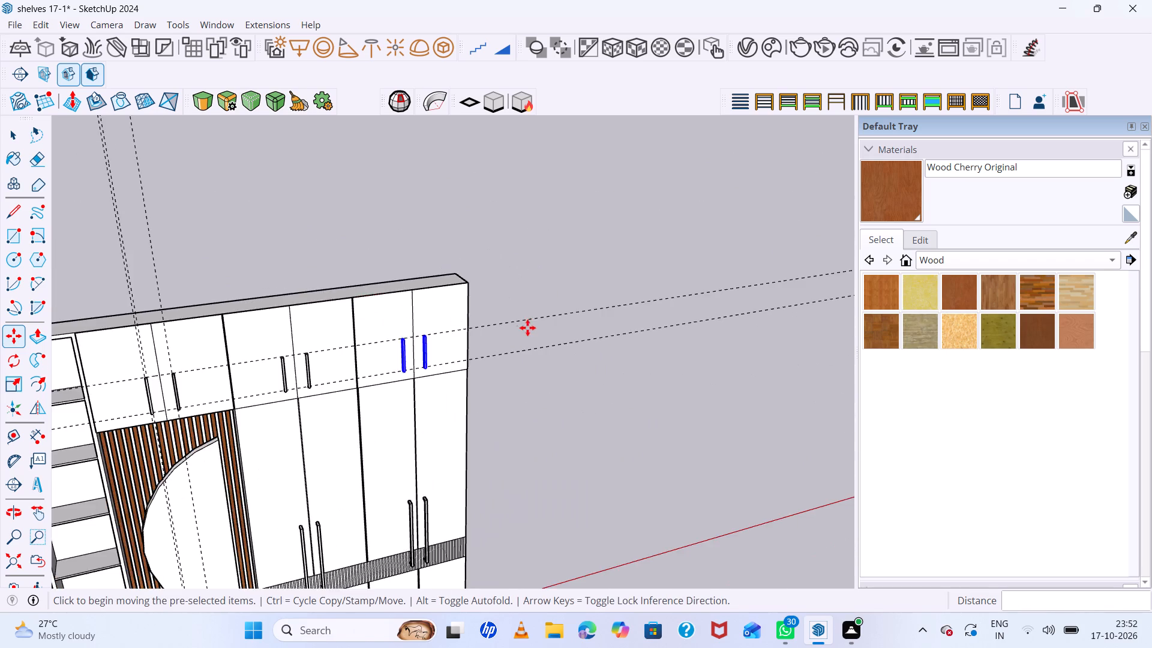
pyautogui.scroll(-6, 527, 328)
pyautogui.moveTo(623, 400); pyautogui.dragTo(470, 319, button='middle')
pyautogui.press('space')
pyautogui.click(568, 283)
# Delete all guide lines from the model.
pyautogui.scroll(-8, 578, 329)
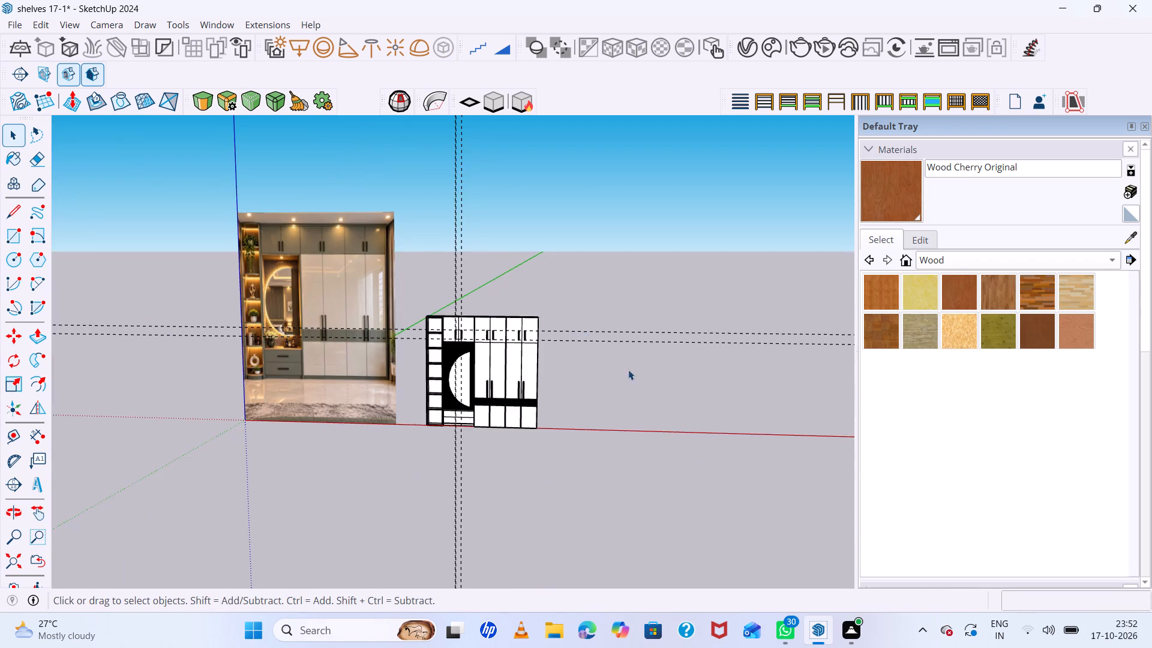
pyautogui.moveTo(628, 370); pyautogui.dragTo(602, 318, button='middle')
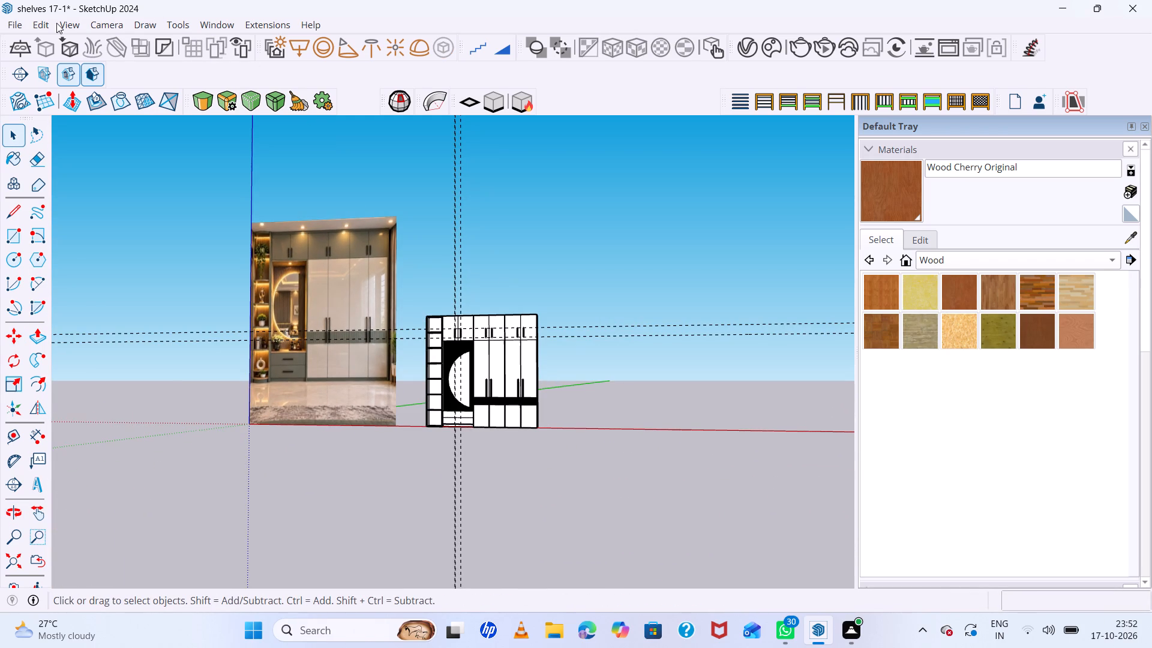
pyautogui.click(40, 23)
pyautogui.click(112, 179)
pyautogui.scroll(7, 447, 319)
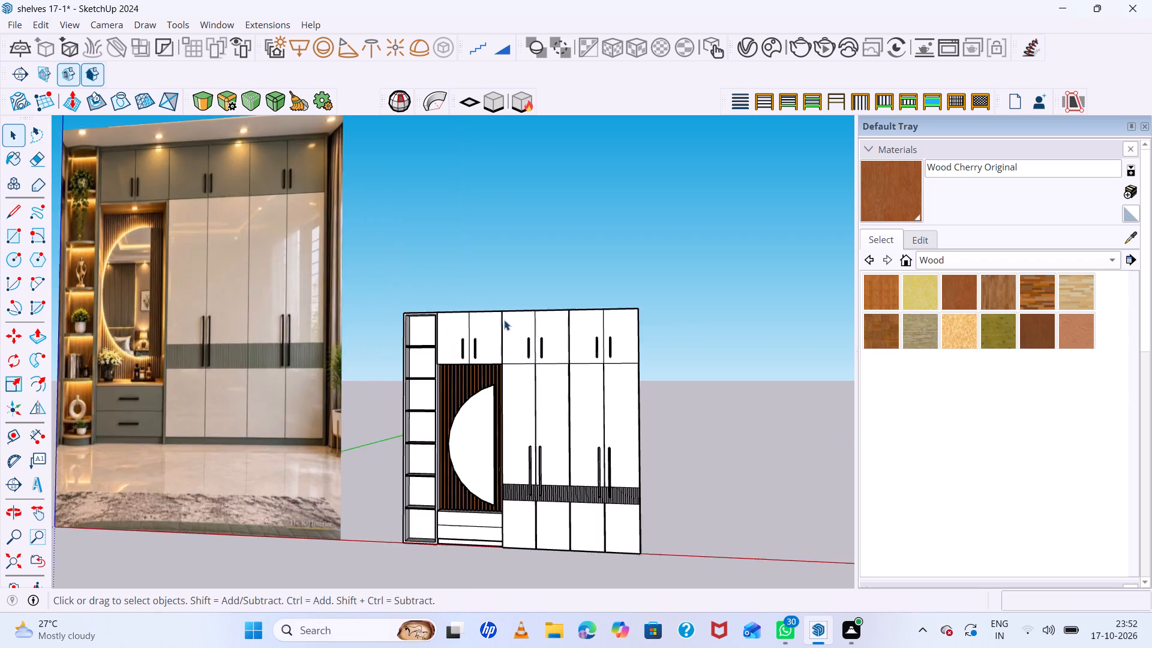
# Inspect the wardrobe model from several angles against the reference photo, including the drawer fronts below the slatted niche.
pyautogui.scroll(8, 504, 320)
pyautogui.moveTo(437, 344); pyautogui.dragTo(187, 229, button='middle')
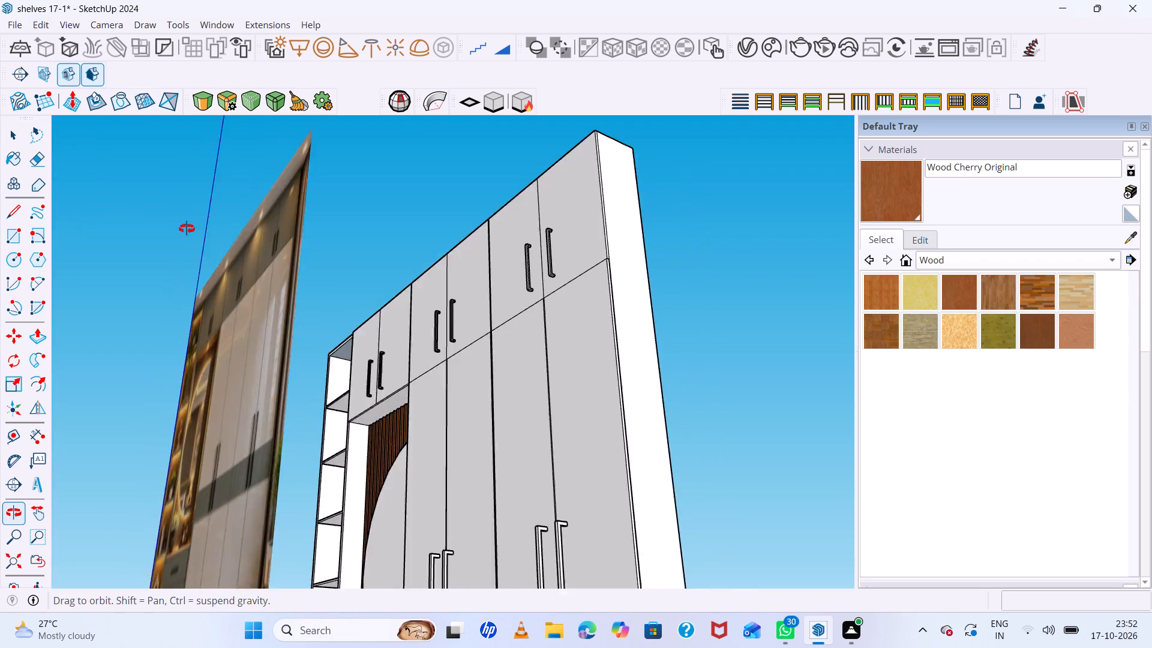
pyautogui.moveTo(187, 229); pyautogui.dragTo(577, 475, button='middle')
pyautogui.scroll(-17, 470, 341)
pyautogui.moveTo(593, 487); pyautogui.dragTo(578, 339, button='middle')
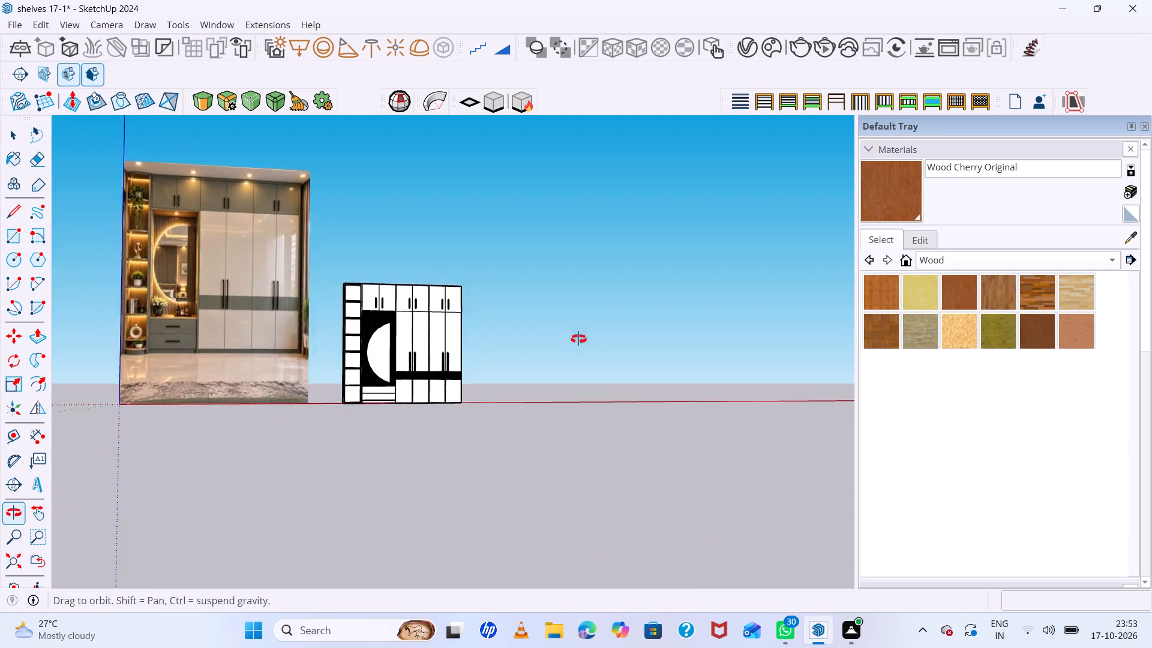
pyautogui.moveTo(578, 339); pyautogui.dragTo(441, 302, button='middle')
pyautogui.scroll(8, 178, 304)
pyautogui.scroll(9, 222, 285)
pyautogui.scroll(-7, 223, 285)
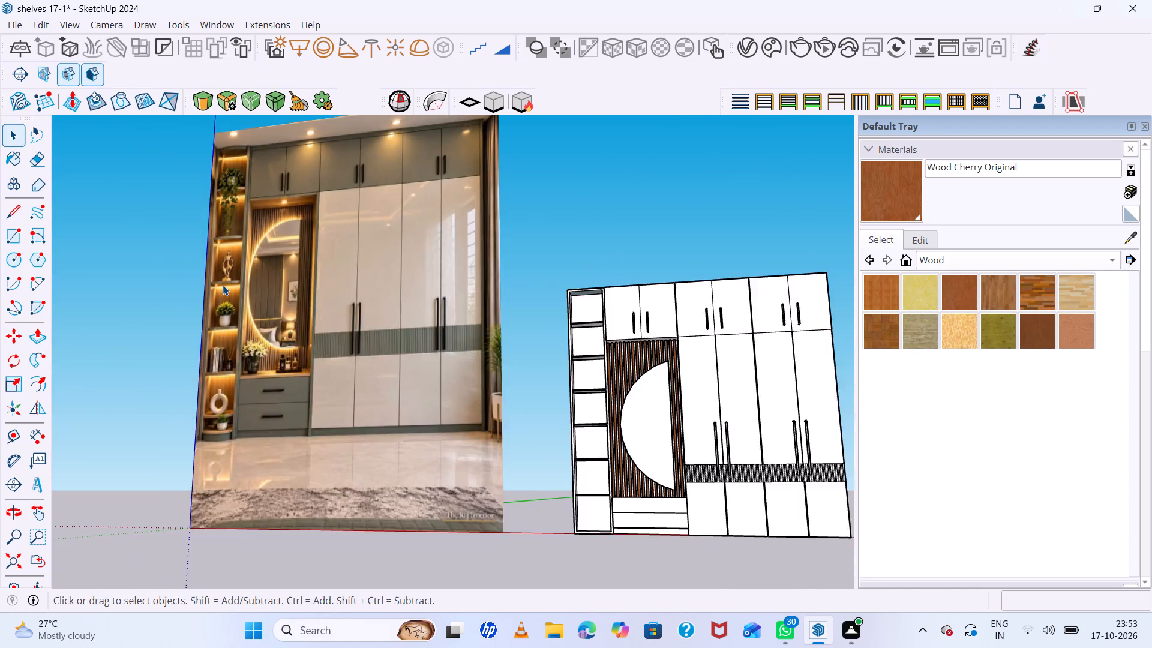
pyautogui.scroll(-10, 223, 285)
pyautogui.scroll(-6, 489, 338)
pyautogui.moveTo(511, 371); pyautogui.dragTo(590, 497, button='middle')
pyautogui.scroll(-1, 590, 497)
pyautogui.scroll(15, 483, 354)
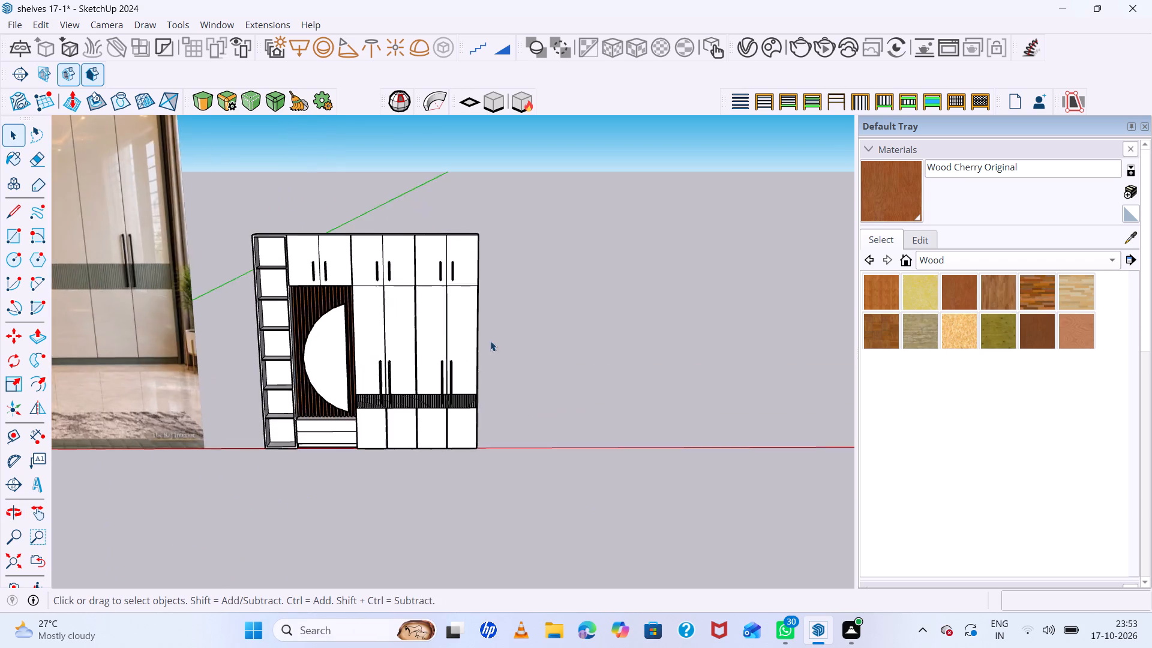
pyautogui.scroll(7, 432, 323)
pyautogui.moveTo(343, 314); pyautogui.dragTo(286, 577, button='middle')
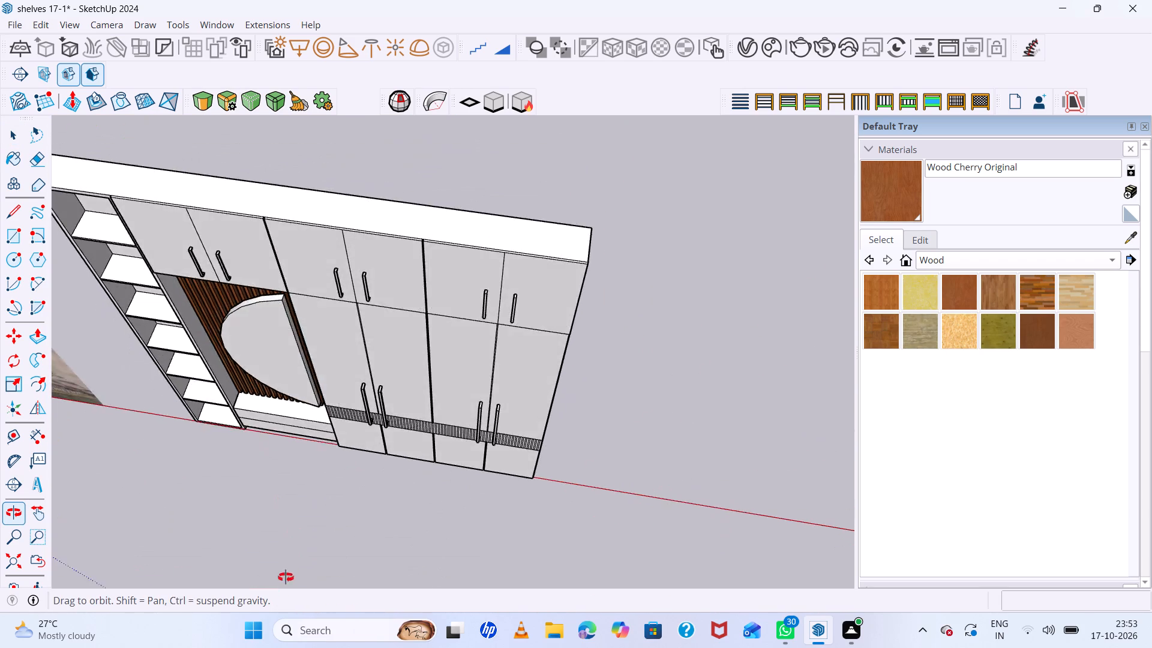
pyautogui.moveTo(286, 577); pyautogui.dragTo(393, 348, button='middle')
pyautogui.scroll(-15, 394, 346)
pyautogui.moveTo(631, 389); pyautogui.dragTo(625, 343, button='middle')
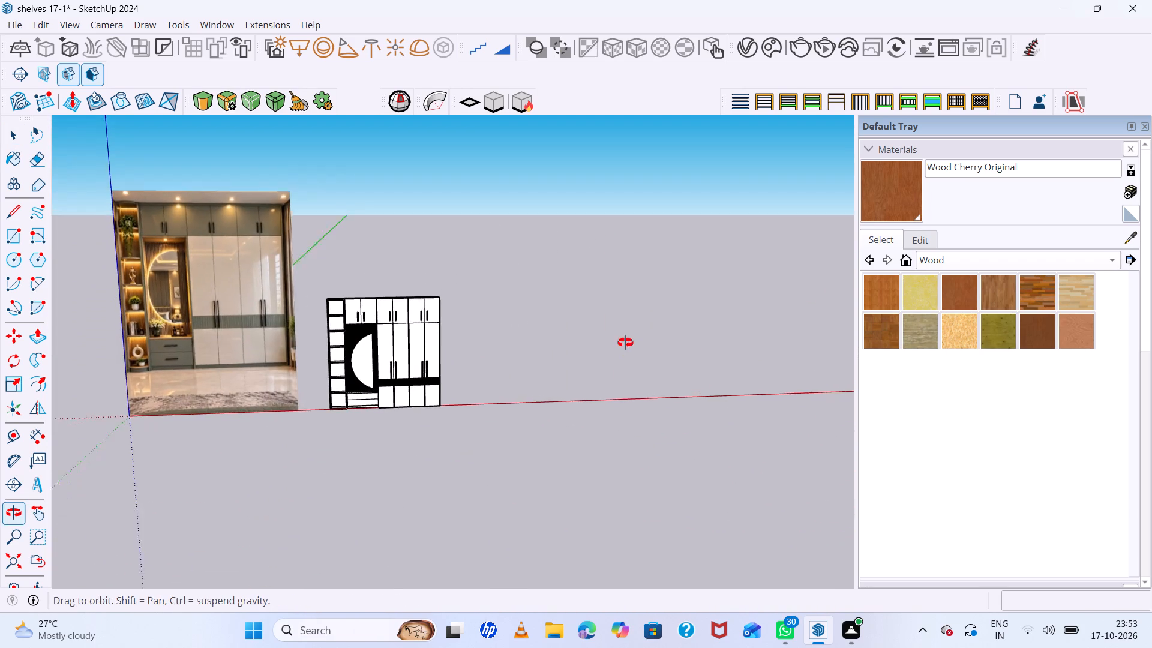
pyautogui.moveTo(625, 343); pyautogui.dragTo(615, 329, button='middle')
pyautogui.middleClick(615, 329)
pyautogui.scroll(8, 358, 335)
pyautogui.scroll(-8, 355, 335)
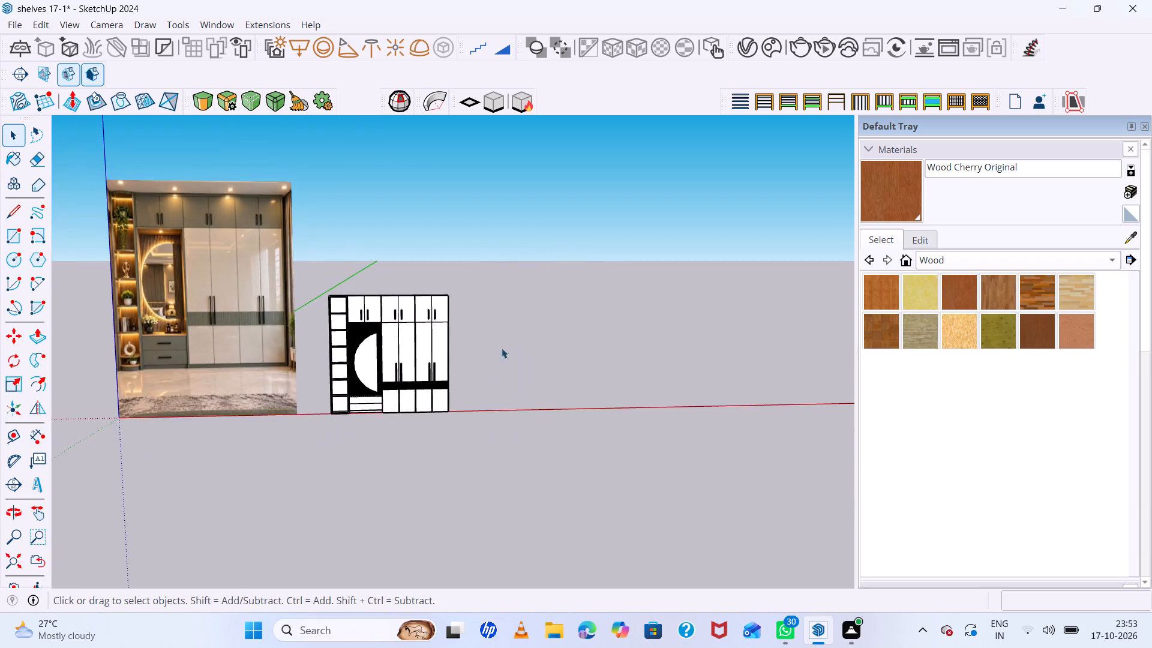
pyautogui.moveTo(527, 356); pyautogui.dragTo(564, 364, button='middle')
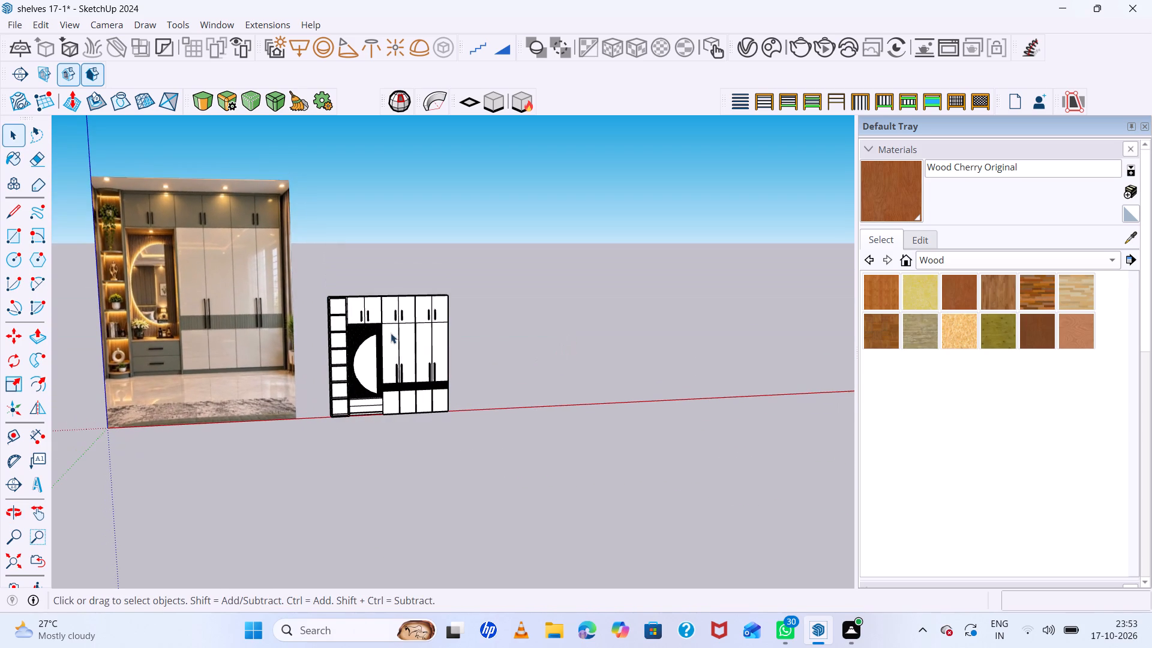
pyautogui.scroll(1, 139, 317)
pyautogui.scroll(-6, 162, 311)
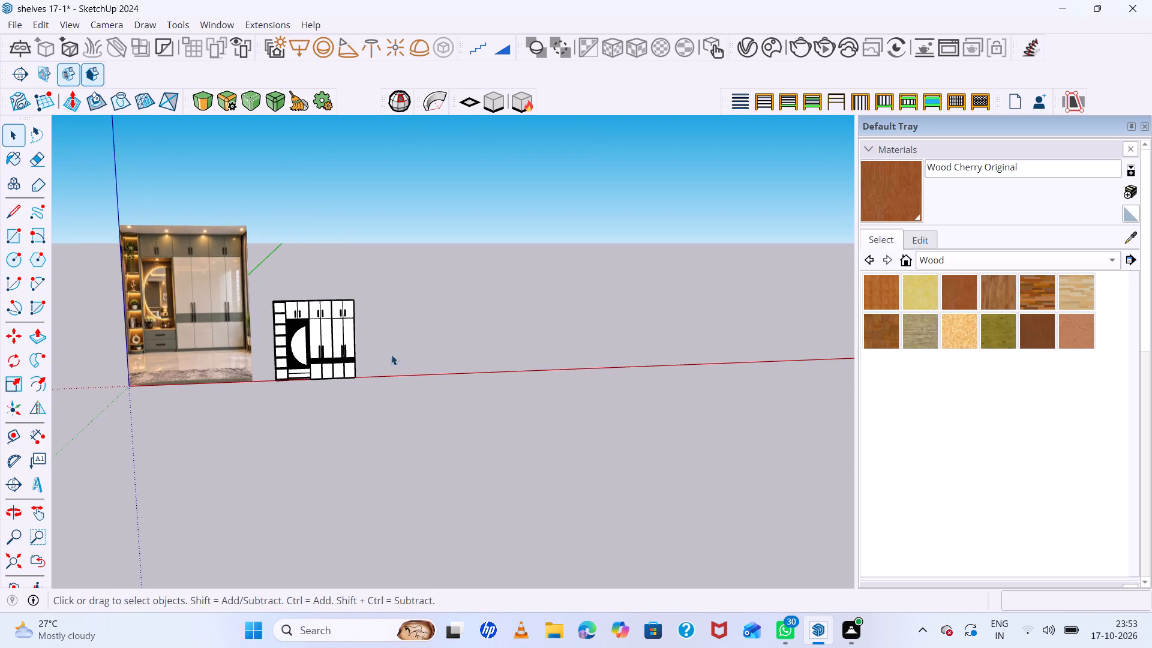
pyautogui.scroll(20, 290, 372)
pyautogui.scroll(7, 290, 372)
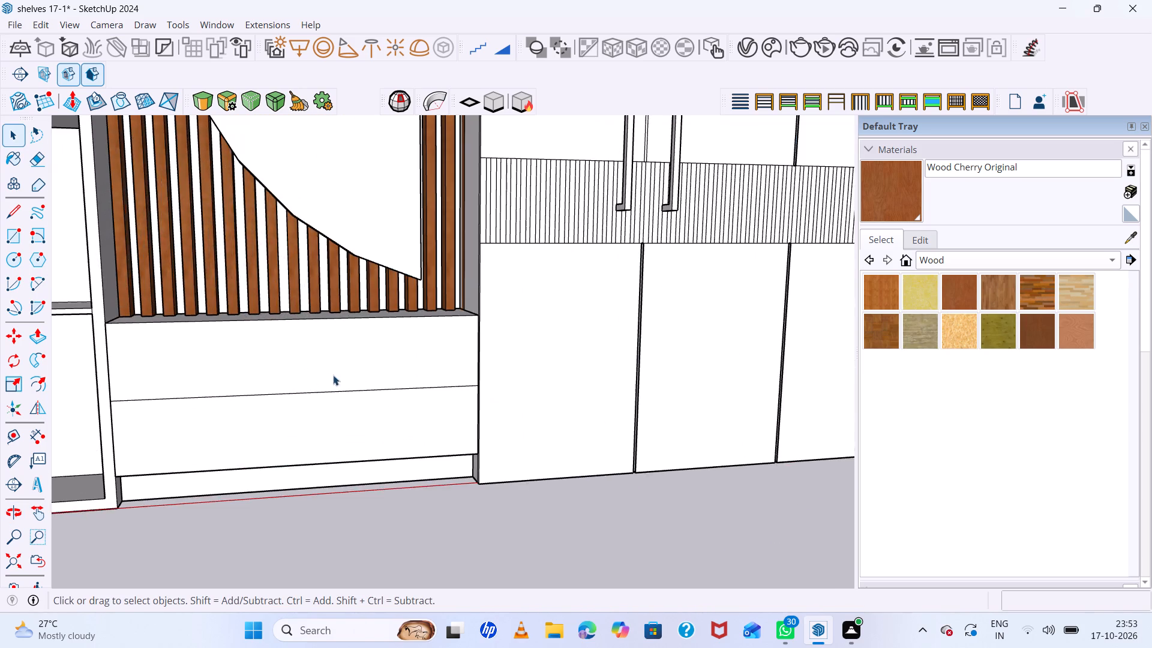
pyautogui.moveTo(336, 374); pyautogui.dragTo(386, 534, button='middle')
pyautogui.scroll(7, 320, 410)
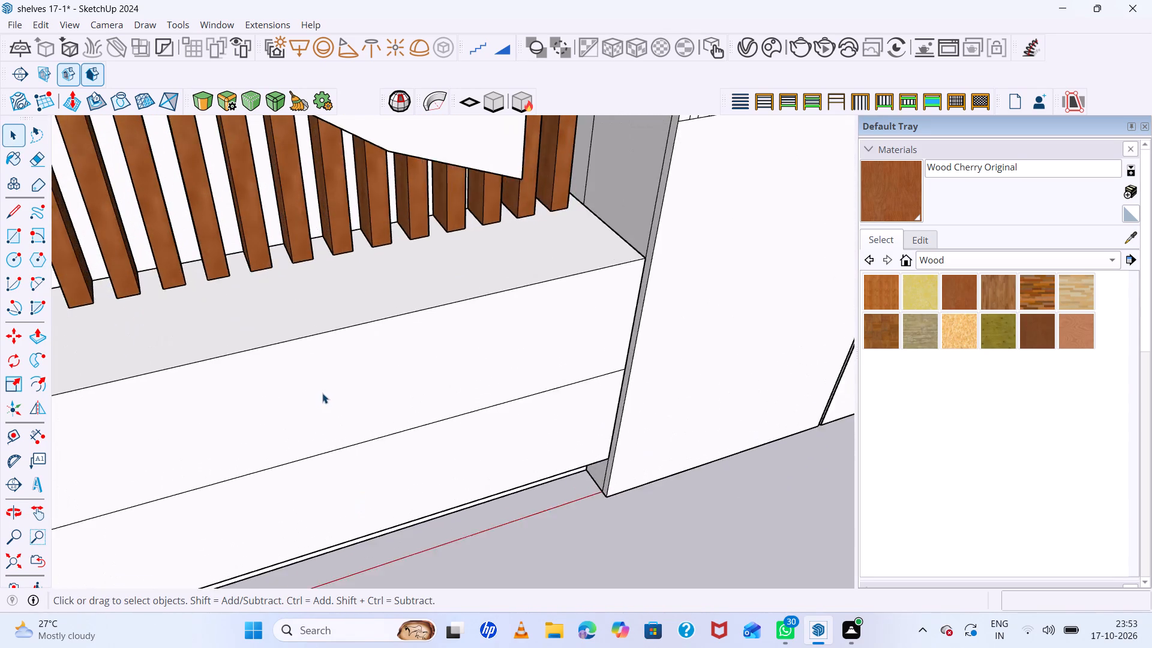
pyautogui.scroll(-15, 322, 393)
pyautogui.scroll(-16, 514, 406)
pyautogui.moveTo(608, 435); pyautogui.dragTo(457, 305, button='middle')
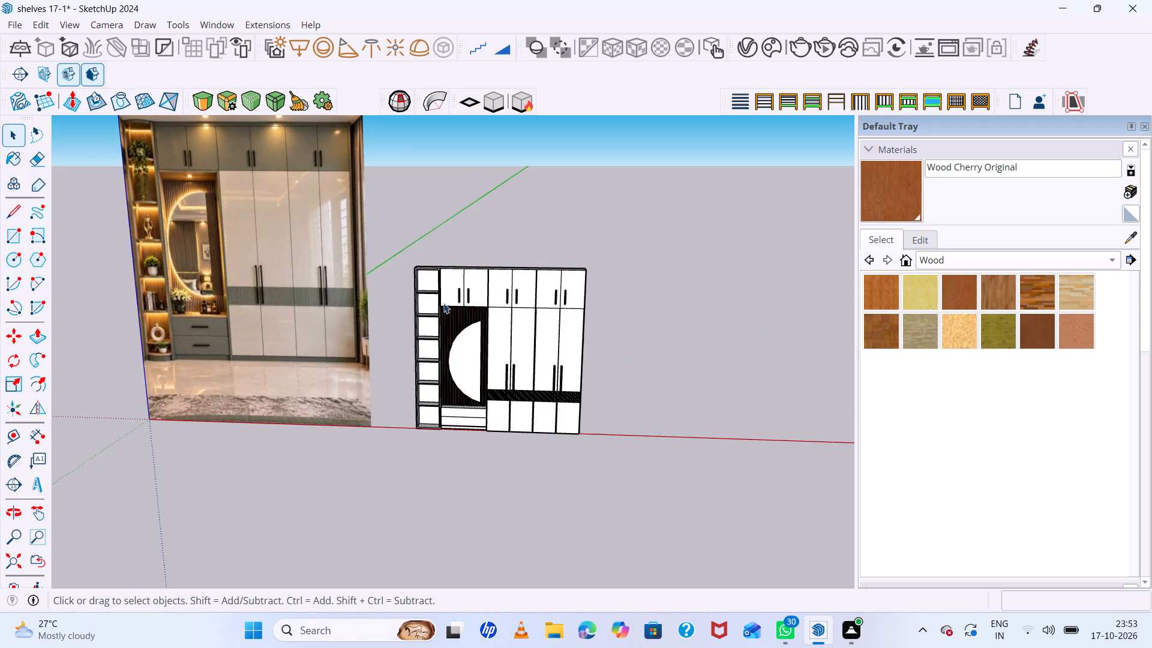
# Draw a horizontal rectangle of about 10" by 1" near the middle of the upper drawer front for a handle.
pyautogui.scroll(20, 456, 418)
pyautogui.scroll(3, 456, 418)
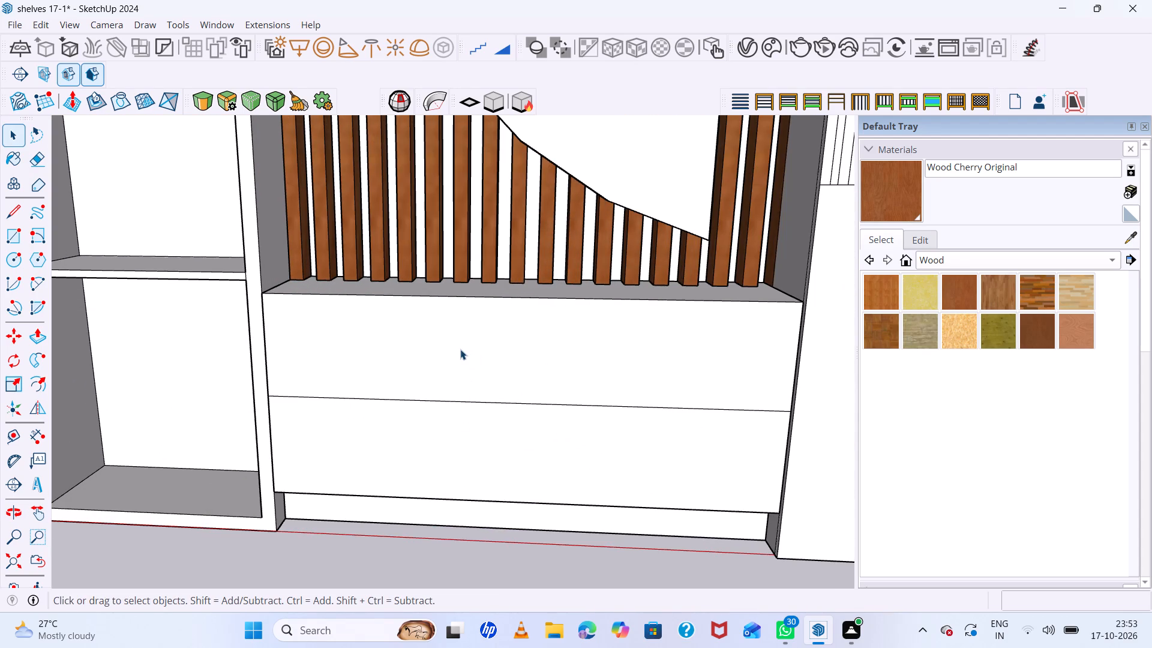
pyautogui.press('r')
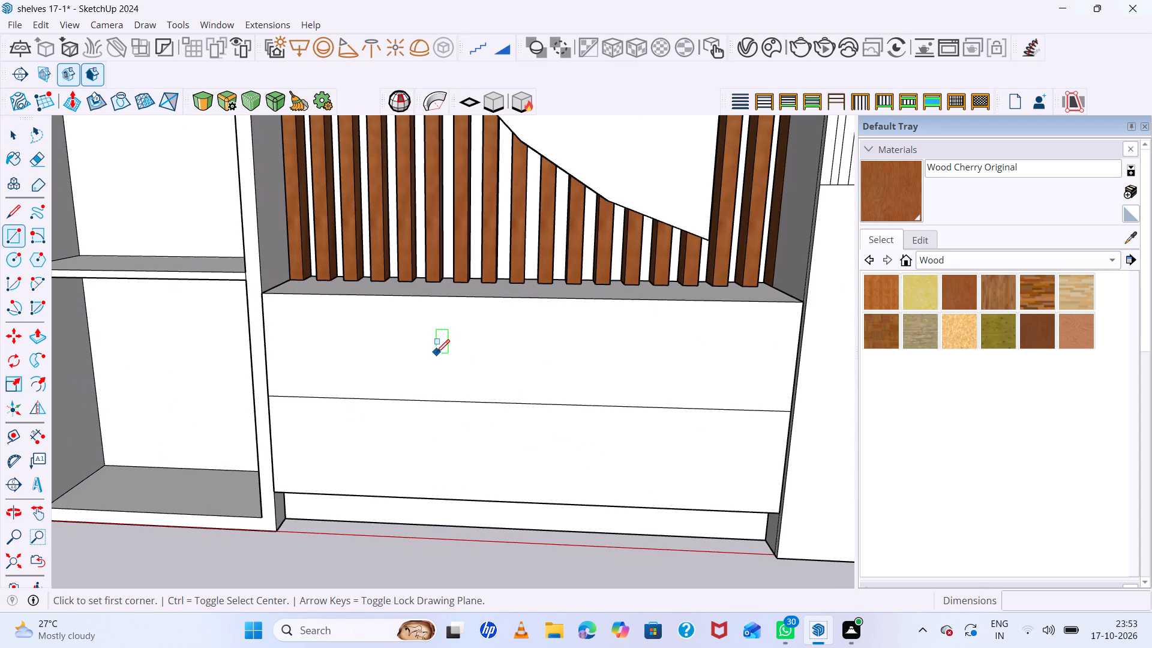
pyautogui.click(436, 352)
pyautogui.click(596, 368)
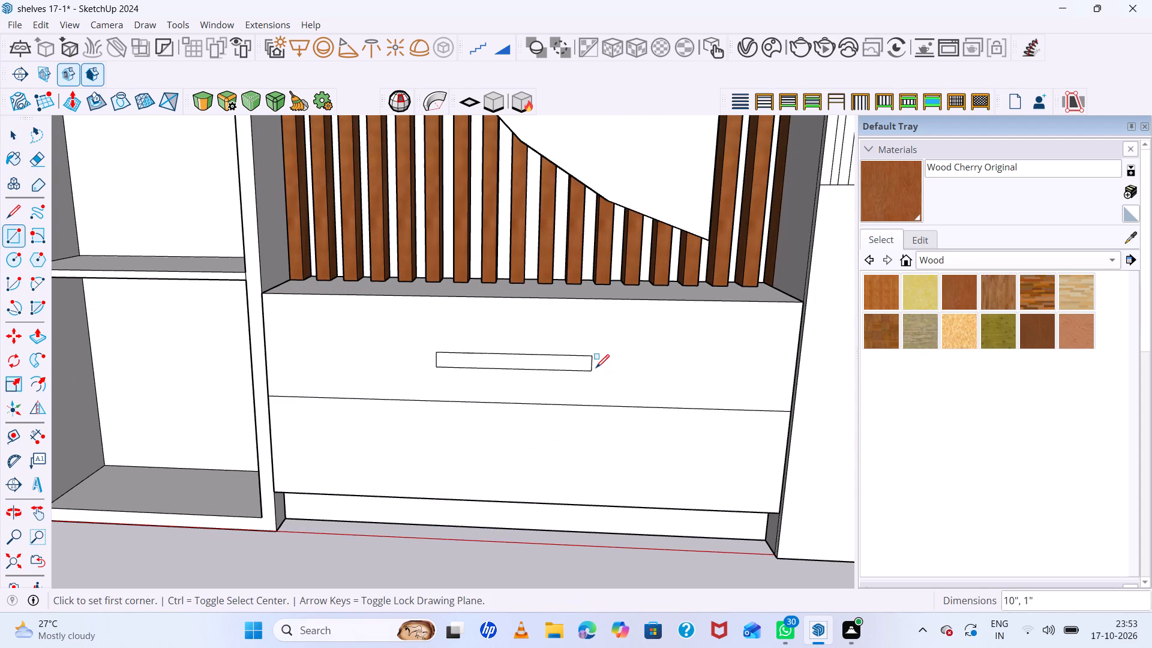
# Extrude the handle rectangle 1" outward from the upper drawer front.
pyautogui.scroll(6, 485, 365)
pyautogui.moveTo(529, 383); pyautogui.dragTo(682, 421, button='middle')
pyautogui.press('space')
pyautogui.click(544, 362)
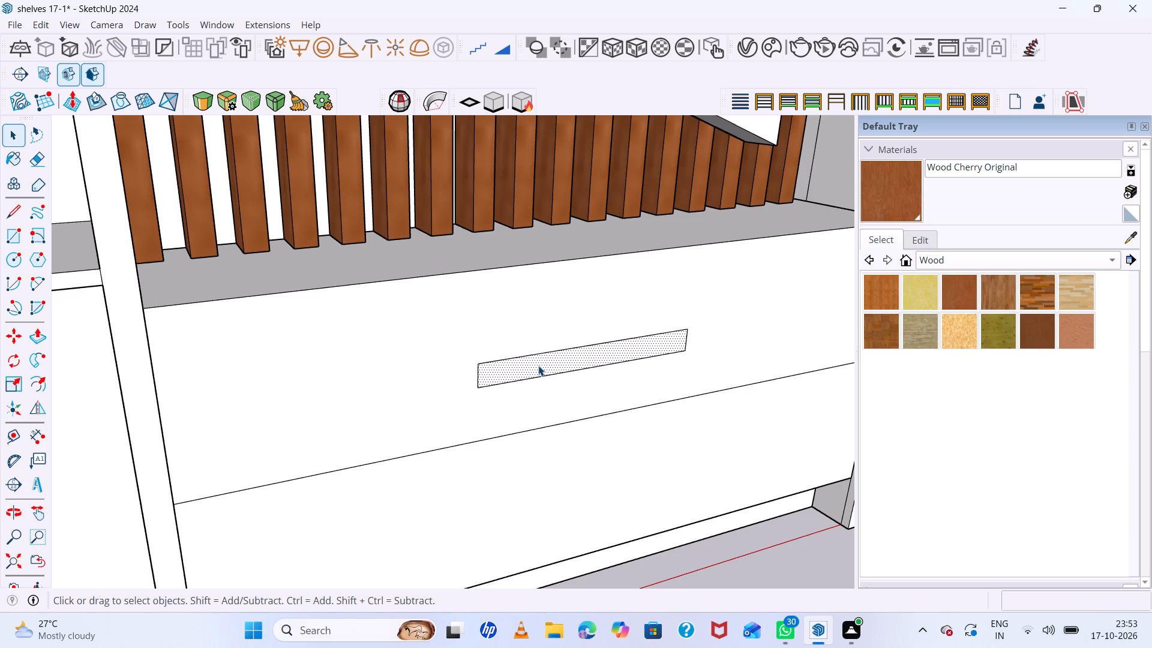
pyautogui.press('p')
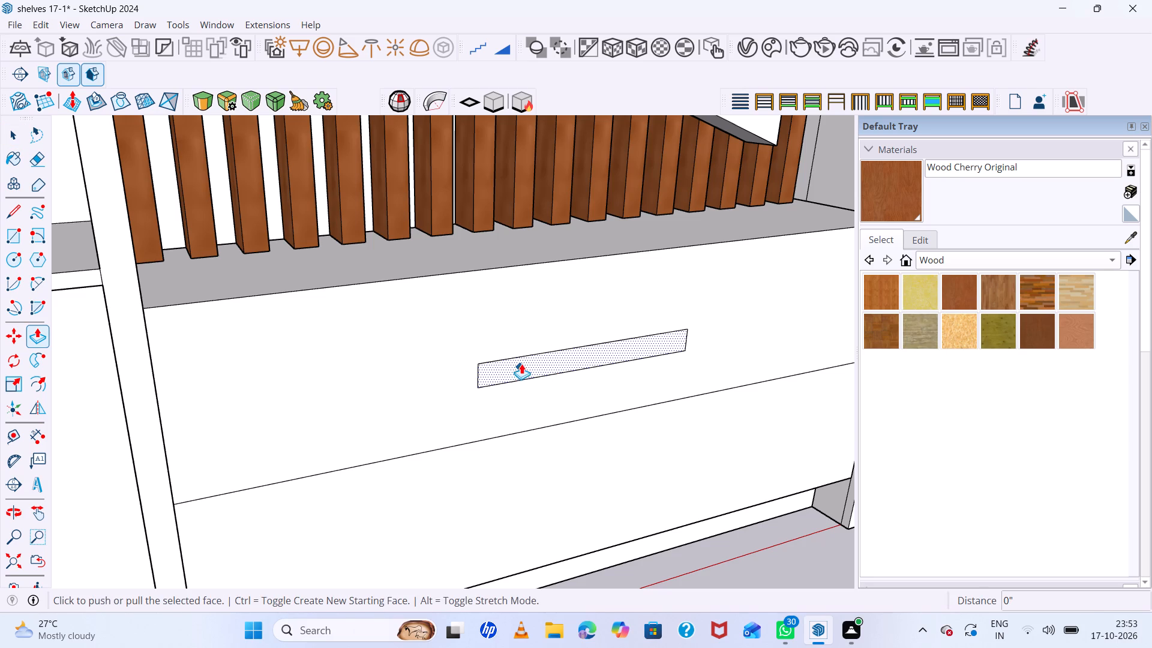
pyautogui.click(521, 364)
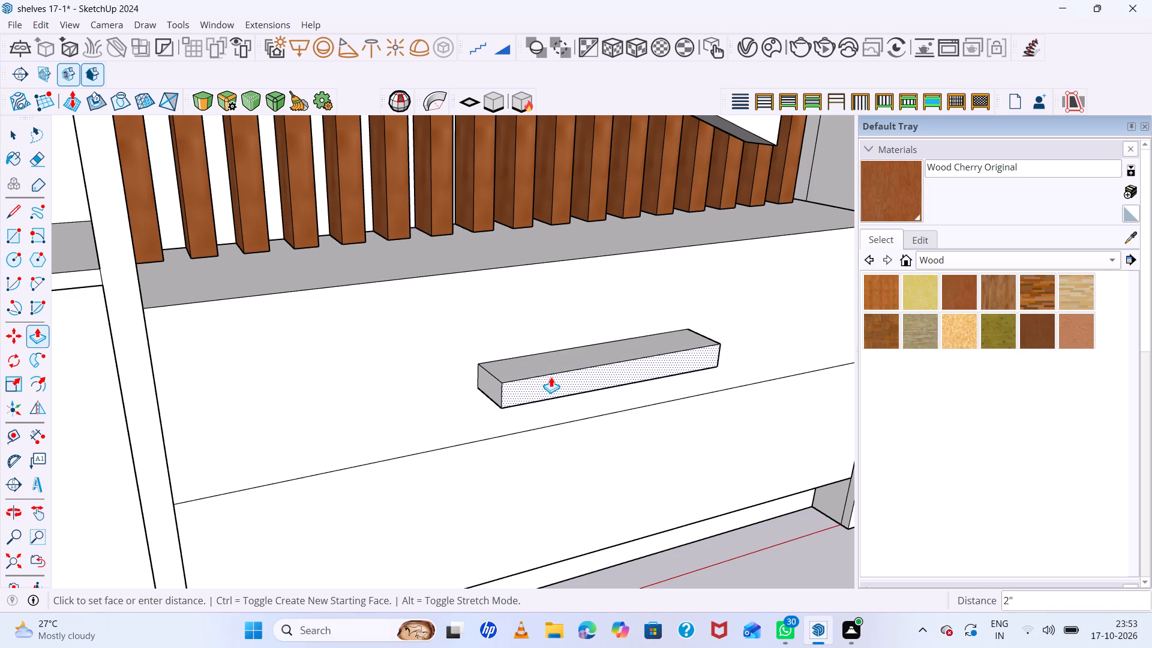
pyautogui.press('1')
pyautogui.press('Return')
# Offset the outline of the handle block's top face inward to form a narrow inner rectangle.
pyautogui.scroll(6, 548, 361)
pyautogui.moveTo(548, 361); pyautogui.dragTo(551, 437, button='middle')
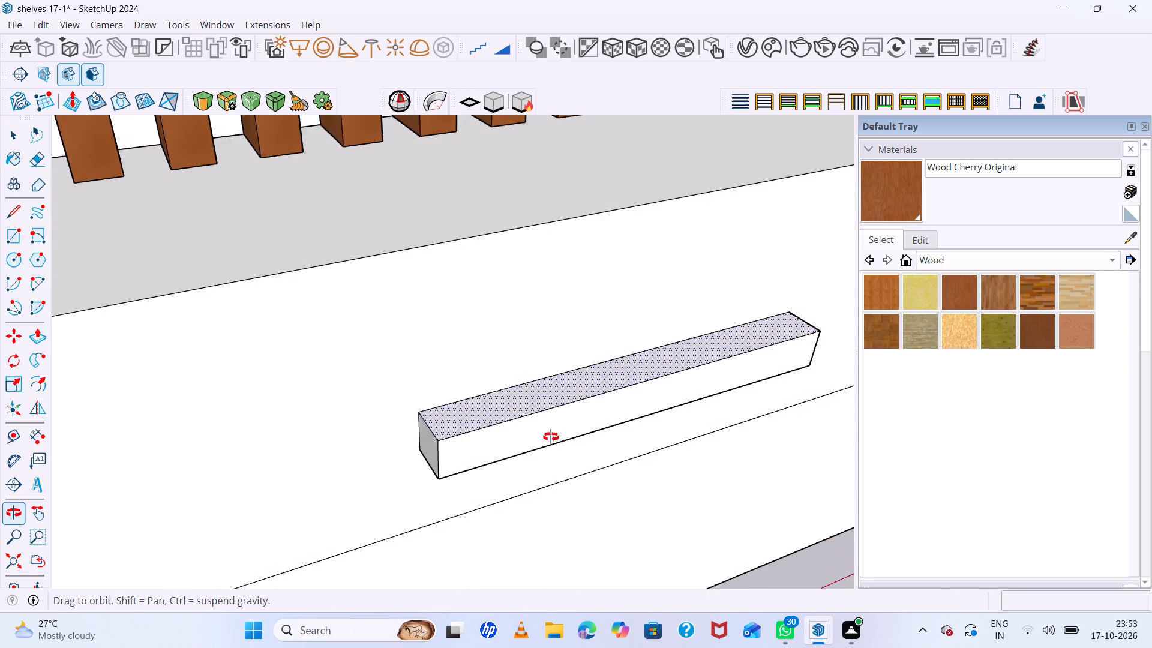
pyautogui.moveTo(551, 437); pyautogui.dragTo(551, 448, button='middle')
pyautogui.press('space')
pyautogui.click(533, 413)
pyautogui.press('f')
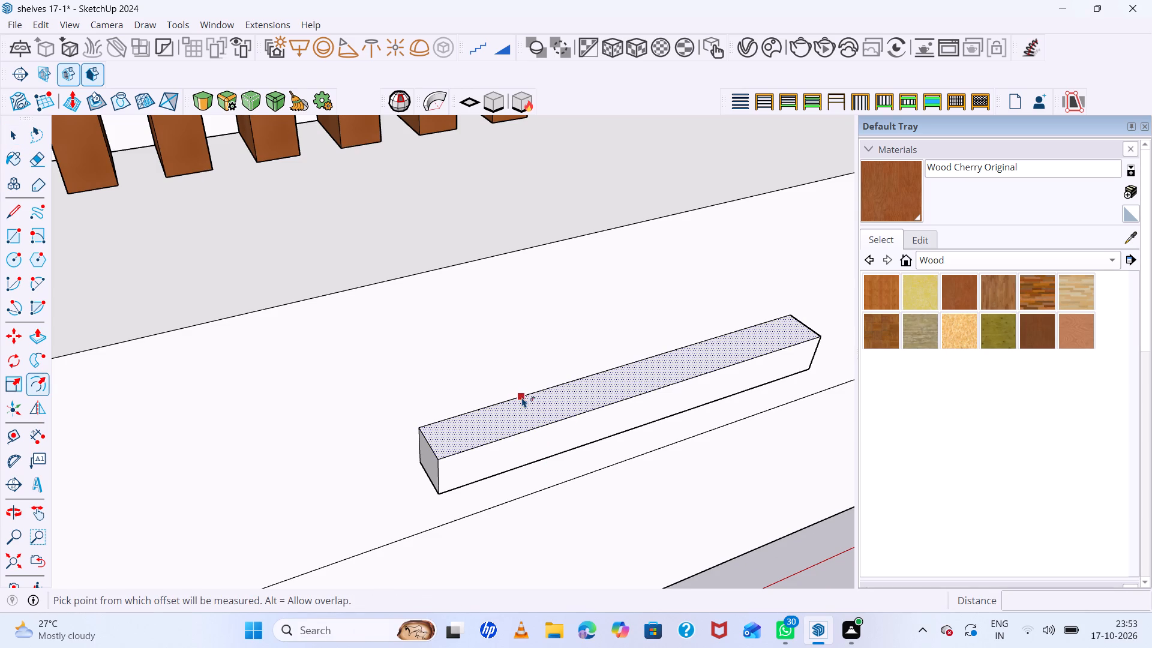
pyautogui.click(522, 397)
pyautogui.click(559, 422)
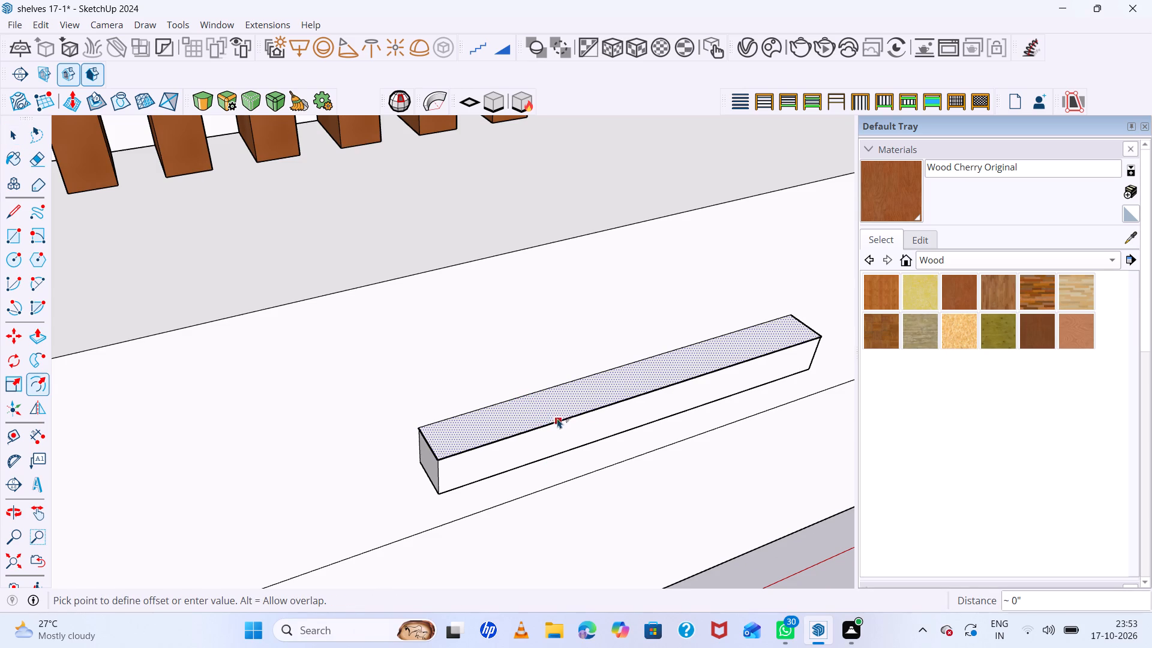
pyautogui.click(555, 412)
pyautogui.press('space')
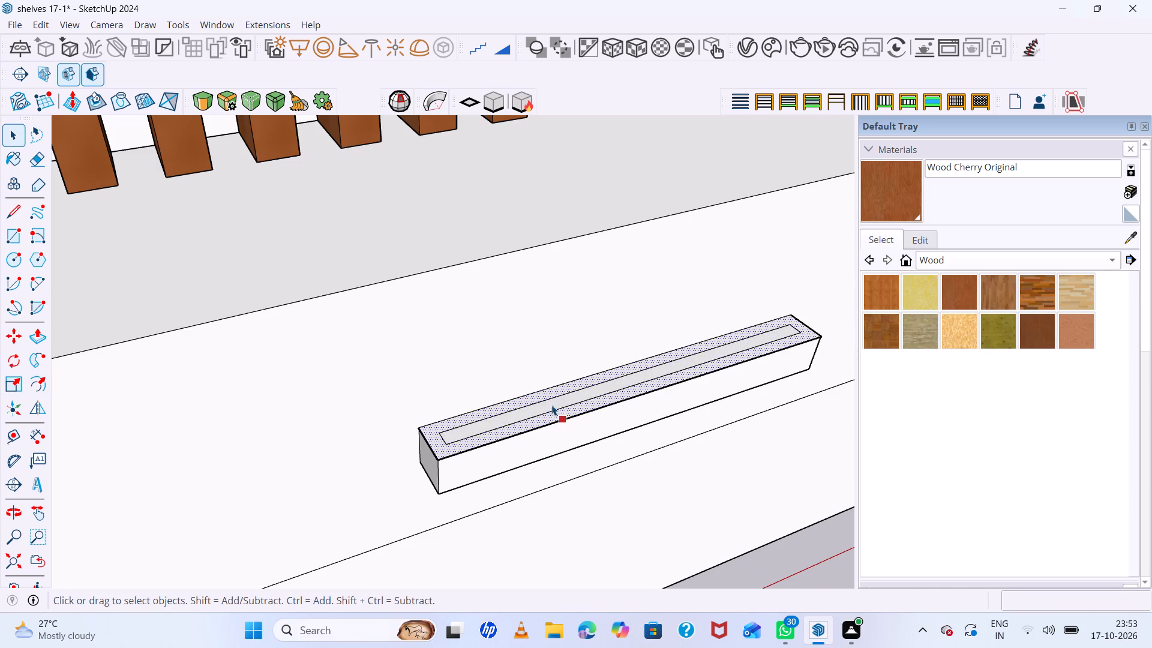
# Move the inner rectangle's rear edge back onto the drawer front, leaving a U-shaped handle profile.
pyautogui.scroll(5, 550, 396)
pyautogui.click(551, 400)
pyautogui.press('m')
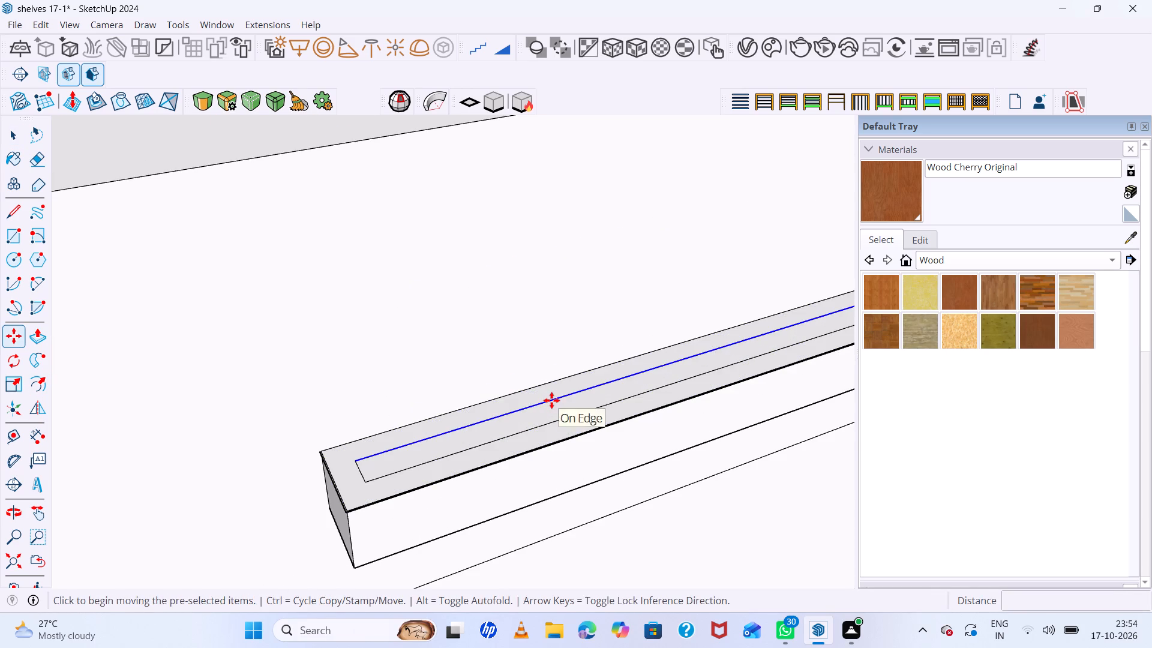
pyautogui.click(551, 400)
pyautogui.click(544, 386)
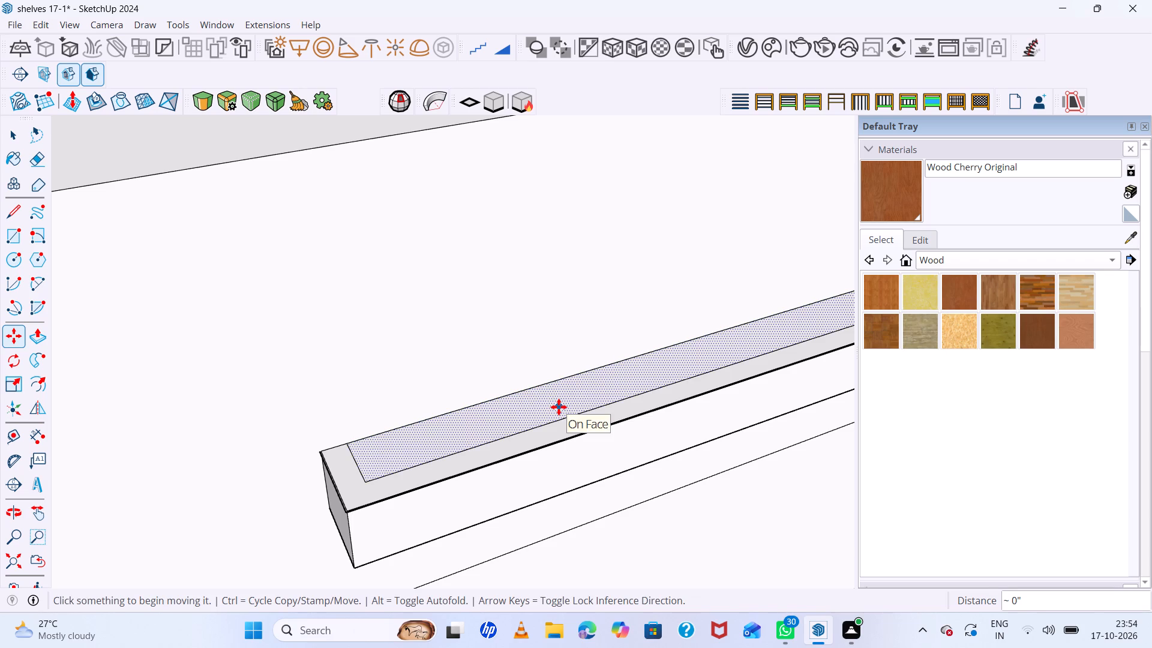
# Push the inner face down 1" through the handle block to open the gap behind the bar.
pyautogui.press('space')
pyautogui.click(559, 406)
pyautogui.press('p')
pyautogui.click(559, 405)
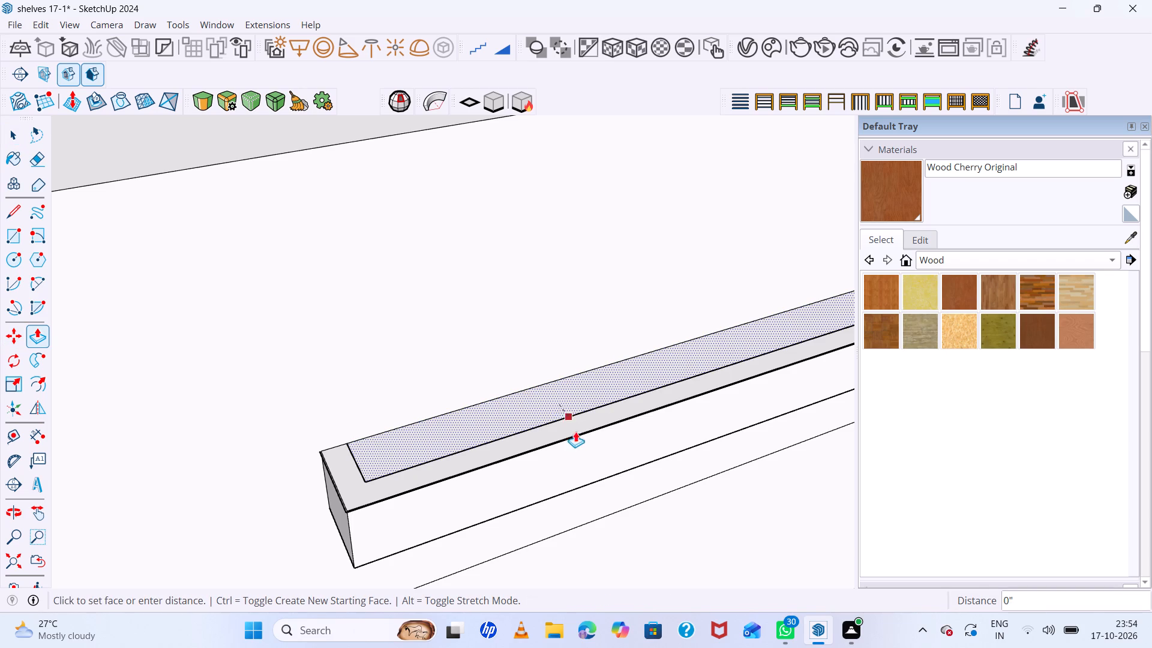
pyautogui.click(578, 490)
# Erase the stray edges along the front and both ends of the drawer handle's top.
pyautogui.scroll(-4, 508, 451)
pyautogui.scroll(10, 381, 493)
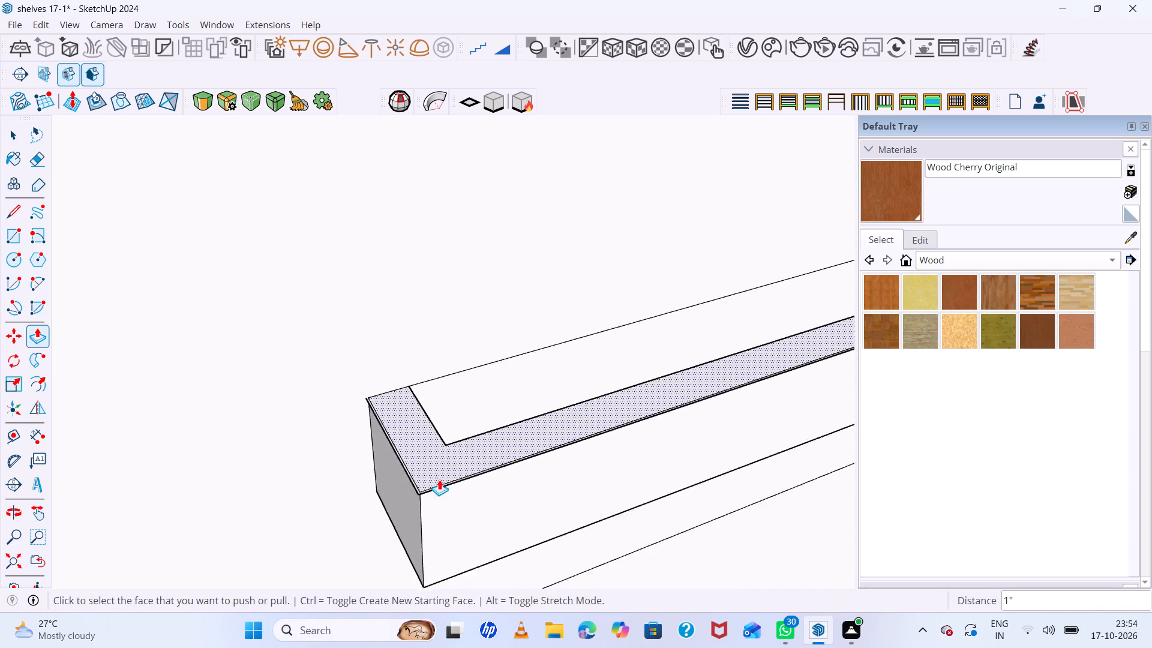
pyautogui.scroll(10, 439, 479)
pyautogui.scroll(6, 397, 505)
pyautogui.press('space')
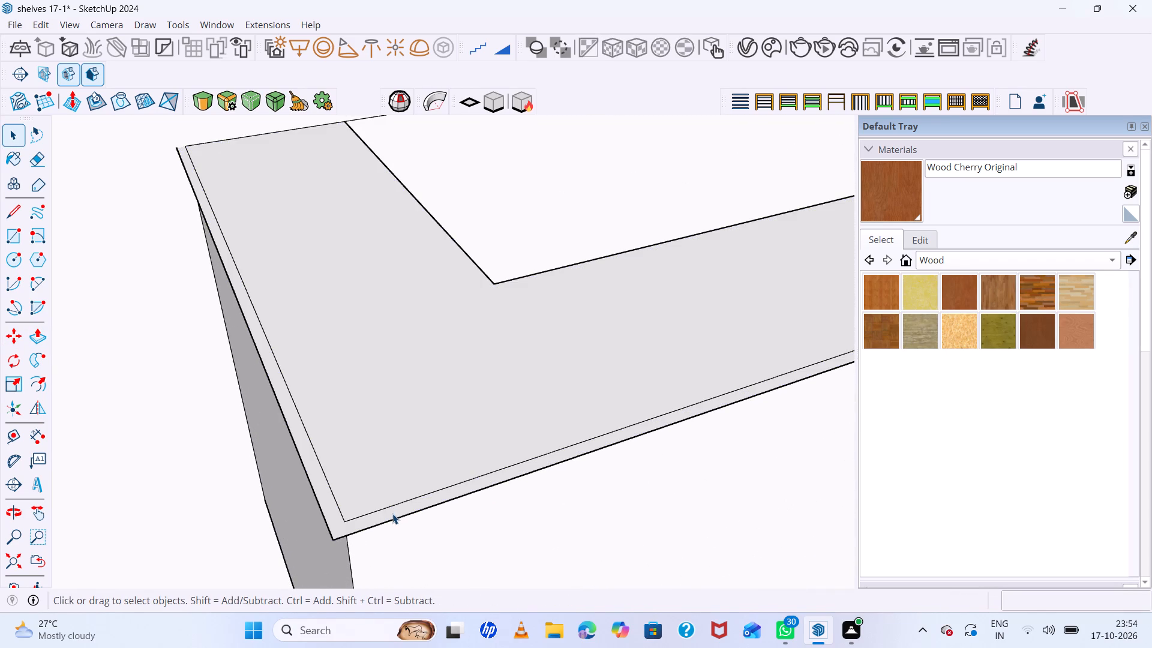
pyautogui.press('e')
pyautogui.click(403, 520)
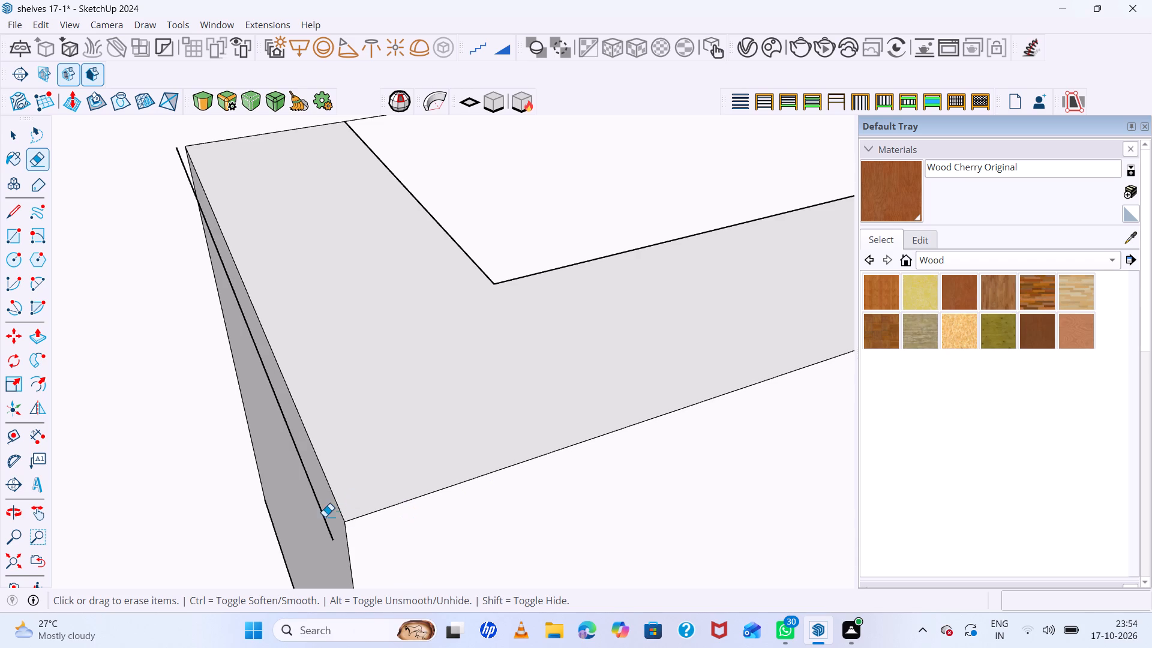
pyautogui.click(326, 519)
pyautogui.scroll(-17, 307, 505)
pyautogui.scroll(-9, 295, 485)
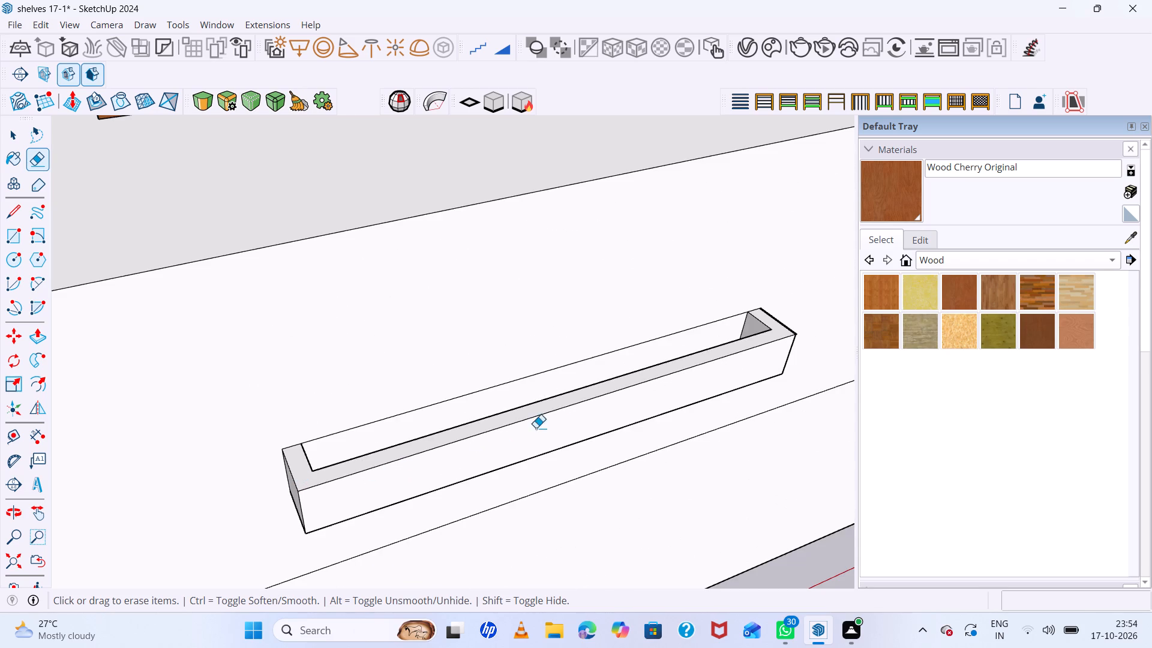
pyautogui.scroll(20, 728, 346)
pyautogui.scroll(9, 728, 346)
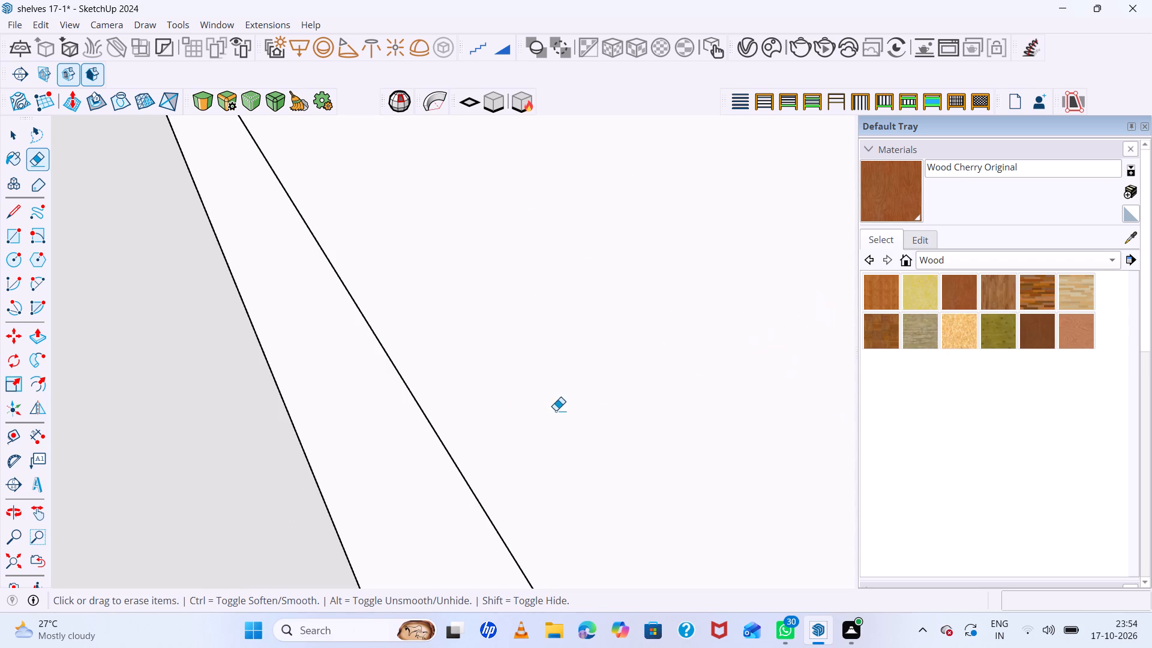
pyautogui.click(453, 460)
pyautogui.scroll(-20, 577, 410)
pyautogui.scroll(-2, 577, 410)
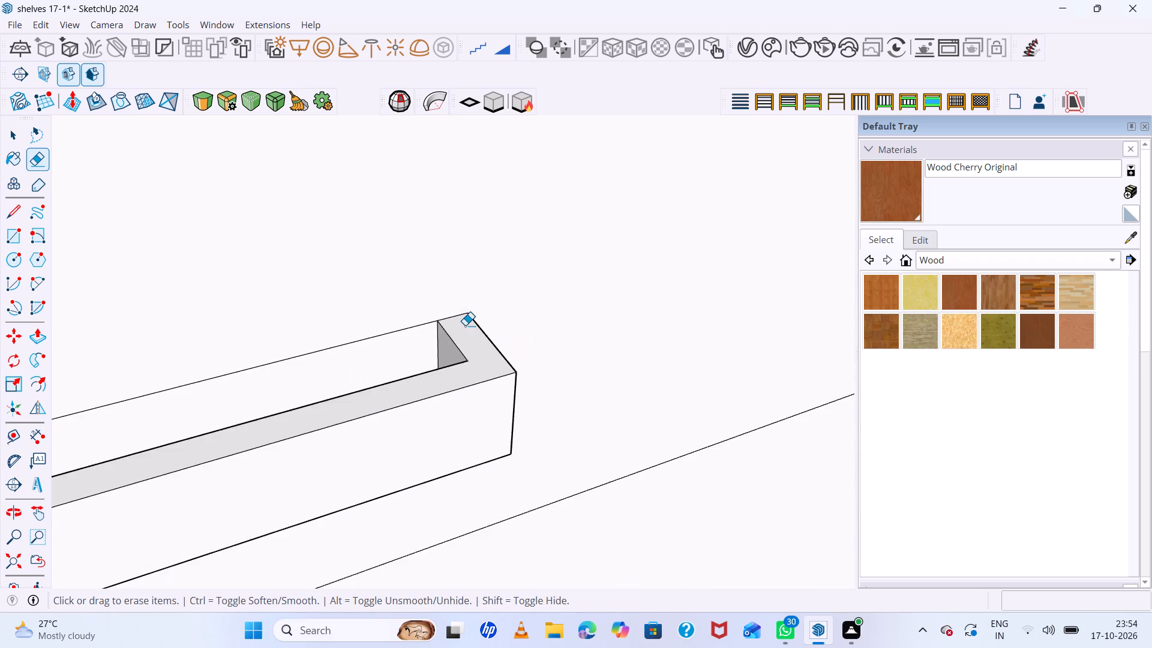
pyautogui.scroll(-9, 465, 325)
pyautogui.click(444, 319)
pyautogui.scroll(-17, 474, 322)
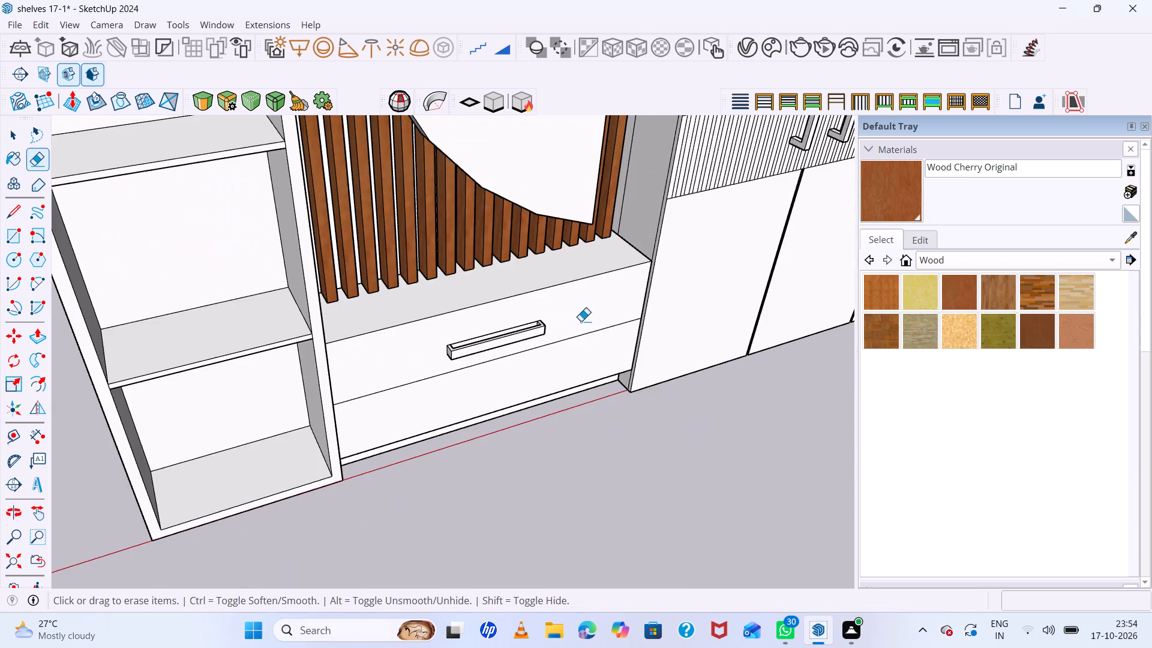
# Erase the leftover line on the drawer front across the handle's open gap.
pyautogui.scroll(13, 440, 347)
pyautogui.scroll(5, 537, 311)
pyautogui.scroll(-7, 542, 294)
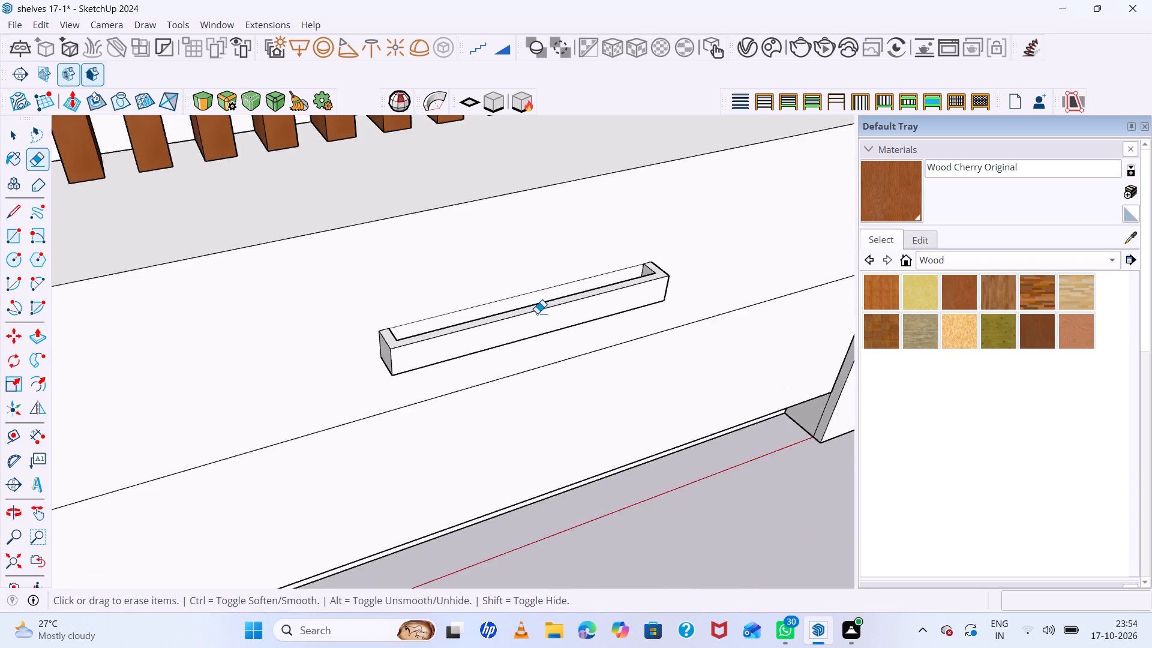
pyautogui.moveTo(541, 324); pyautogui.dragTo(617, 434, button='middle')
pyautogui.scroll(20, 654, 247)
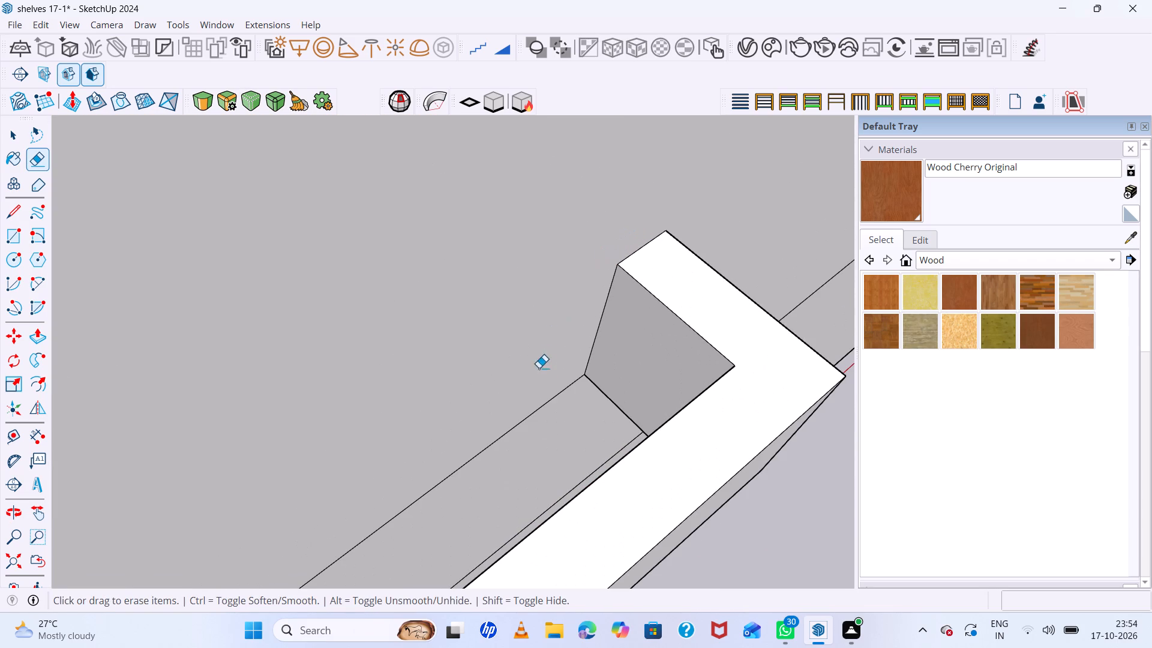
pyautogui.click(552, 400)
pyautogui.scroll(-16, 539, 381)
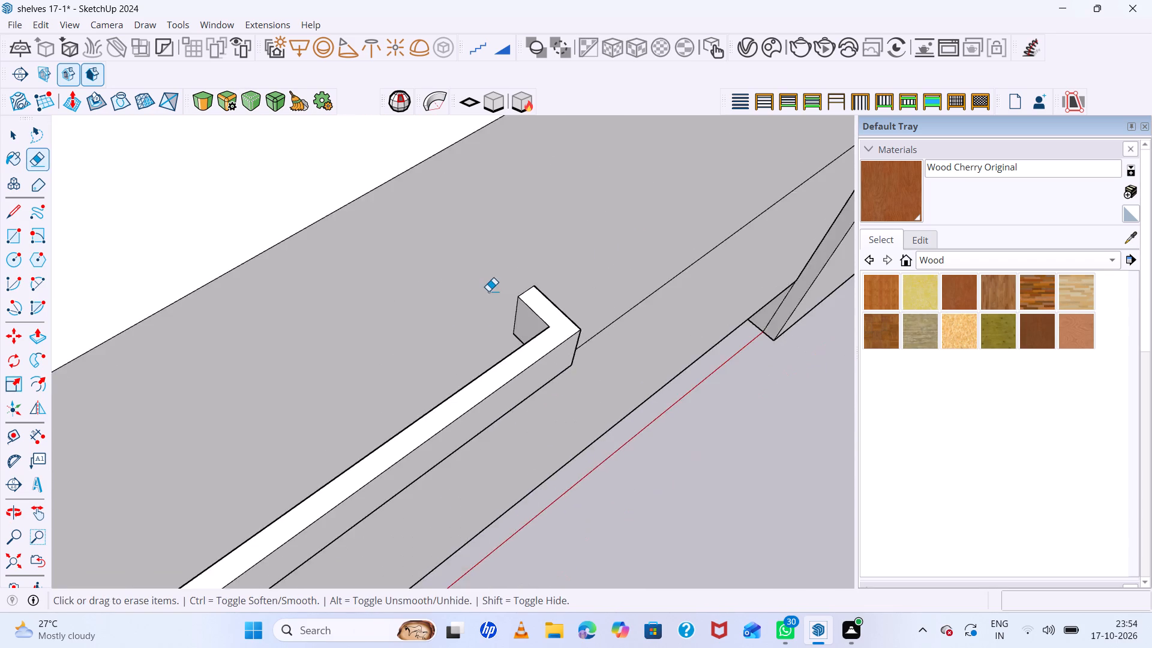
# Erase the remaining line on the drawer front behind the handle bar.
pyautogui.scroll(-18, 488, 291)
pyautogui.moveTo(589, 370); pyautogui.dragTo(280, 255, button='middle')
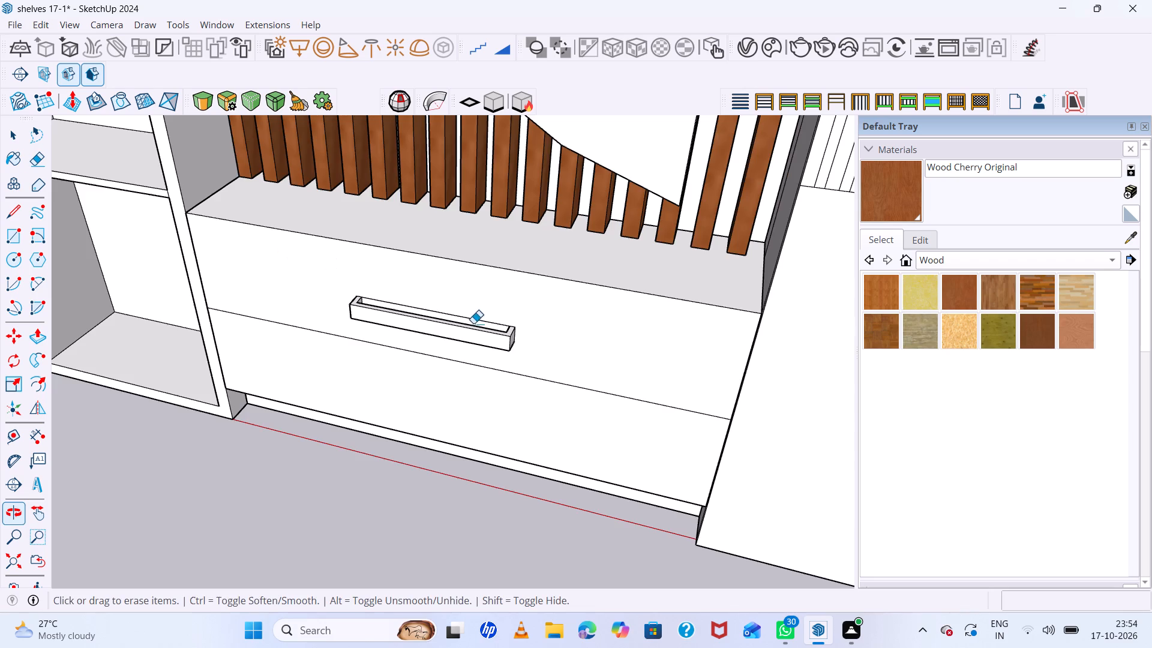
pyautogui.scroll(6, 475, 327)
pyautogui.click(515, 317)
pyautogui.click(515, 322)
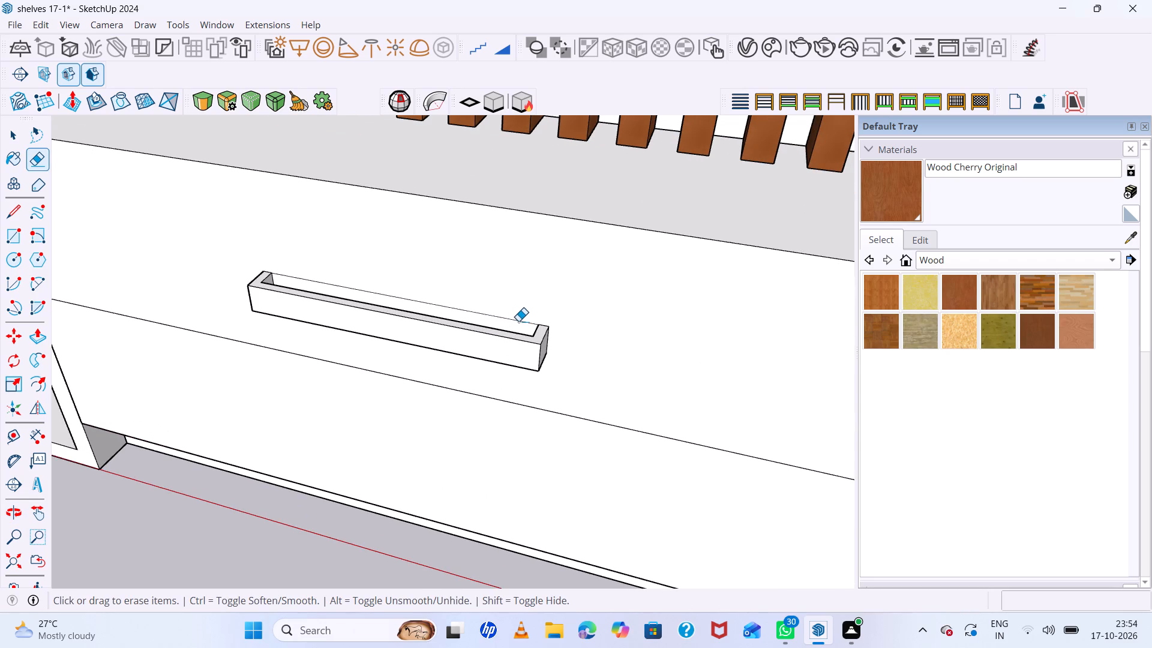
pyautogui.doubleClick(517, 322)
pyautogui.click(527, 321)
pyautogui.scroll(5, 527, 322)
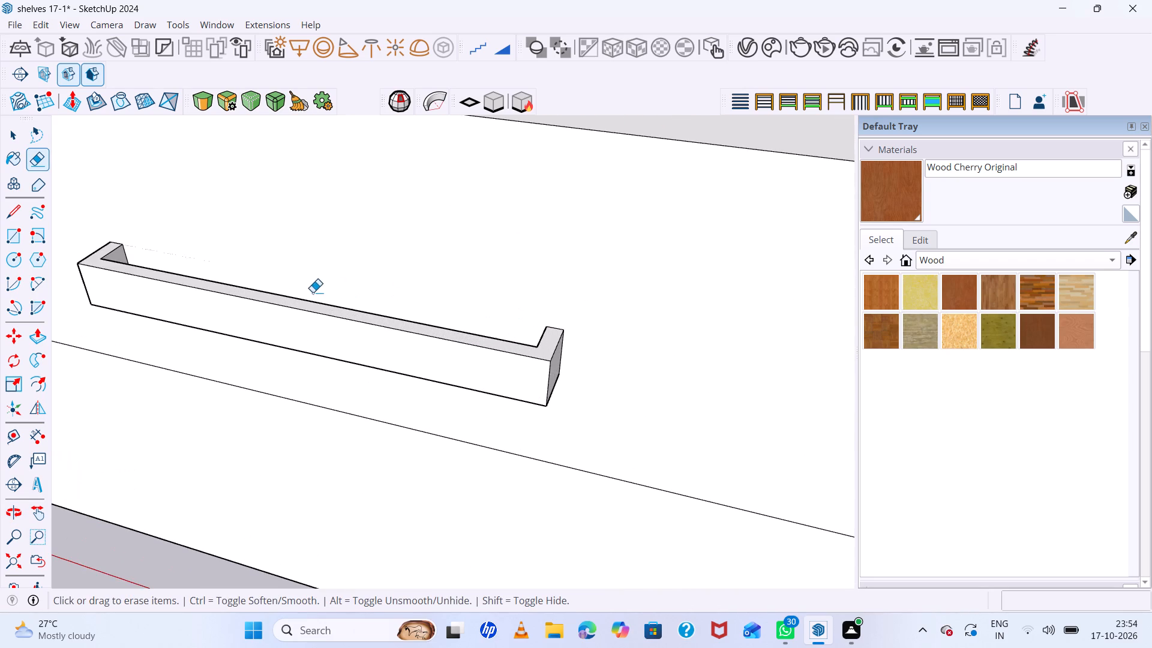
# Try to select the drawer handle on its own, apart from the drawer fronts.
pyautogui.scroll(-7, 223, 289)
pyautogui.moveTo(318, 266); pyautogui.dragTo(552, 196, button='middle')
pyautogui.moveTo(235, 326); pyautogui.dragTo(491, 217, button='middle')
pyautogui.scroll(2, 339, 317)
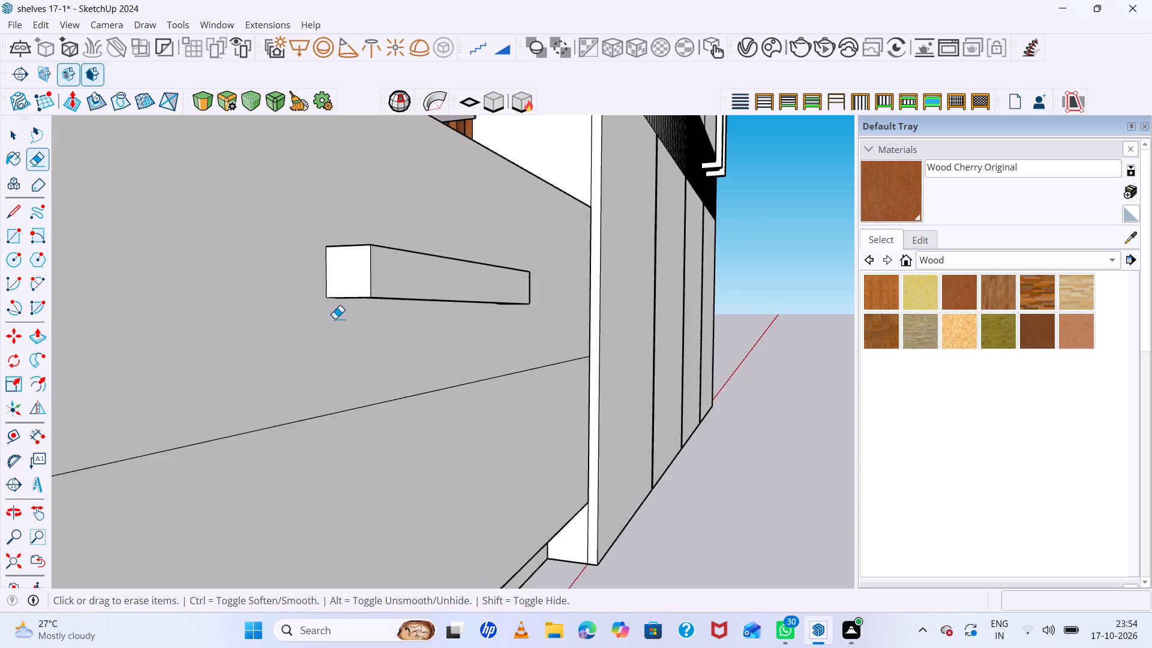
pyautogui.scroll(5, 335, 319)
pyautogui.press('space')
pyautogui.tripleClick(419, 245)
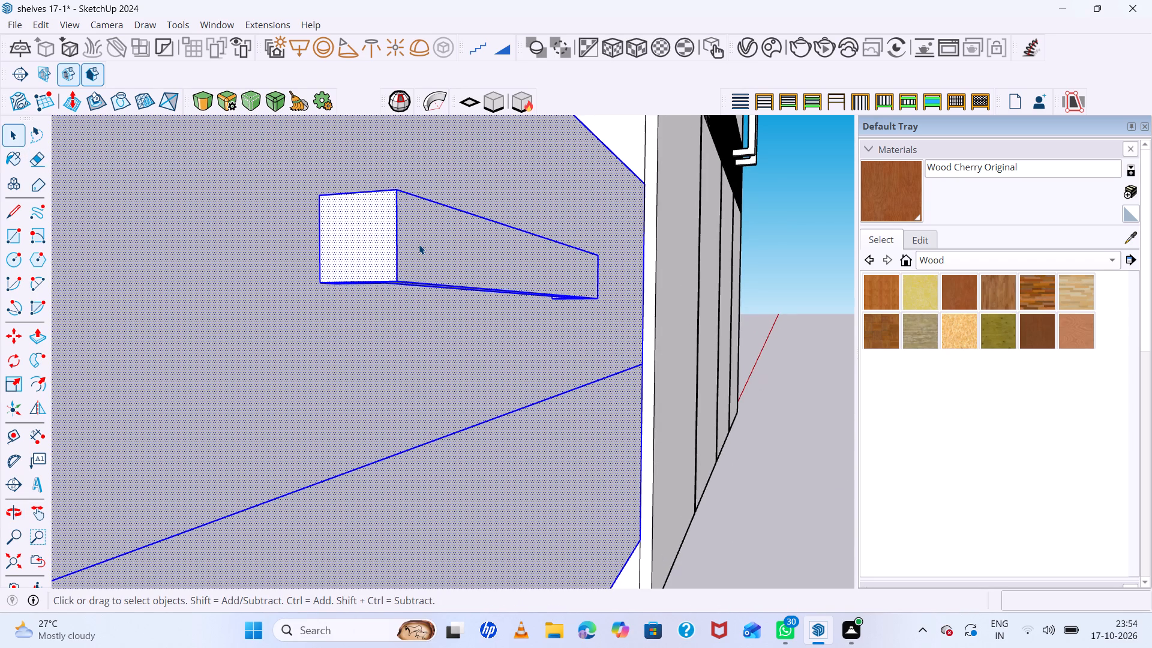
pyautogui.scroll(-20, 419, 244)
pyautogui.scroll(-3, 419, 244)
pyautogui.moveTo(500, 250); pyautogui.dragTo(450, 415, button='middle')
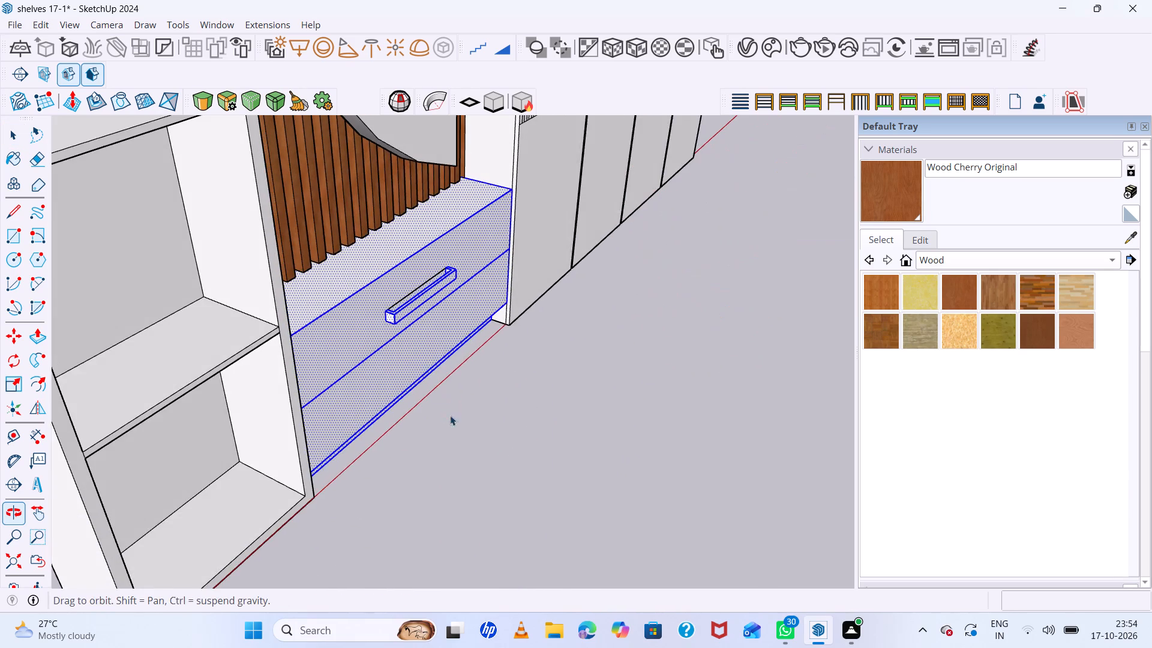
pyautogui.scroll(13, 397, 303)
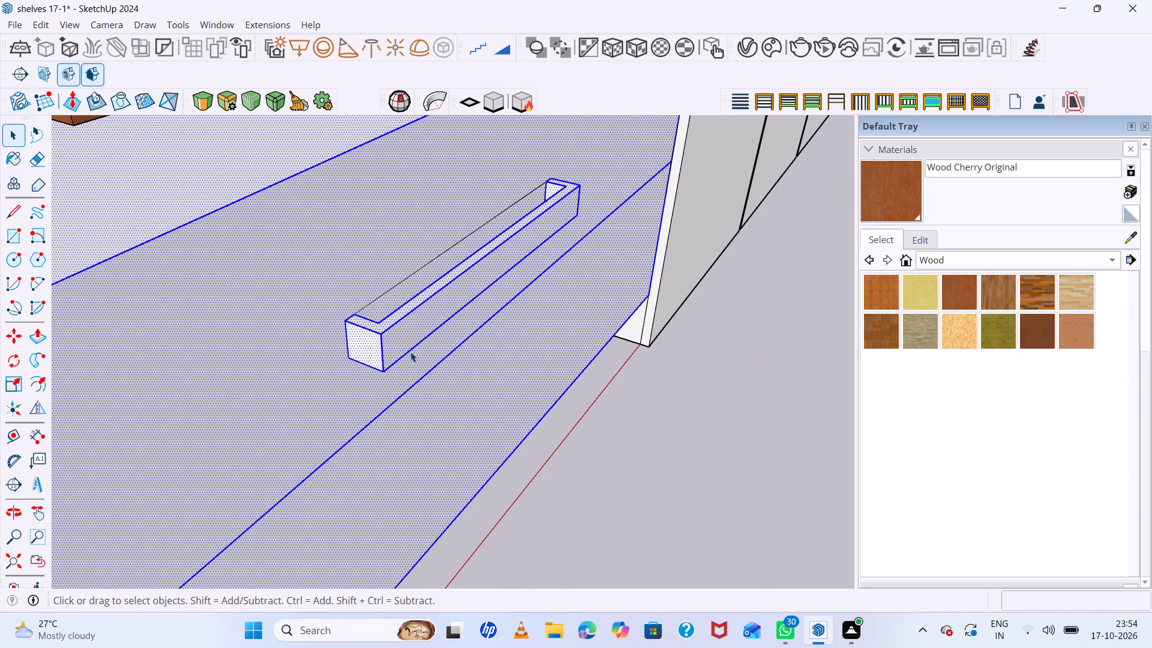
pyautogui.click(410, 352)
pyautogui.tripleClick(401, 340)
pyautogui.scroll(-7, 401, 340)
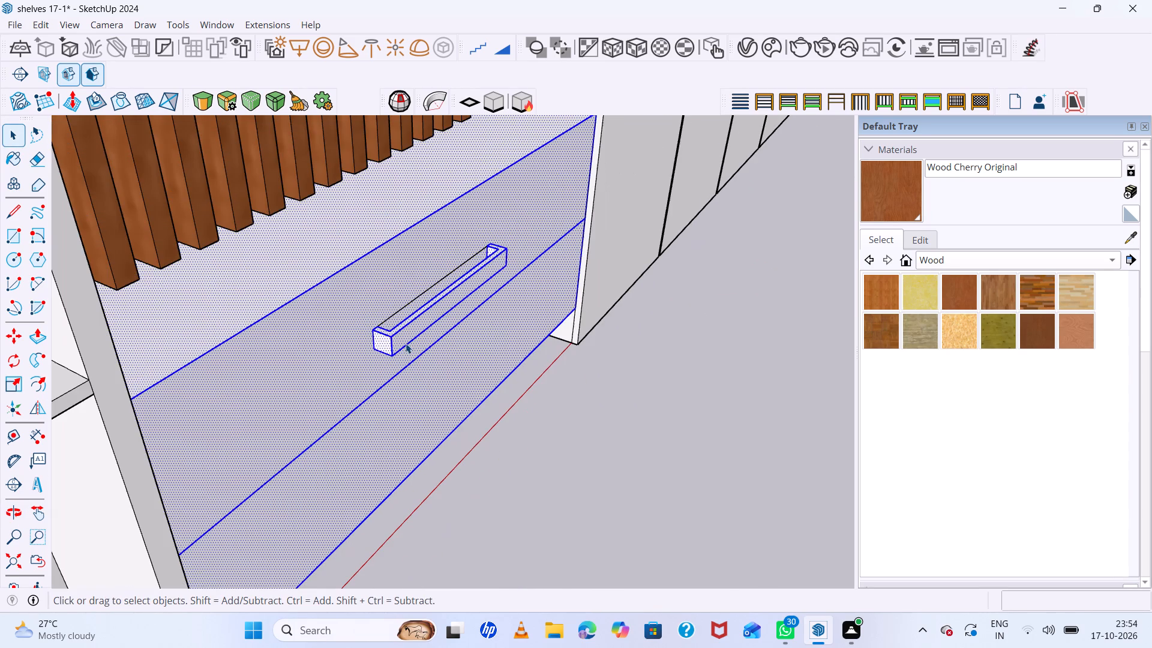
# Undo the drawer handle modelling until both drawer fronts are plain.
pyautogui.hotkey('ctrl', 'z')
pyautogui.hotkey('ctrl', 'z')
pyautogui.hotkey('ctrl', 'z')
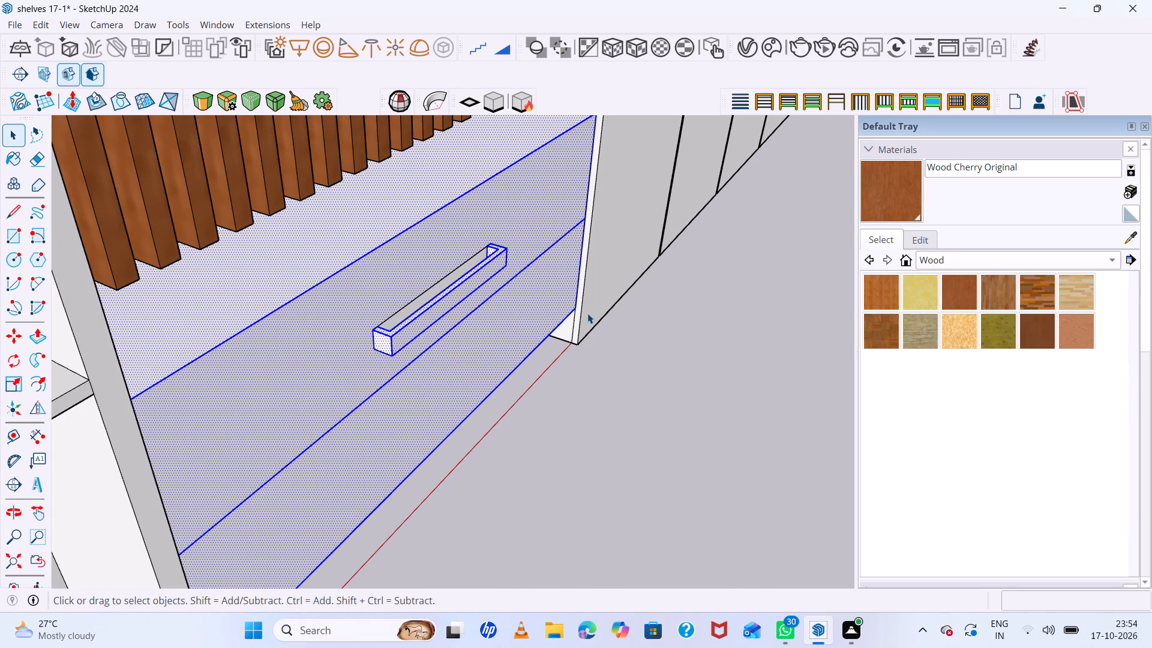
pyautogui.press('space')
pyautogui.click(660, 403)
pyautogui.hotkey('ctrl', 'z')
pyautogui.hotkey('ctrl', 'z')
pyautogui.hotkey('ctrl', 'z')
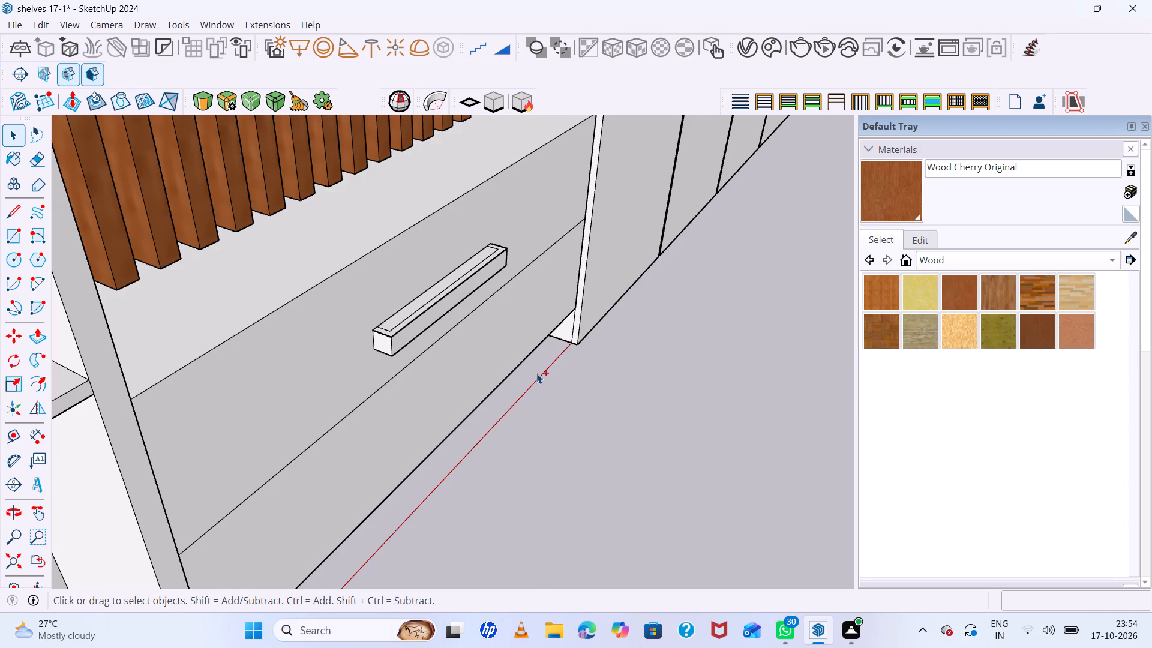
pyautogui.hotkey('ctrl', 'z')
pyautogui.hotkey('ctrl', 'z')
pyautogui.hotkey('ctrl', 'z')
pyautogui.hotkey('ctrl', 'z')
pyautogui.hotkey('ctrl', 'z')
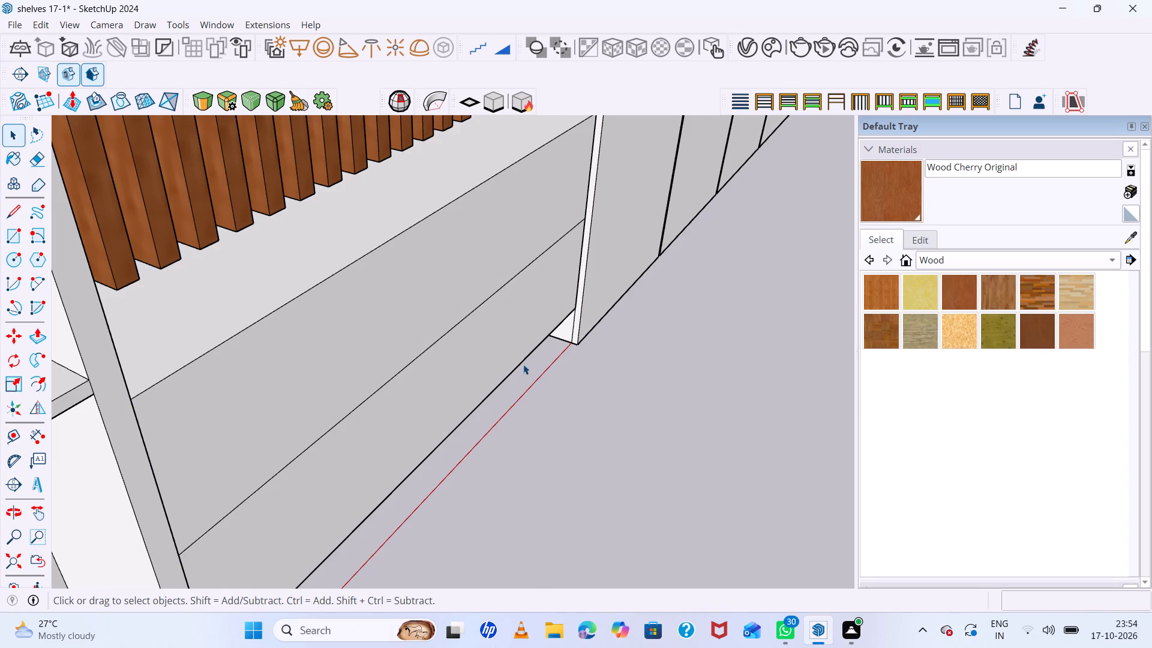
# Make a group of the whole drawer unit's connected geometry.
pyautogui.tripleClick(400, 321)
pyautogui.doubleClick(400, 319)
pyautogui.rightClick(400, 319)
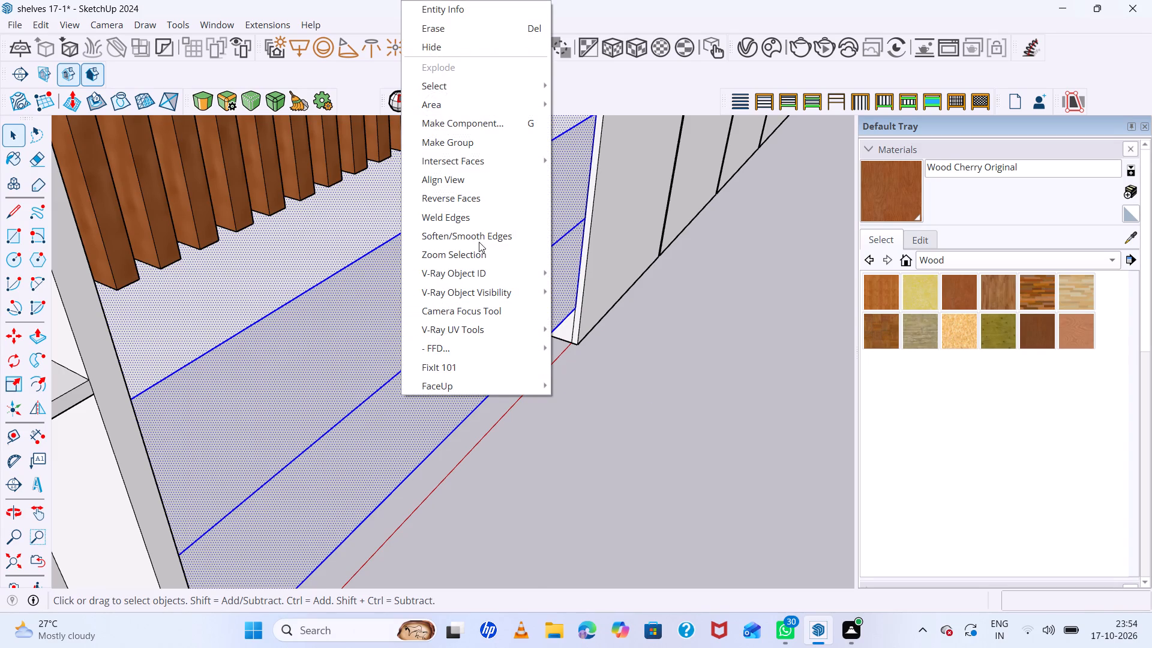
pyautogui.click(485, 140)
pyautogui.scroll(-8, 466, 407)
pyautogui.middleClick(613, 460)
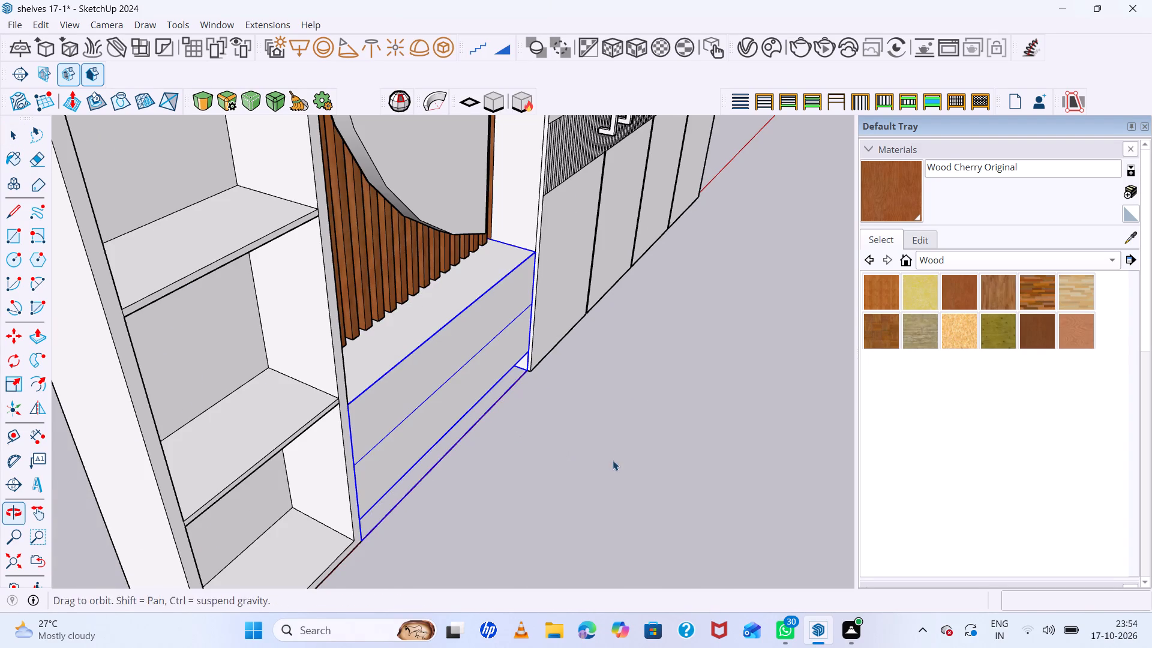
pyautogui.click(611, 451)
# Draw an 11" by 1" horizontal rectangle near the middle of the upper drawer front for the handle.
pyautogui.moveTo(661, 407); pyautogui.dragTo(418, 428, button='middle')
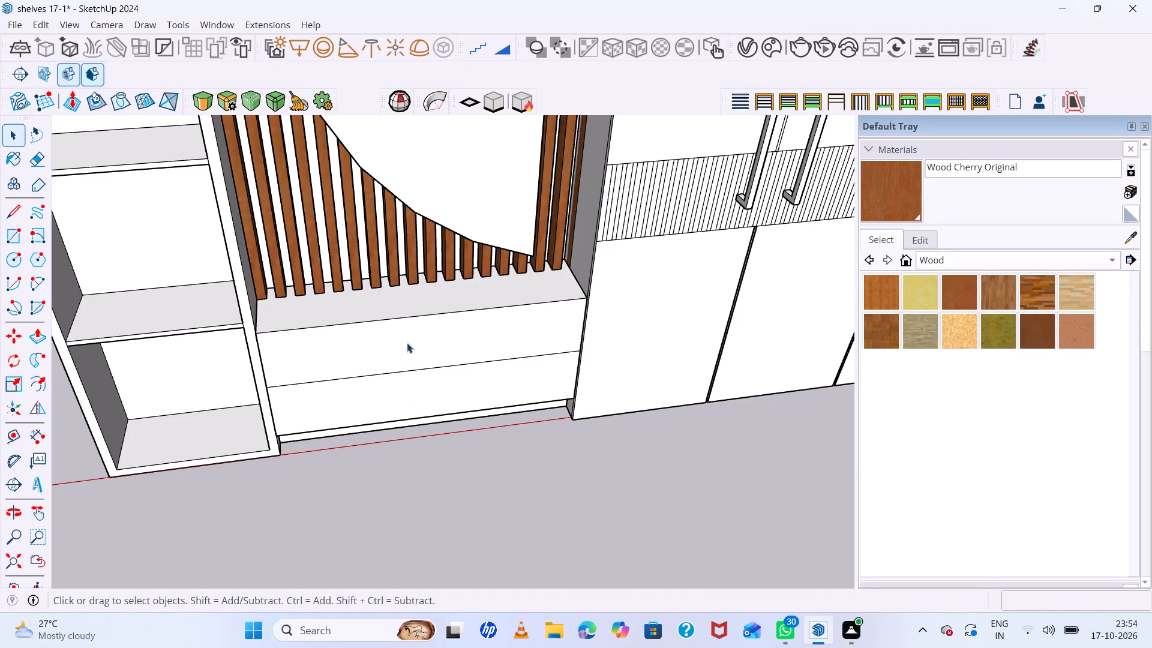
pyautogui.press('r')
pyautogui.click(361, 348)
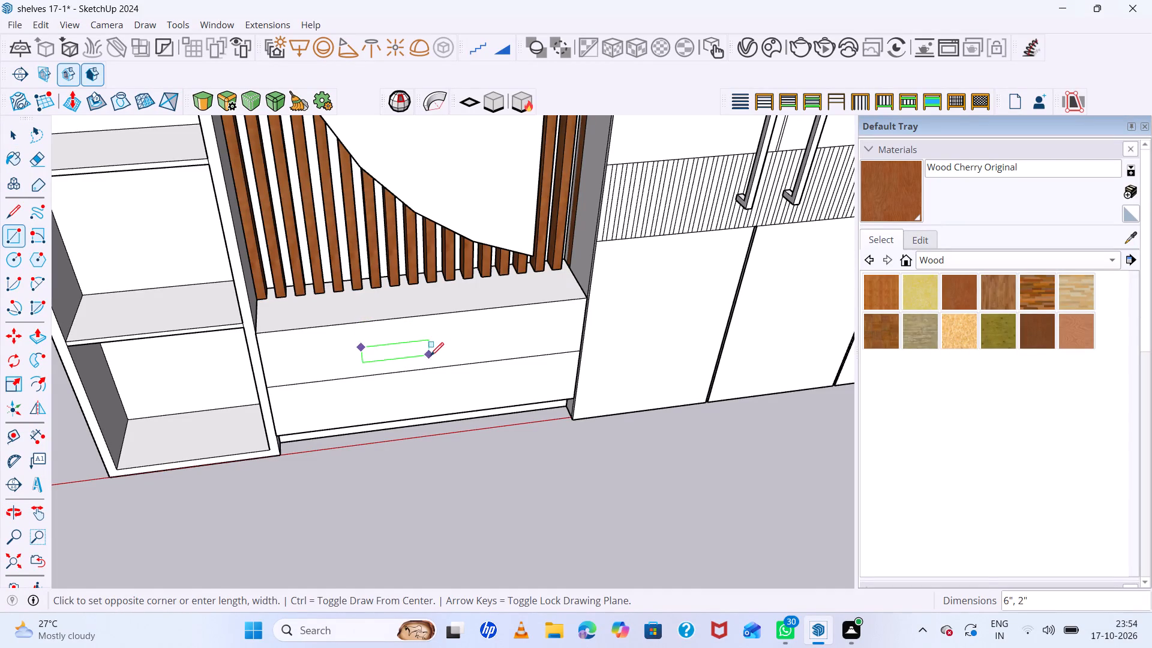
pyautogui.click(471, 344)
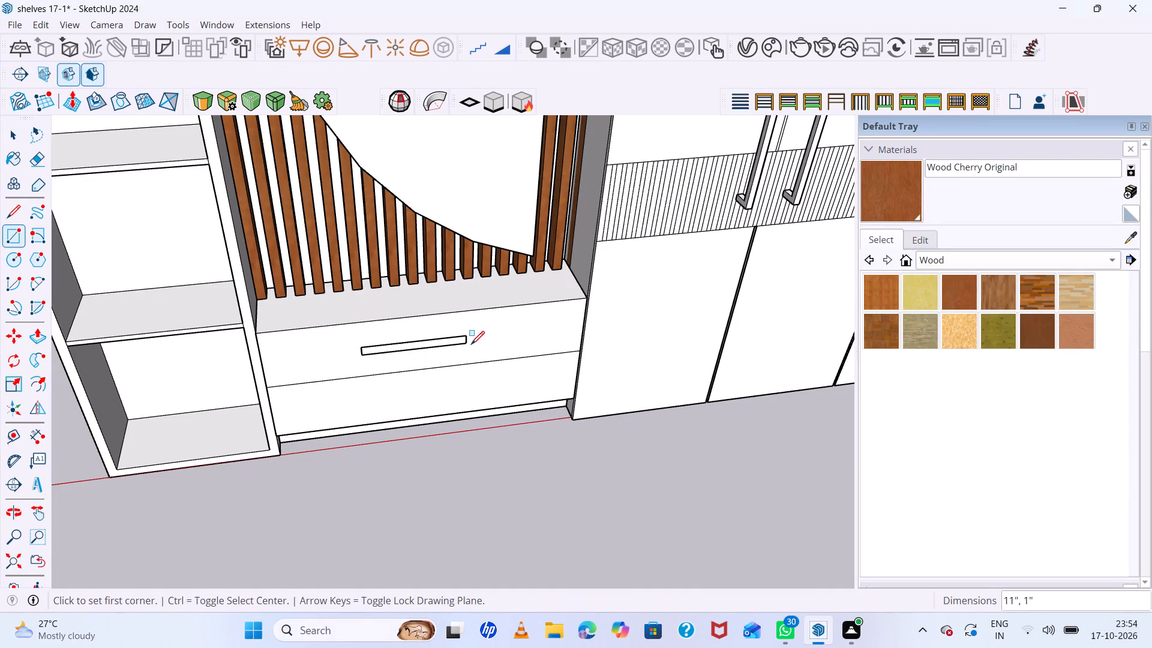
# Extrude the handle rectangle 1" out from the drawer front.
pyautogui.scroll(6, 398, 345)
pyautogui.moveTo(412, 361); pyautogui.dragTo(568, 372, button='middle')
pyautogui.scroll(5, 418, 352)
pyautogui.press('p')
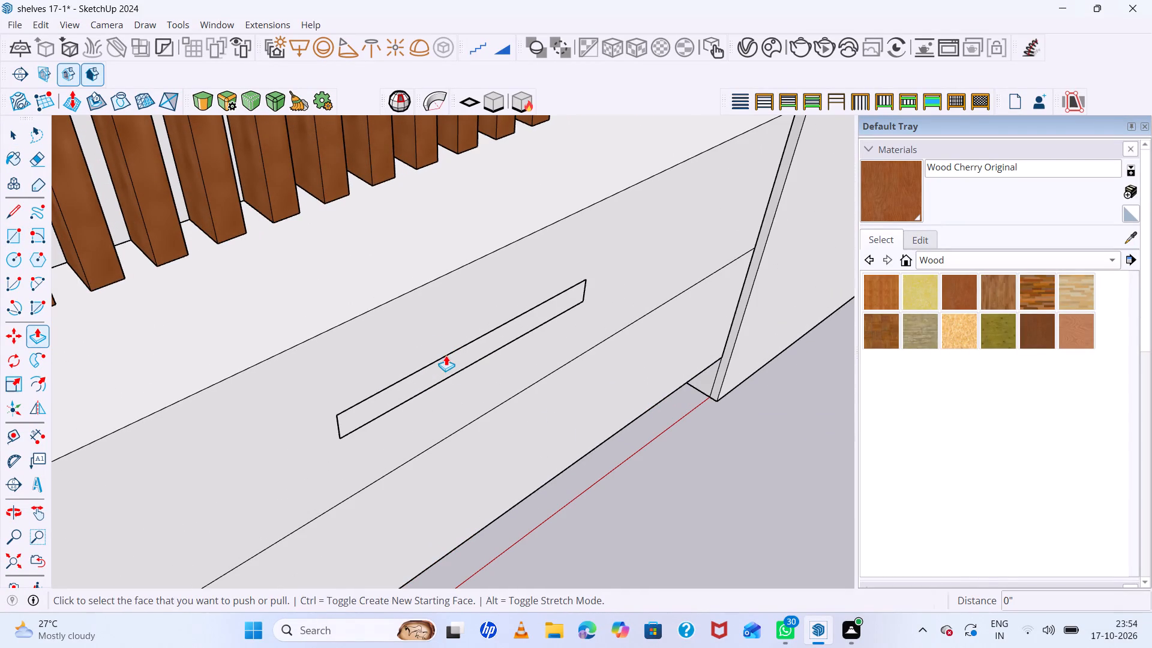
pyautogui.click(438, 373)
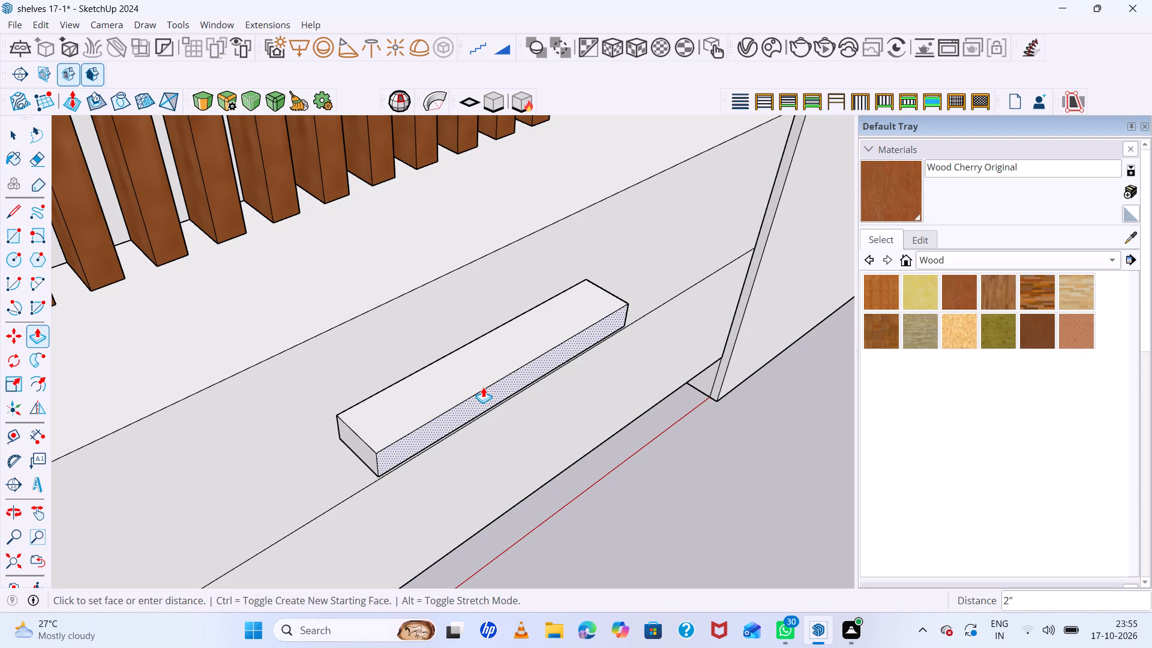
pyautogui.press('1')
pyautogui.press('Return')
pyautogui.press('space')
# Offset the outline of the handle block's top face inward to form a narrow inner rectangle.
pyautogui.scroll(7, 434, 387)
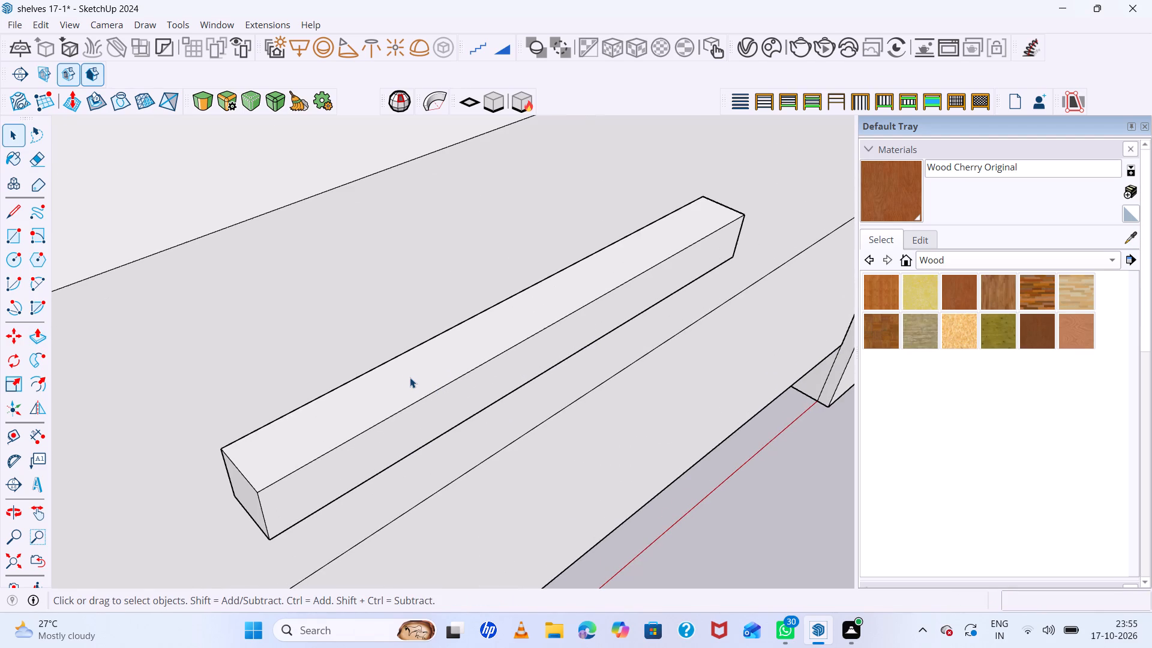
pyautogui.click(404, 376)
pyautogui.press('f')
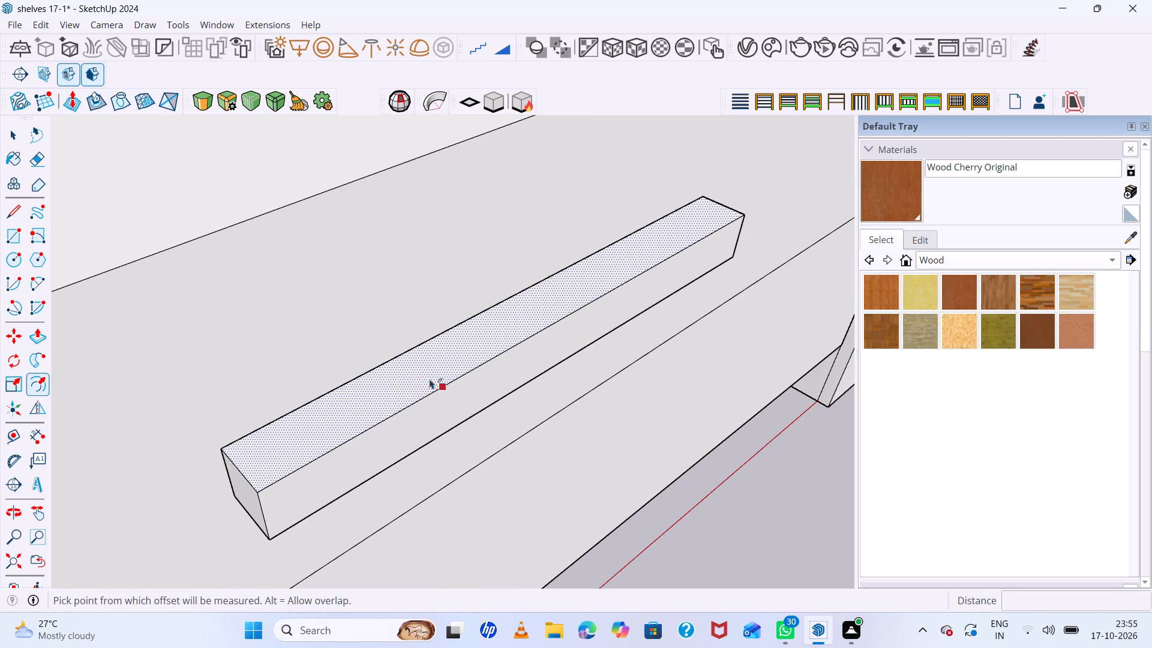
pyautogui.click(436, 385)
pyautogui.click(431, 376)
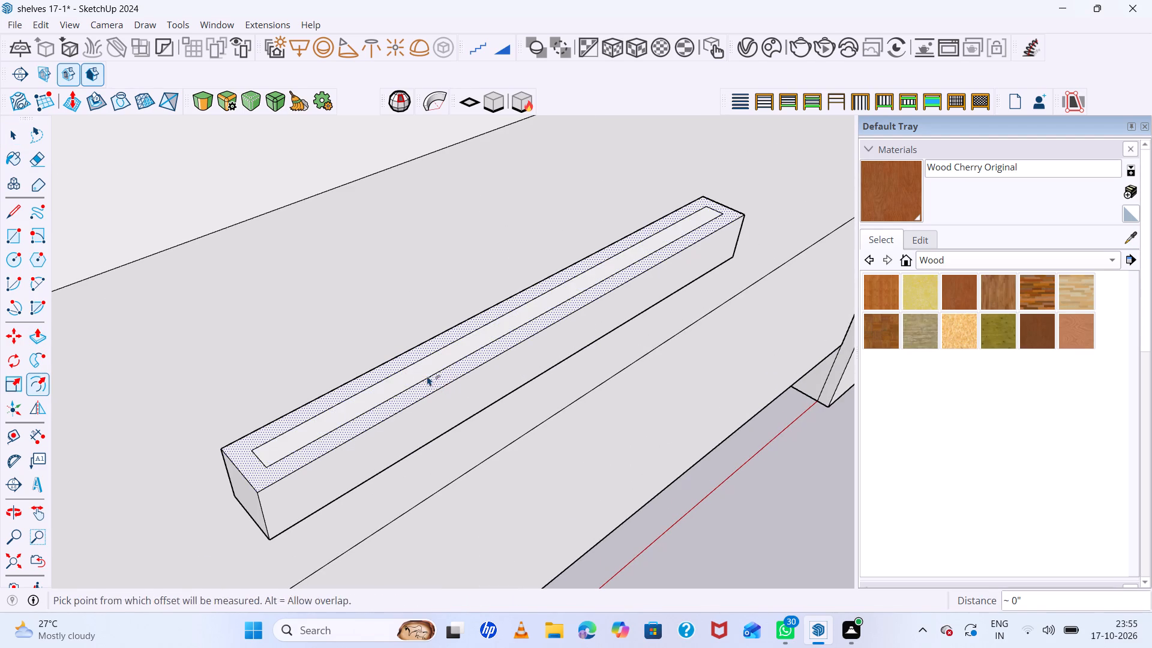
pyautogui.press('space')
# Move the inner rectangle's rear edge back onto the drawer front, leaving a U-shaped handle profile.
pyautogui.scroll(6, 389, 375)
pyautogui.press('m')
pyautogui.click(396, 372)
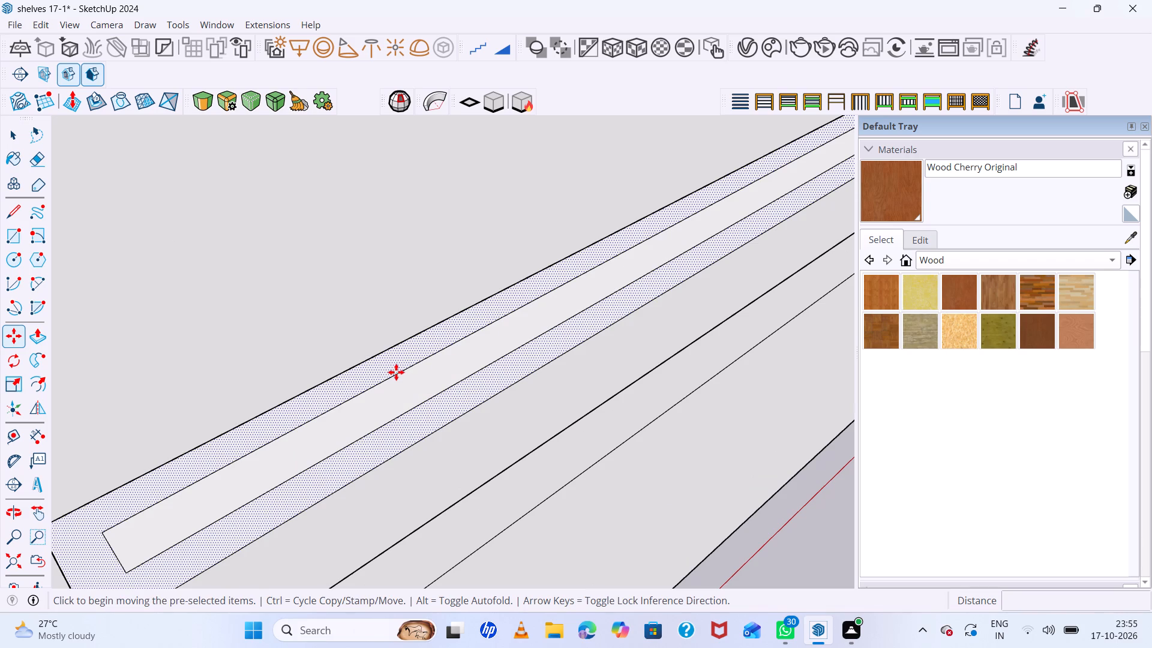
pyautogui.press('space')
pyautogui.click(406, 371)
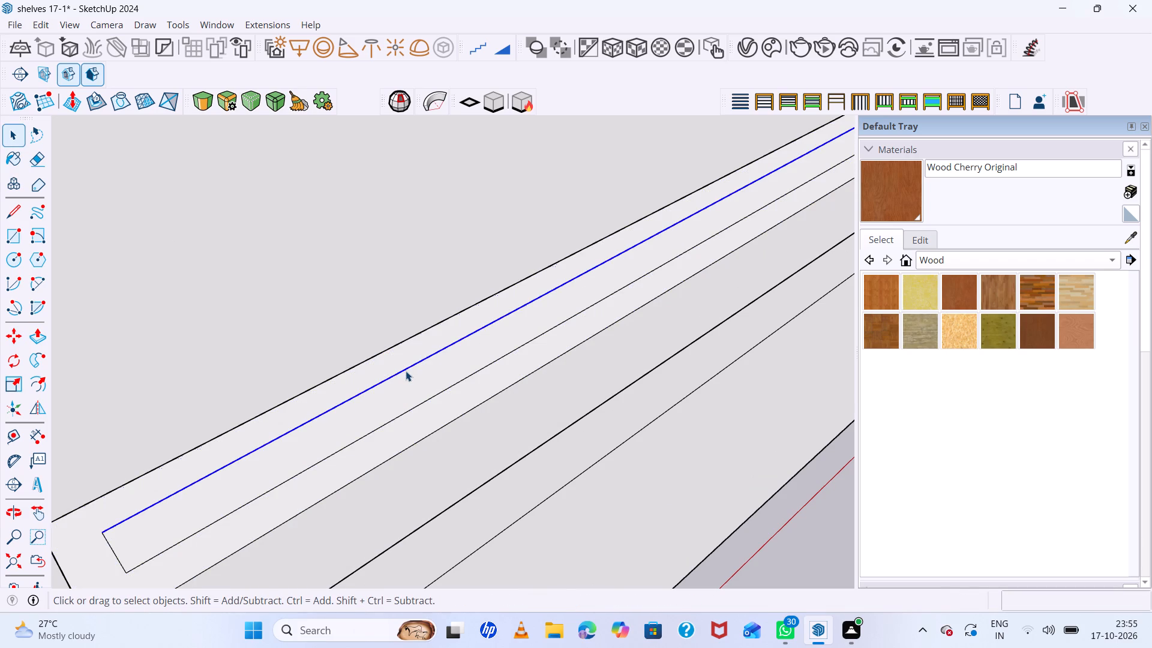
pyautogui.press('m')
pyautogui.click(406, 371)
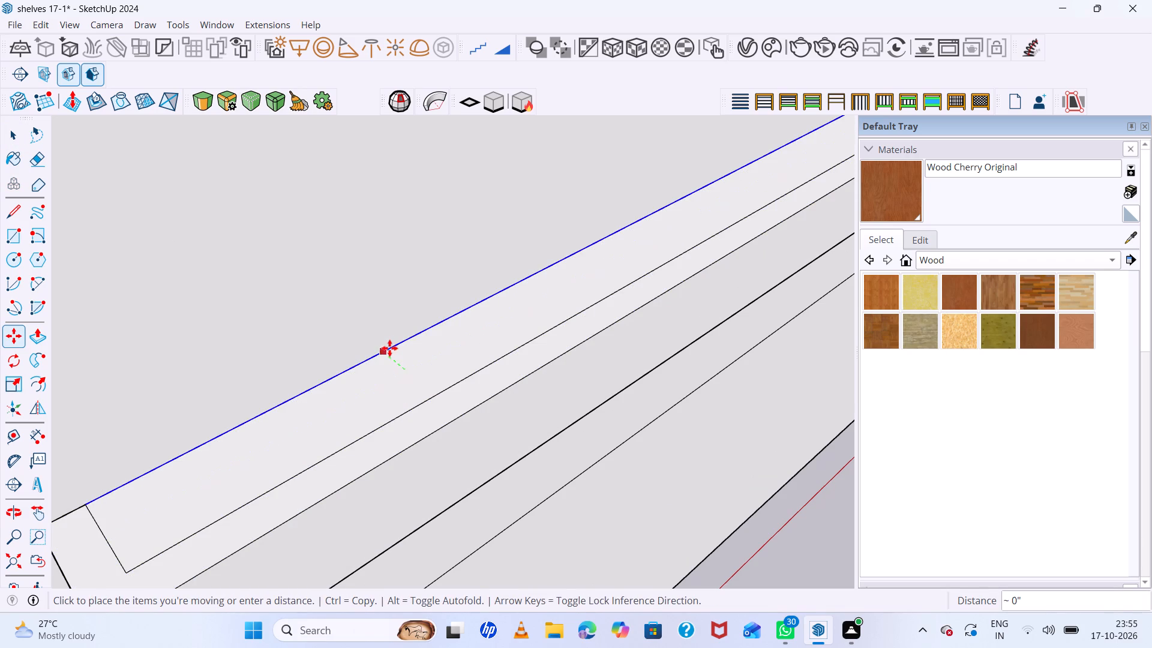
pyautogui.click(388, 346)
pyautogui.scroll(-7, 388, 346)
pyautogui.press('space')
# Push the inner face down 1" through the handle block to open the gap behind the bar.
pyautogui.click(420, 362)
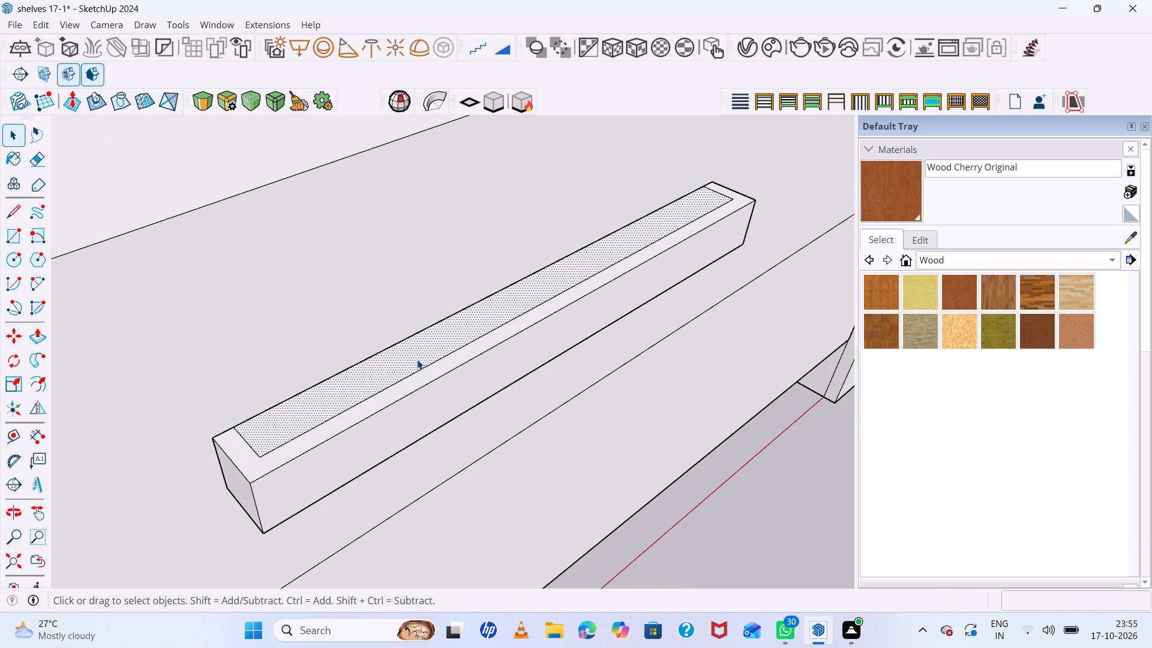
pyautogui.press('p')
pyautogui.click(417, 359)
pyautogui.click(429, 430)
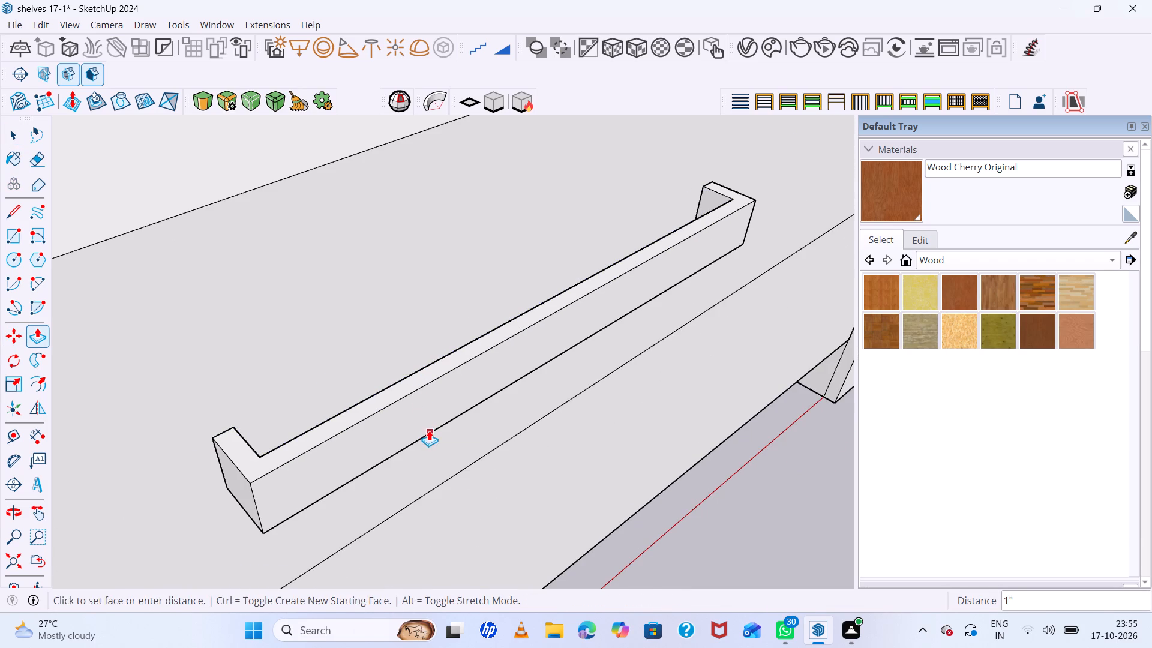
pyautogui.scroll(-15, 395, 347)
# Copy the finished handle about 6" straight down the vertical axis onto the lower drawer front.
pyautogui.moveTo(421, 358); pyautogui.dragTo(572, 327, button='middle')
pyautogui.press('space')
pyautogui.scroll(6, 448, 380)
pyautogui.tripleClick(415, 377)
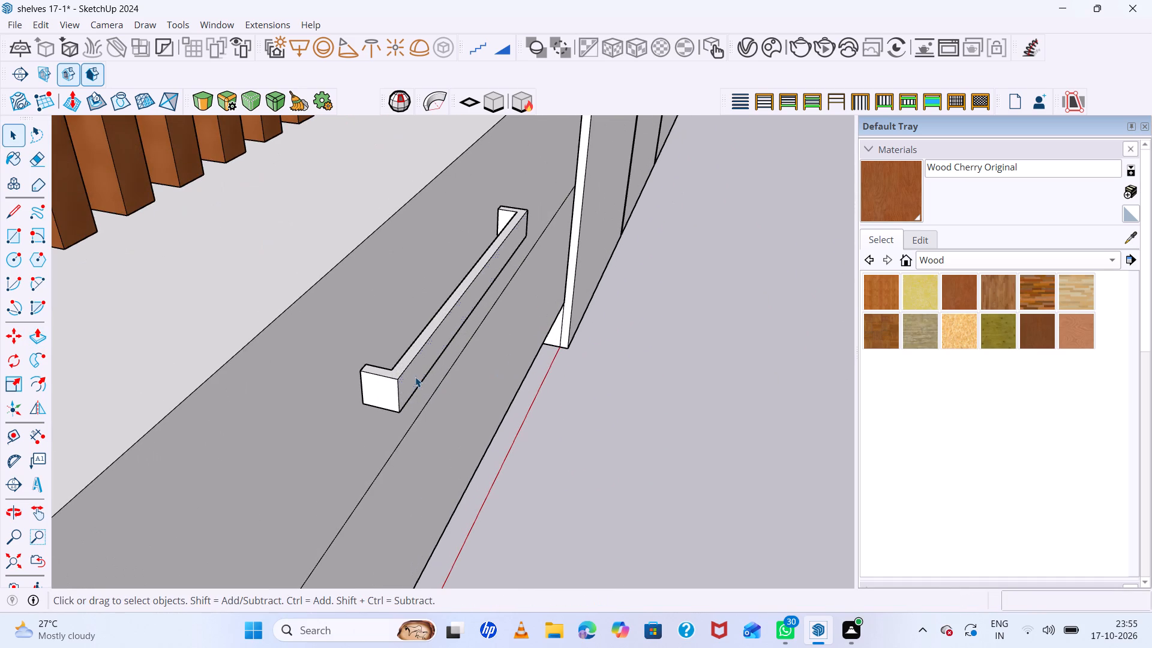
pyautogui.click(415, 377)
pyautogui.press('m')
pyautogui.moveTo(437, 406); pyautogui.dragTo(352, 232, button='middle')
pyautogui.middleClick(351, 231)
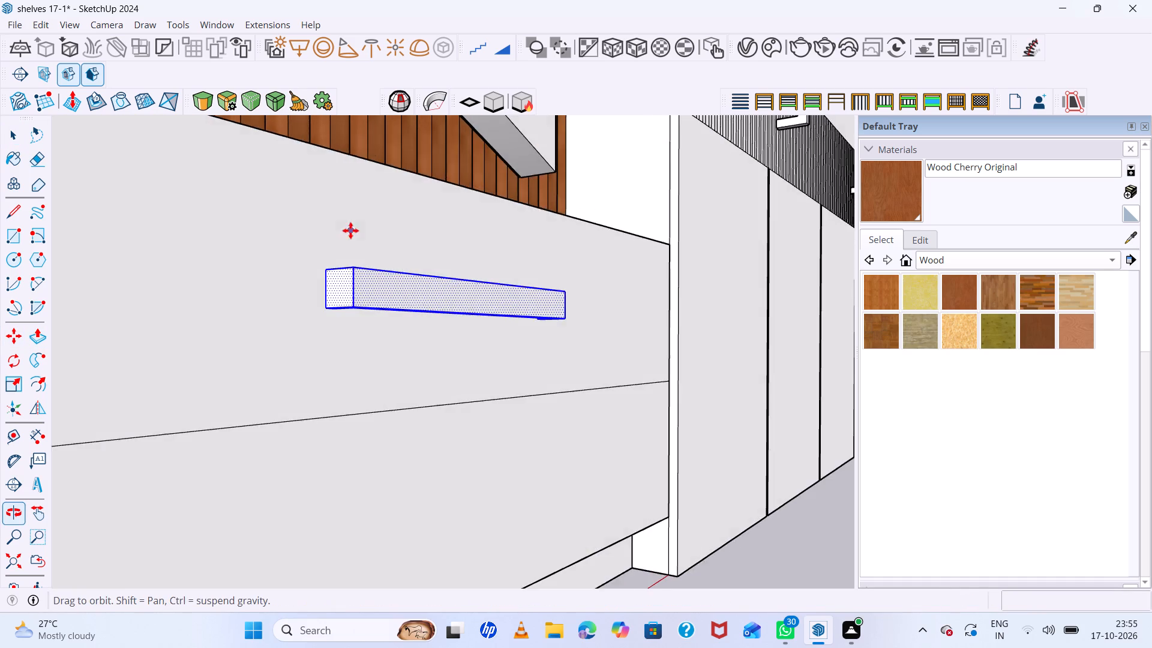
pyautogui.scroll(13, 350, 315)
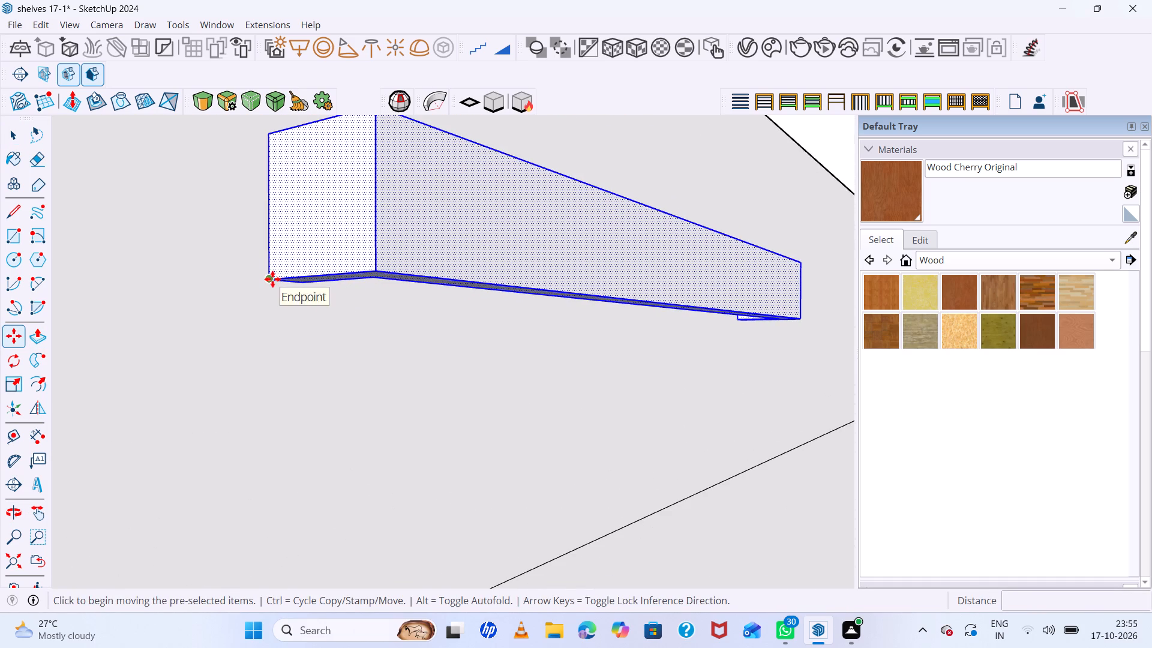
pyautogui.click(272, 279)
pyautogui.scroll(-7, 290, 332)
pyautogui.scroll(-7, 295, 455)
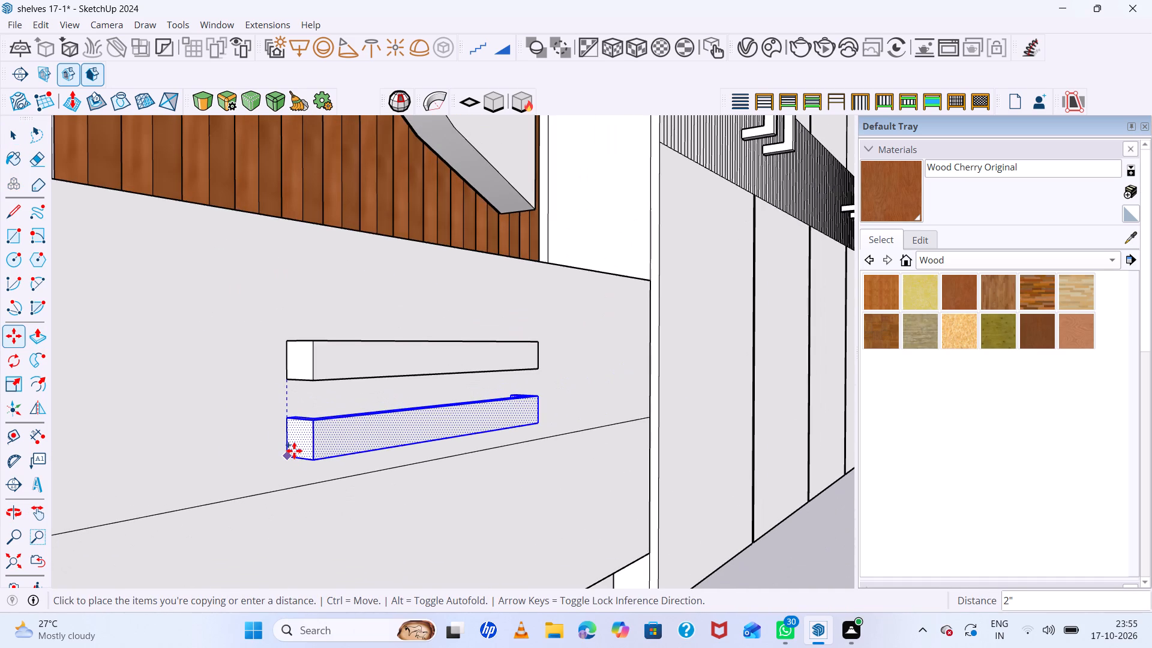
pyautogui.press('Up')
pyautogui.scroll(-8, 295, 450)
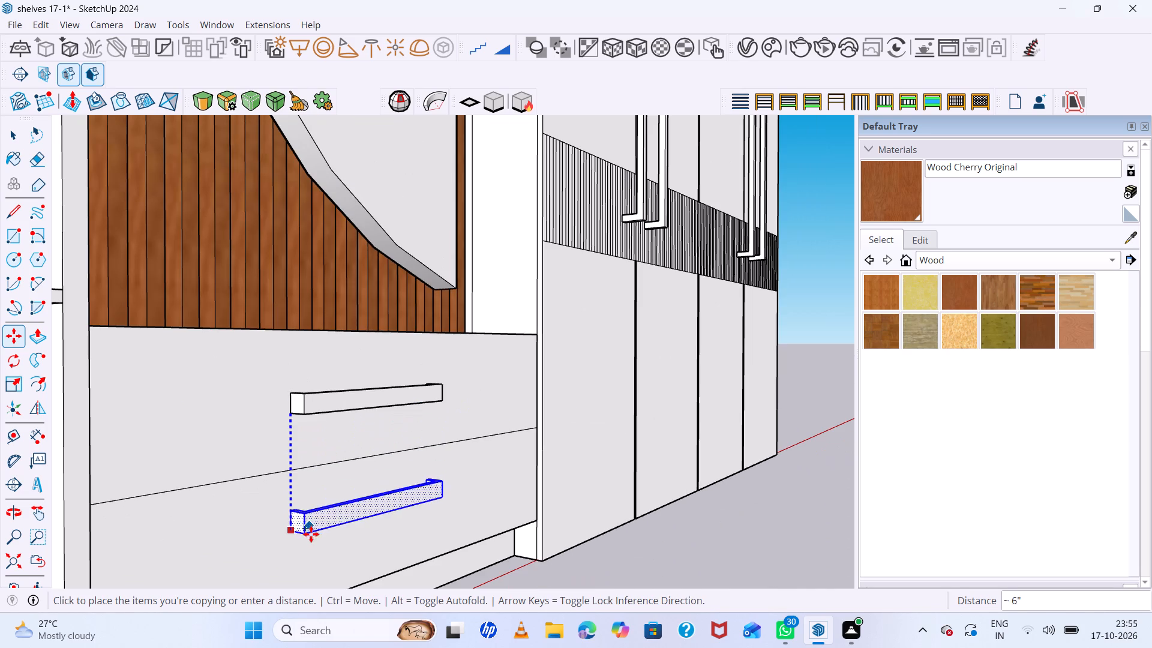
pyautogui.click(313, 541)
# Examine the wardrobe model beside the reference photo, checking the door and drawer handles.
pyautogui.scroll(-16, 352, 435)
pyautogui.moveTo(712, 490); pyautogui.dragTo(600, 525, button='middle')
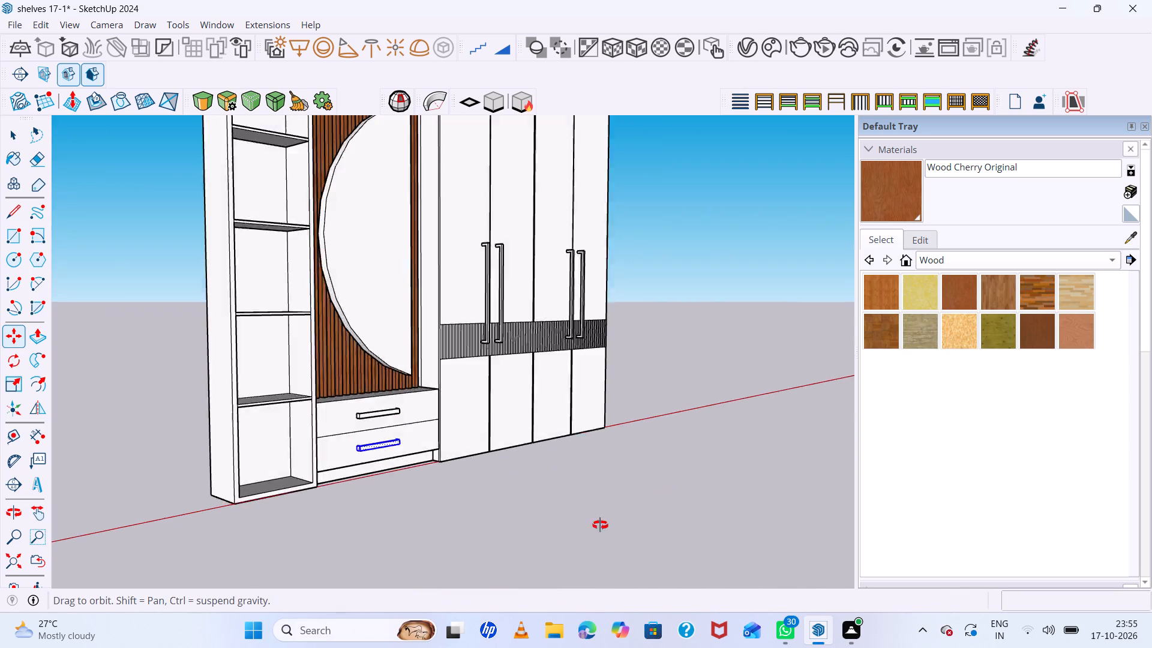
pyautogui.moveTo(600, 525); pyautogui.dragTo(511, 579, button='middle')
pyautogui.press('space')
pyautogui.click(802, 310)
pyautogui.scroll(-17, 443, 484)
pyautogui.scroll(1, 626, 407)
pyautogui.moveTo(626, 391); pyautogui.dragTo(620, 359, button='middle')
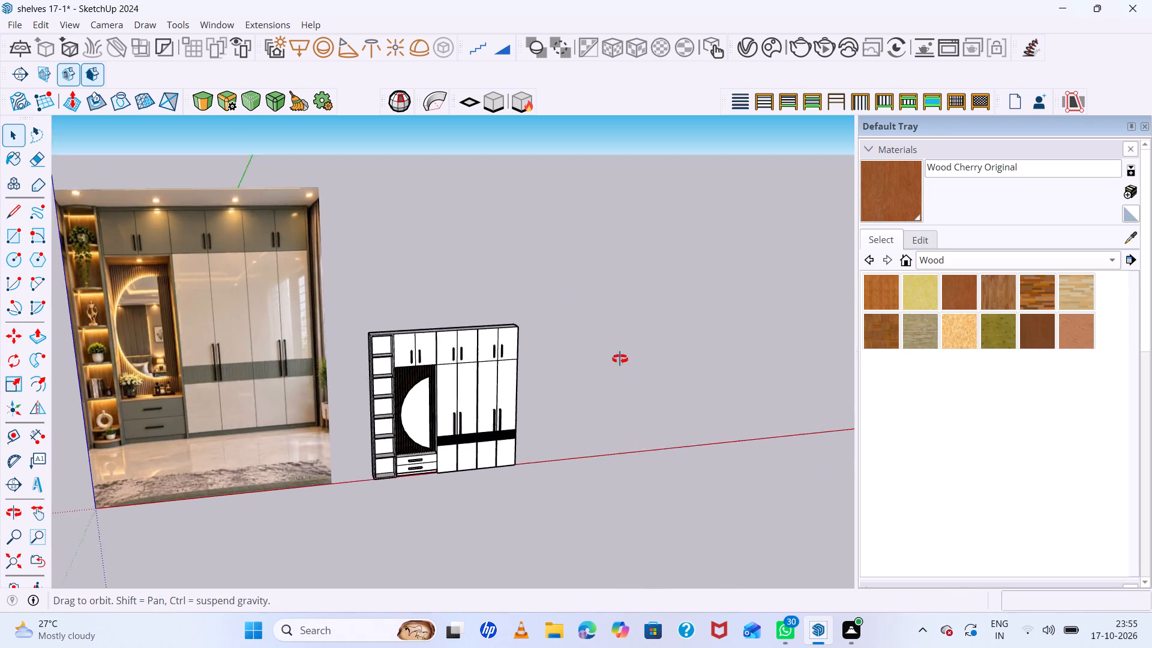
pyautogui.moveTo(620, 359); pyautogui.dragTo(391, 298, button='middle')
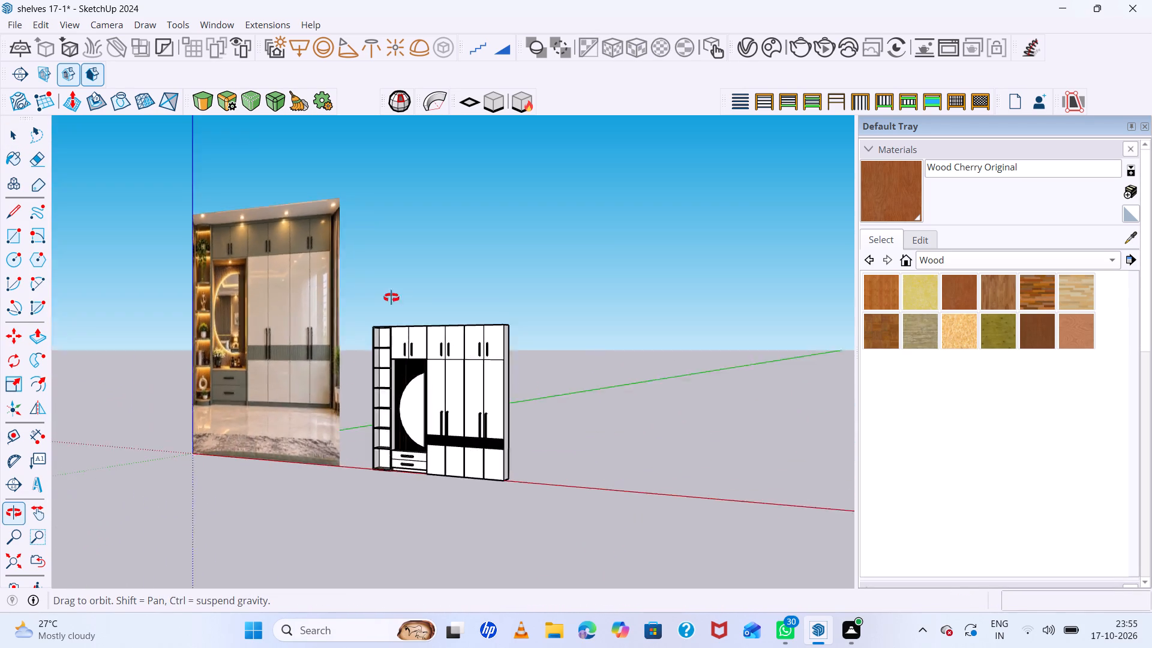
pyautogui.moveTo(391, 298); pyautogui.dragTo(317, 288, button='middle')
pyautogui.scroll(20, 445, 478)
pyautogui.scroll(1, 445, 478)
pyautogui.scroll(-6, 311, 434)
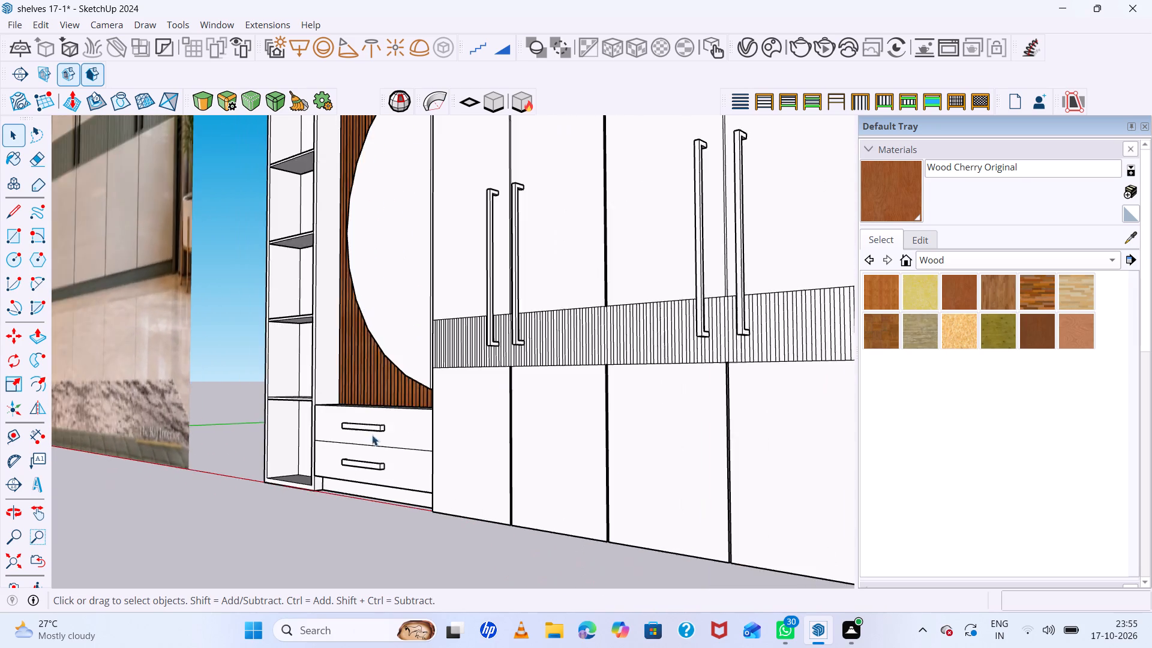
# Examine the whole wardrobe model from several angles and compare it with the reference photo.
pyautogui.scroll(-15, 372, 435)
pyautogui.moveTo(439, 434); pyautogui.dragTo(608, 583, button='middle')
pyautogui.scroll(8, 481, 284)
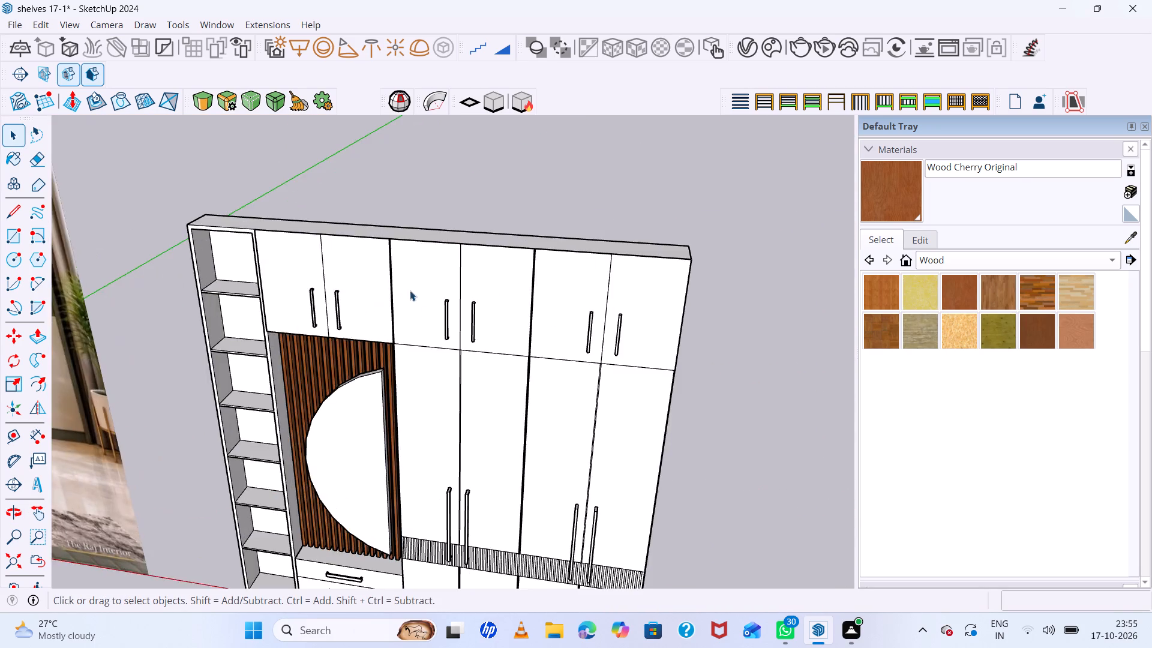
pyautogui.moveTo(409, 292); pyautogui.dragTo(562, 448, button='middle')
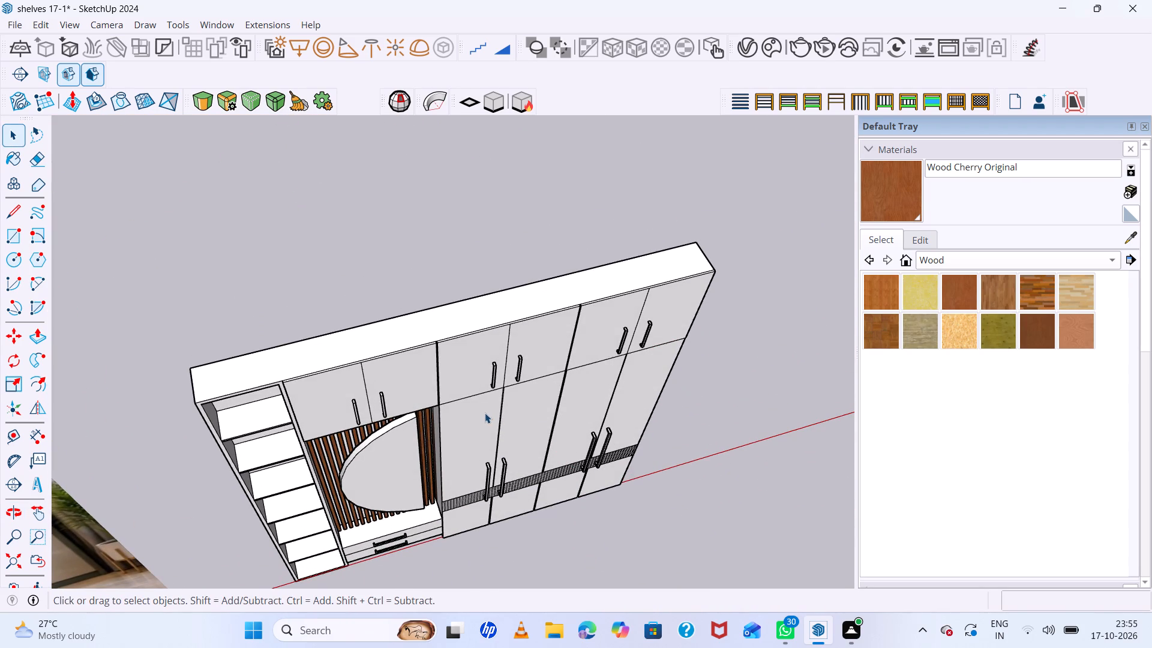
pyautogui.scroll(-19, 485, 410)
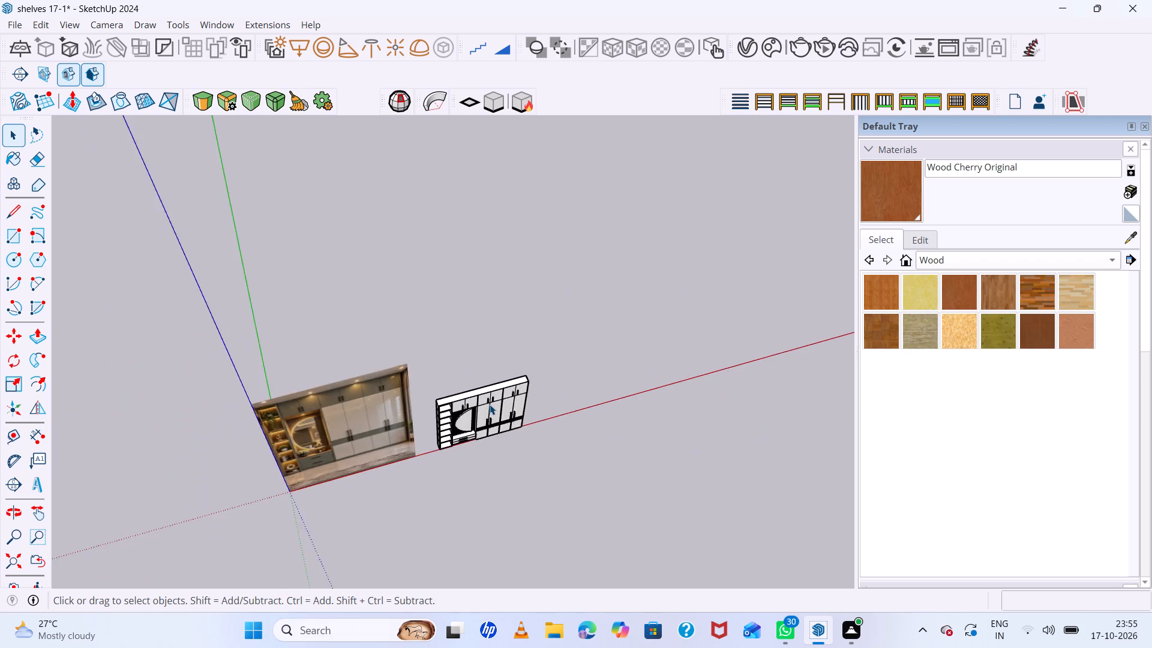
pyautogui.scroll(-5, 490, 404)
pyautogui.moveTo(607, 442); pyautogui.dragTo(428, 280, button='middle')
pyautogui.scroll(7, 434, 391)
pyautogui.moveTo(484, 454); pyautogui.dragTo(592, 299, button='middle')
pyautogui.scroll(20, 526, 383)
pyautogui.scroll(1, 526, 383)
pyautogui.moveTo(469, 433); pyautogui.dragTo(472, 409, button='middle')
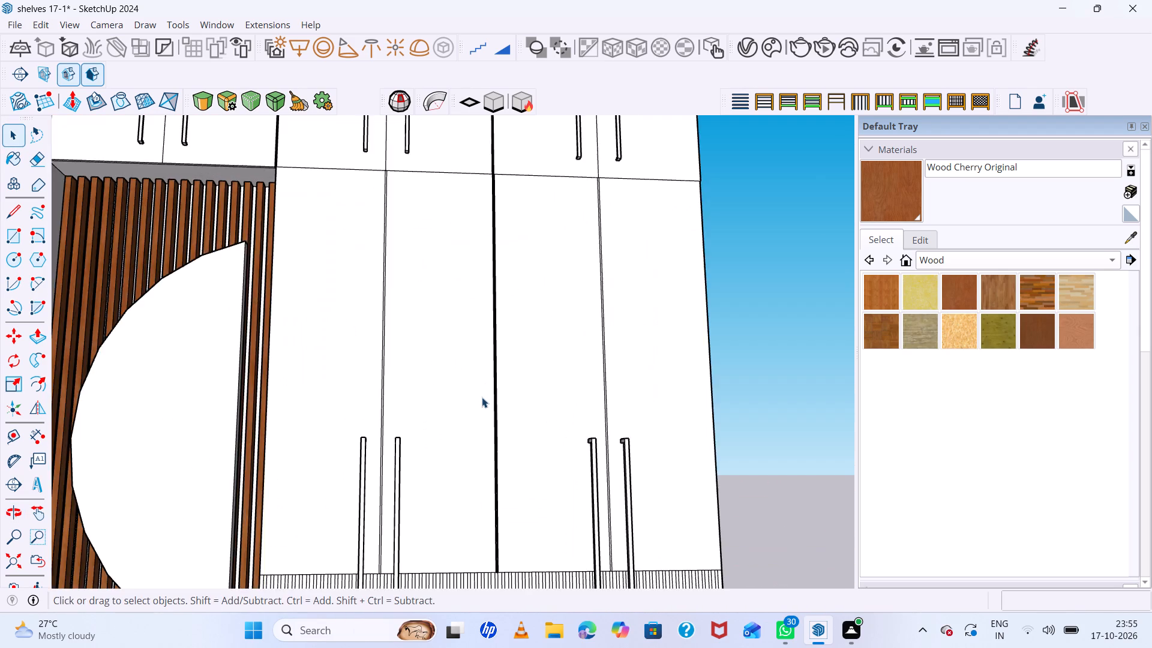
pyautogui.scroll(12, 482, 397)
pyautogui.scroll(-16, 482, 397)
pyautogui.scroll(-10, 482, 397)
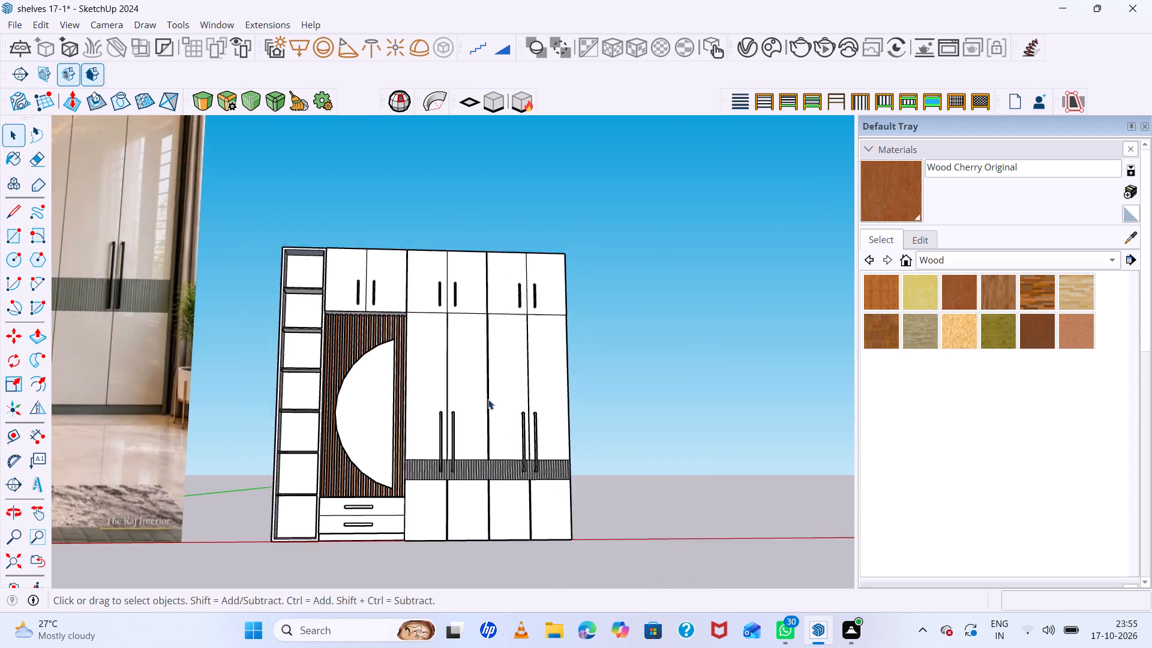
pyautogui.scroll(-4, 488, 399)
pyautogui.moveTo(496, 410); pyautogui.dragTo(511, 527, button='middle')
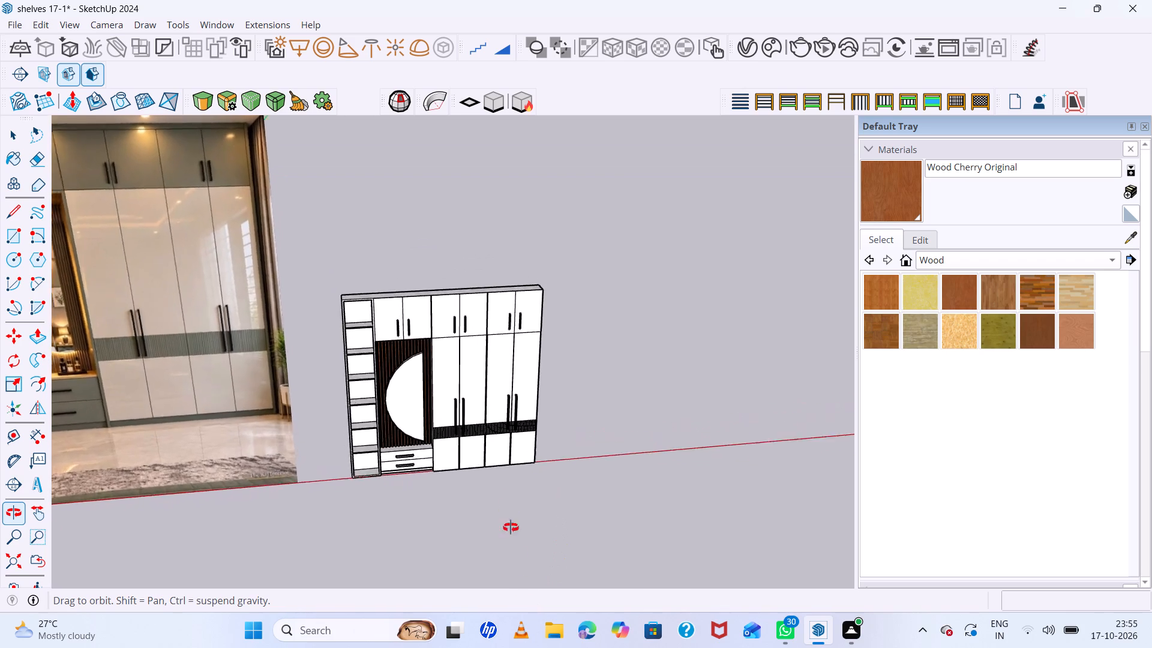
pyautogui.moveTo(511, 527); pyautogui.dragTo(477, 424, button='middle')
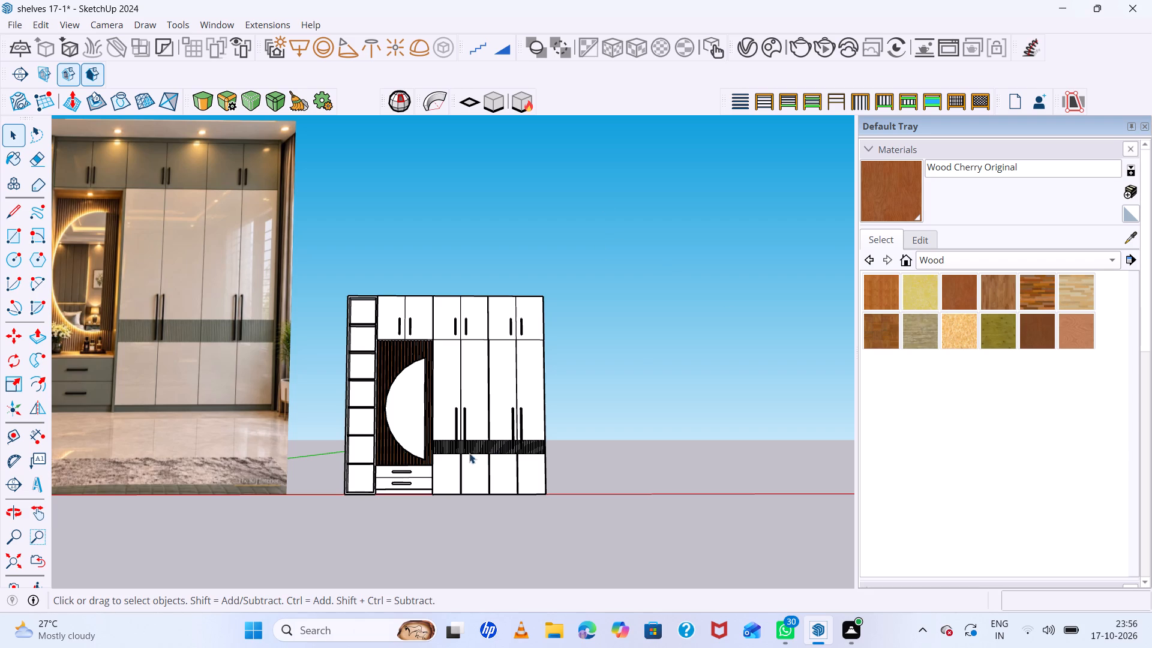
pyautogui.moveTo(550, 466); pyautogui.dragTo(347, 607, button='middle')
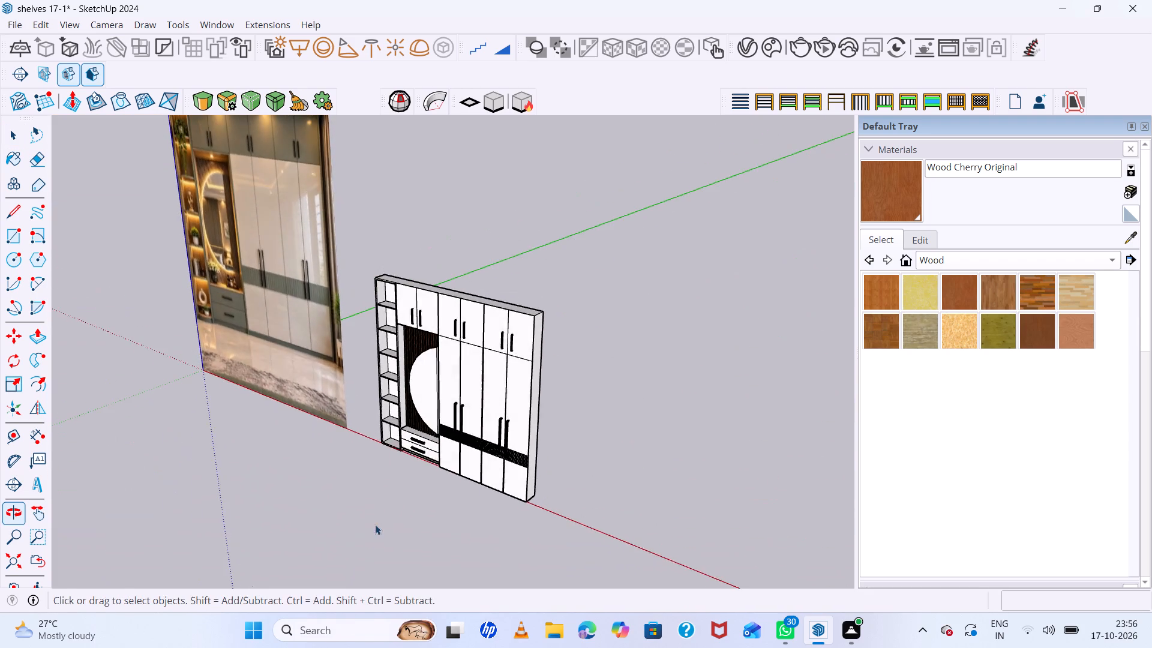
pyautogui.scroll(8, 523, 337)
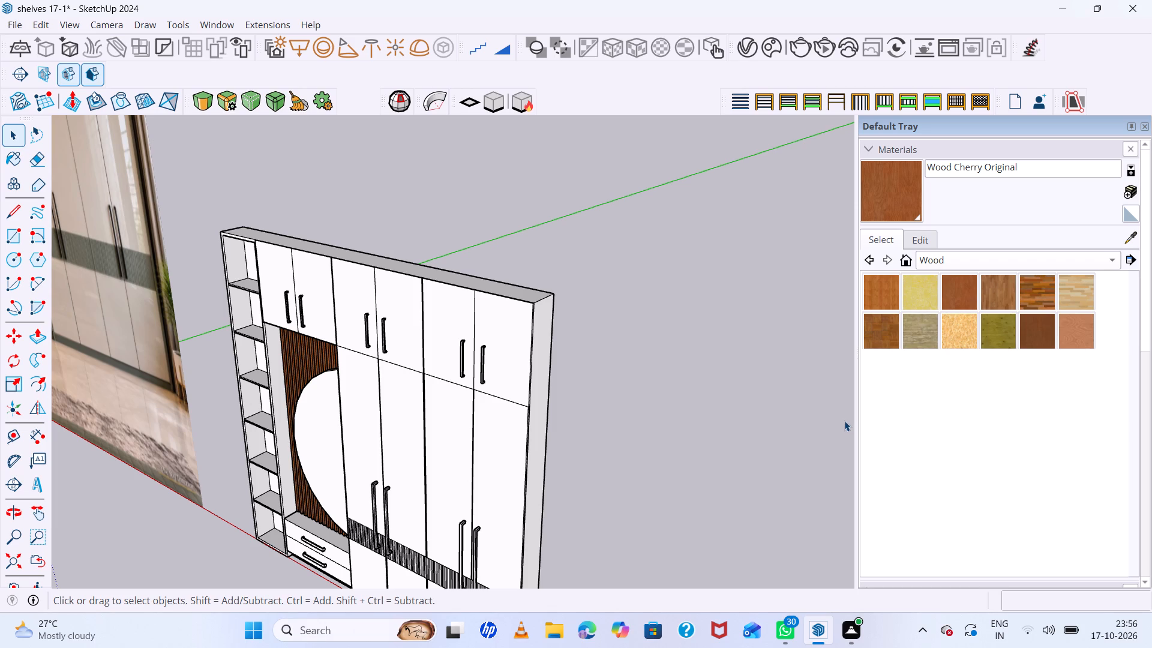
pyautogui.moveTo(586, 403); pyautogui.dragTo(812, 385, button='middle')
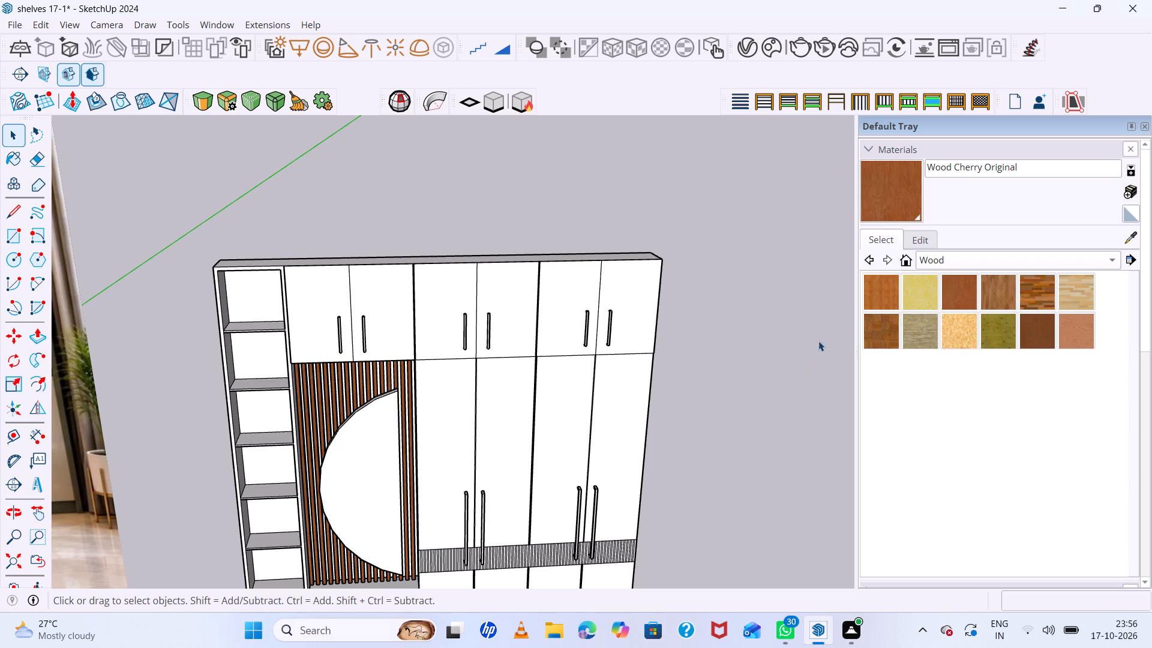
pyautogui.scroll(1, 819, 349)
pyautogui.scroll(-6, 815, 350)
# Switch the materials library from Wood to the Colors collection.
pyautogui.click(949, 262)
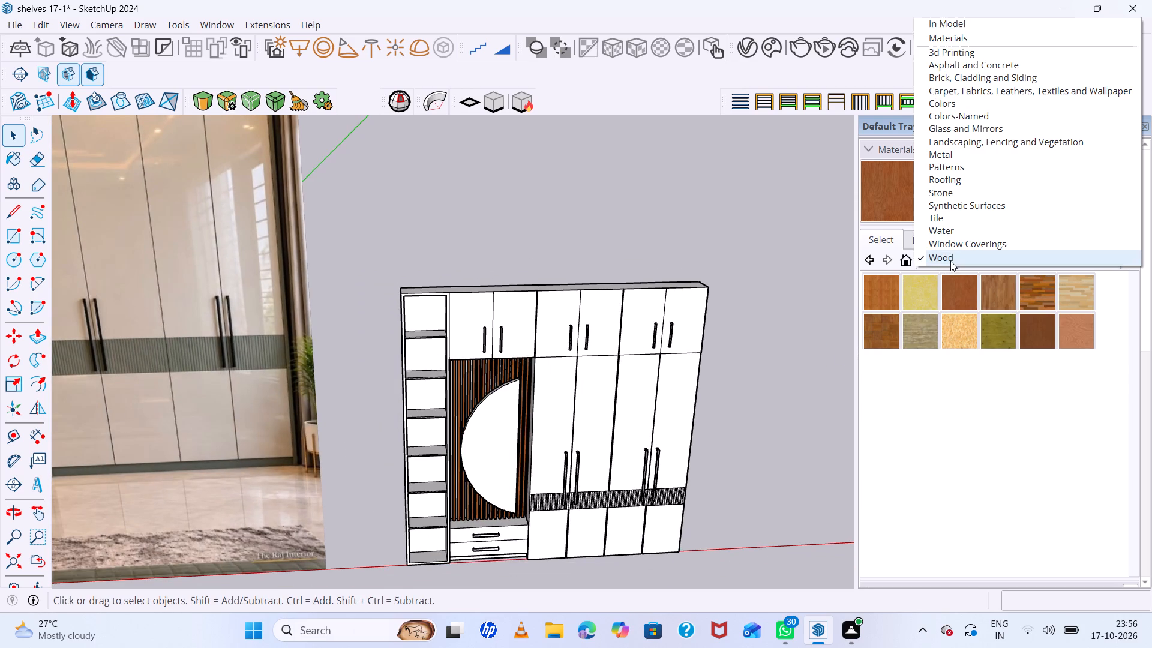
pyautogui.click(968, 106)
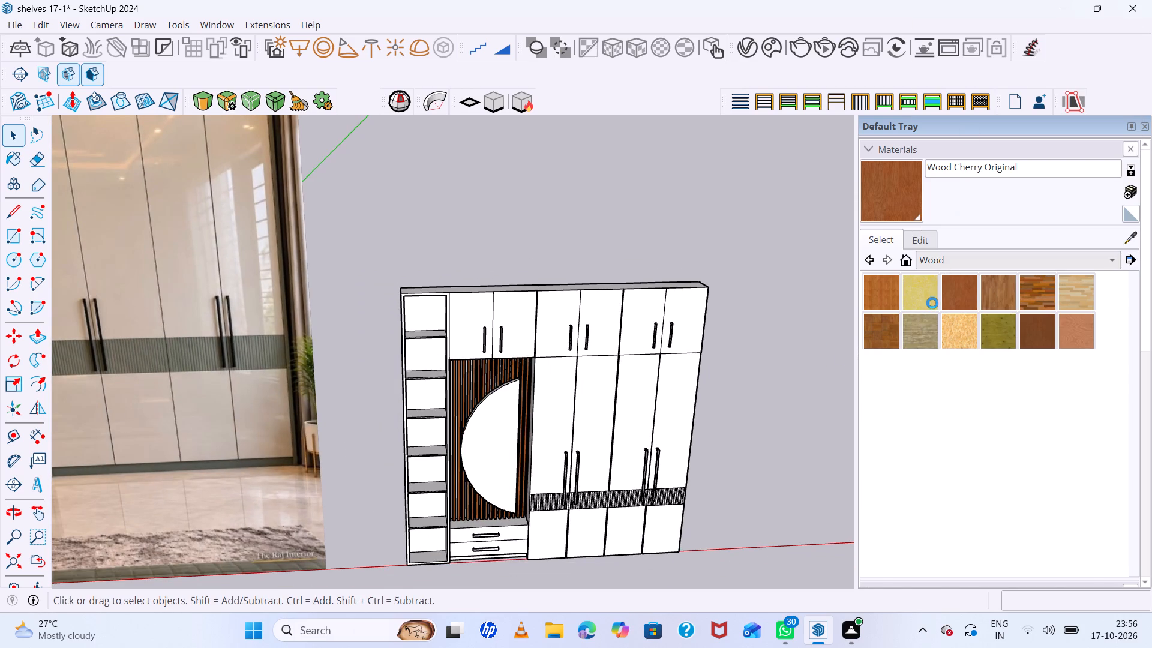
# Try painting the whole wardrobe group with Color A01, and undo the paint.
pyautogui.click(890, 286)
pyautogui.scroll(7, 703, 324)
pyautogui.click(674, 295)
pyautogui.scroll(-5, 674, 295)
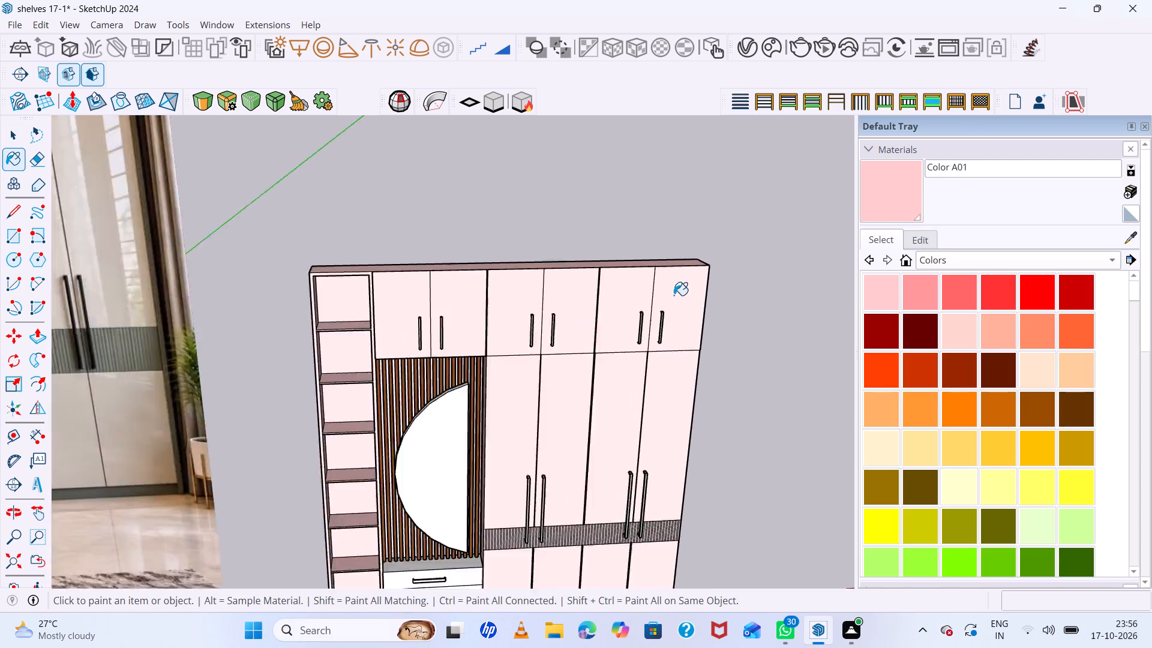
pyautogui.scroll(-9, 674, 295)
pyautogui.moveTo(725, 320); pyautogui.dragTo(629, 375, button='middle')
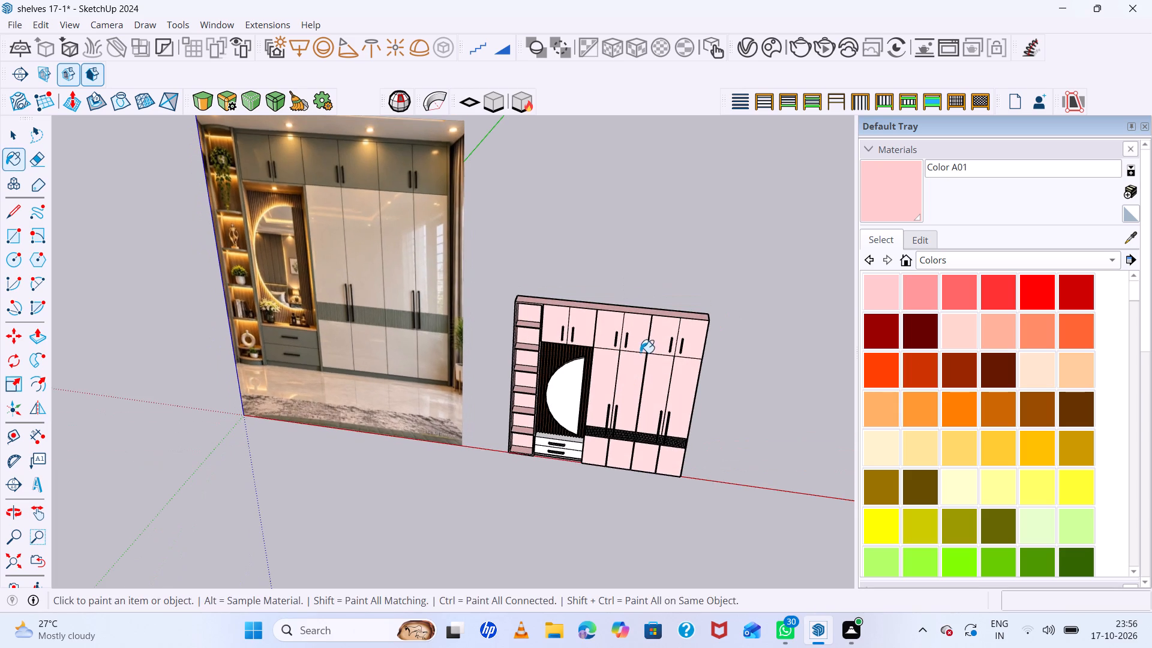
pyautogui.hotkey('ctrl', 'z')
# Open the wardrobe group for editing and paint the upper door farthest from the open shelves with Color A01.
pyautogui.press('space')
pyautogui.tripleClick(683, 326)
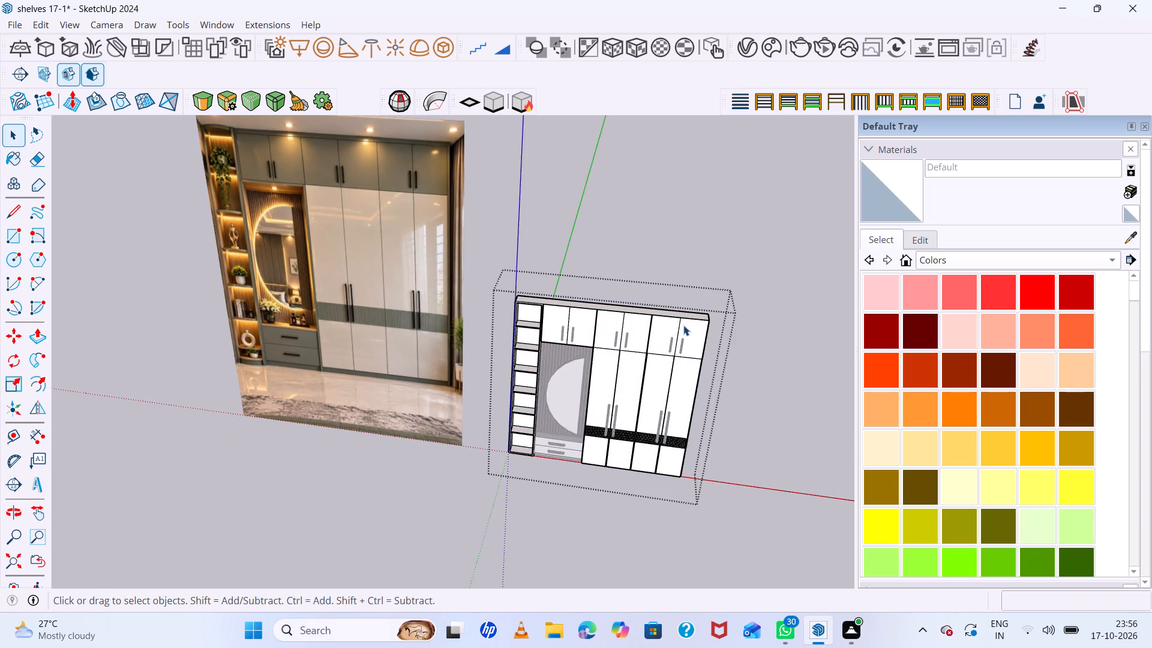
pyautogui.scroll(6, 683, 325)
pyautogui.click(701, 331)
pyautogui.click(889, 286)
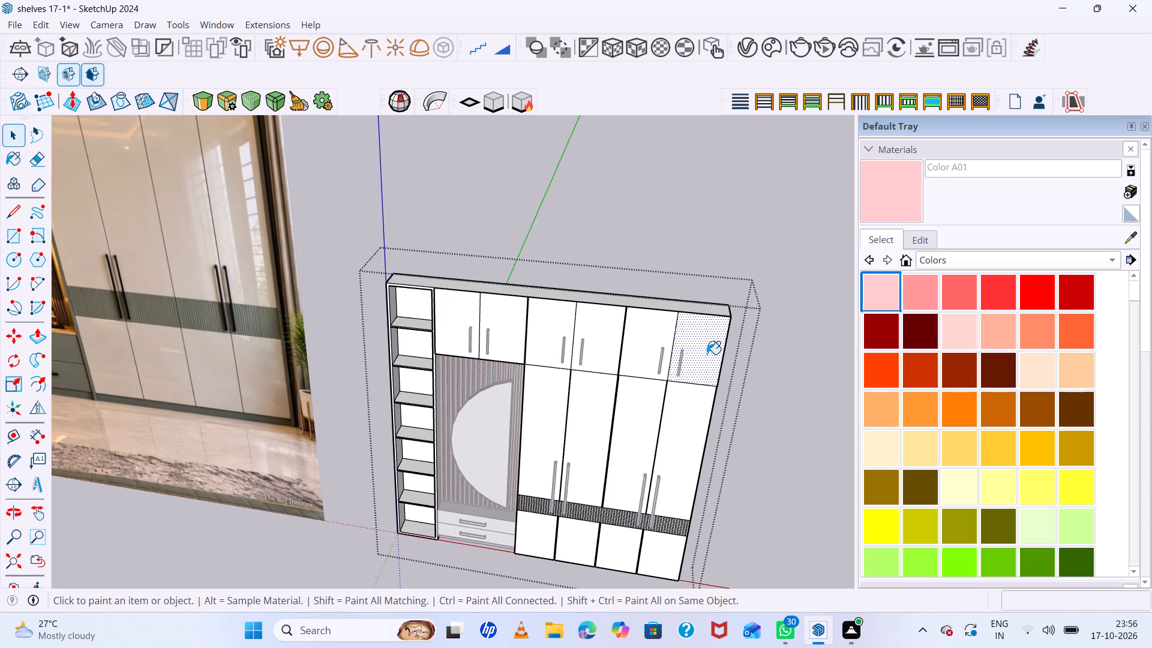
pyautogui.click(707, 352)
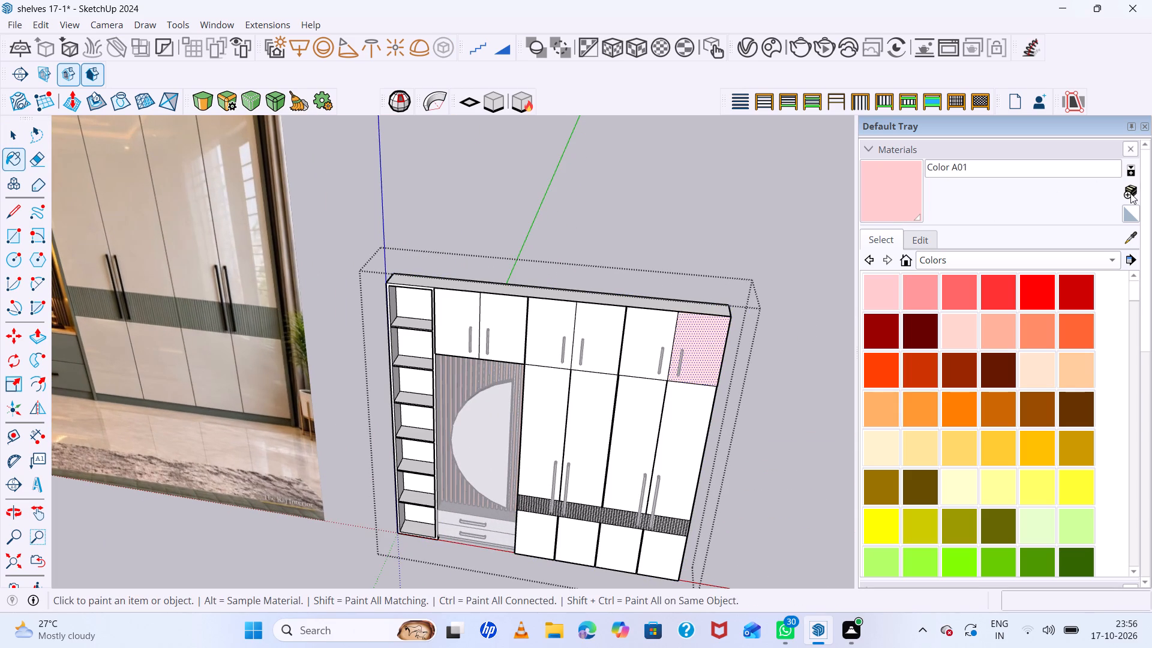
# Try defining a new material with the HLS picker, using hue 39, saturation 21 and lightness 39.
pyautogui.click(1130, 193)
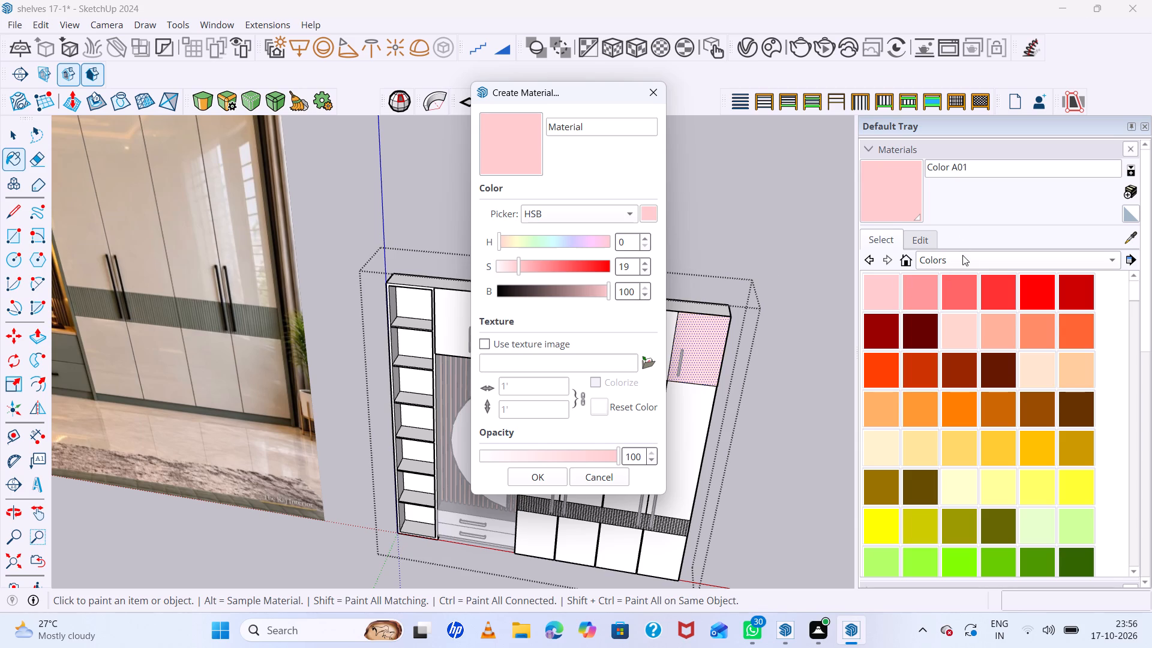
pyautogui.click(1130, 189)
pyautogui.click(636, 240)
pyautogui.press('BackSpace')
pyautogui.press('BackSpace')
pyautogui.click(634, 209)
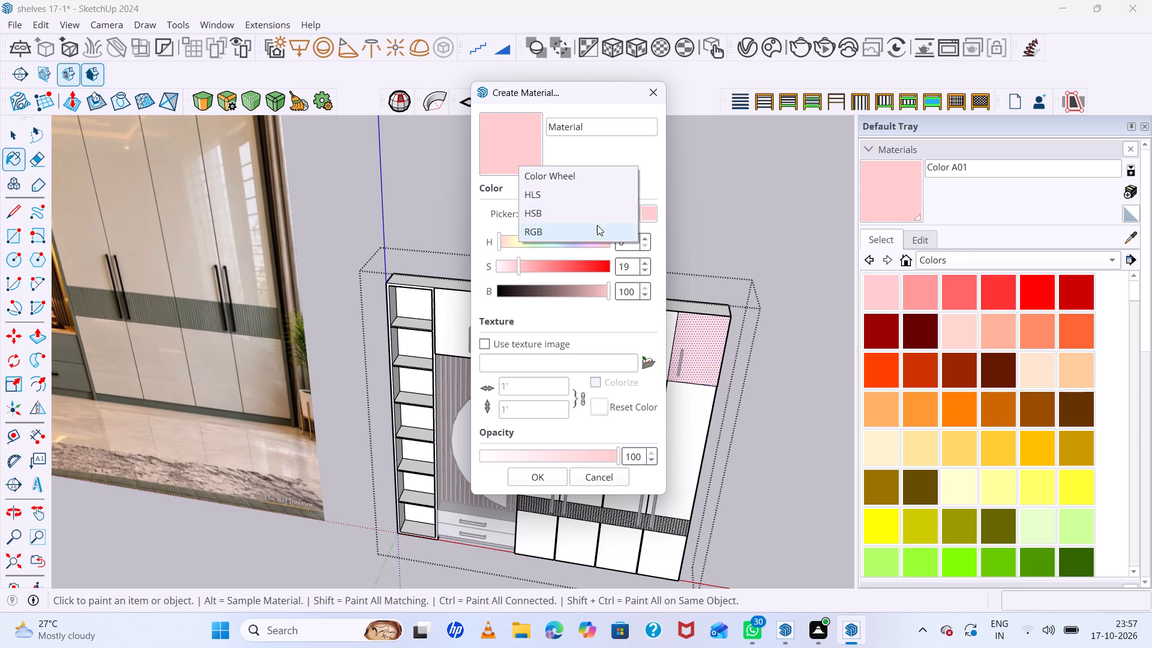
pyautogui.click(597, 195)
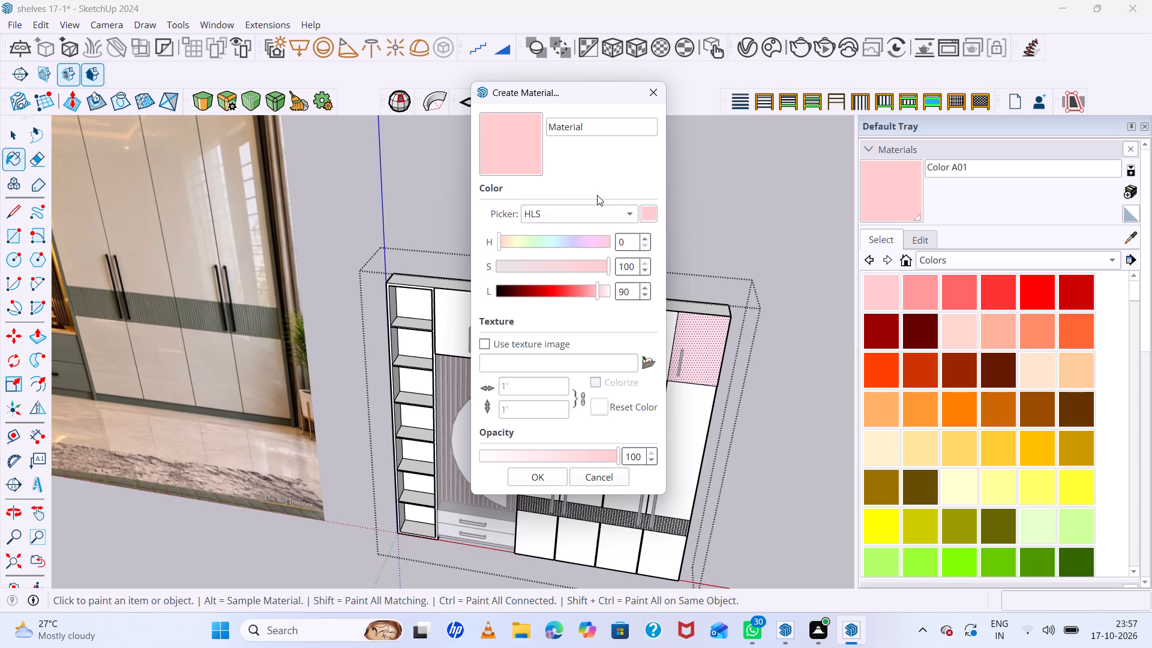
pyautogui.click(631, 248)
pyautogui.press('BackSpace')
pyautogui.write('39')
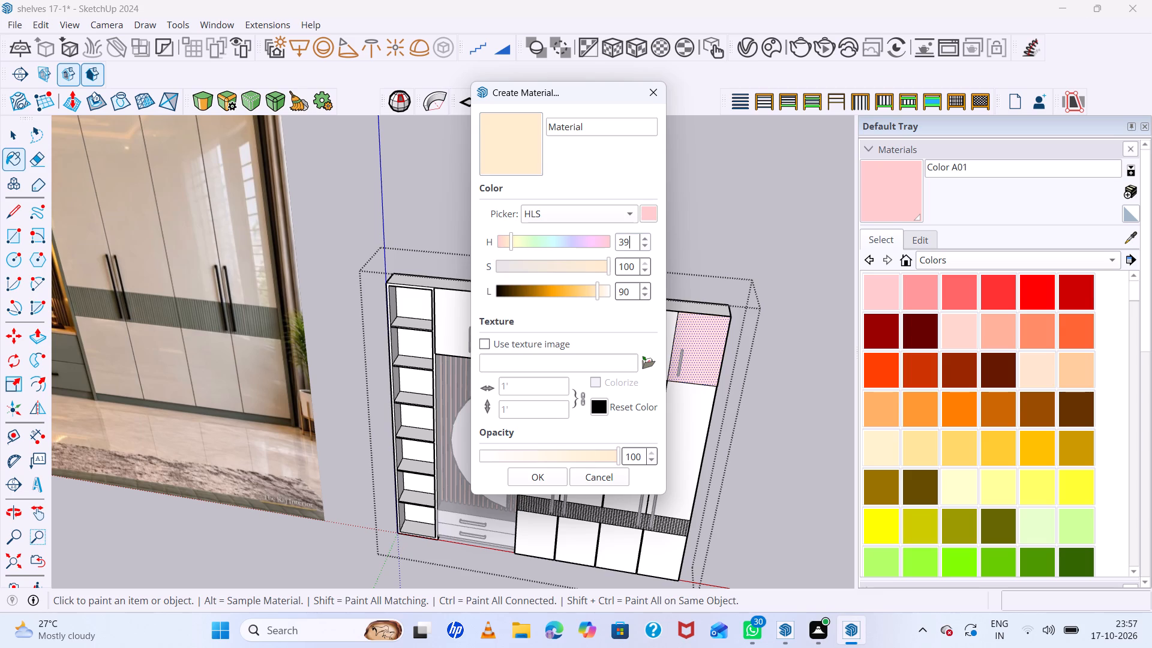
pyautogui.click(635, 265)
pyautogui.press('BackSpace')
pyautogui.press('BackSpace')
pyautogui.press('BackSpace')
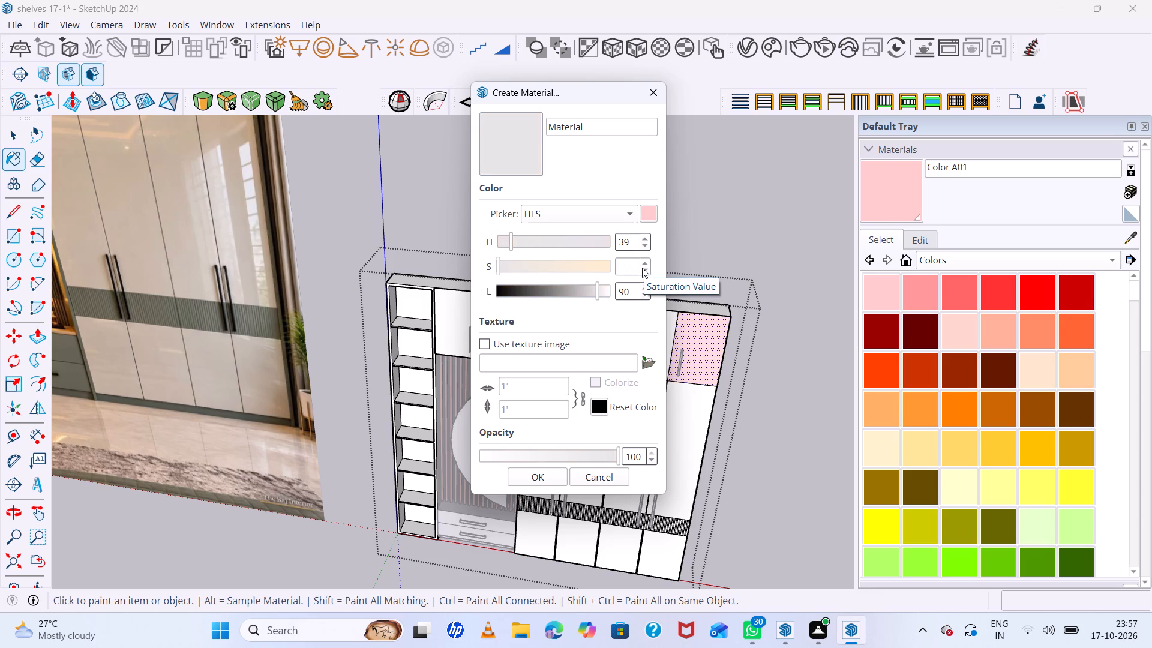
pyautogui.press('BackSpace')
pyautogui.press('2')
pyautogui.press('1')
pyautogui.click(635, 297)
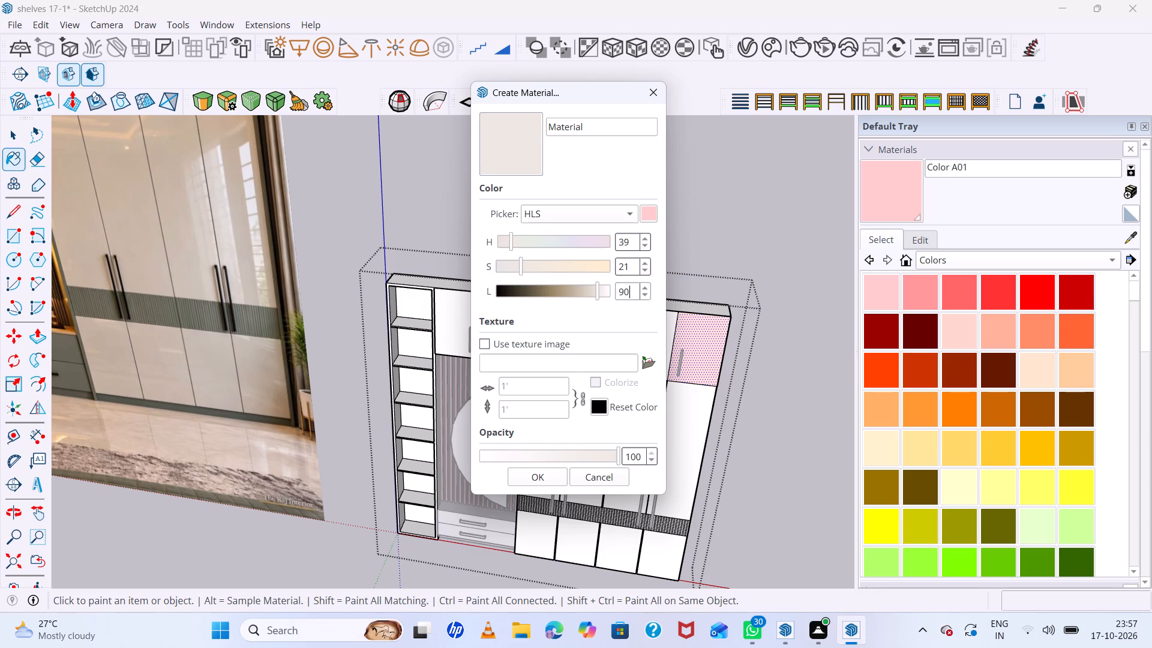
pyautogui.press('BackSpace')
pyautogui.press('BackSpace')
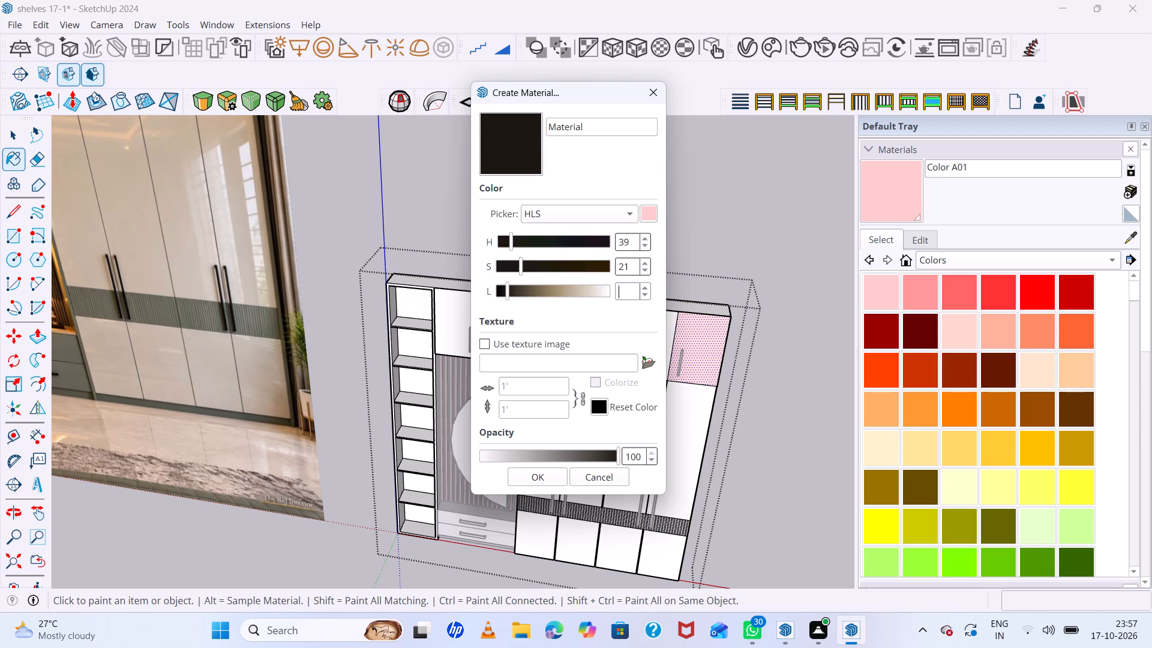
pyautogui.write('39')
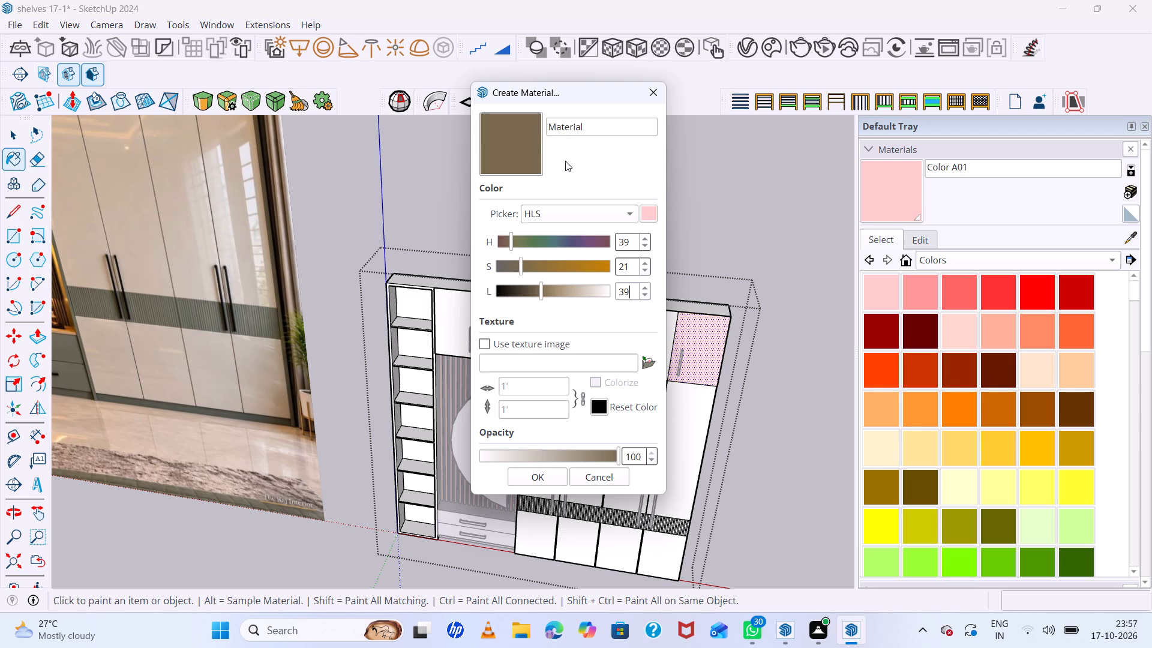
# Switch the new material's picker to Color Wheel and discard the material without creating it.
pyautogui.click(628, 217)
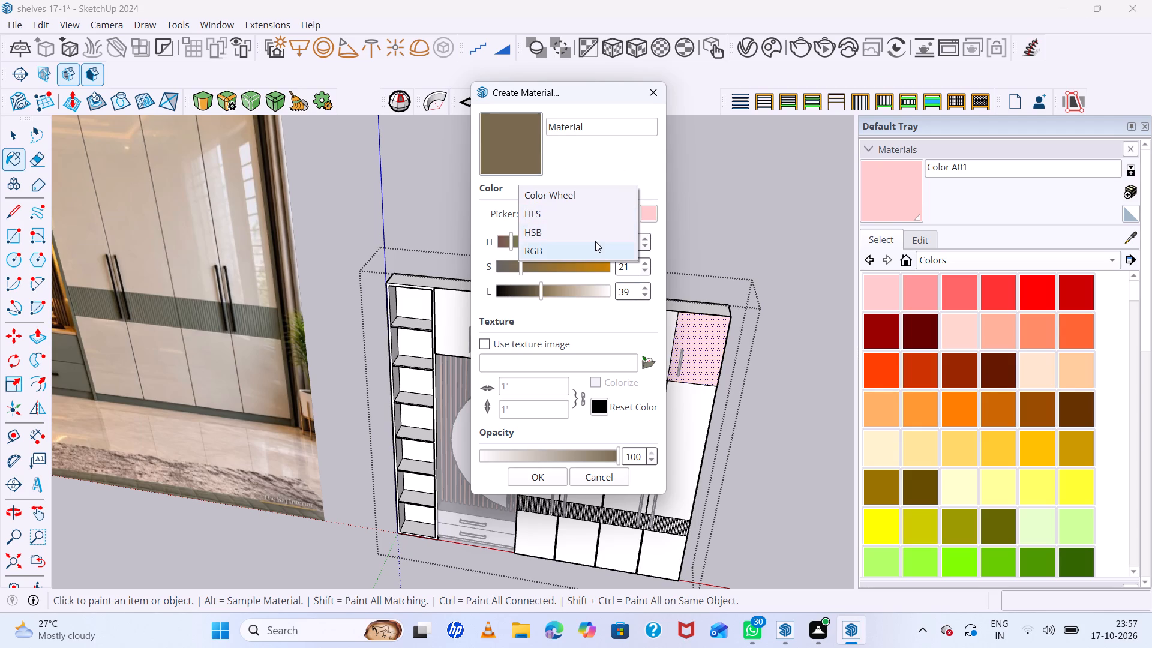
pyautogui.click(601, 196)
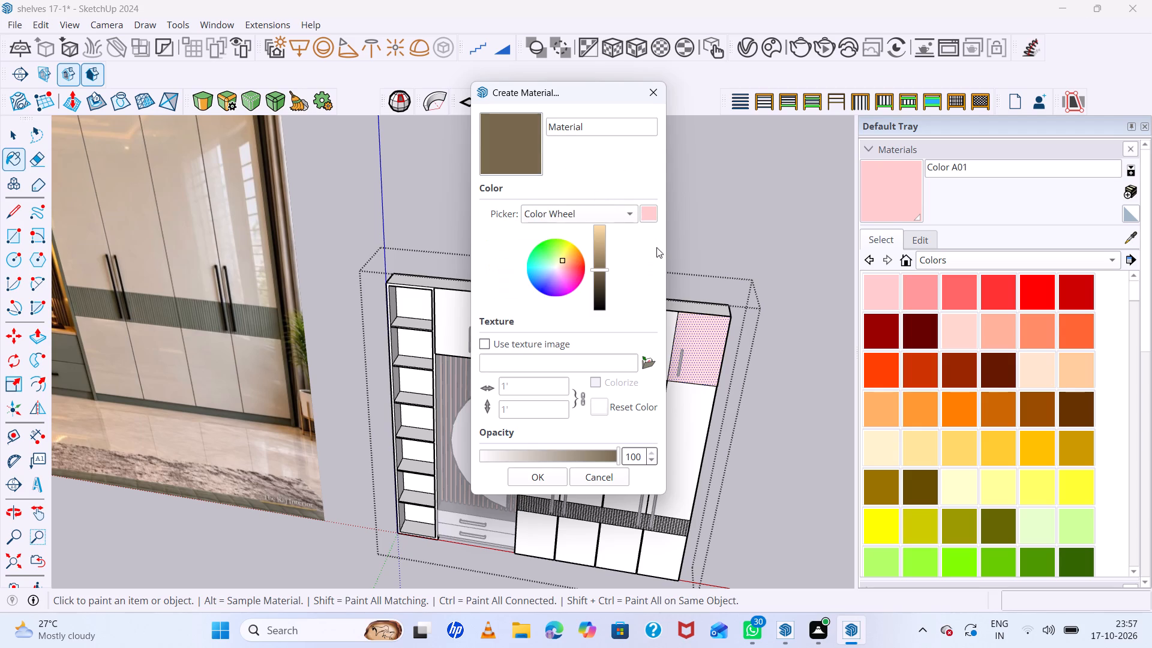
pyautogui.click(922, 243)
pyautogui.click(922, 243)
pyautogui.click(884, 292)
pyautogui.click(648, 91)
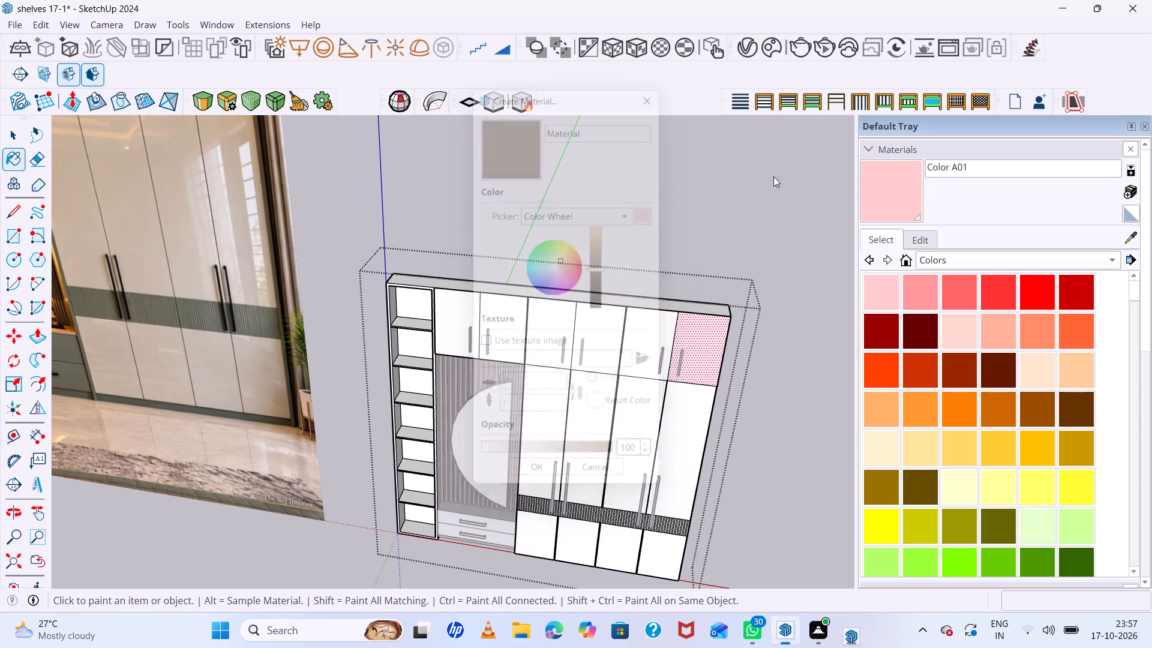
# Open Color A01 for editing and switch its colour picker to RGB.
pyautogui.click(912, 239)
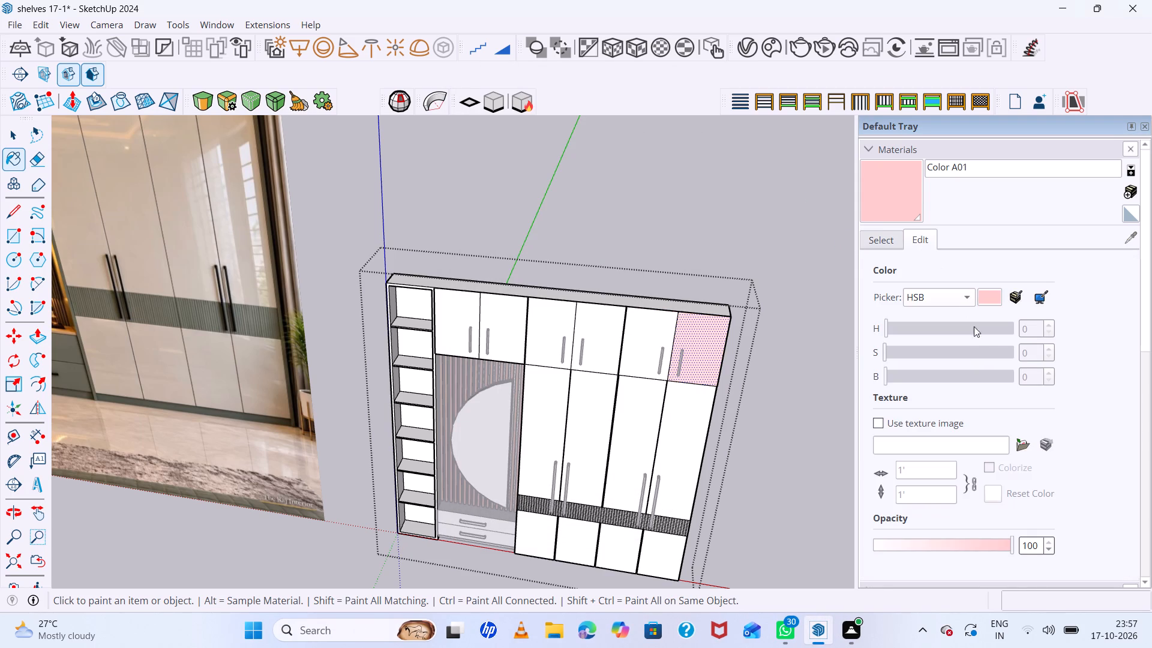
pyautogui.click(970, 298)
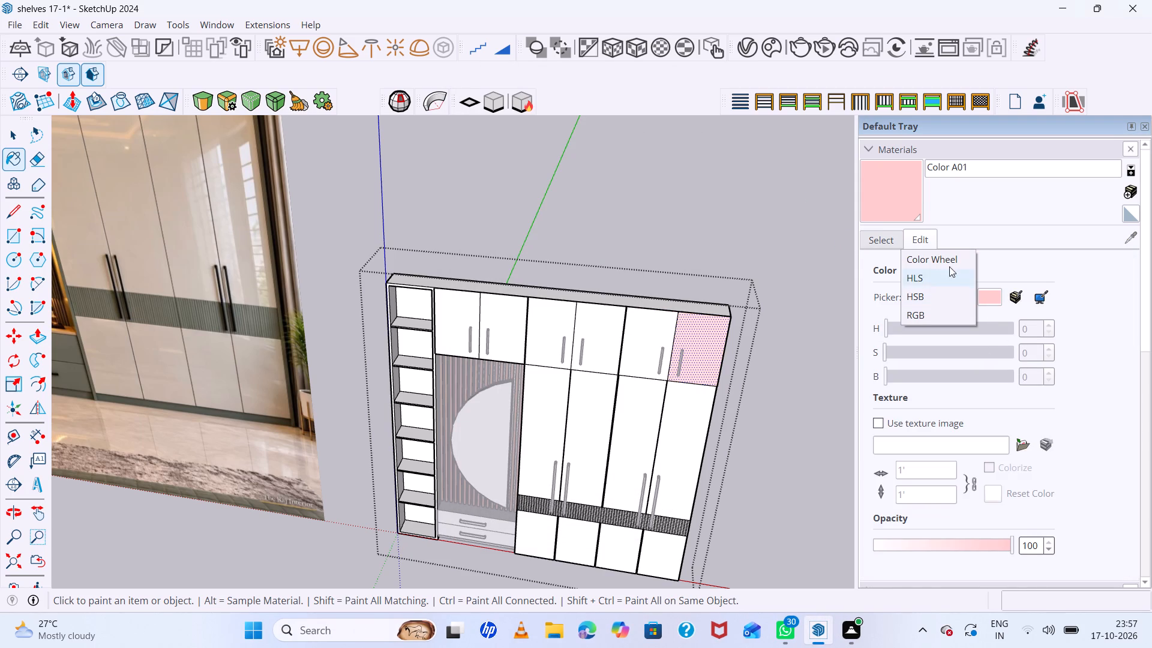
pyautogui.click(949, 265)
pyautogui.click(971, 295)
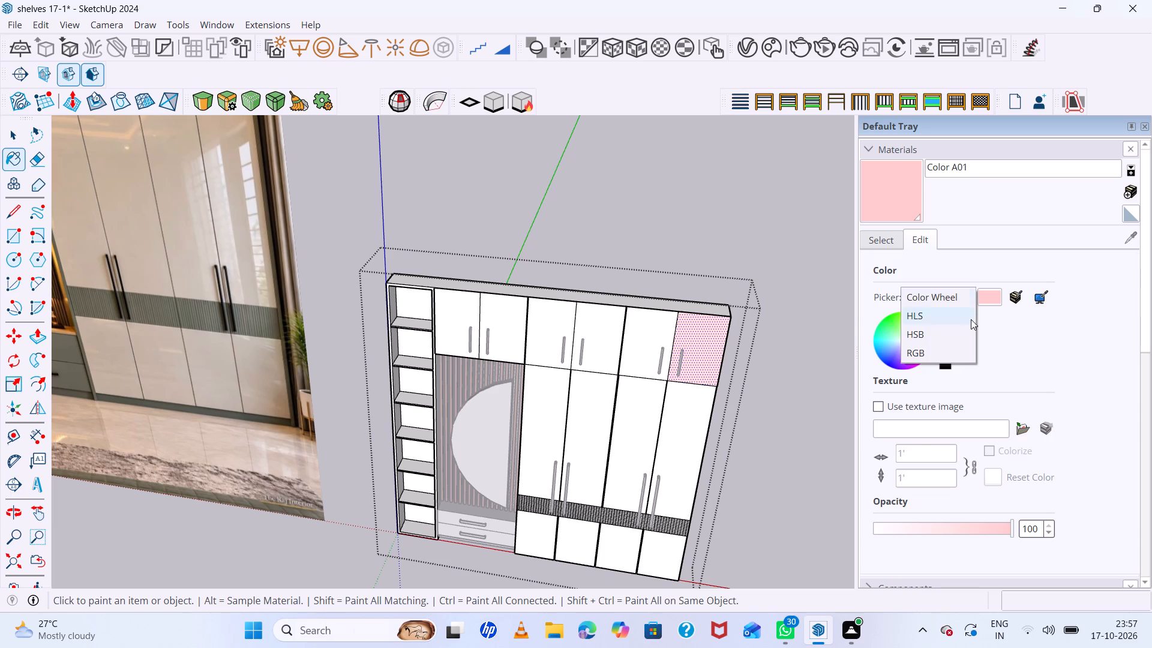
pyautogui.click(959, 356)
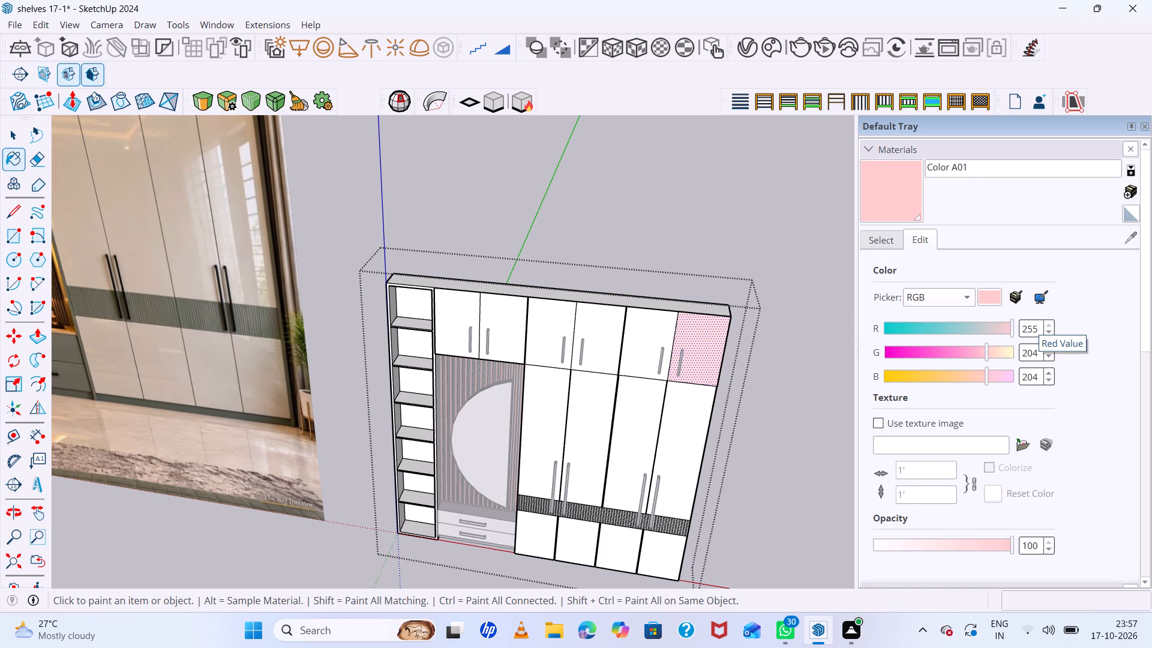
# Set Color A01 to red 121, green 106 and blue 79.
pyautogui.click(1038, 329)
pyautogui.press('BackSpace')
pyautogui.press('BackSpace')
pyautogui.press('BackSpace')
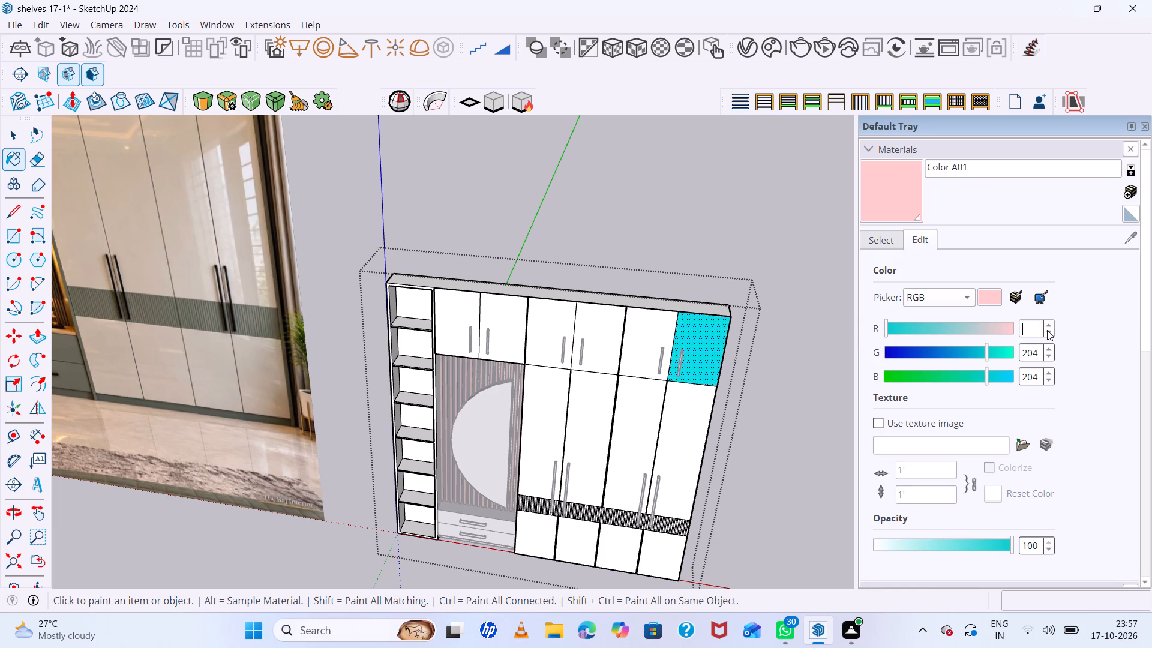
pyautogui.write('121')
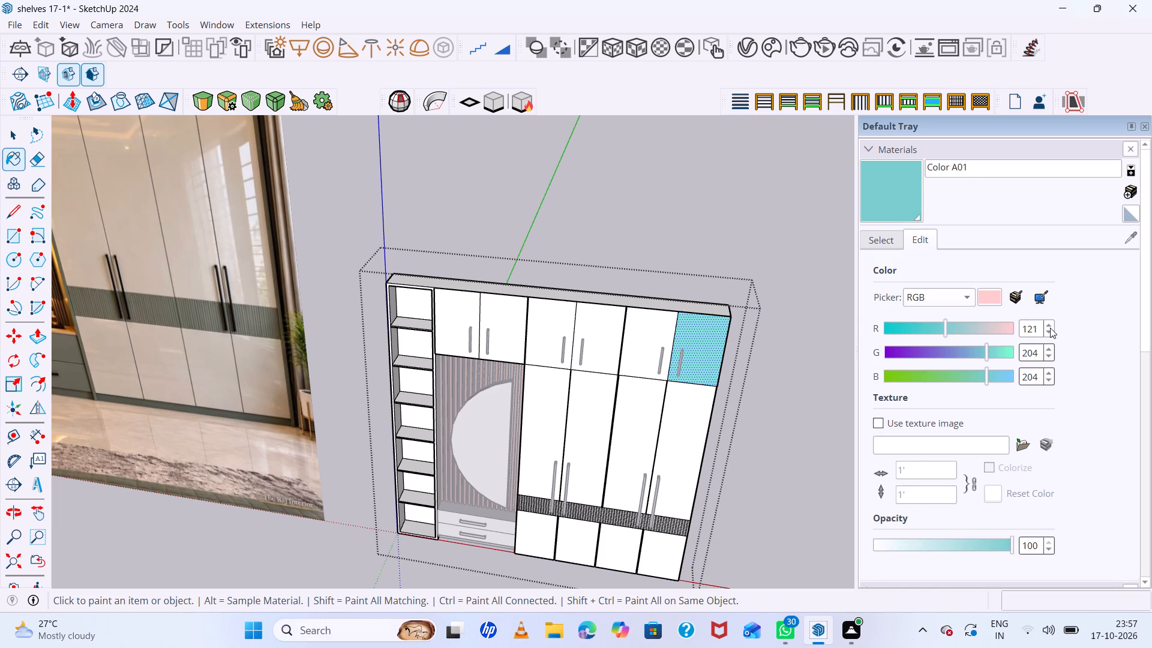
pyautogui.click(1039, 350)
pyautogui.press('BackSpace')
pyautogui.press('BackSpace')
pyautogui.press('BackSpace')
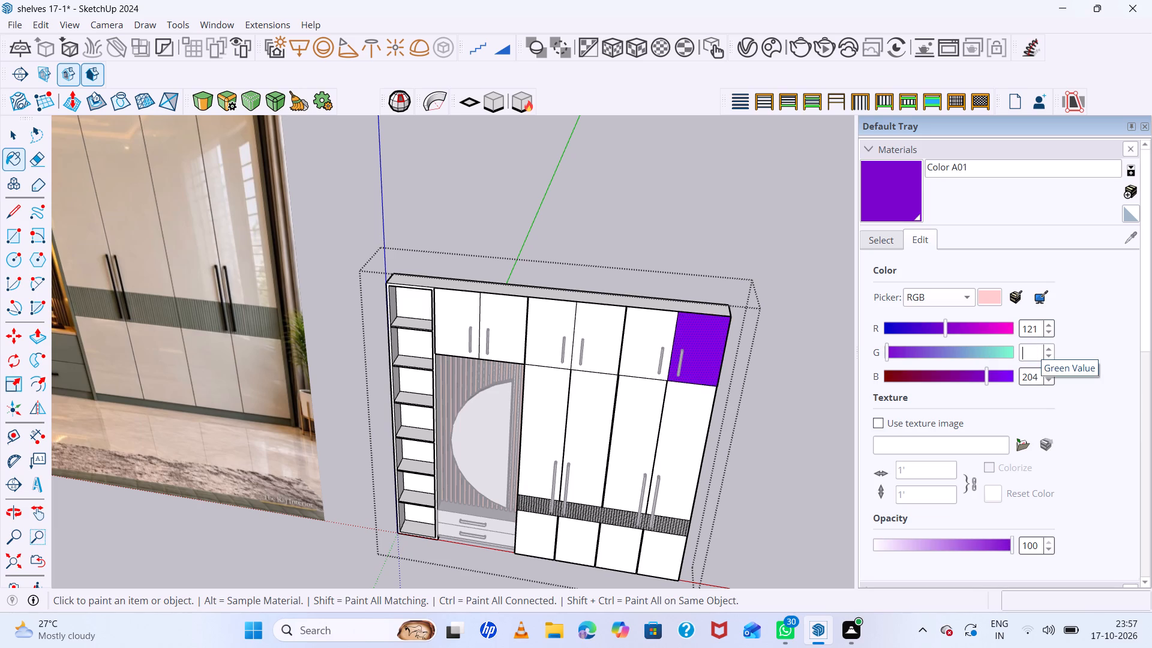
pyautogui.write('10')
pyautogui.press('6')
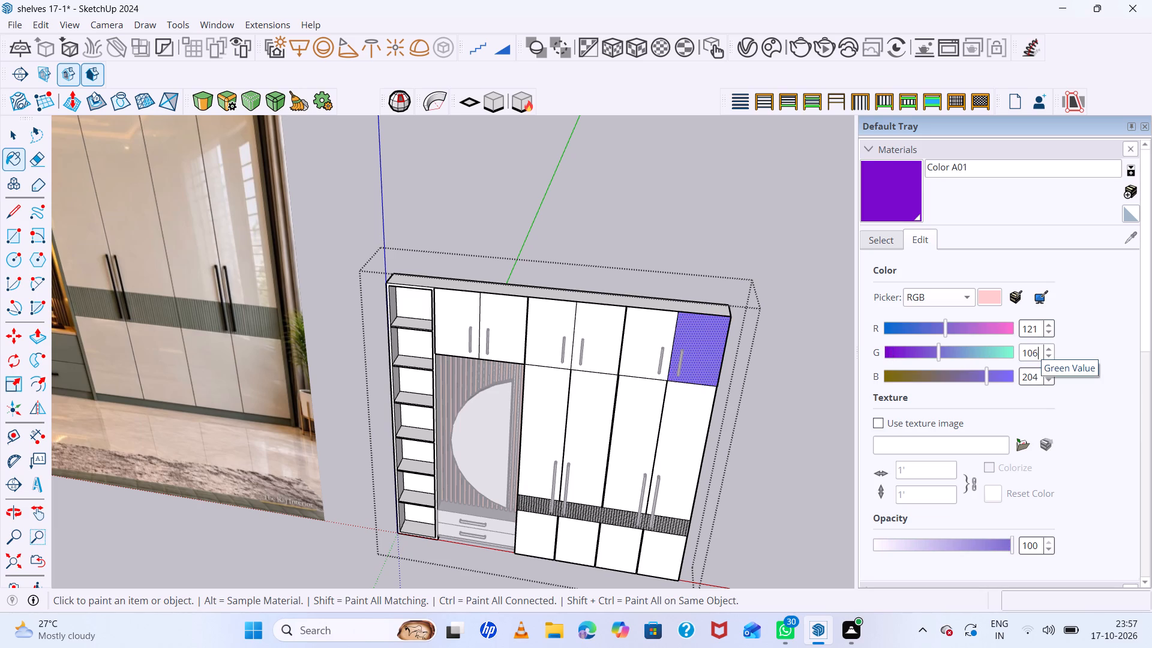
pyautogui.click(1043, 376)
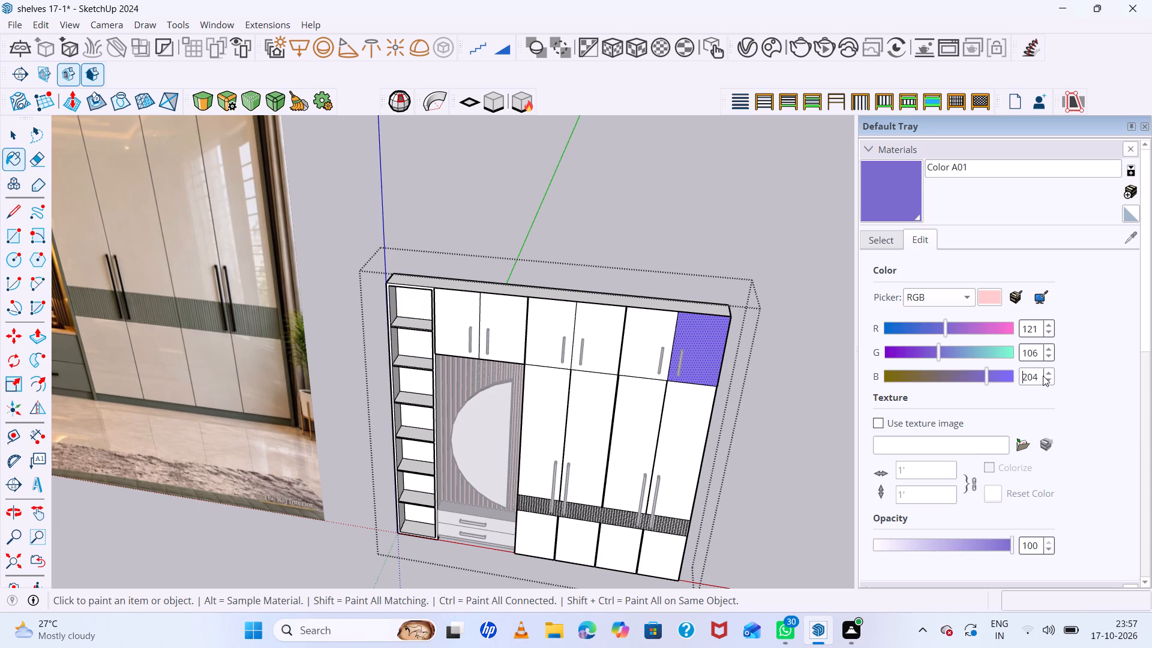
pyautogui.click(1042, 377)
pyautogui.press('BackSpace')
pyautogui.press('BackSpace')
pyautogui.press('BackSpace')
pyautogui.press('BackSpace')
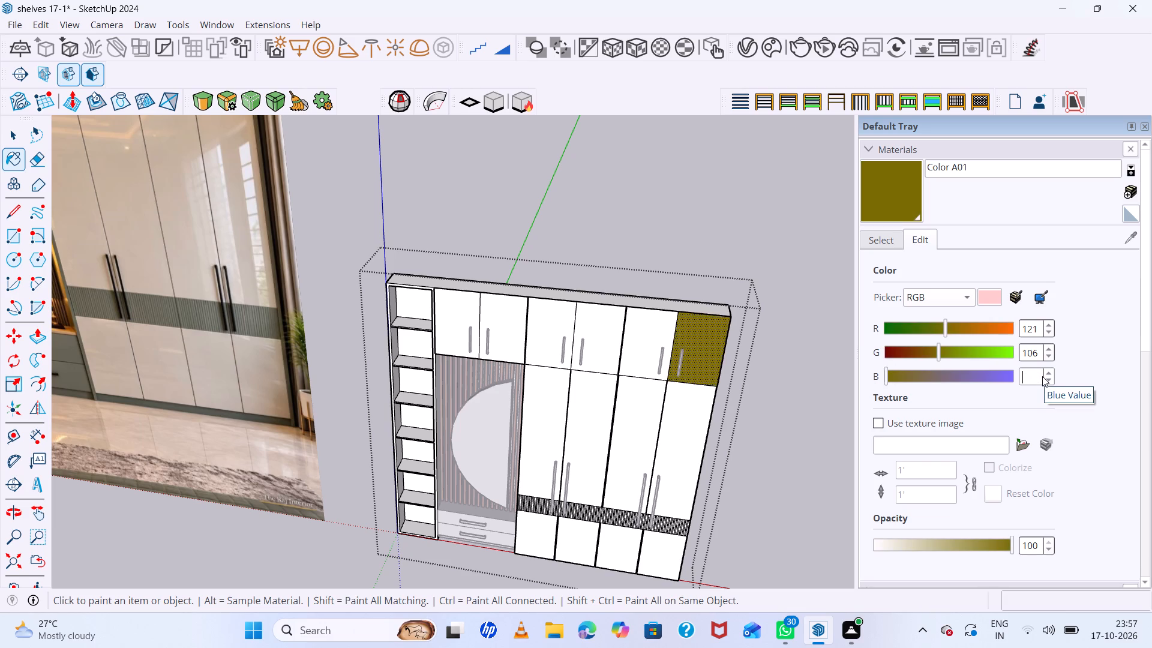
pyautogui.press('7')
pyautogui.press('9')
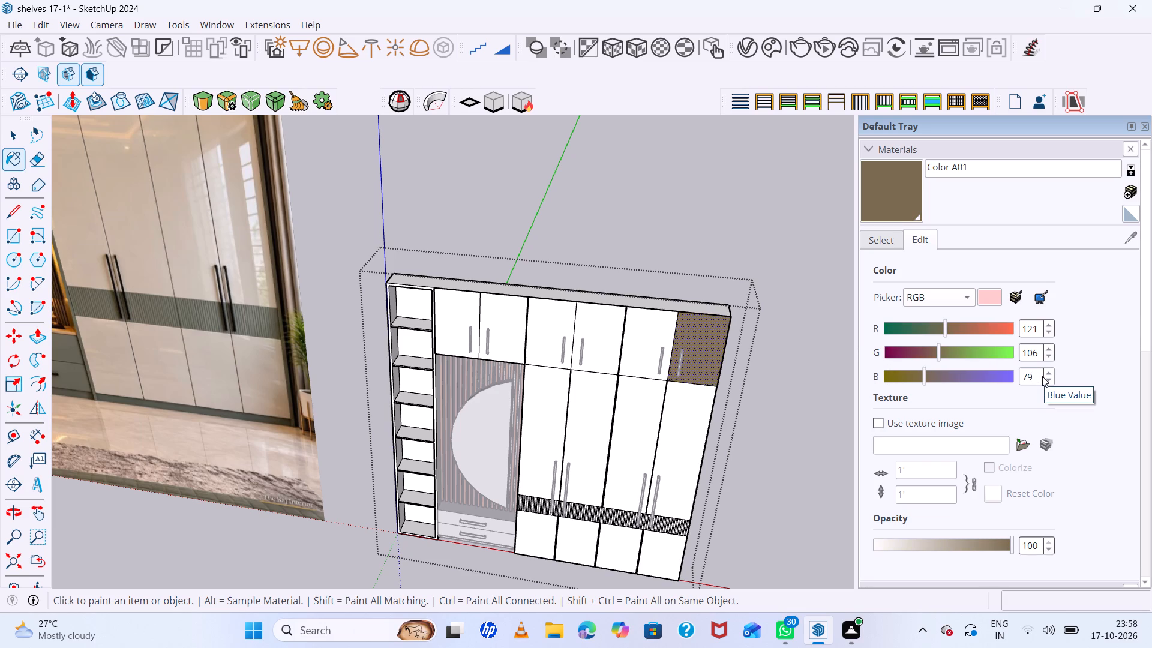
# Paint the five remaining upper doors of the wardrobe with the edited Color A01.
pyautogui.scroll(-5, 856, 293)
pyautogui.scroll(-5, 818, 326)
pyautogui.moveTo(854, 319); pyautogui.dragTo(848, 450, button='middle')
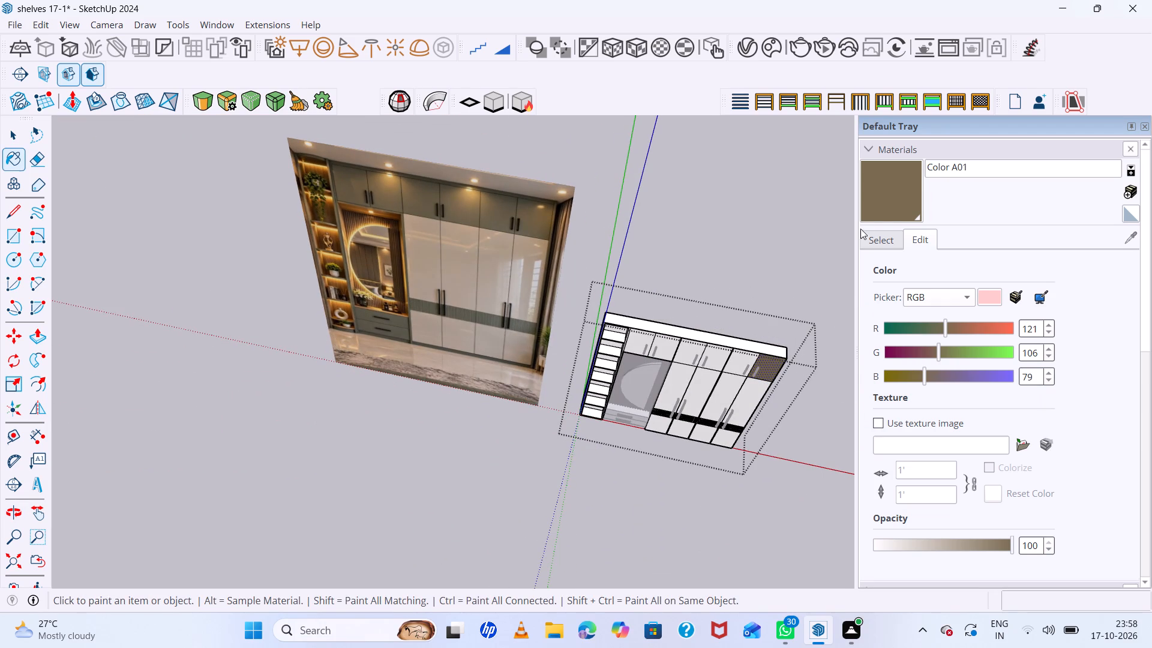
pyautogui.scroll(18, 920, 204)
pyautogui.moveTo(962, 338); pyautogui.dragTo(945, 268, button='middle')
pyautogui.moveTo(945, 268); pyautogui.dragTo(914, 212, button='middle')
pyautogui.scroll(4, 936, 332)
pyautogui.scroll(-3, 936, 332)
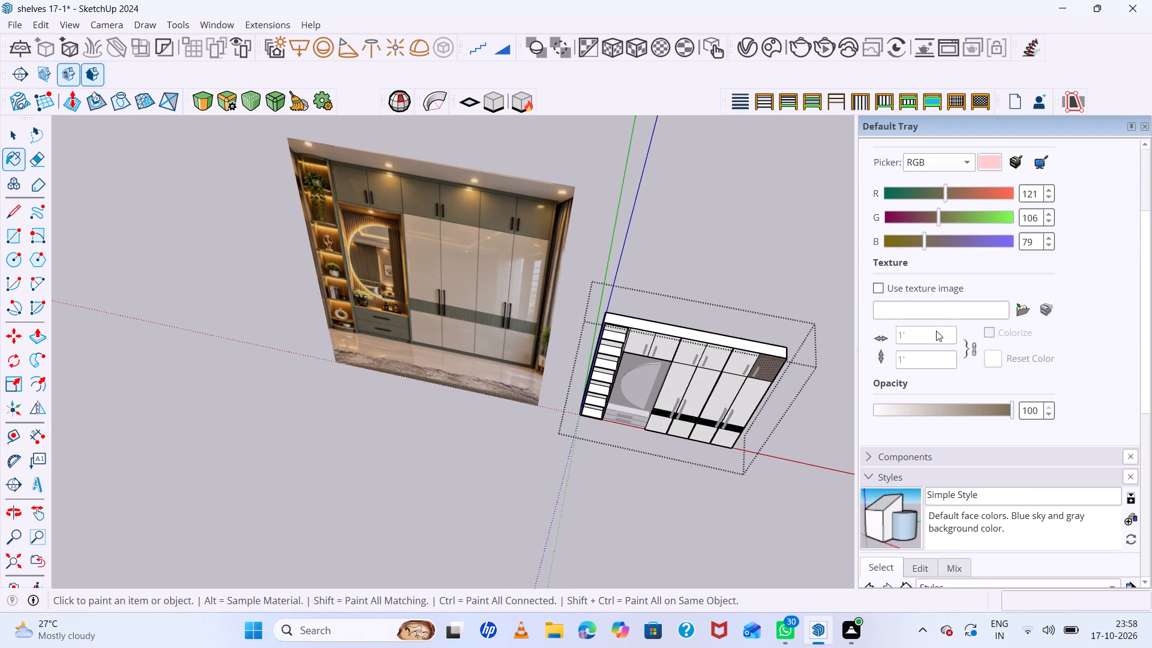
pyautogui.scroll(5, 968, 244)
pyautogui.click(893, 197)
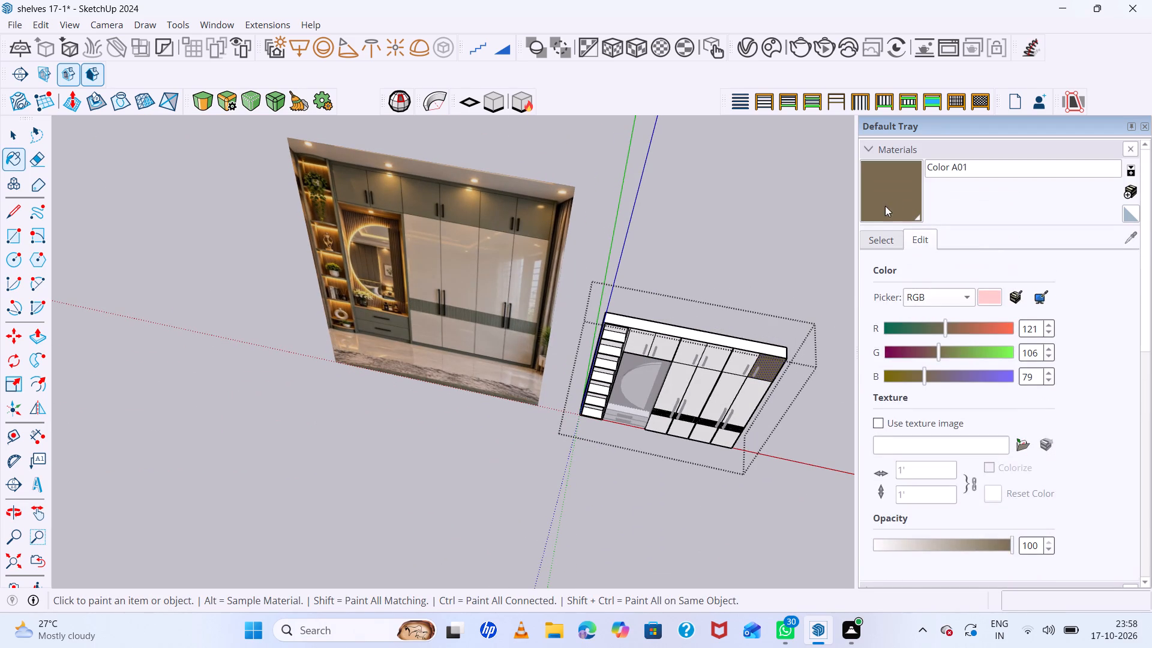
pyautogui.scroll(6, 784, 354)
pyautogui.moveTo(790, 374); pyautogui.dragTo(818, 218, button='middle')
pyautogui.scroll(6, 740, 277)
pyautogui.click(688, 268)
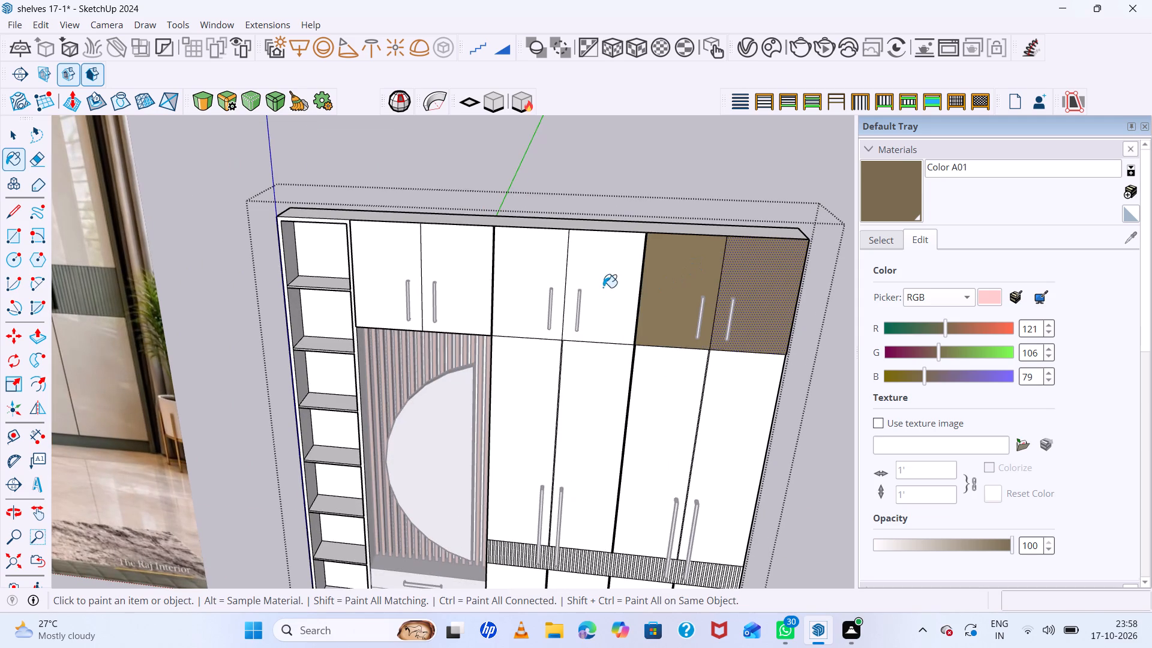
pyautogui.click(591, 280)
pyautogui.click(535, 281)
pyautogui.click(445, 271)
pyautogui.click(386, 269)
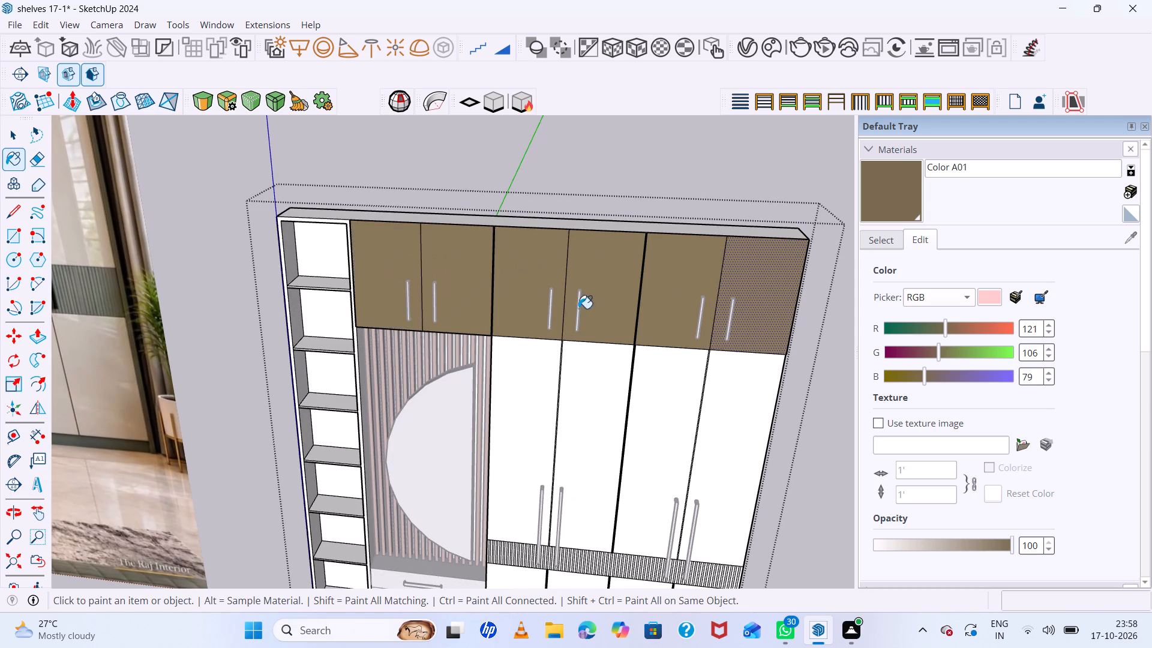
# Change Color A01 to red 101, green 95 and blue 79.
pyautogui.scroll(-13, 592, 308)
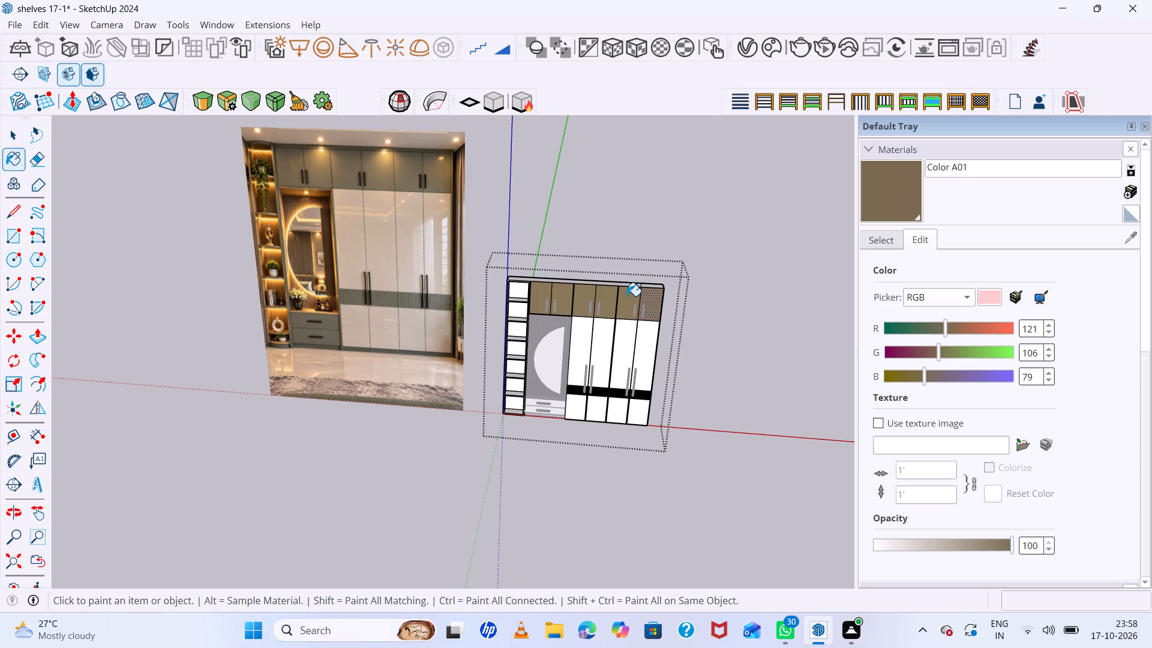
pyautogui.click(1042, 329)
pyautogui.press('BackSpace')
pyautogui.press('BackSpace')
pyautogui.press('BackSpace')
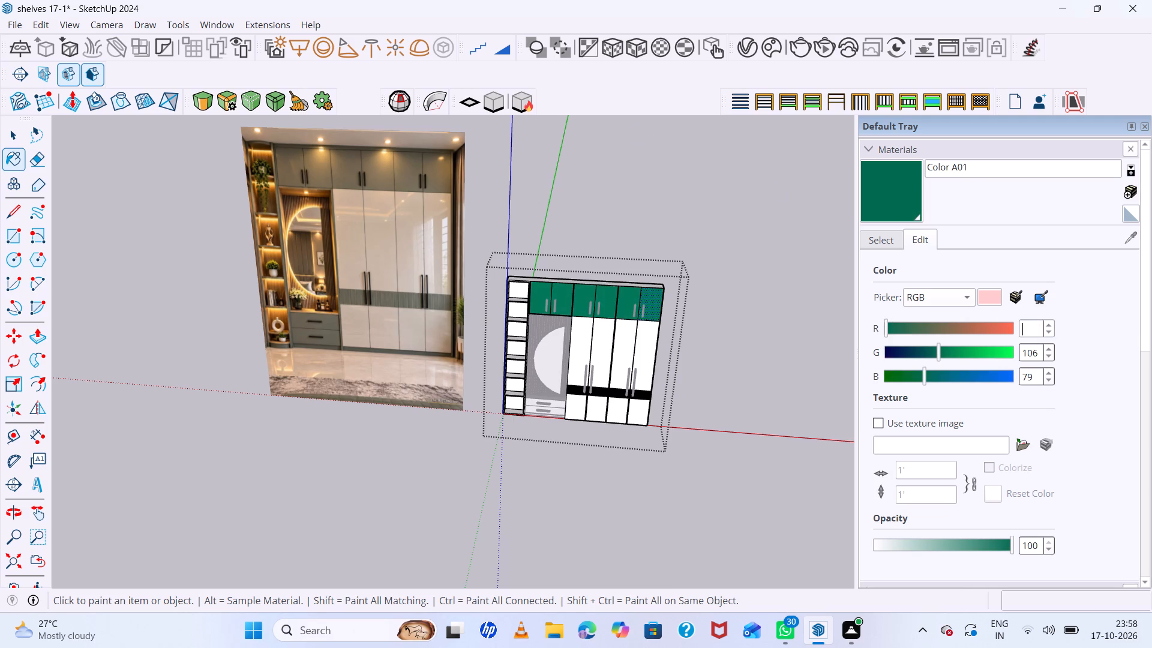
pyautogui.write('101')
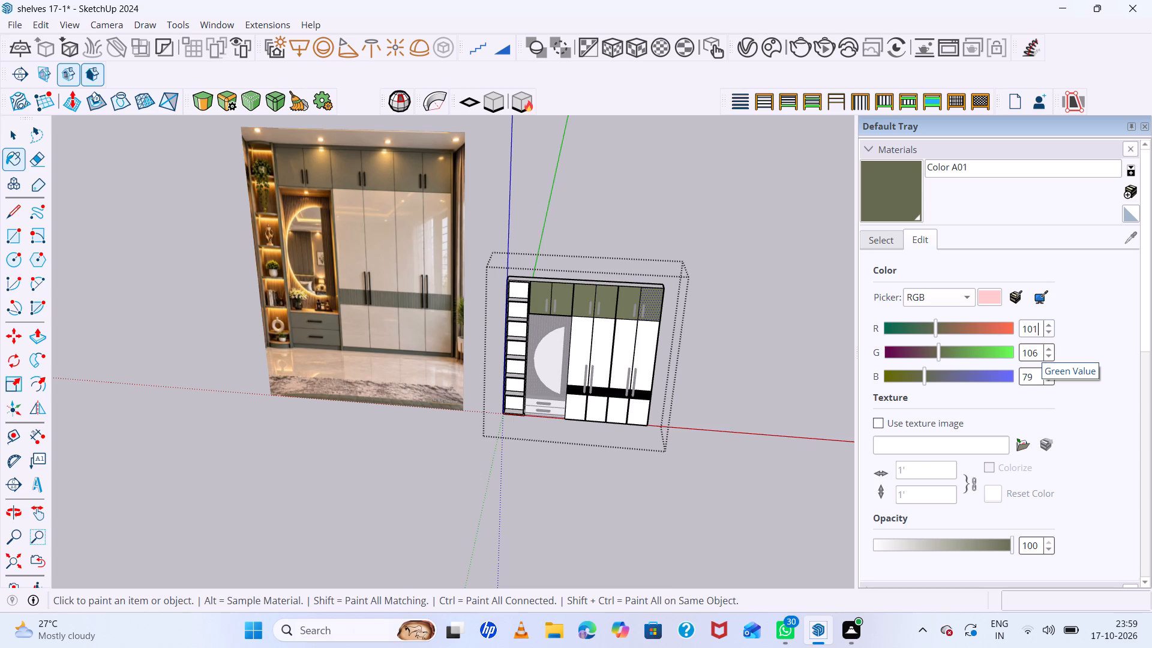
pyautogui.click(1038, 355)
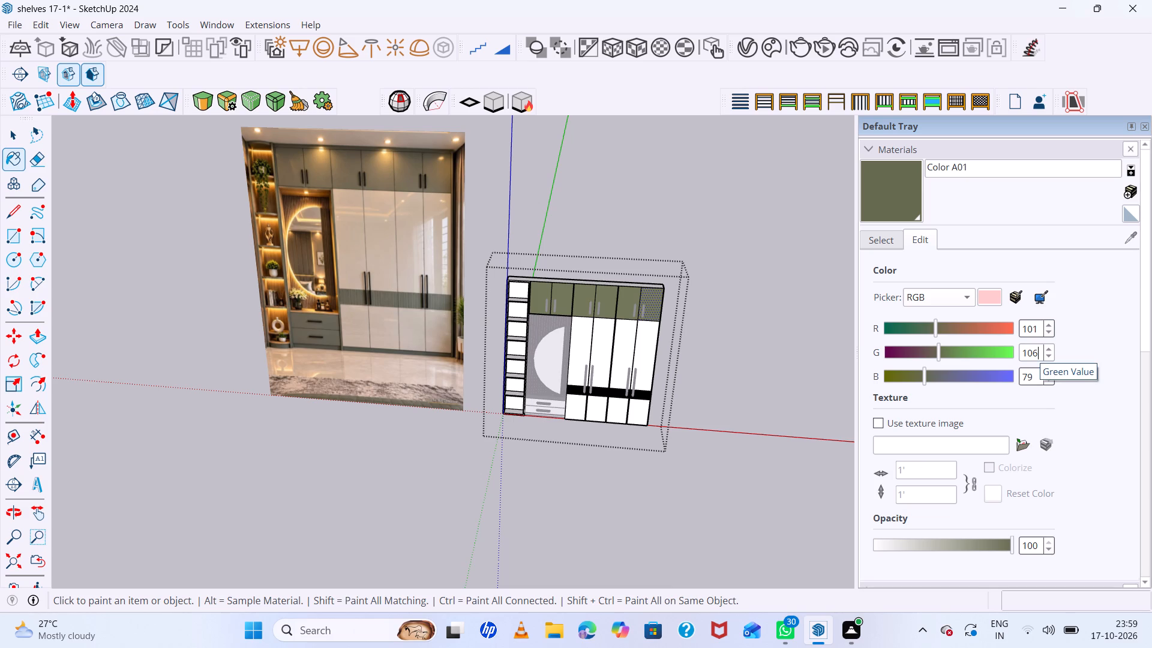
pyautogui.press('BackSpace')
pyautogui.press('BackSpace')
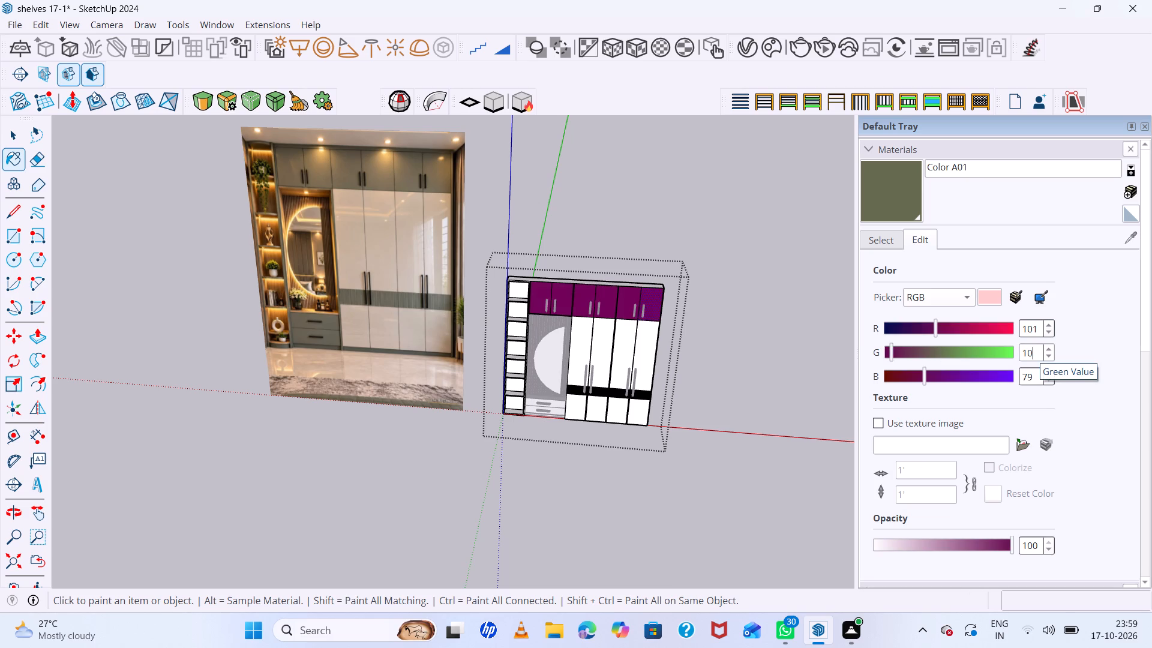
pyautogui.press('BackSpace')
pyautogui.write('95')
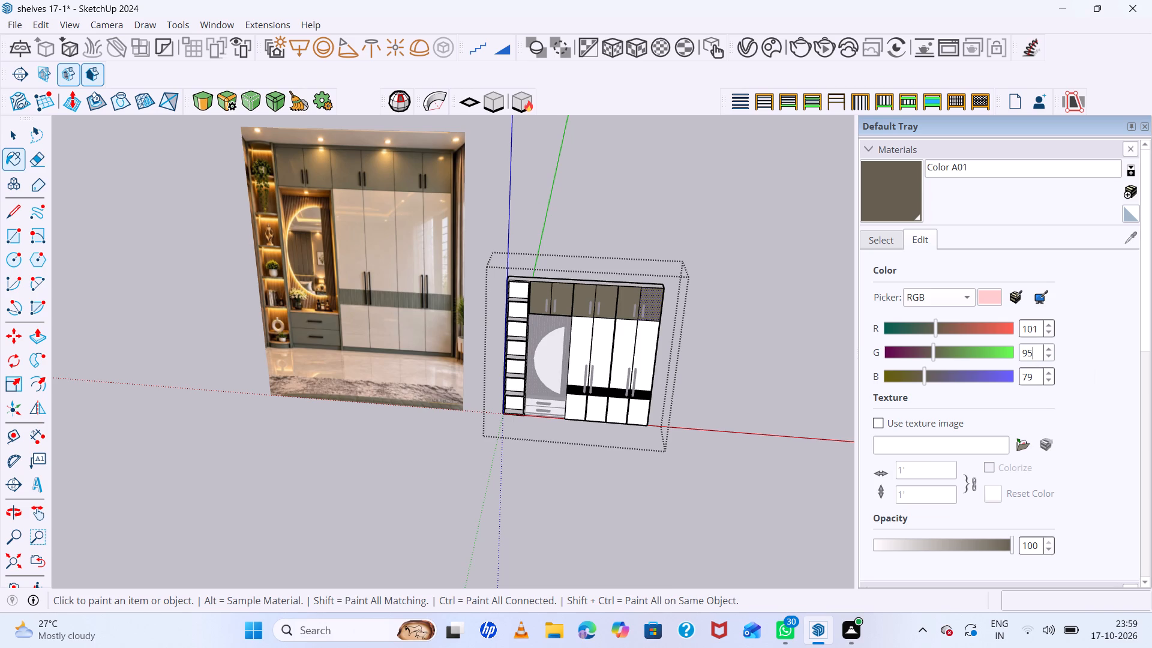
pyautogui.click(1041, 375)
pyautogui.press('BackSpace')
pyautogui.press('BackSpace')
pyautogui.write('79')
# Raise Color A01's green value to 116.
pyautogui.scroll(3, 945, 352)
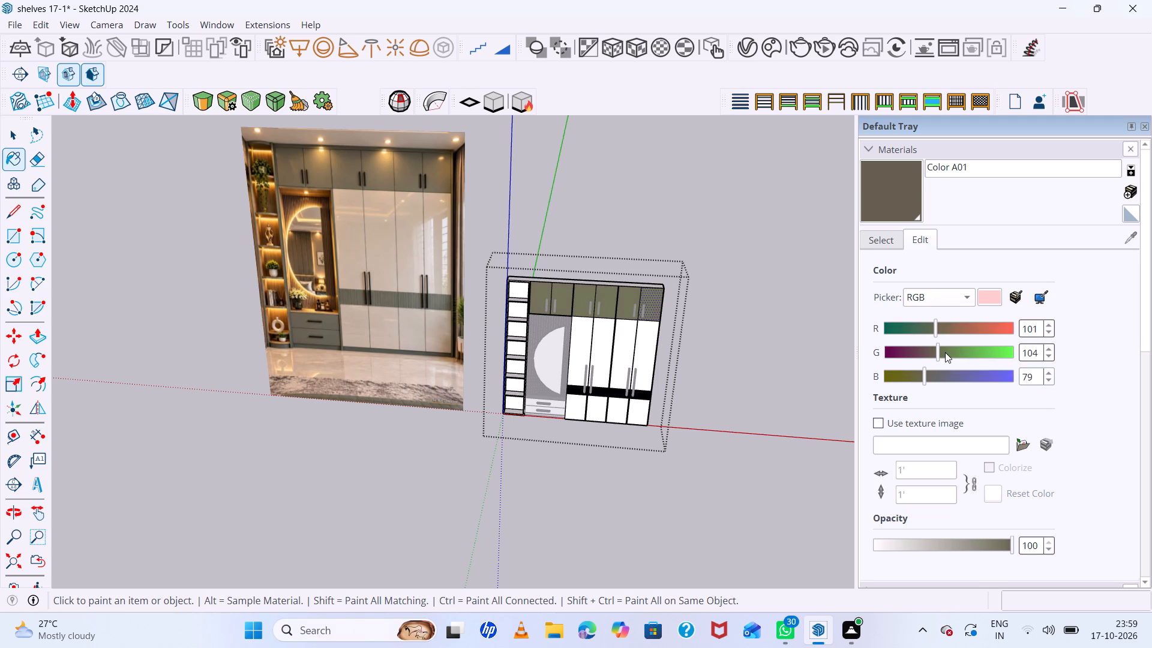
pyautogui.scroll(4, 945, 352)
pyautogui.press('space')
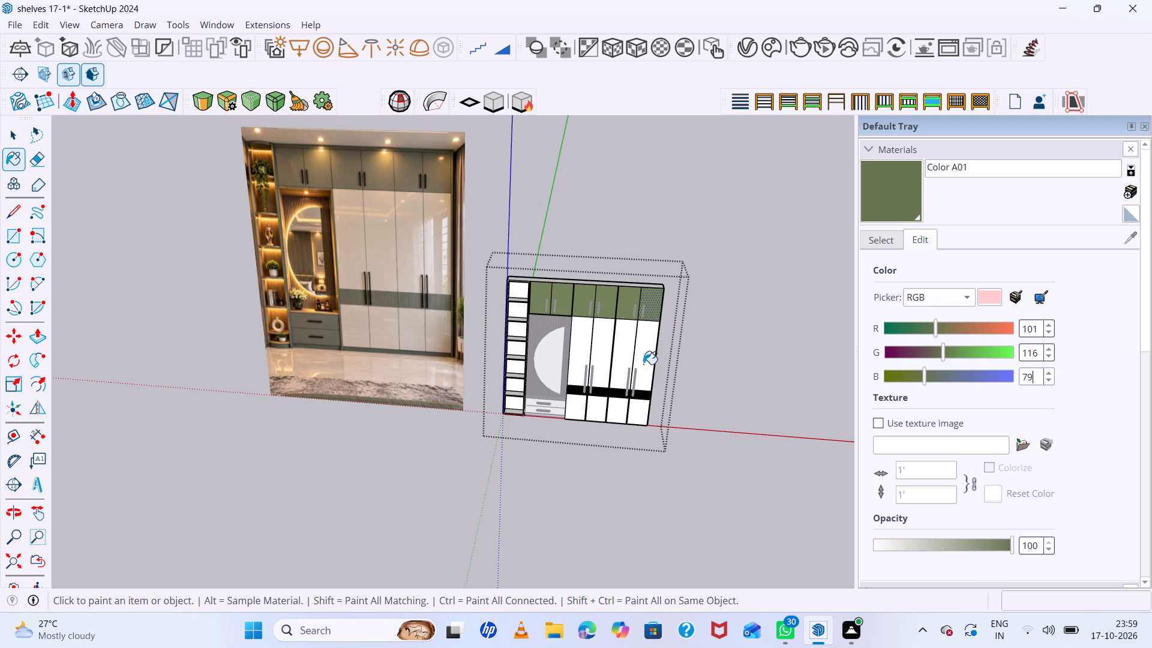
# Paint nine alternate flutes with Color A01 at the fluted band's outer end, farthest from the mirror.
pyautogui.scroll(14, 644, 365)
pyautogui.click(642, 436)
pyautogui.scroll(13, 642, 436)
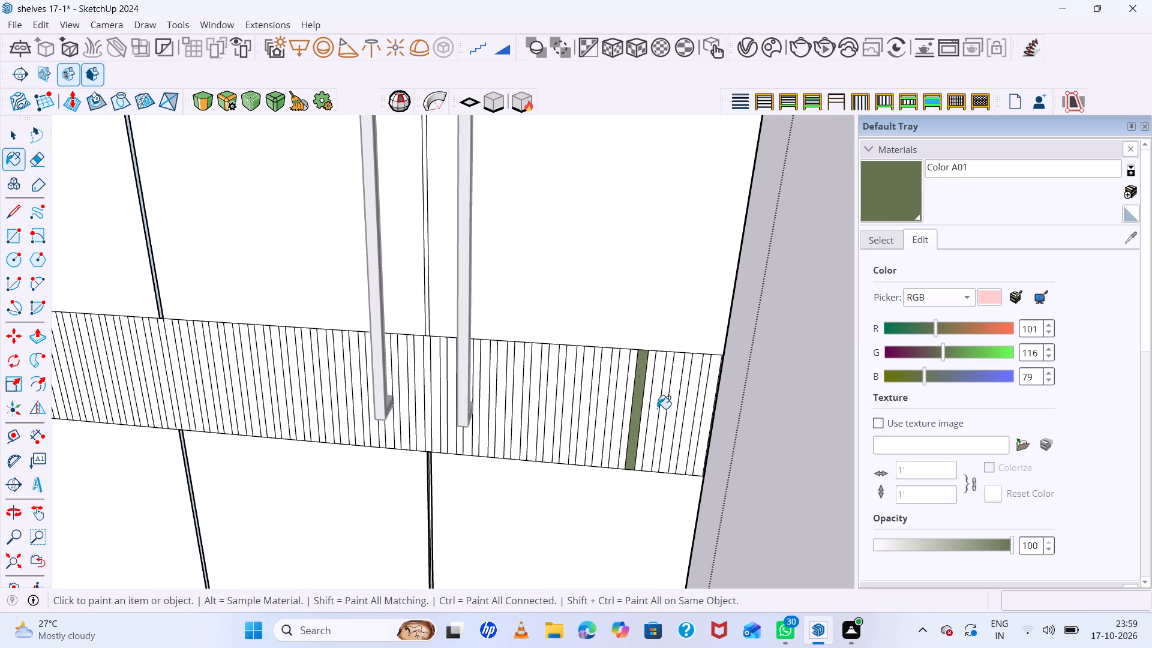
pyautogui.click(660, 387)
pyautogui.click(674, 384)
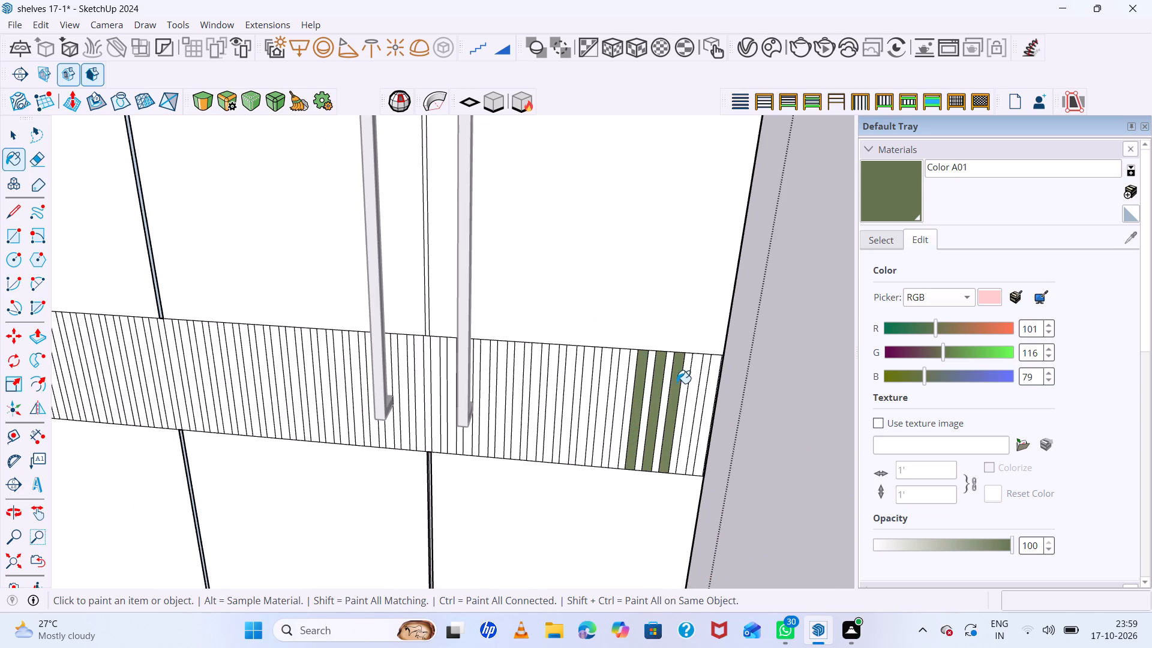
pyautogui.click(694, 386)
pyautogui.click(712, 391)
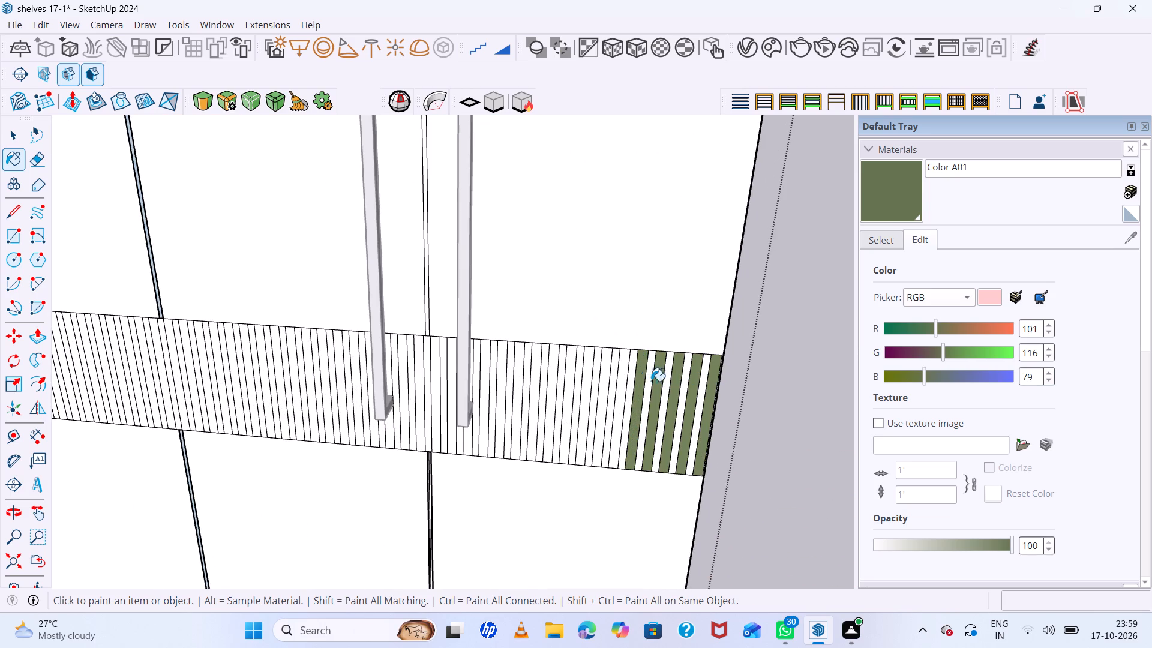
pyautogui.click(625, 380)
pyautogui.scroll(5, 601, 379)
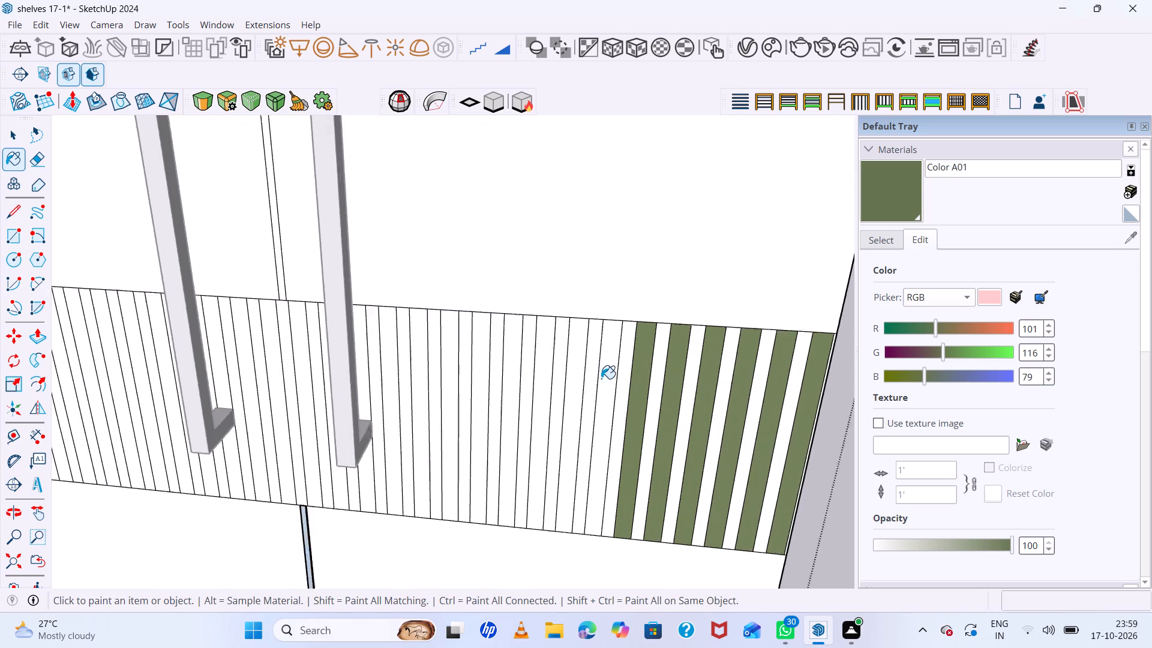
pyautogui.scroll(2, 601, 379)
pyautogui.click(608, 354)
pyautogui.click(571, 348)
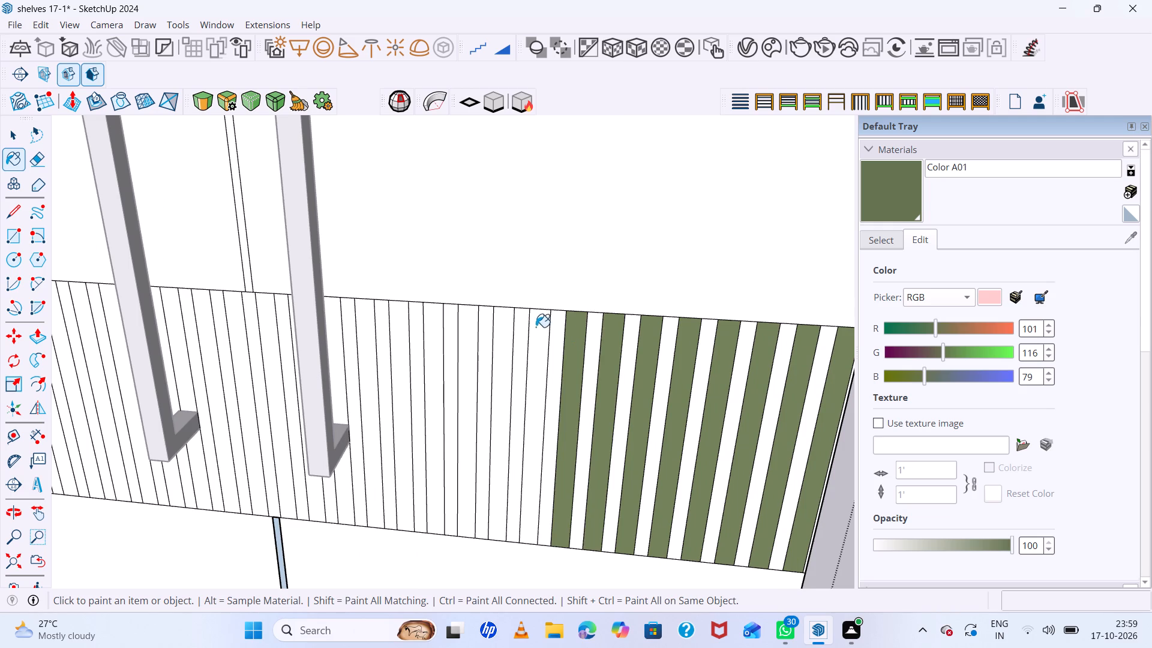
pyautogui.click(536, 327)
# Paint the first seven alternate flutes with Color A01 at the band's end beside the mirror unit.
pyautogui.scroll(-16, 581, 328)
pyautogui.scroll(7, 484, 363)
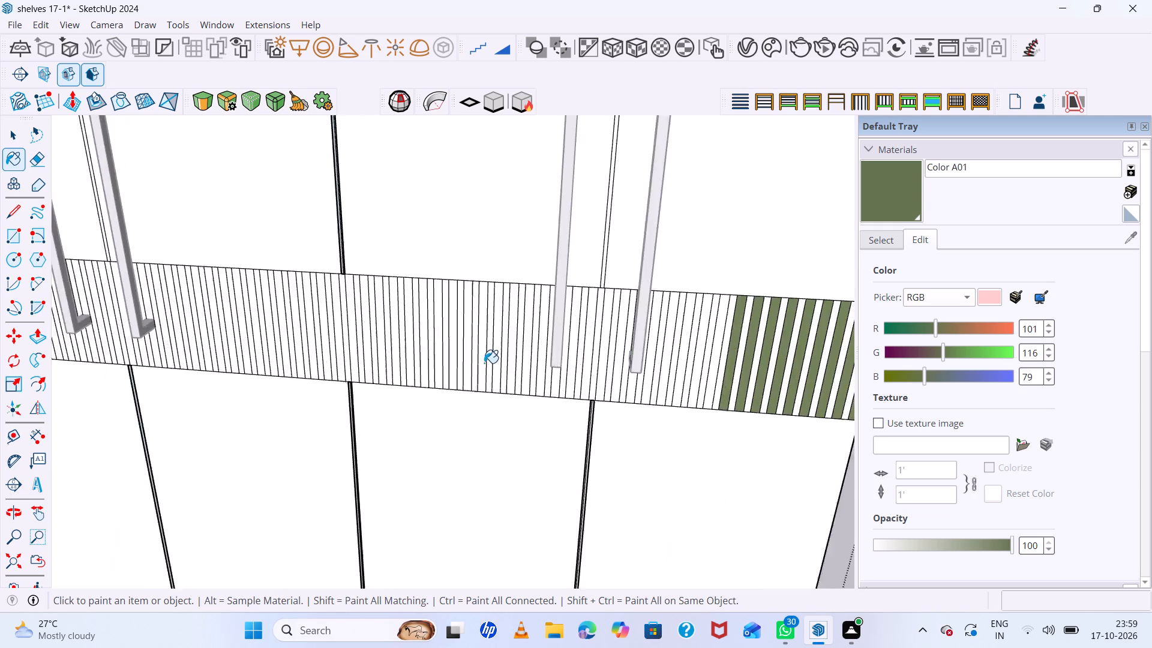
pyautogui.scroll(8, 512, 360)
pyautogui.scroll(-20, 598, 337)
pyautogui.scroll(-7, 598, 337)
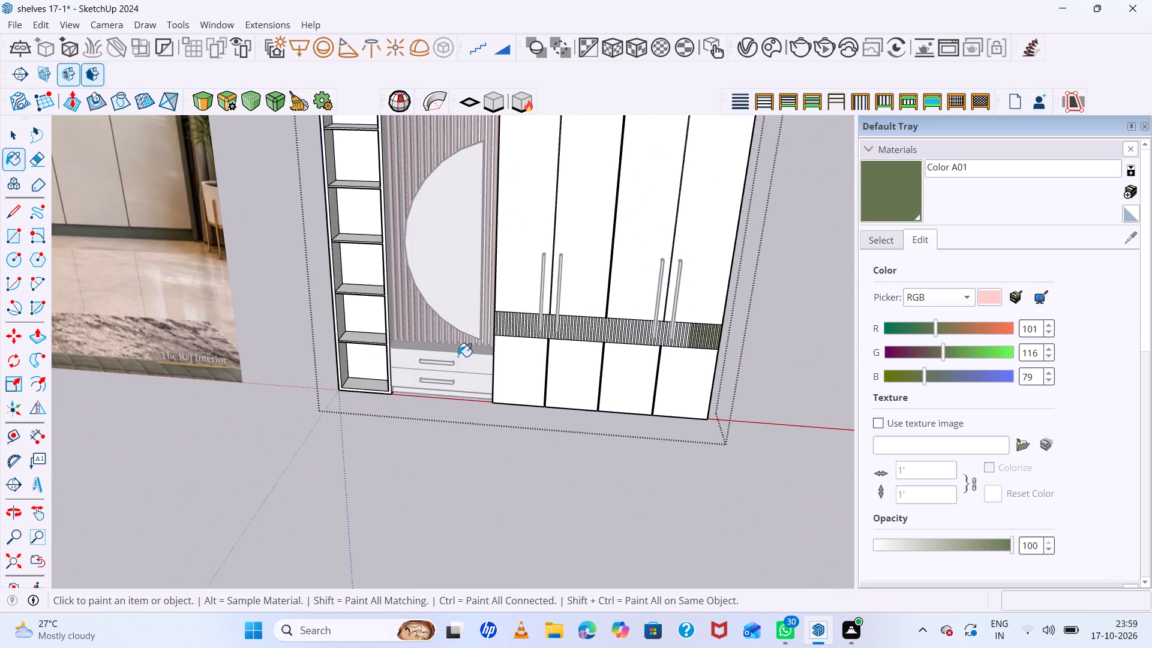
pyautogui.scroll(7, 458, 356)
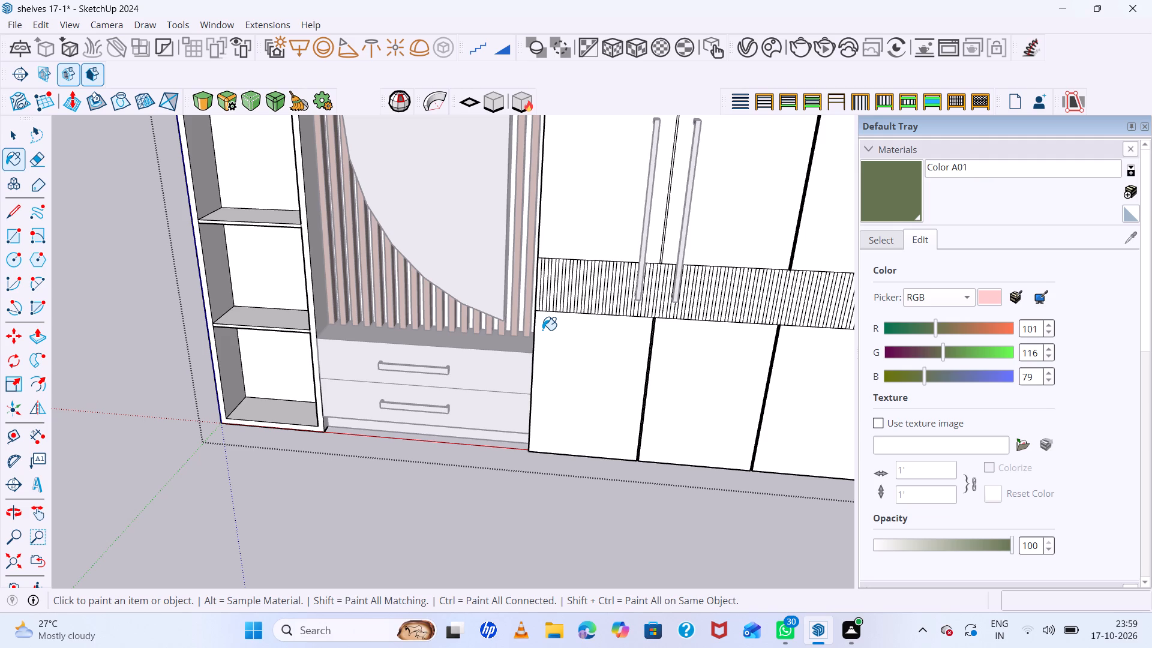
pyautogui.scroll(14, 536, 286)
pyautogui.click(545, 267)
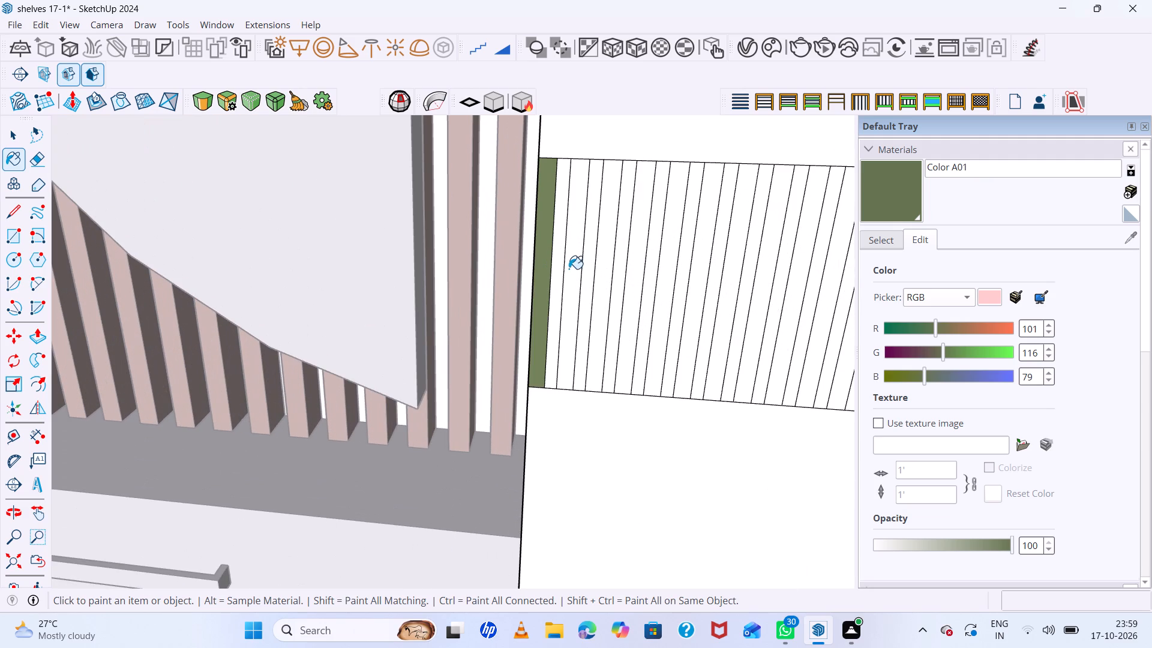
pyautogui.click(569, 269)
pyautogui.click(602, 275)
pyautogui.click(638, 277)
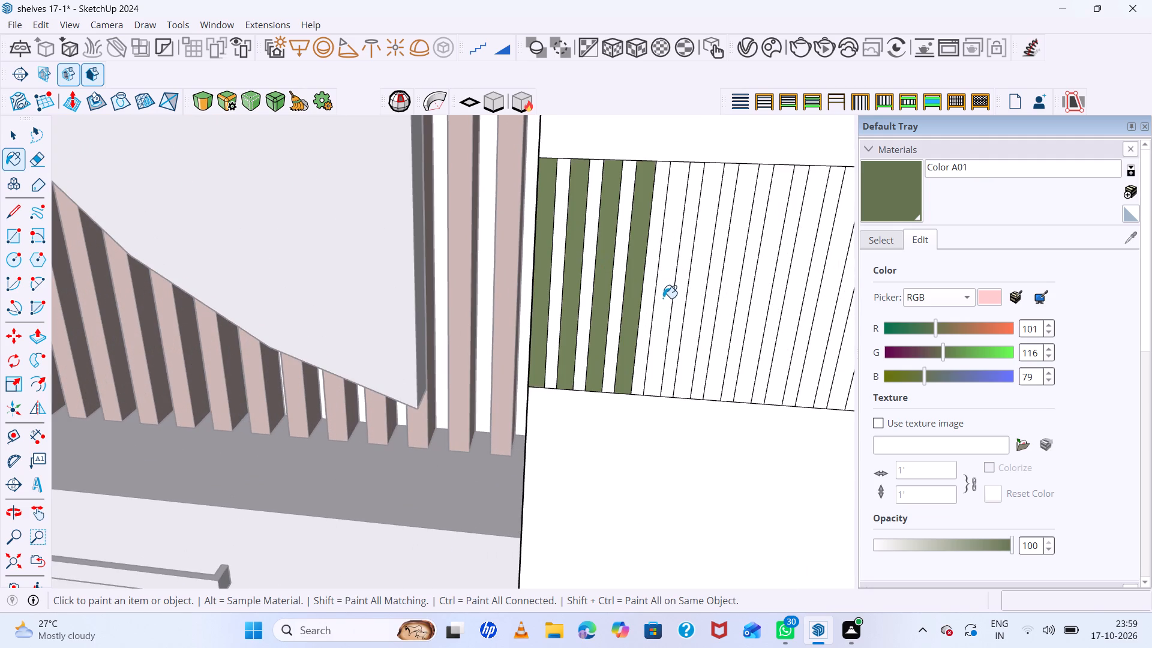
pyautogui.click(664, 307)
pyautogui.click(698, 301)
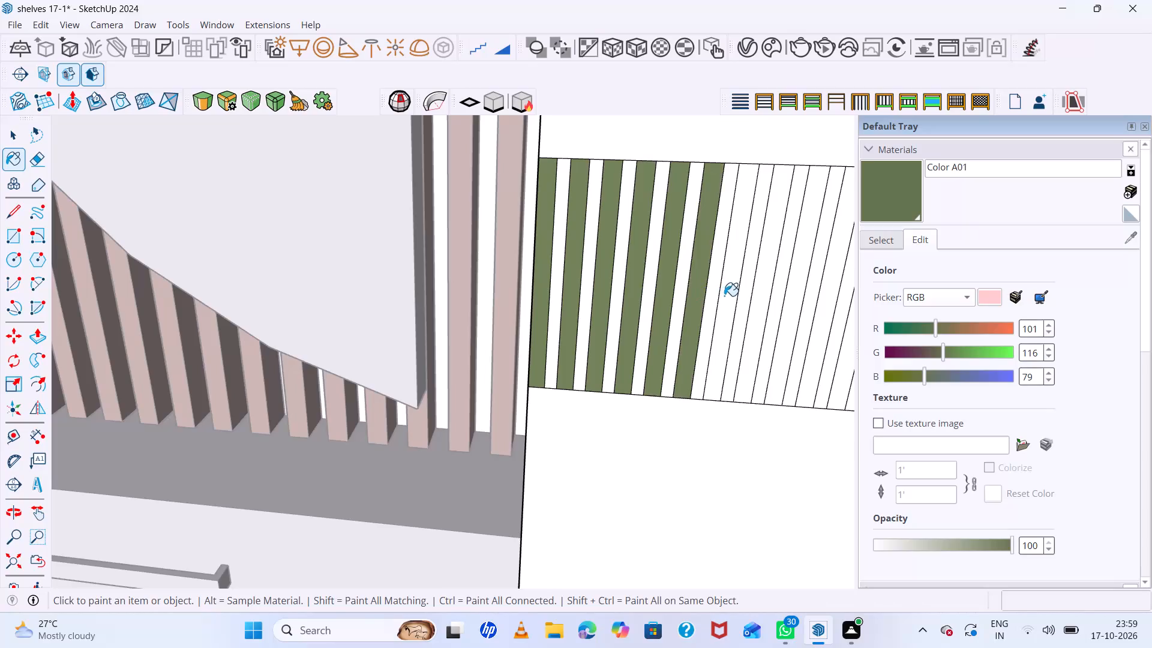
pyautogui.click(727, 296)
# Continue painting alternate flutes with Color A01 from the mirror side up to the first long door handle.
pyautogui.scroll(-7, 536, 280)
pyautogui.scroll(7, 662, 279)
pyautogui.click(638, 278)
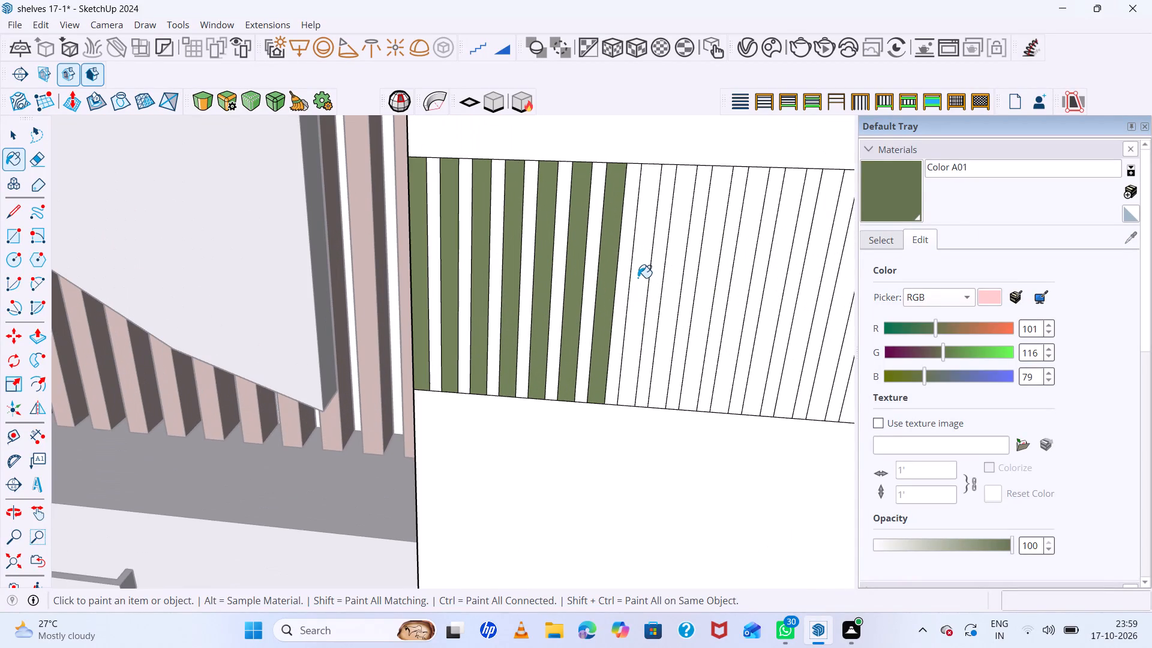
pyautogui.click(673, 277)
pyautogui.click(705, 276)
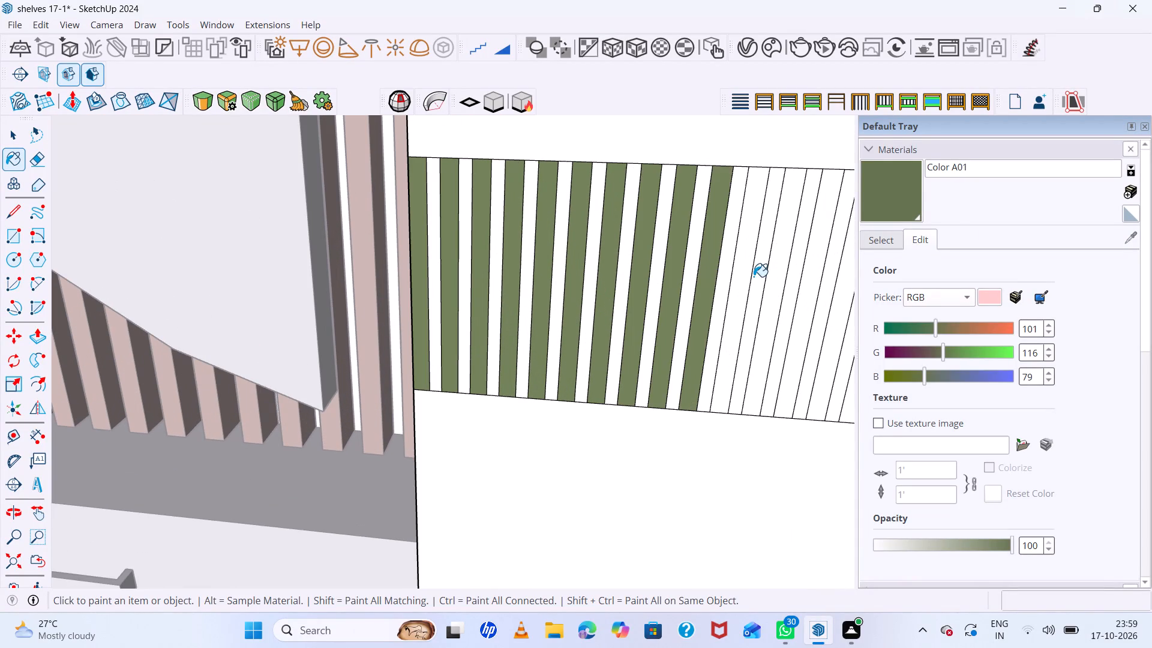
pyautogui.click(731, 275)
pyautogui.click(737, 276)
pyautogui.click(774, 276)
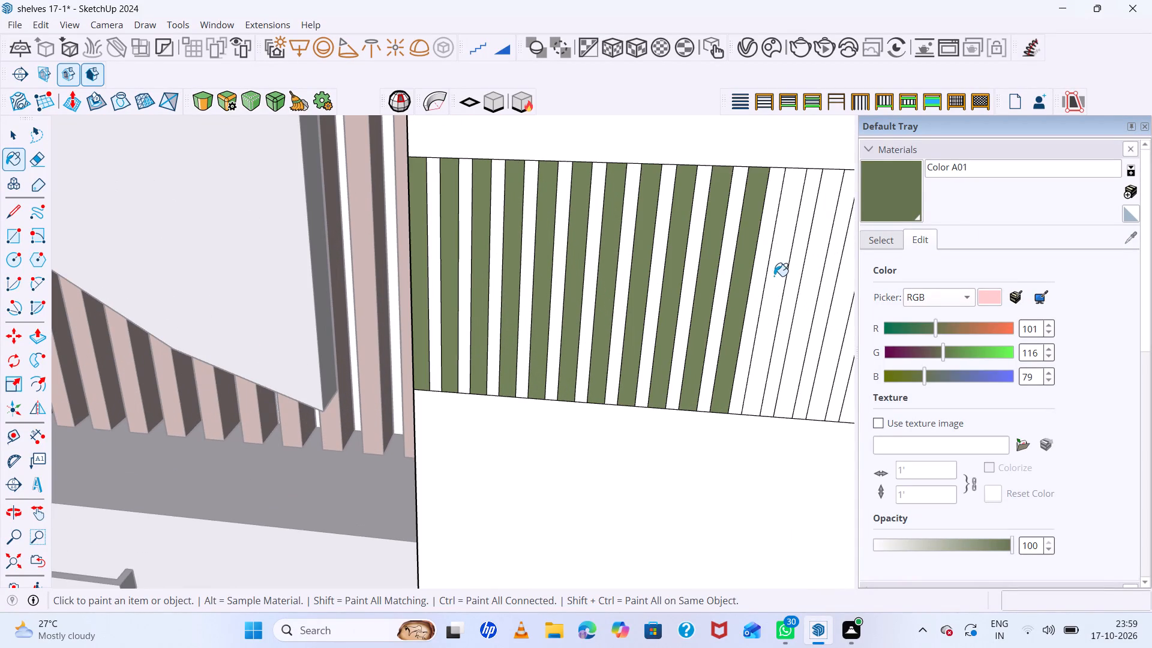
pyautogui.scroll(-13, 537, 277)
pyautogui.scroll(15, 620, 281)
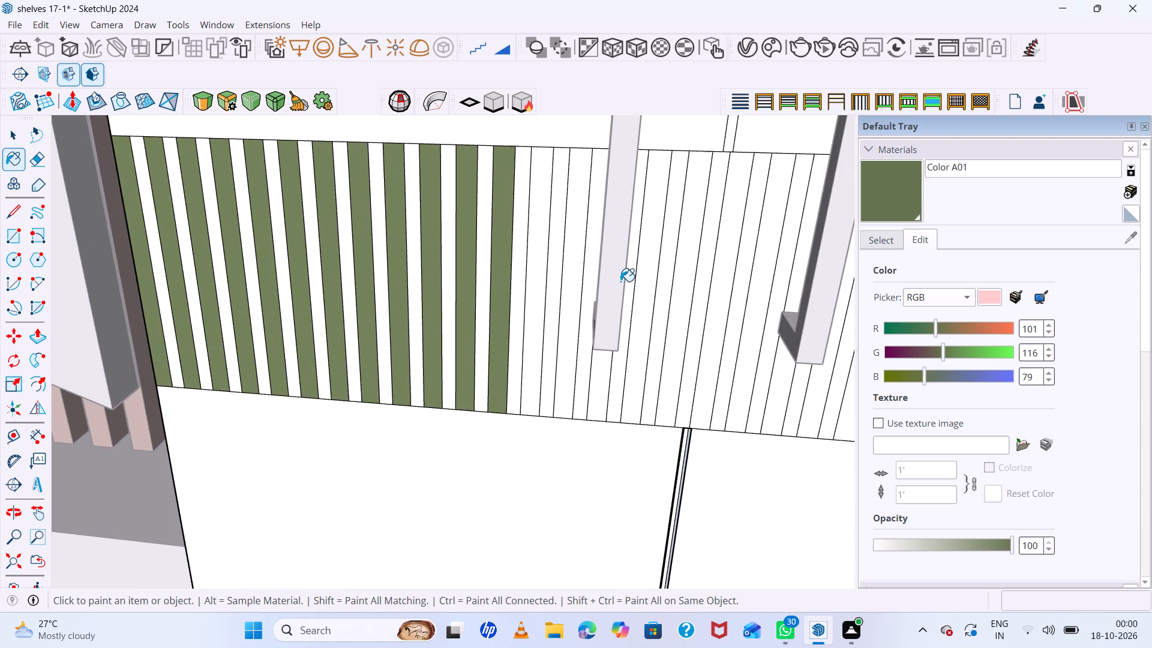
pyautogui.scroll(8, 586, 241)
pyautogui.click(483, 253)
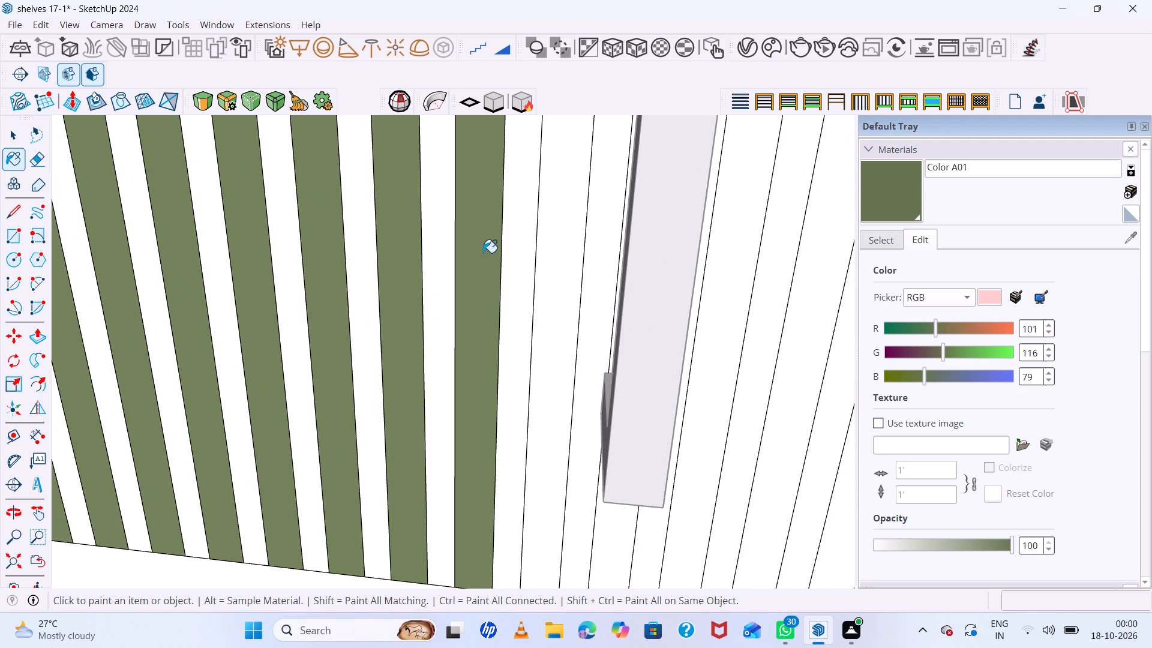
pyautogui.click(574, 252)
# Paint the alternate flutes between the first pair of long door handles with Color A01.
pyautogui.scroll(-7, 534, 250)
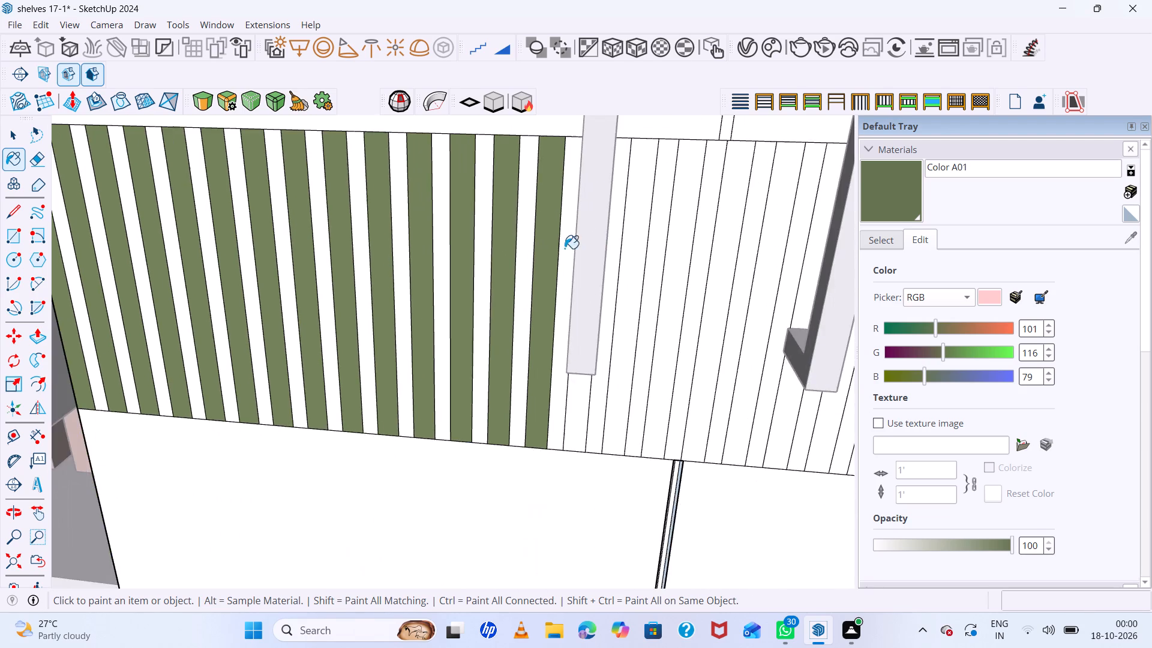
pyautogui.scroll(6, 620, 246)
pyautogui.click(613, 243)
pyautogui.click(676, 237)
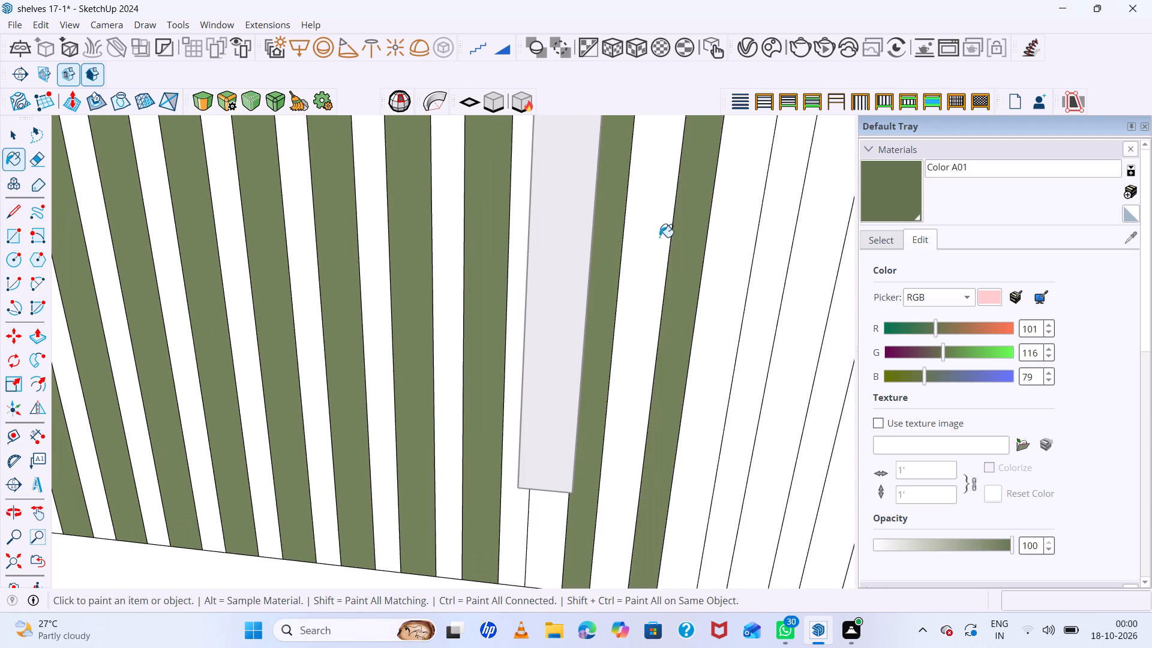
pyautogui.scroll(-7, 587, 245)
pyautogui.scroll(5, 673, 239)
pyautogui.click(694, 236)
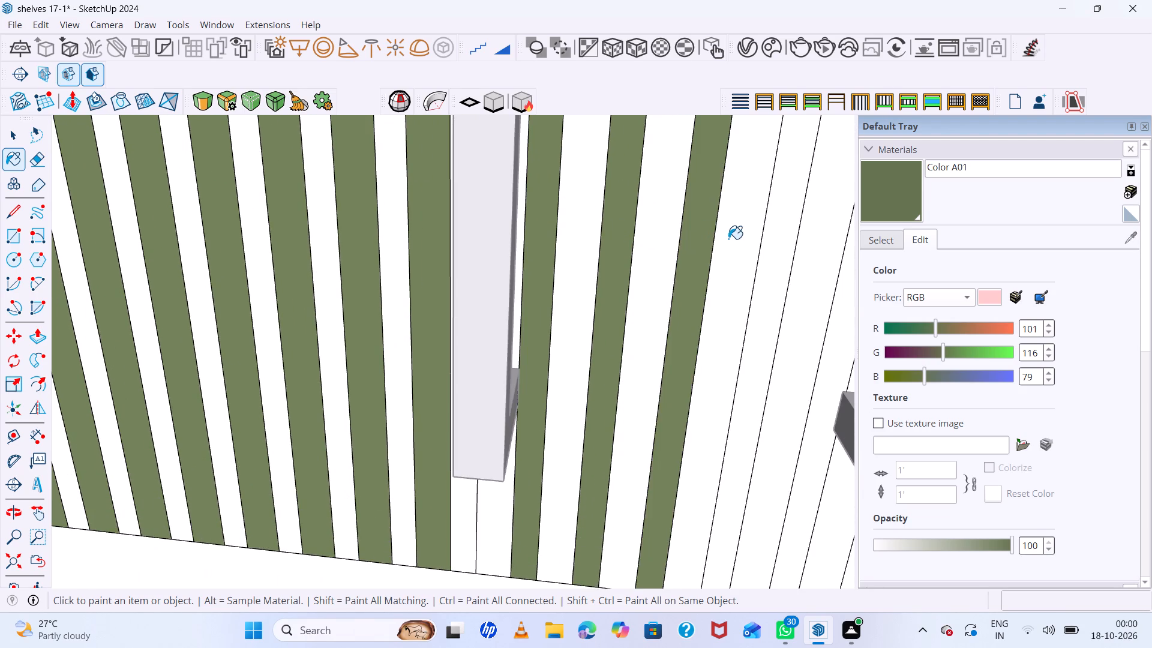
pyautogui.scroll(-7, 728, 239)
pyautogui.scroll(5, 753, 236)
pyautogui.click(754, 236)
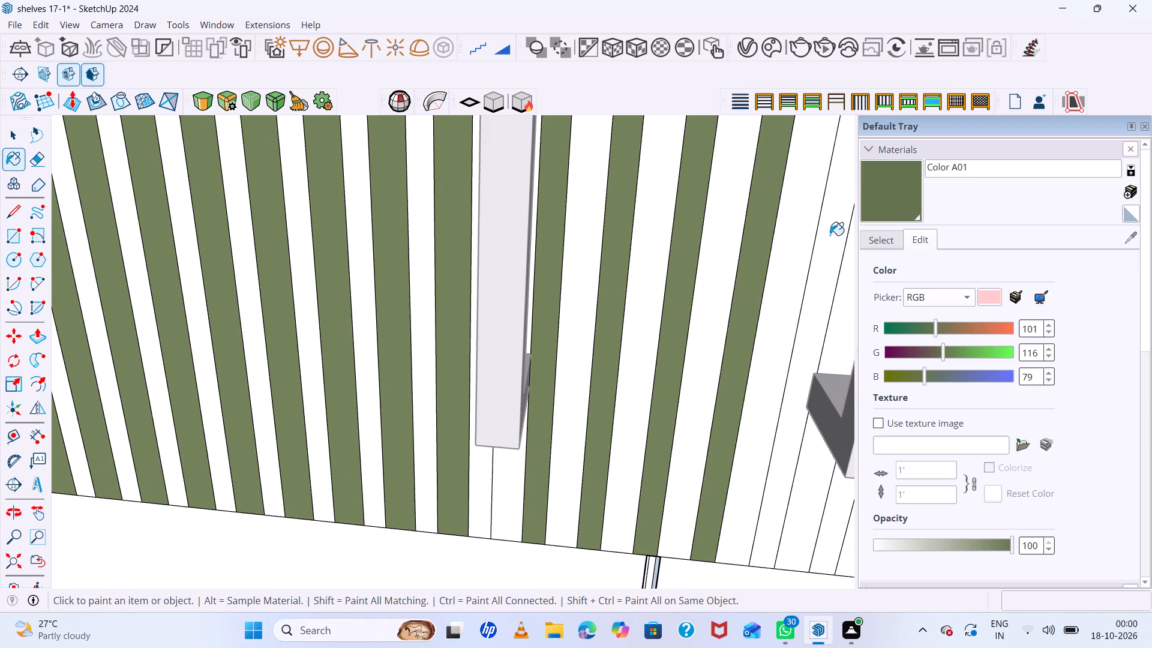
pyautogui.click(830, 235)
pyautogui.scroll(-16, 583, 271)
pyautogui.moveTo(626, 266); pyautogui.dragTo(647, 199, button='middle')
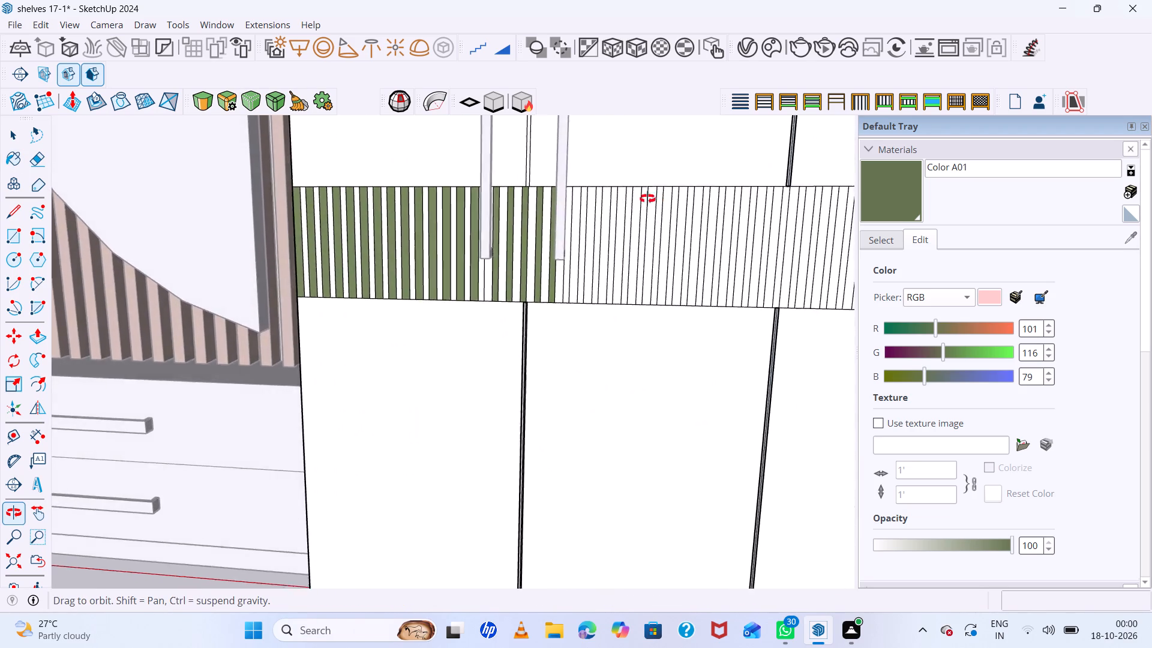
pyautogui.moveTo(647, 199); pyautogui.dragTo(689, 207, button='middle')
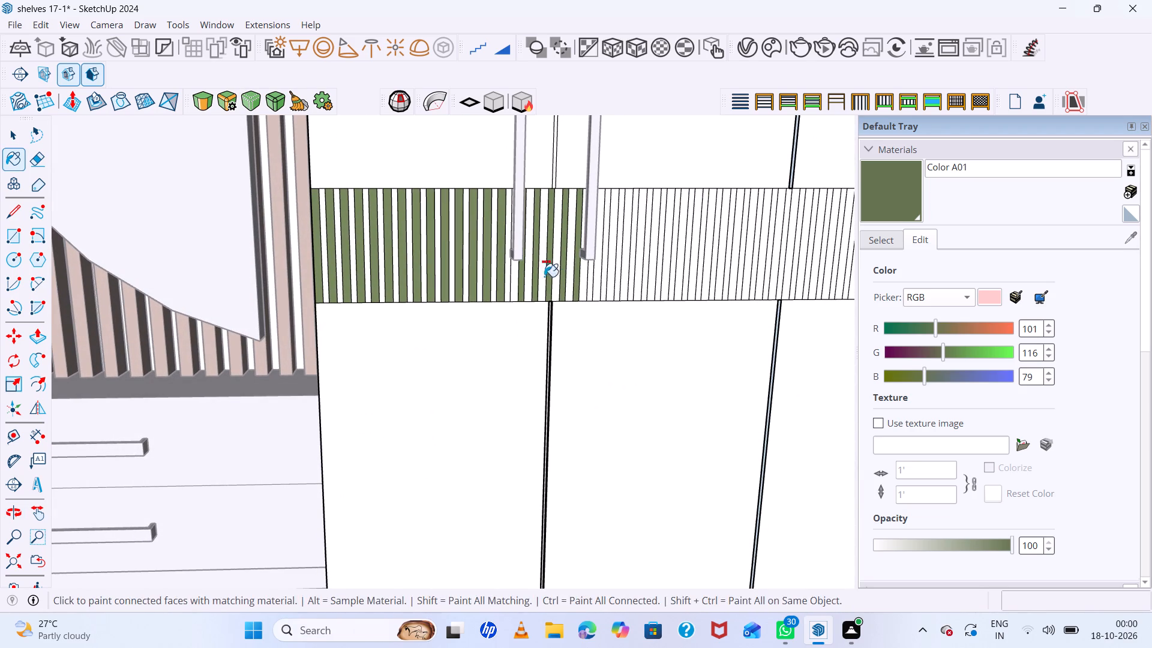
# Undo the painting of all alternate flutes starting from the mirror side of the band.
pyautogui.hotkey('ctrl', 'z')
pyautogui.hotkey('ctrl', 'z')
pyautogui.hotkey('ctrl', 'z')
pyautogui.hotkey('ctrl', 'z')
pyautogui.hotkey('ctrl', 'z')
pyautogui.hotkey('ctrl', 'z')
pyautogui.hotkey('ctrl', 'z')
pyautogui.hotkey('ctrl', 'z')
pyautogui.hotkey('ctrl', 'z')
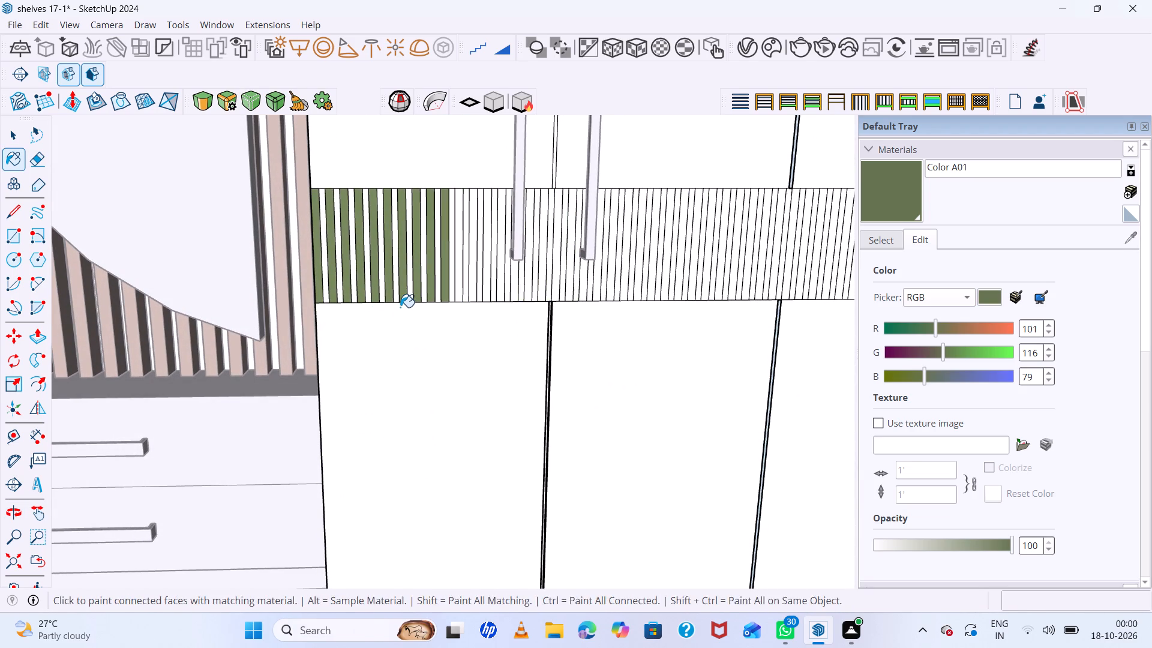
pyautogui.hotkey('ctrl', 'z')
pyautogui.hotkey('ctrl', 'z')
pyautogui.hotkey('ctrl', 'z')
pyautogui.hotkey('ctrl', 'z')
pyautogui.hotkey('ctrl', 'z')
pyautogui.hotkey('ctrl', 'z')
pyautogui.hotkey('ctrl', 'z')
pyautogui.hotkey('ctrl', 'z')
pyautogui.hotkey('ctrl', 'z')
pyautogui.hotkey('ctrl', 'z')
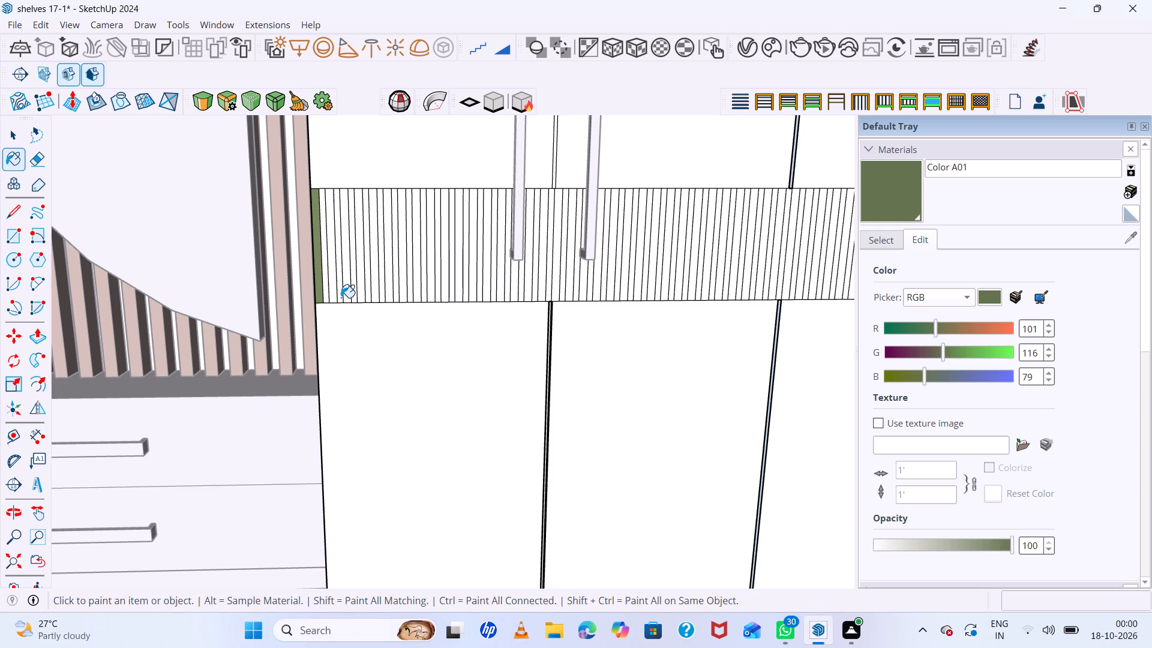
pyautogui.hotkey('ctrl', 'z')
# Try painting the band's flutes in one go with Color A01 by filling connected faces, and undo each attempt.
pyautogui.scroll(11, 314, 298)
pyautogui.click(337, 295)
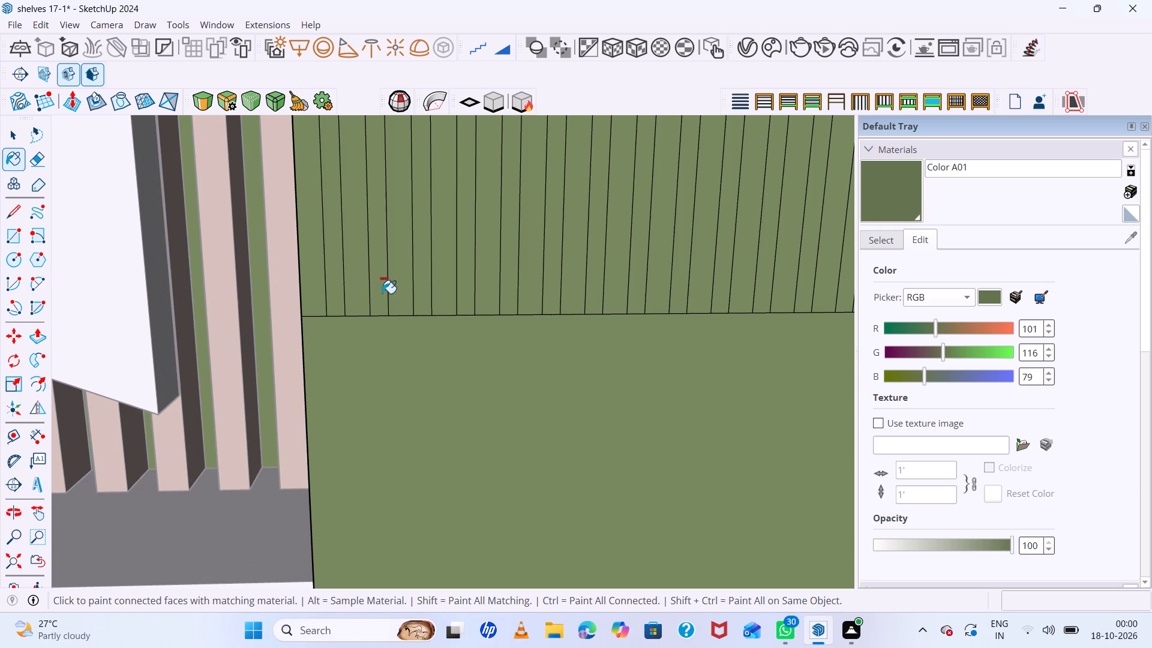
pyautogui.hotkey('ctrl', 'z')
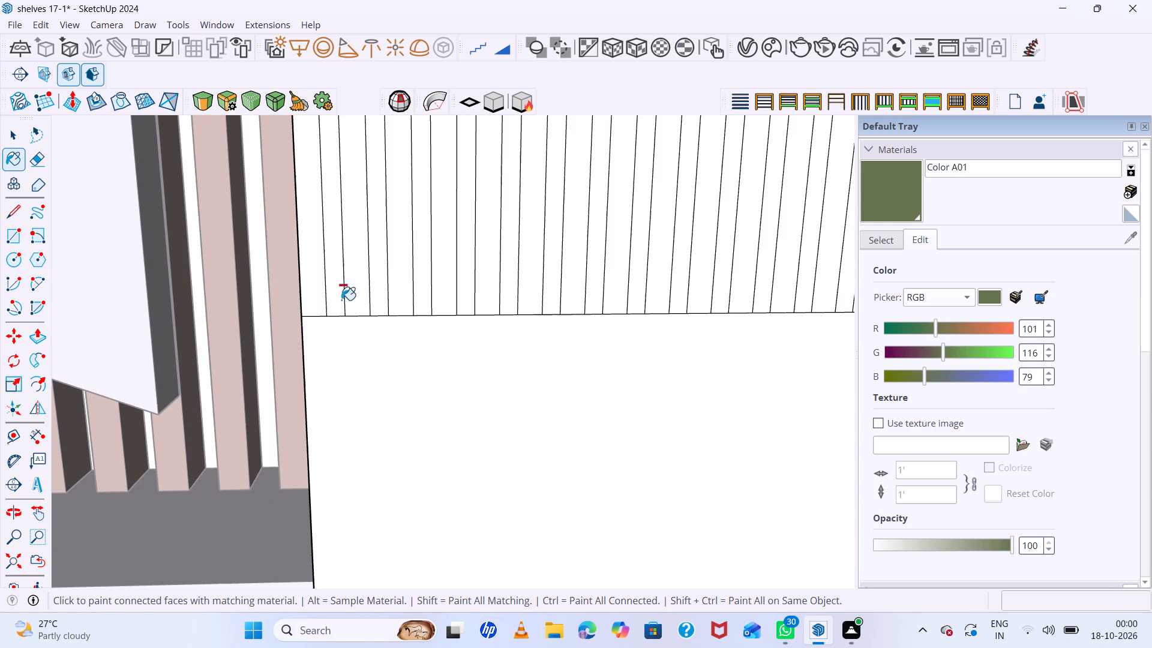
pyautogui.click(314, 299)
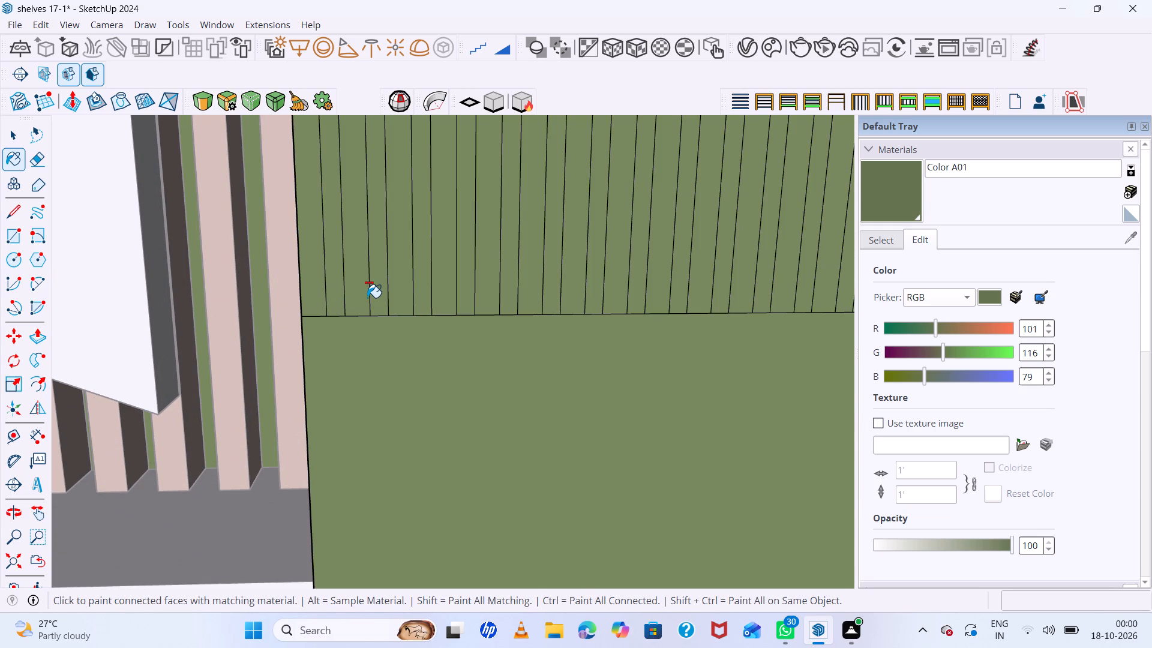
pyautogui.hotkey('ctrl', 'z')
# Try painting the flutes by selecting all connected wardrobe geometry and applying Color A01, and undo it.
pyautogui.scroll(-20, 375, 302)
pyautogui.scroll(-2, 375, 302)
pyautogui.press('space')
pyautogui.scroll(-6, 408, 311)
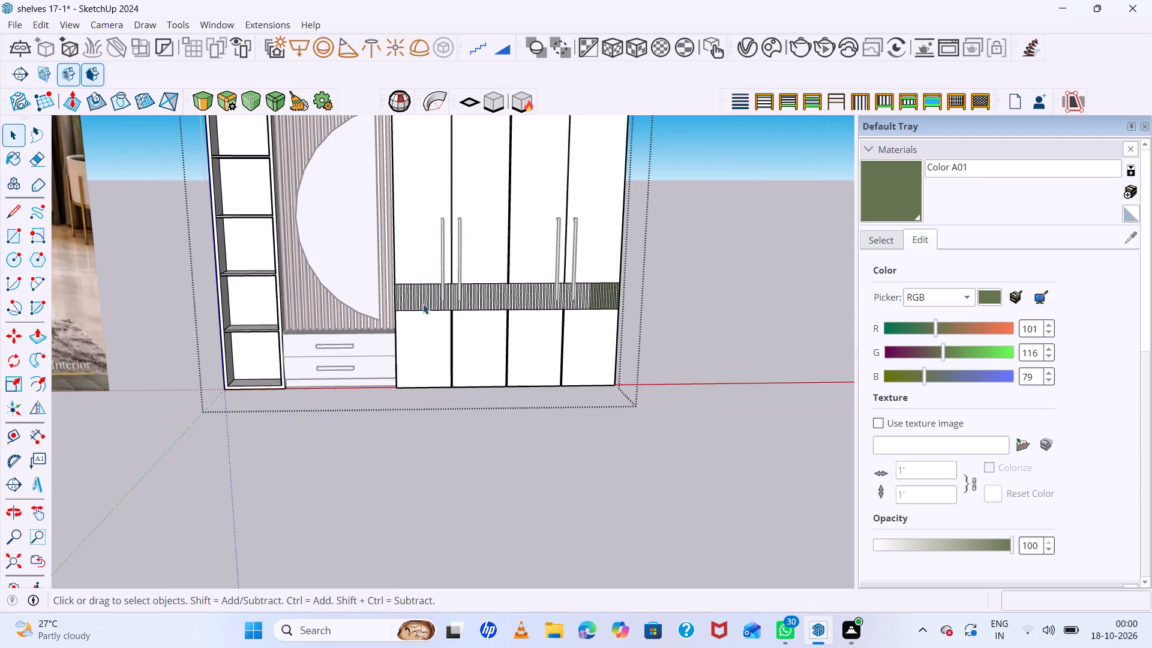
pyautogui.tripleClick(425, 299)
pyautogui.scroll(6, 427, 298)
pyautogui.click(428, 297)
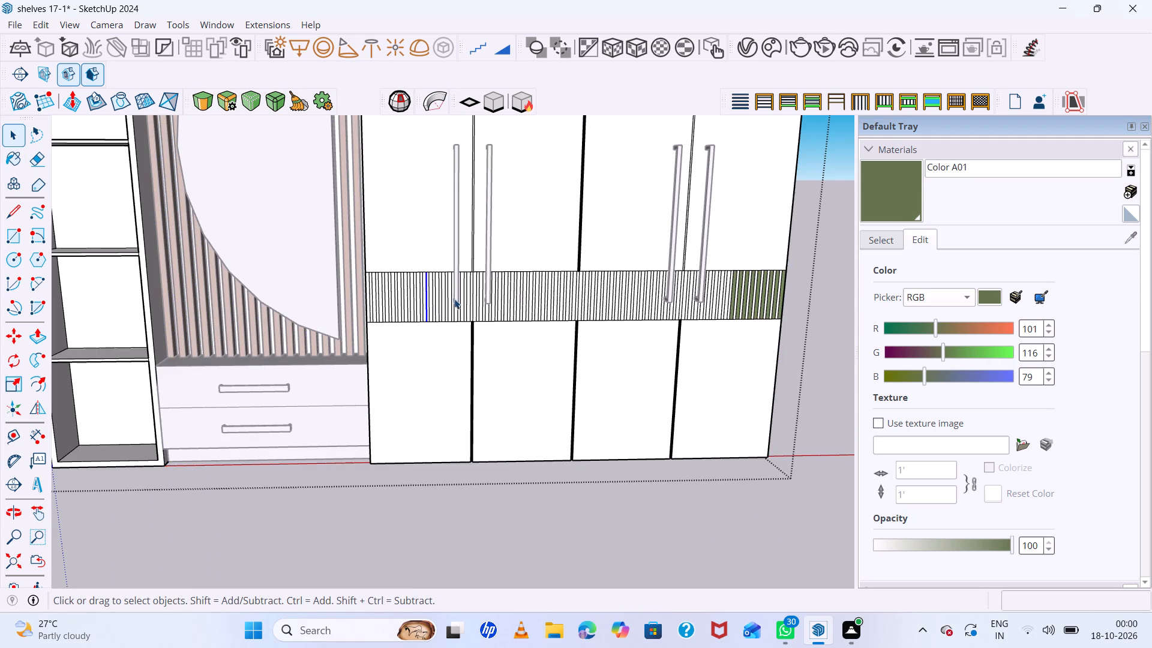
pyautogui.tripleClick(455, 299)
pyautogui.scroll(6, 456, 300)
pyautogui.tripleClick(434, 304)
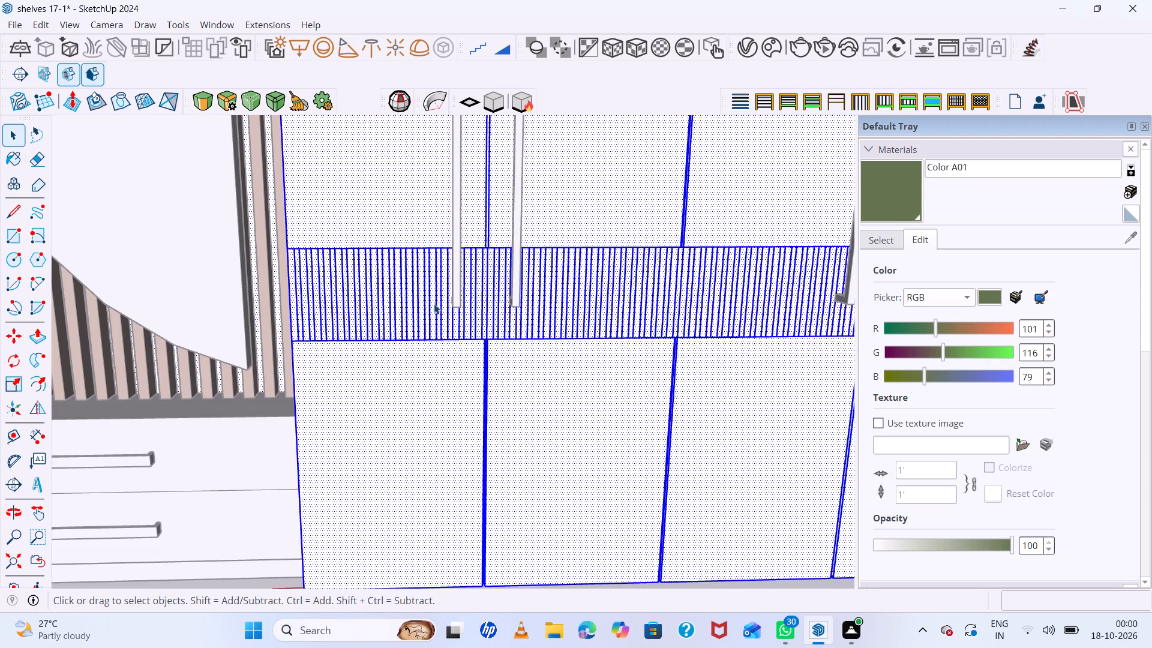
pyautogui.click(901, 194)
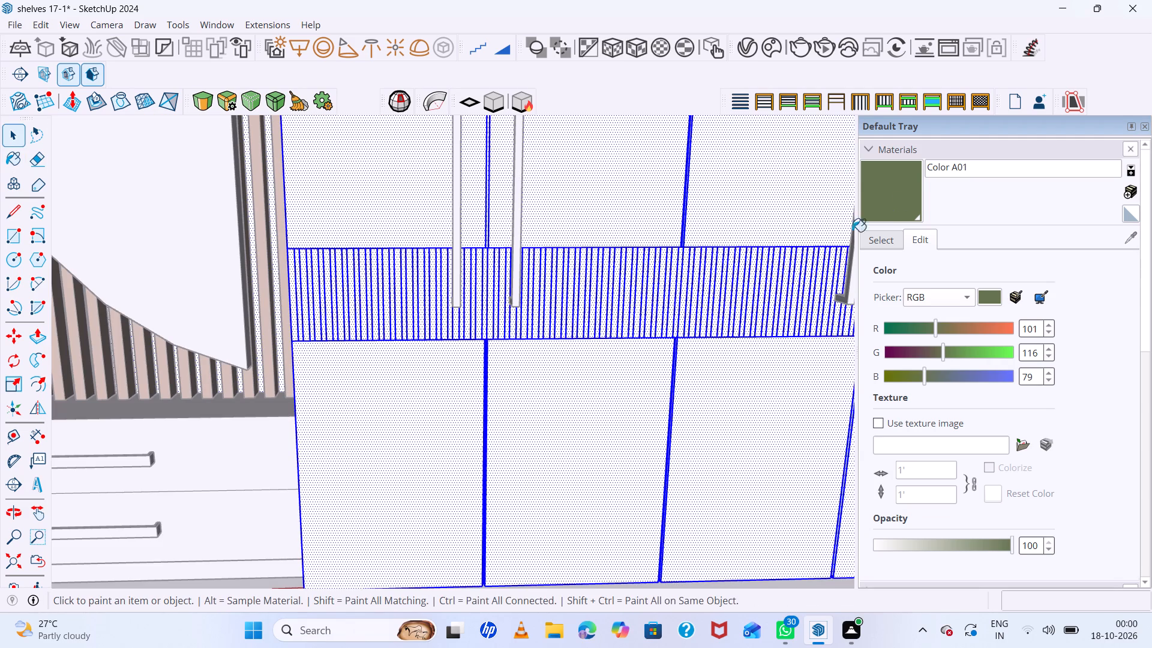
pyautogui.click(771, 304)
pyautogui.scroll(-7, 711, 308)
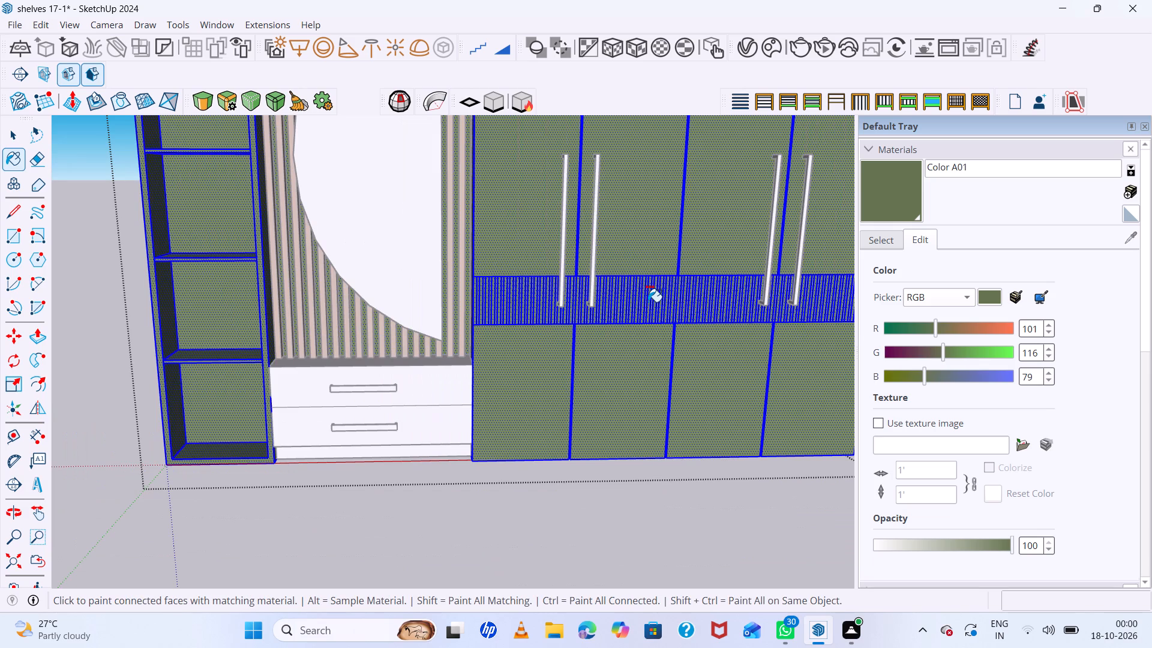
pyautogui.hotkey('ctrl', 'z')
# Clear the all-connected selection and paint alternate flutes with Color A01 from the second upper door's far part toward the first handle pair.
pyautogui.scroll(12, 648, 302)
pyautogui.press('space')
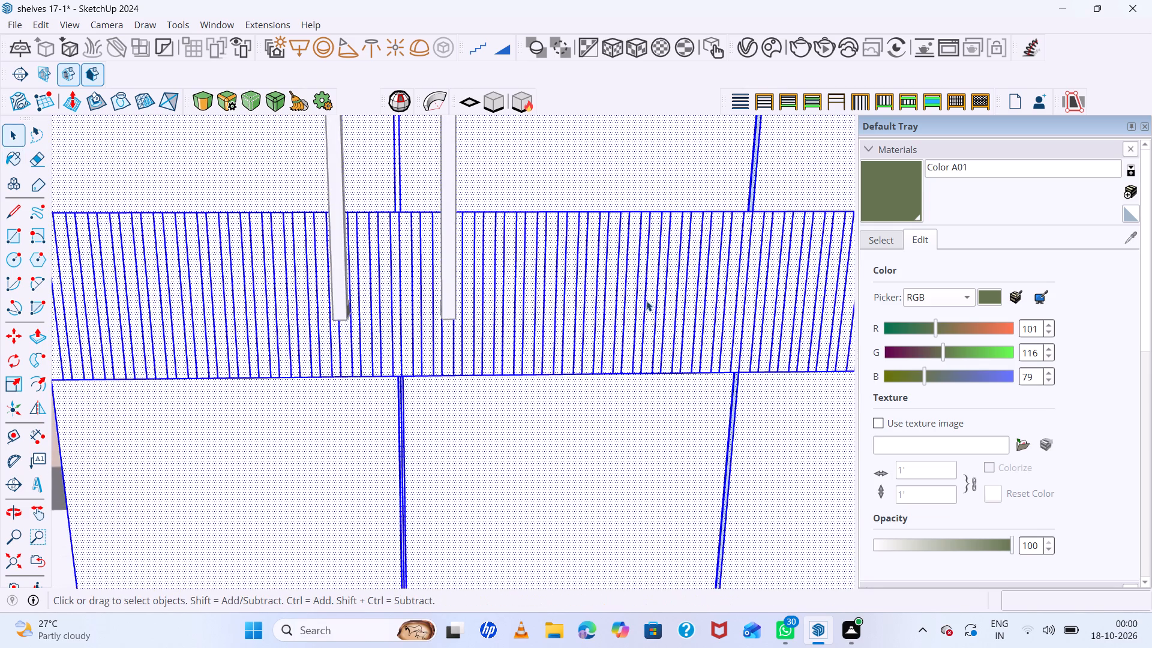
pyautogui.tripleClick(650, 292)
pyautogui.click(650, 292)
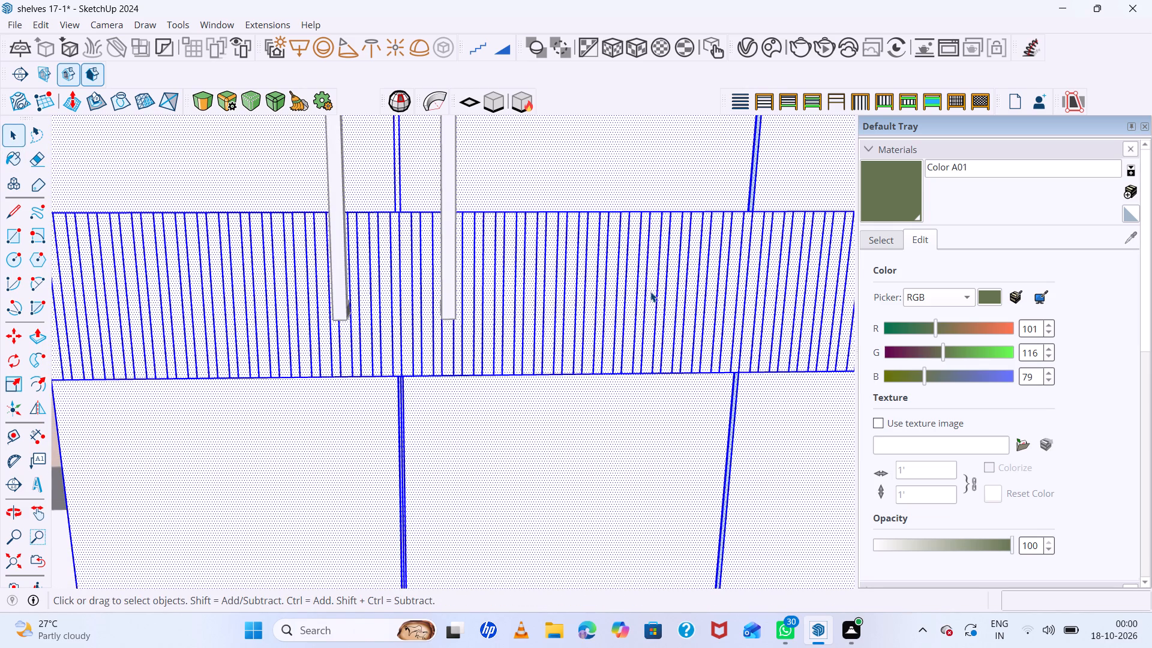
pyautogui.click(650, 292)
pyautogui.click(908, 182)
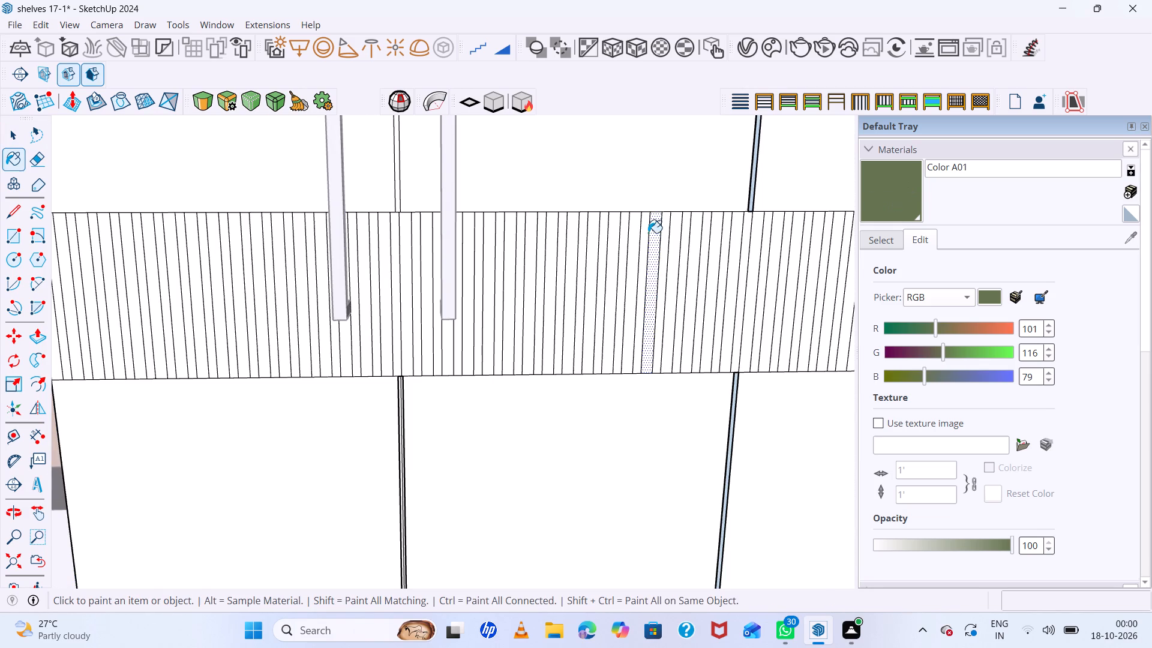
pyautogui.scroll(6, 611, 237)
pyautogui.scroll(6, 692, 218)
pyautogui.click(697, 211)
pyautogui.click(621, 220)
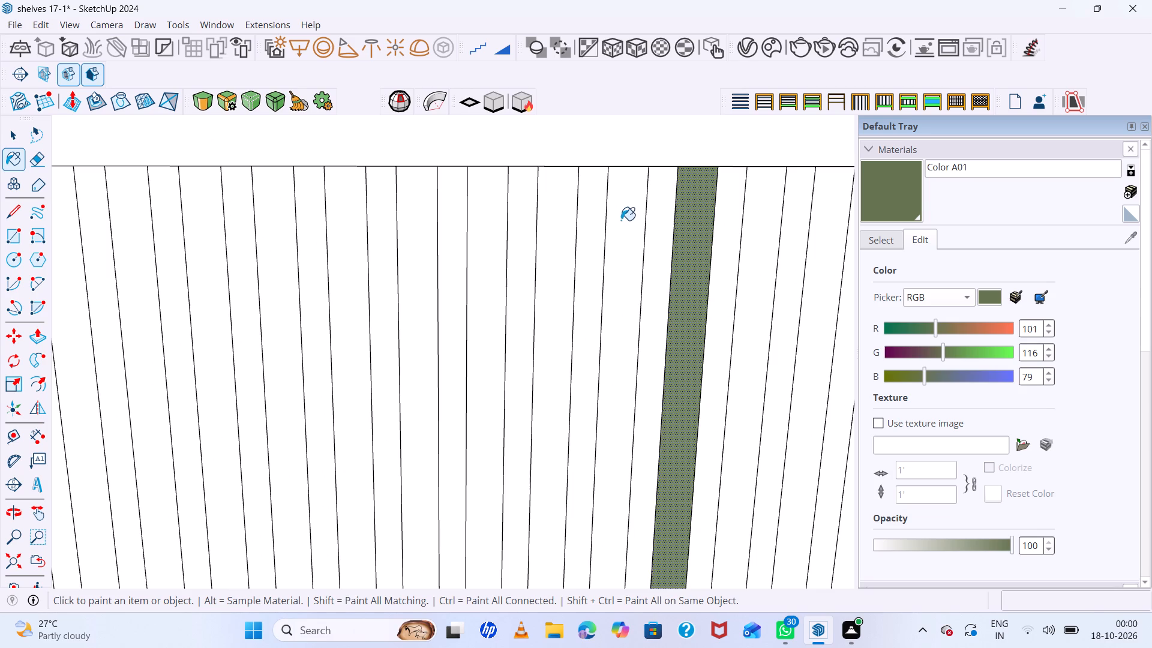
pyautogui.click(558, 220)
pyautogui.click(478, 221)
pyautogui.click(410, 221)
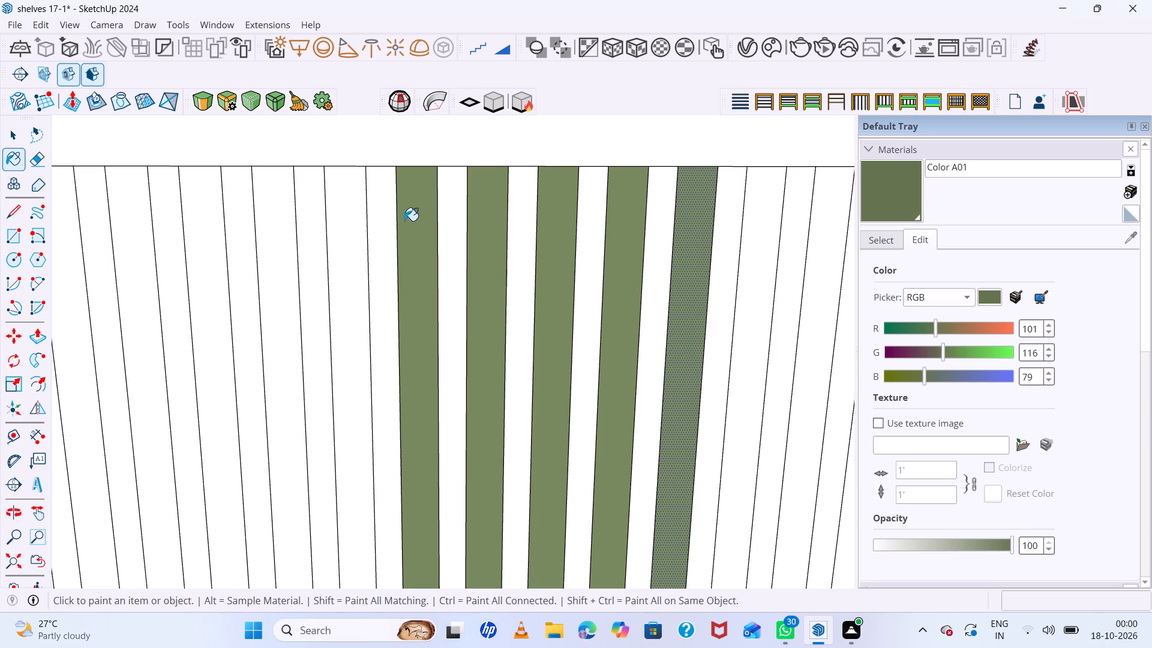
pyautogui.click(334, 221)
pyautogui.click(271, 222)
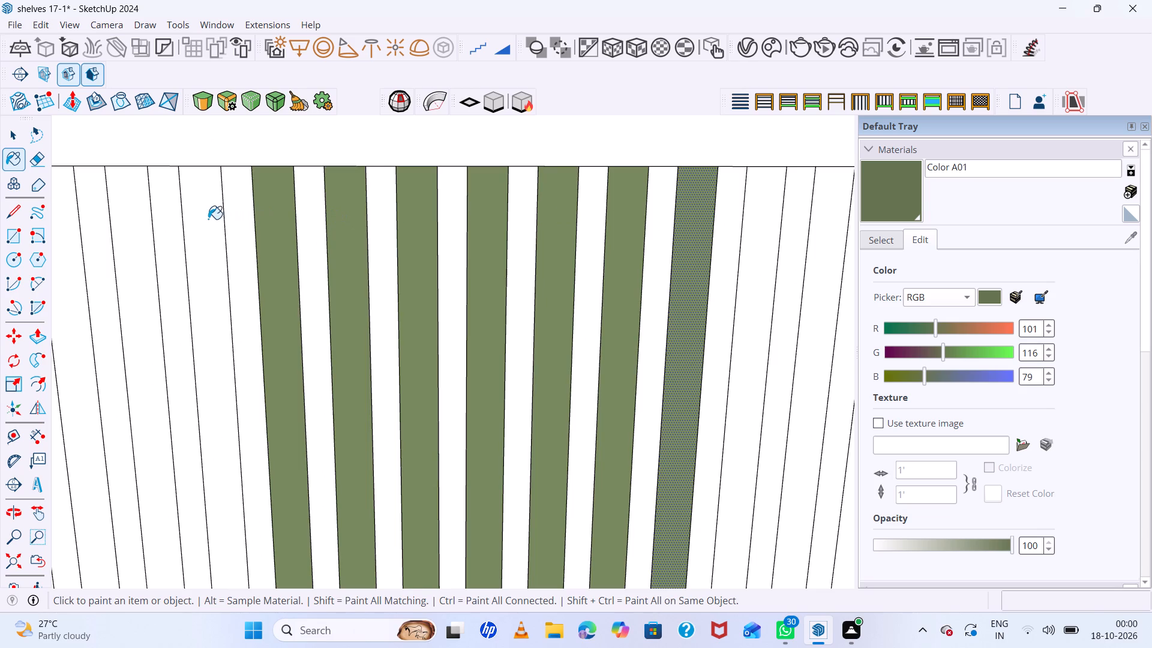
pyautogui.click(208, 219)
# Paint the remaining alternate flutes below the second upper door with Color A01, up to the first pair of long handles.
pyautogui.scroll(-7, 201, 516)
pyautogui.scroll(6, 188, 361)
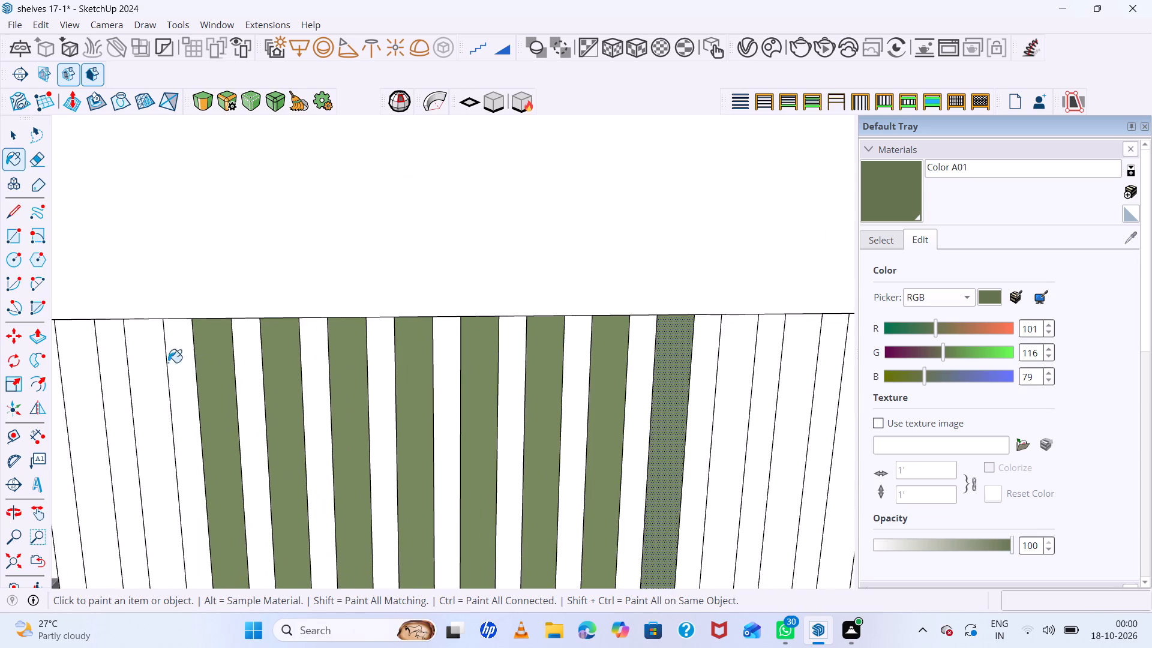
pyautogui.click(157, 356)
pyautogui.click(65, 362)
pyautogui.scroll(-7, 330, 416)
pyautogui.scroll(6, 160, 392)
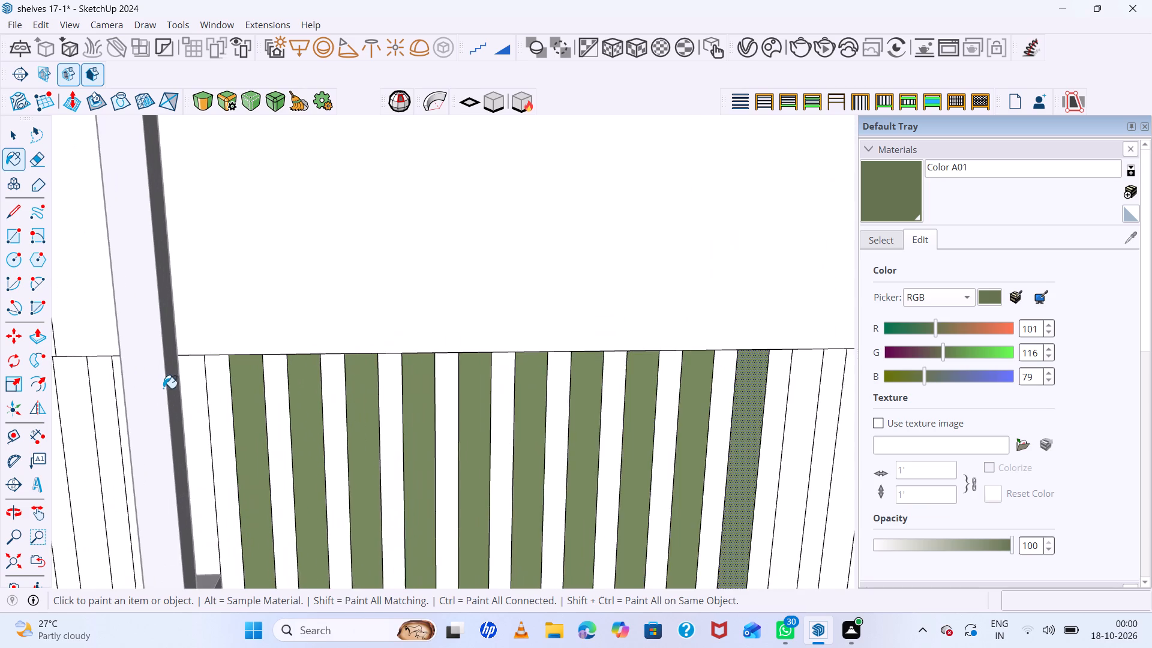
pyautogui.click(190, 384)
# Paint alternate flutes with Color A01 from the selected flute to the gap between the second and third upper doors.
pyautogui.scroll(-8, 220, 416)
pyautogui.scroll(6, 537, 412)
pyautogui.scroll(5, 476, 388)
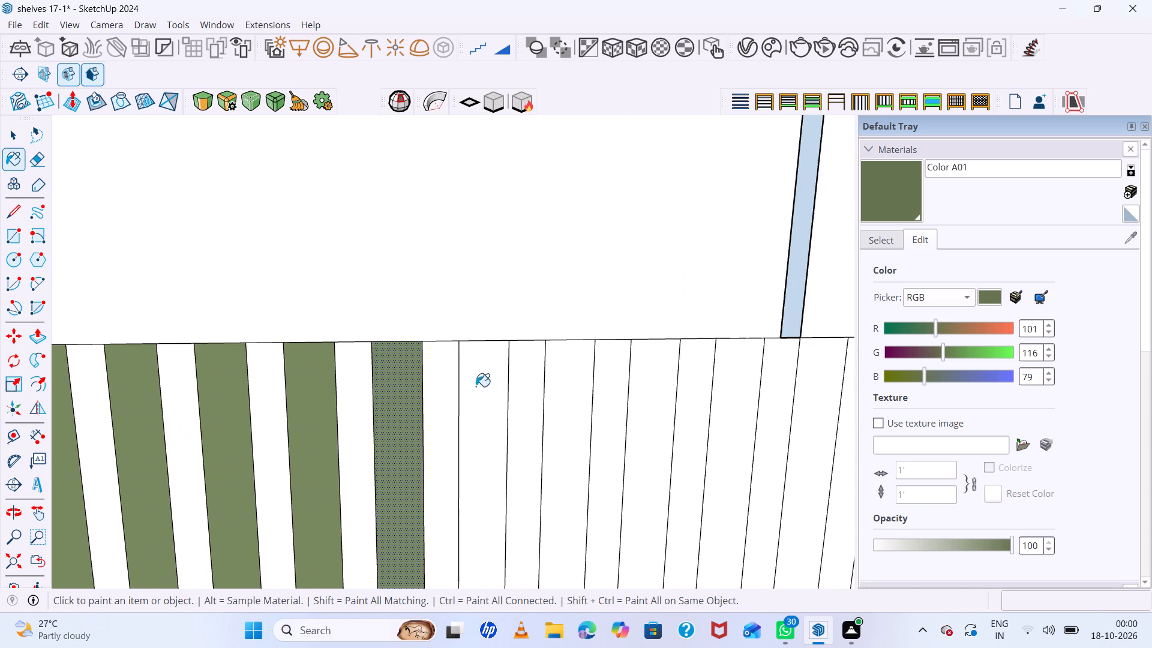
pyautogui.click(476, 385)
pyautogui.click(567, 386)
pyautogui.click(670, 376)
pyautogui.scroll(-7, 469, 392)
pyautogui.scroll(6, 603, 391)
pyautogui.click(610, 385)
pyautogui.click(698, 380)
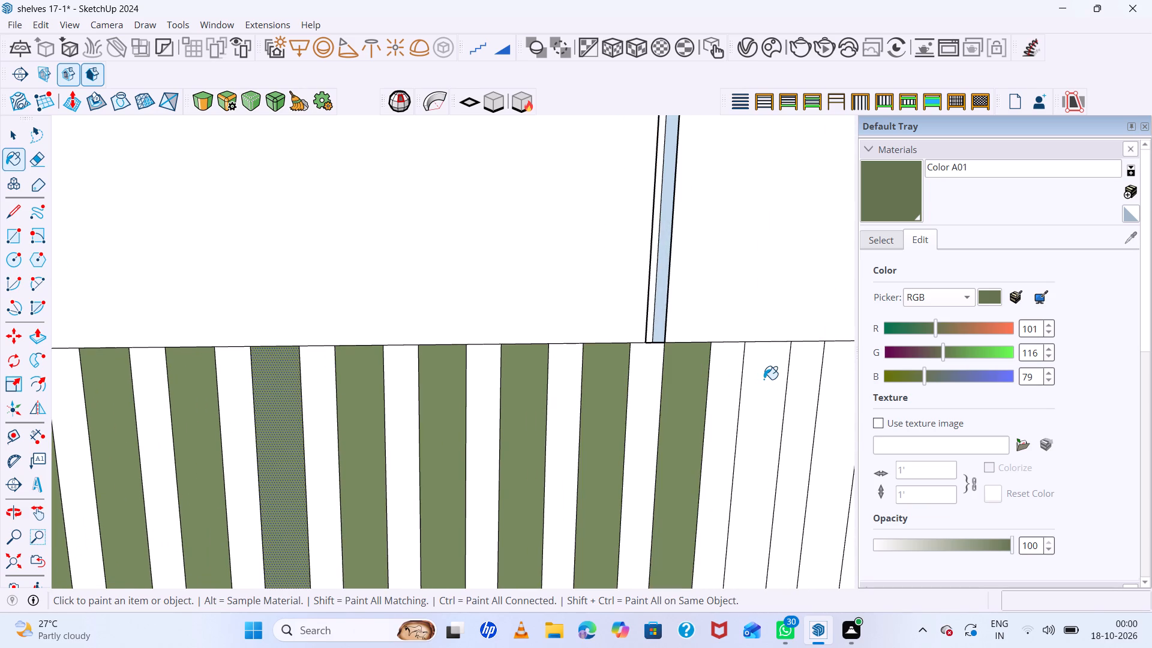
# Continue painting alternate flutes with Color A01 below the third upper door, moving away from the mirror.
pyautogui.click(765, 379)
pyautogui.scroll(-7, 454, 386)
pyautogui.scroll(6, 680, 397)
pyautogui.click(617, 378)
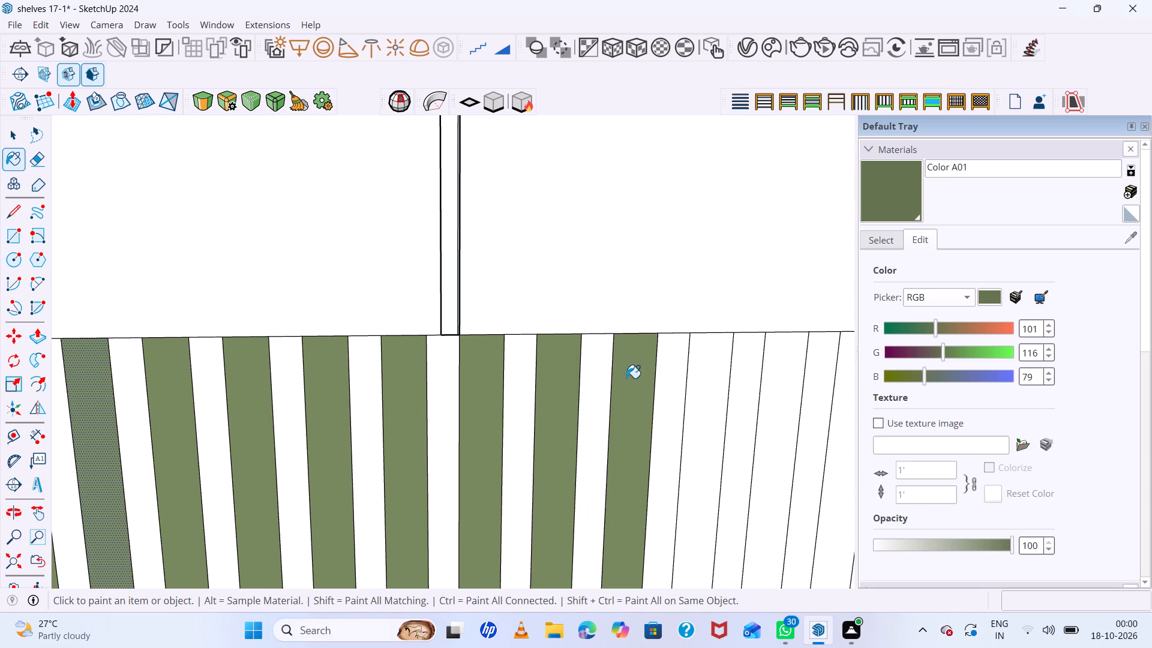
pyautogui.click(713, 374)
pyautogui.scroll(-6, 506, 398)
pyautogui.scroll(6, 664, 391)
pyautogui.click(665, 388)
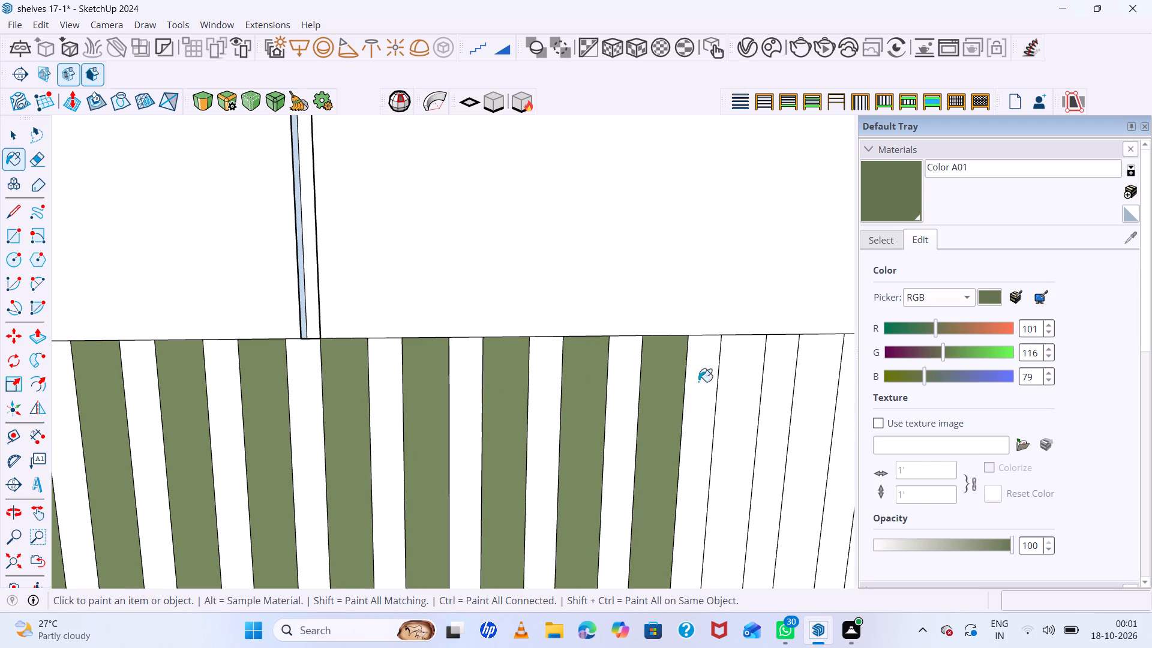
pyautogui.click(739, 377)
pyautogui.scroll(-7, 467, 408)
pyautogui.scroll(6, 649, 404)
pyautogui.click(653, 403)
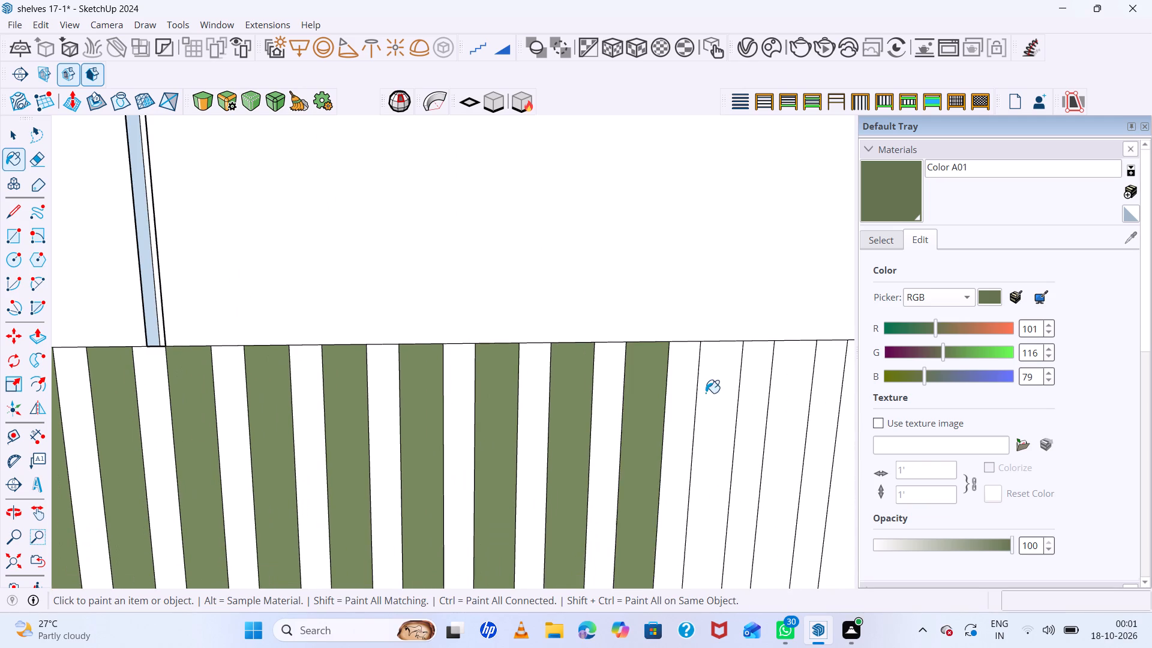
pyautogui.click(715, 391)
# Paint alternate flutes with Color A01 up to the second pair of long handles, undoing the one wrongly picked strip.
pyautogui.scroll(-7, 394, 430)
pyautogui.scroll(8, 618, 401)
pyautogui.click(585, 397)
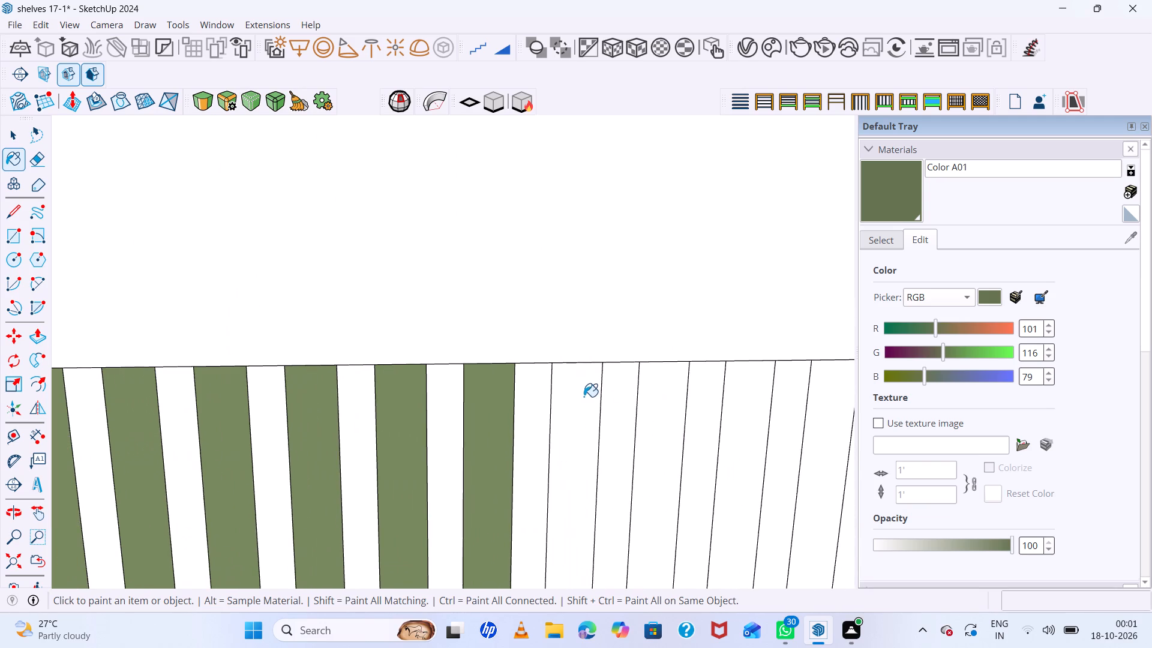
pyautogui.click(701, 396)
pyautogui.hotkey('ctrl', 'z')
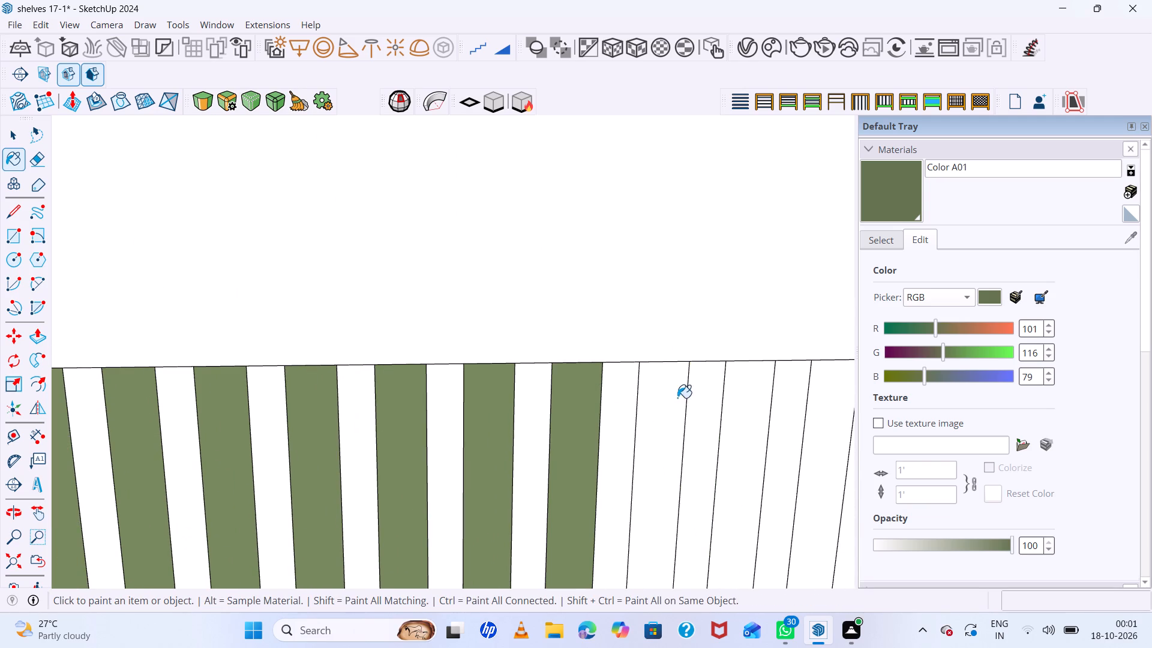
pyautogui.click(667, 397)
pyautogui.click(753, 397)
pyautogui.click(841, 398)
pyautogui.scroll(-13, 485, 419)
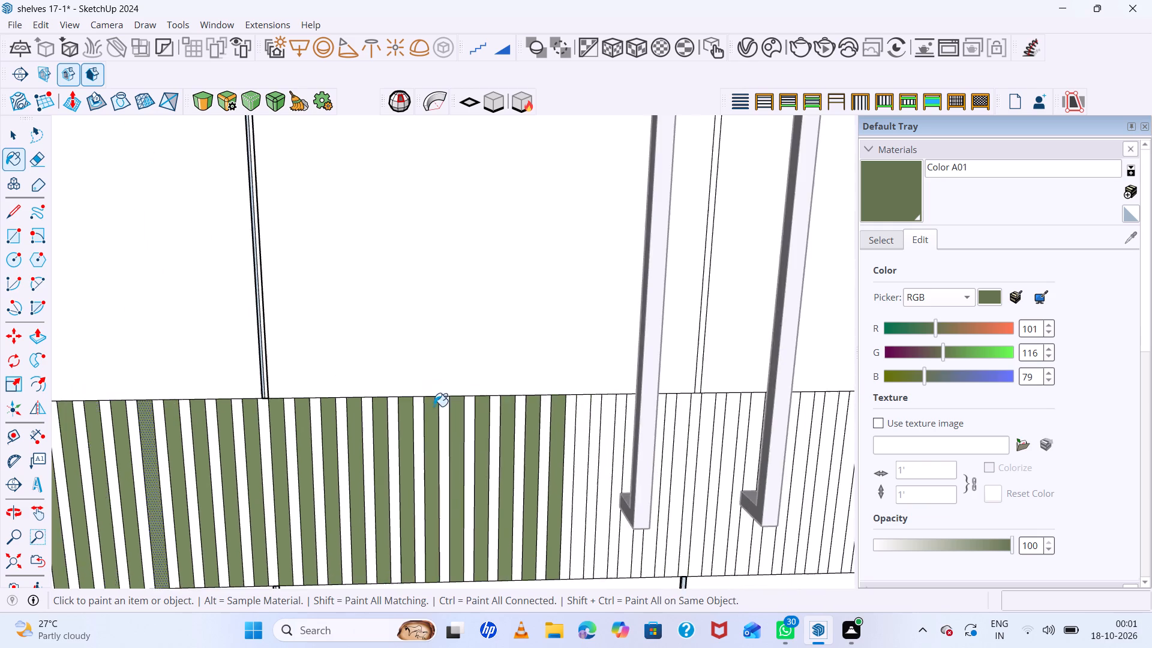
pyautogui.scroll(7, 688, 416)
pyautogui.scroll(6, 478, 380)
pyautogui.click(478, 380)
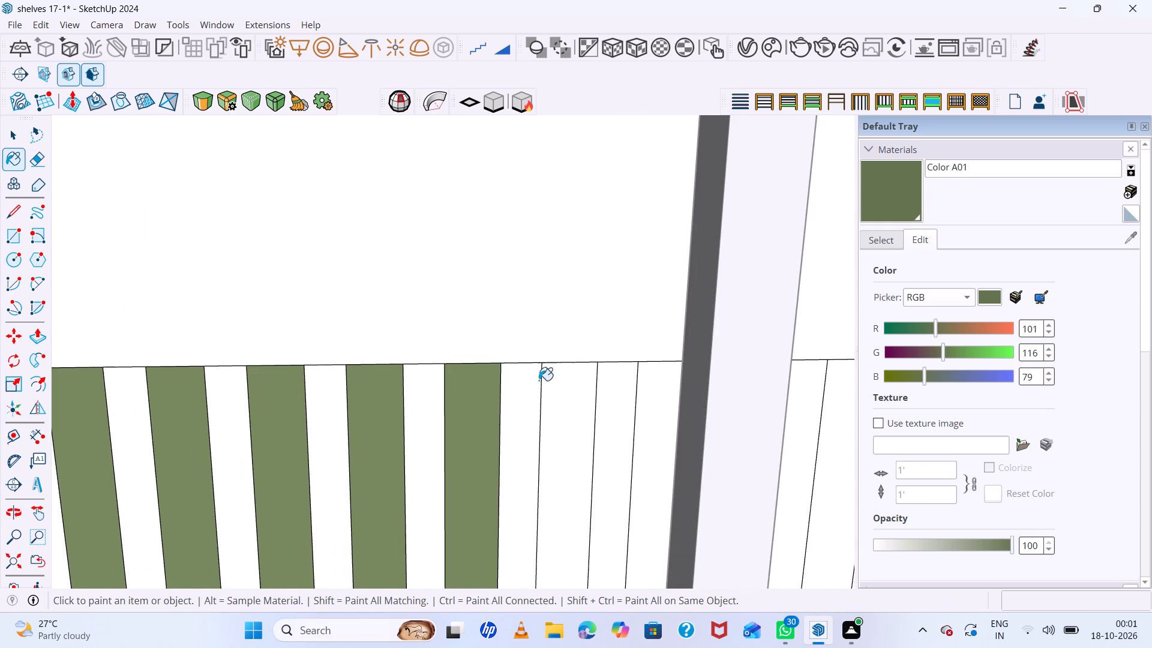
pyautogui.click(559, 382)
pyautogui.click(644, 382)
# Paint the alternate flutes between the second pair of long door handles with Color A01.
pyautogui.scroll(-6, 553, 380)
pyautogui.scroll(6, 701, 394)
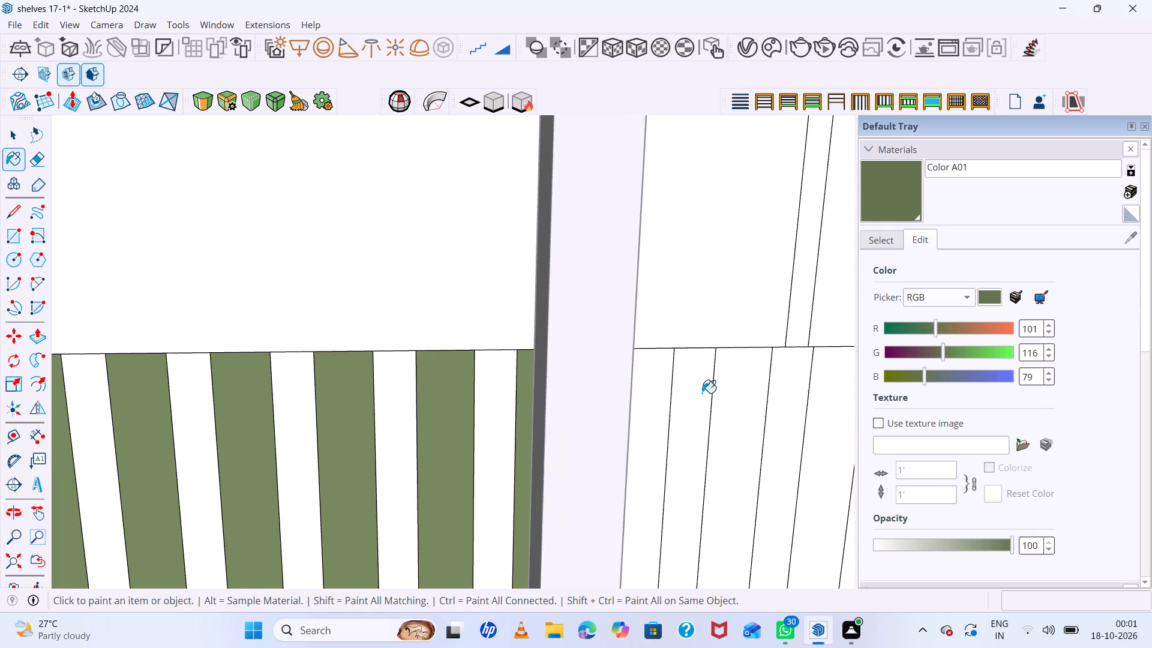
pyautogui.scroll(3, 702, 392)
pyautogui.moveTo(702, 392); pyautogui.dragTo(548, 386, button='middle')
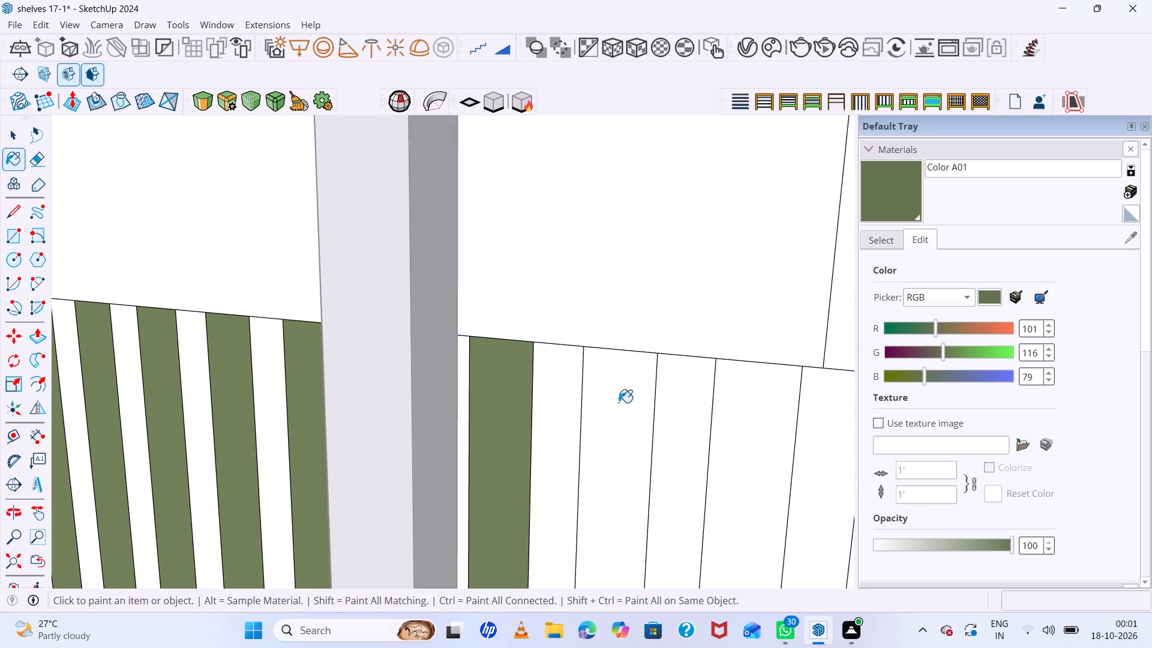
pyautogui.click(619, 403)
pyautogui.click(728, 413)
pyautogui.scroll(-14, 442, 380)
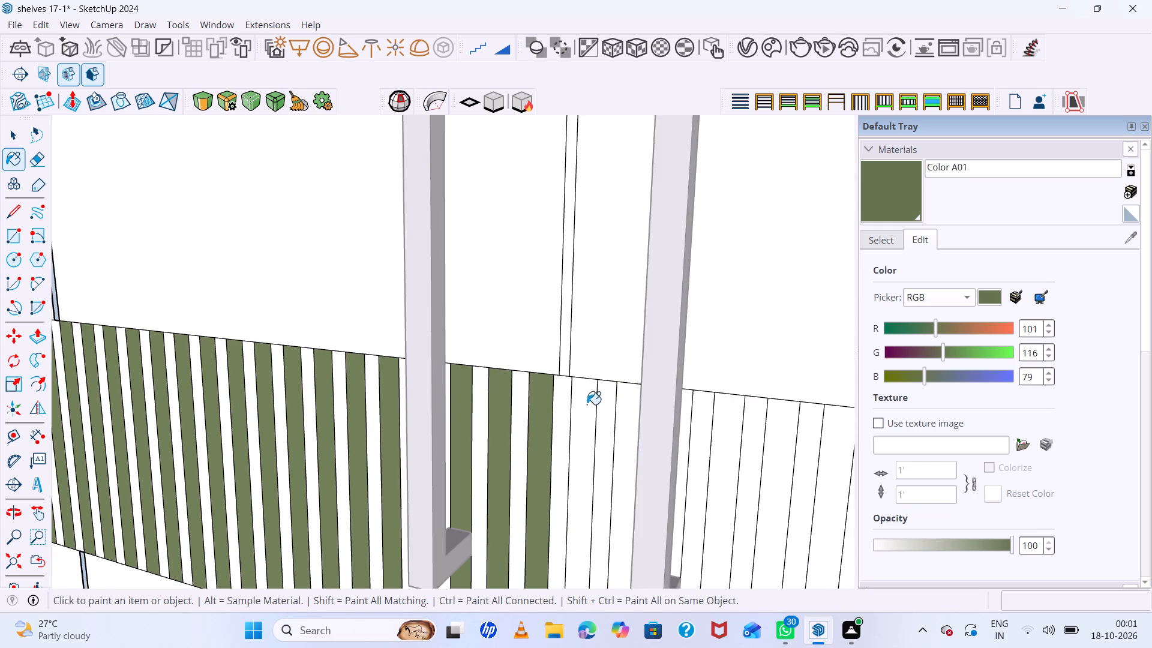
pyautogui.scroll(6, 595, 403)
pyautogui.click(586, 400)
pyautogui.click(640, 412)
# Paint the alternate flutes beyond the second handle pair with Color A01, joining the already green flutes at the band's far end.
pyautogui.scroll(-5, 467, 406)
pyautogui.moveTo(623, 420); pyautogui.dragTo(541, 415, button='middle')
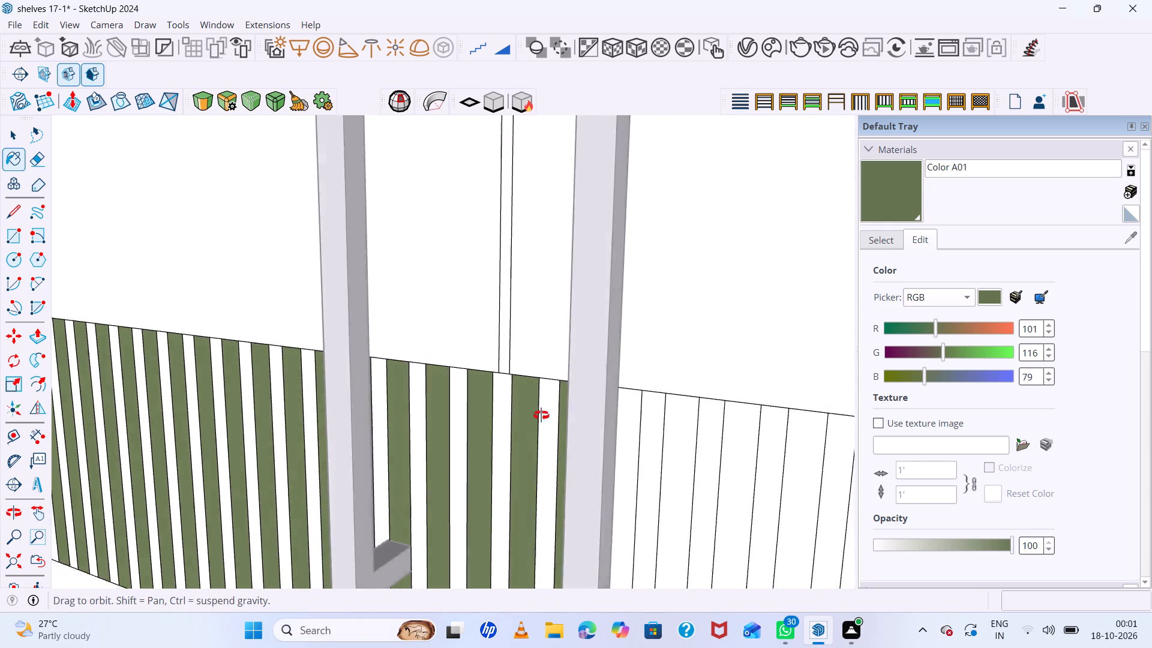
pyautogui.moveTo(541, 415); pyautogui.dragTo(430, 423, button='middle')
pyautogui.scroll(7, 501, 425)
pyautogui.click(501, 425)
pyautogui.click(556, 450)
pyautogui.scroll(-2, 451, 422)
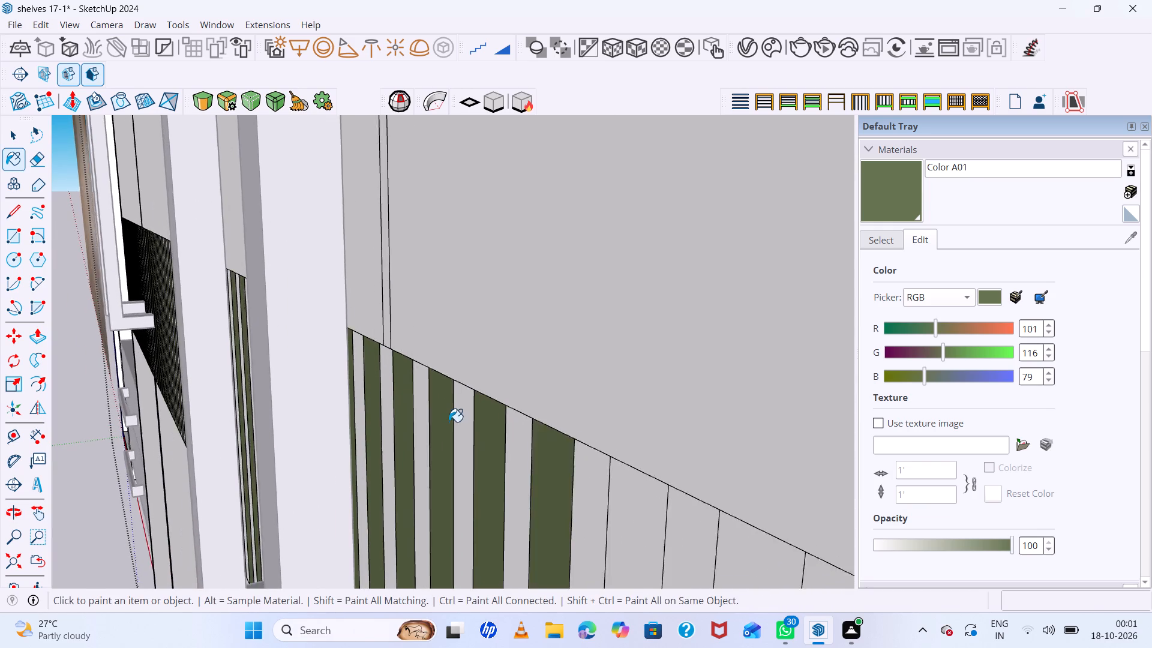
pyautogui.scroll(-11, 449, 422)
pyautogui.scroll(6, 509, 454)
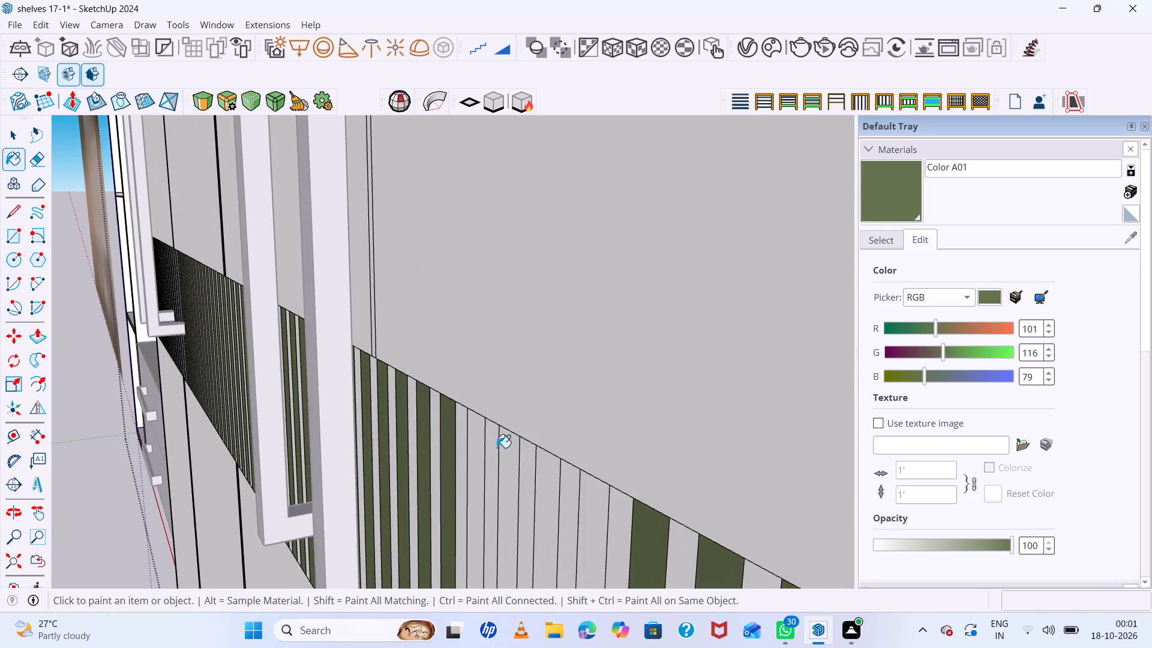
pyautogui.scroll(4, 484, 438)
pyautogui.click(476, 430)
pyautogui.click(530, 449)
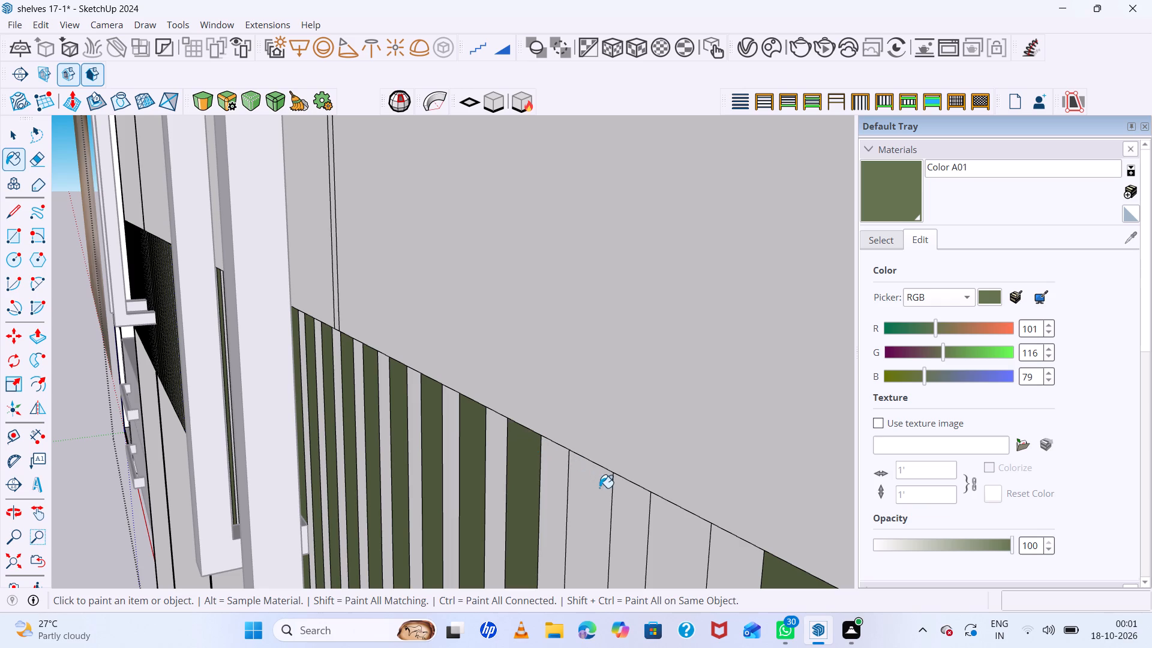
pyautogui.click(599, 488)
pyautogui.click(679, 528)
# Paint the alternate flutes between the first pair of long door handles with Color A01.
pyautogui.scroll(-20, 610, 449)
pyautogui.scroll(-6, 610, 449)
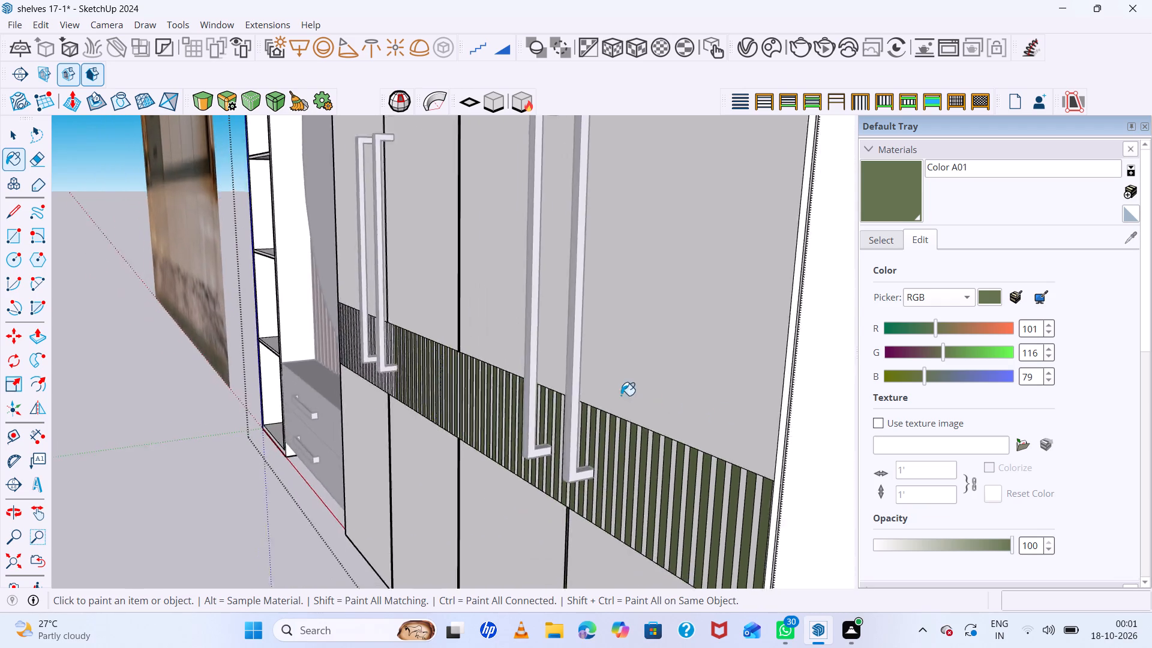
pyautogui.scroll(-10, 621, 395)
pyautogui.moveTo(394, 383); pyautogui.dragTo(796, 433, button='middle')
pyautogui.scroll(18, 542, 340)
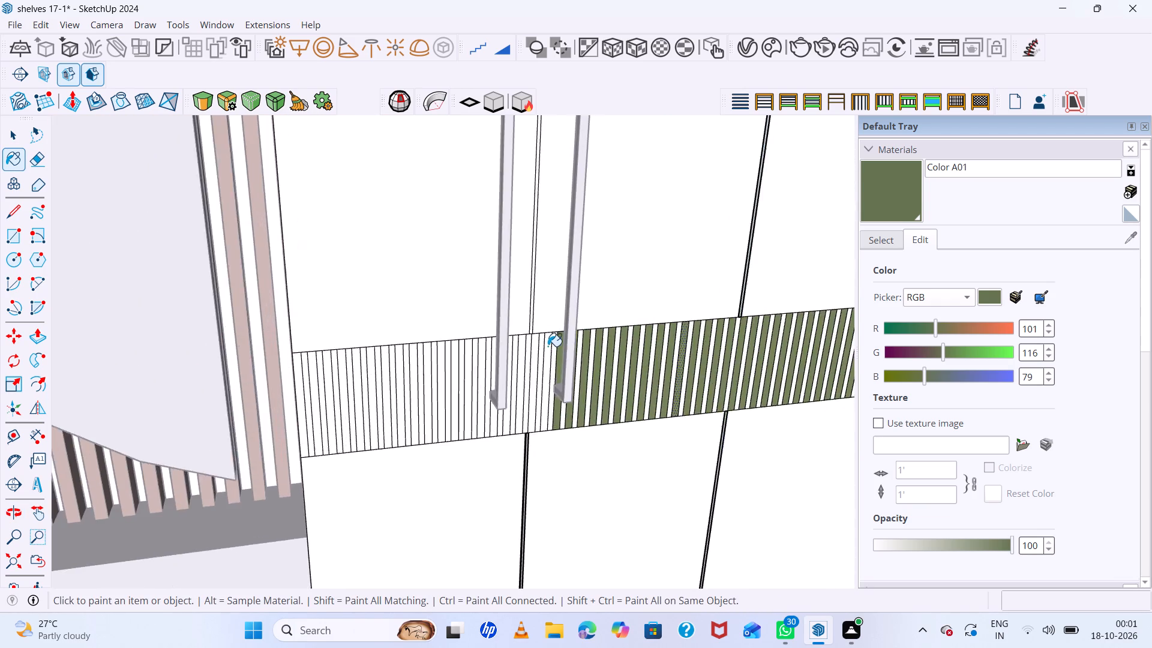
pyautogui.scroll(10, 548, 346)
pyautogui.moveTo(526, 337); pyautogui.dragTo(619, 459, button='middle')
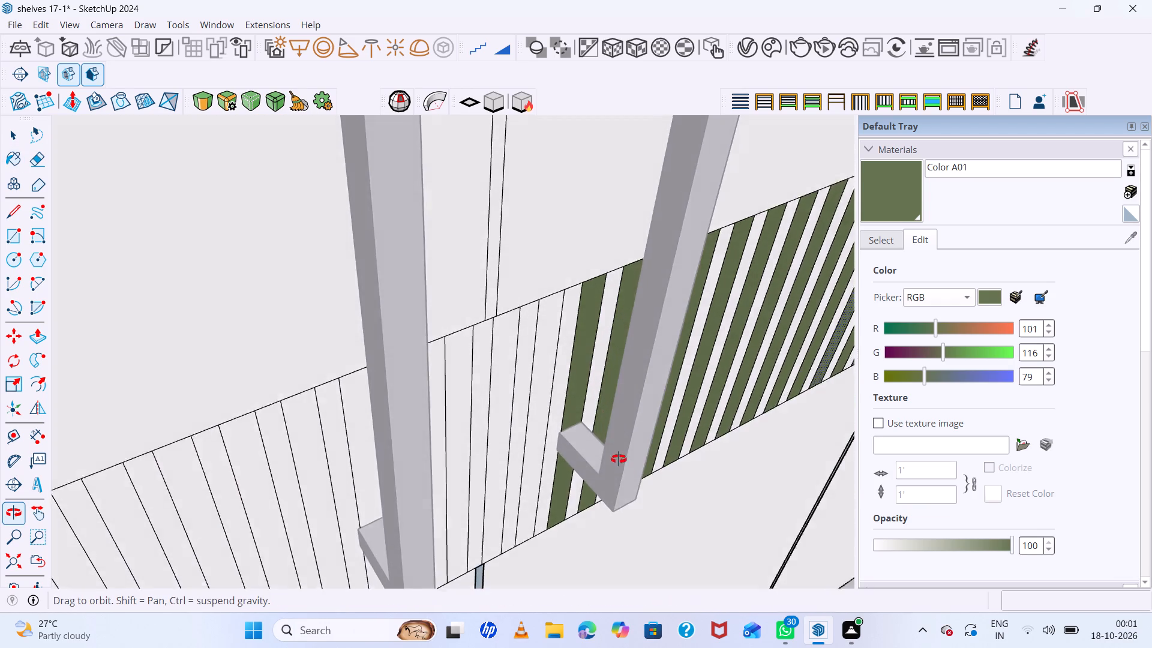
pyautogui.moveTo(619, 459); pyautogui.dragTo(610, 474, button='middle')
pyautogui.scroll(7, 541, 267)
pyautogui.click(568, 359)
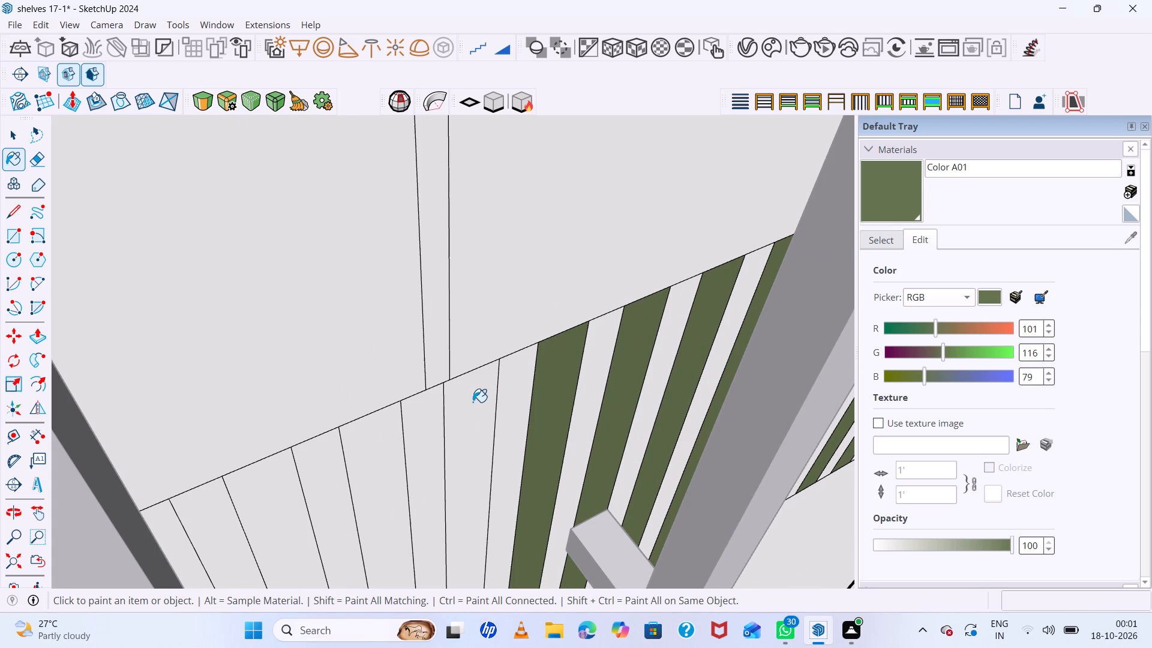
pyautogui.click(474, 402)
pyautogui.click(384, 445)
pyautogui.click(267, 486)
# Paint the alternate flutes behind and just past the long handle nearest the mirror with Color A01.
pyautogui.scroll(-8, 544, 383)
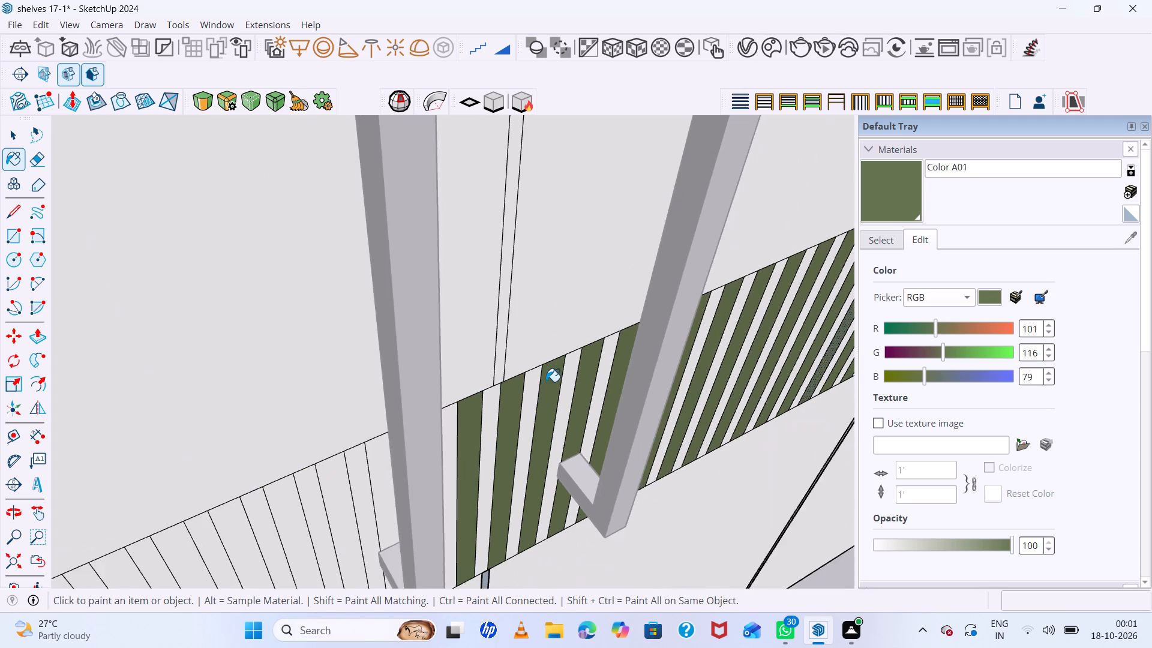
pyautogui.moveTo(303, 440); pyautogui.dragTo(478, 450, button='middle')
pyautogui.scroll(8, 556, 455)
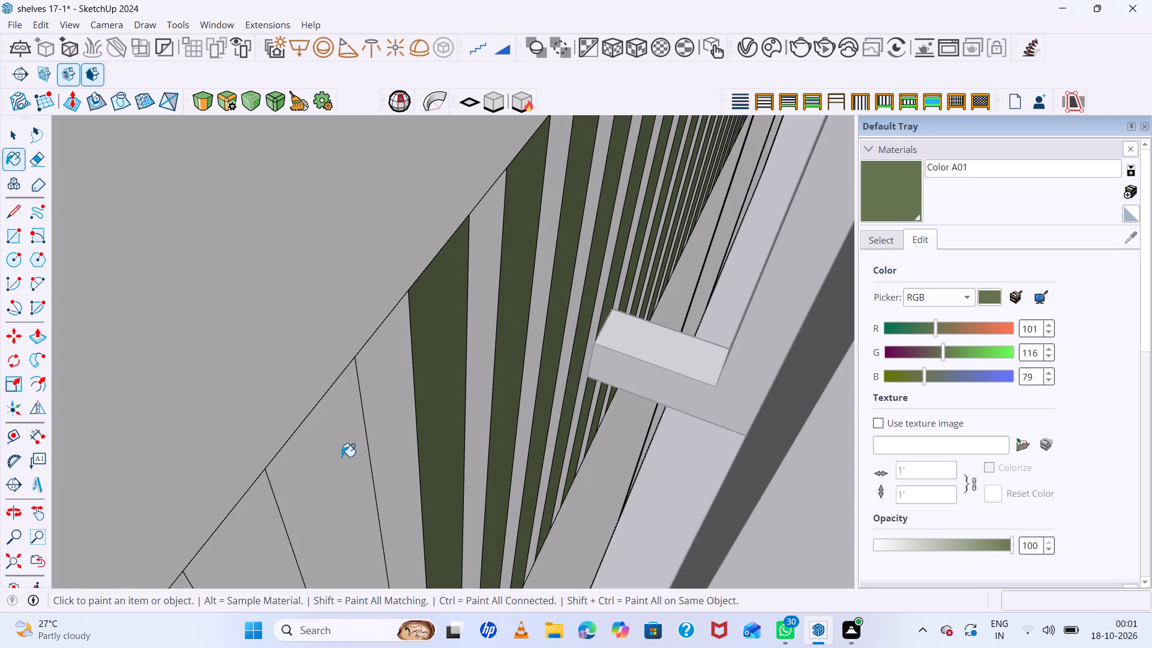
pyautogui.click(337, 457)
pyautogui.scroll(-13, 512, 358)
pyautogui.scroll(7, 446, 427)
pyautogui.click(445, 396)
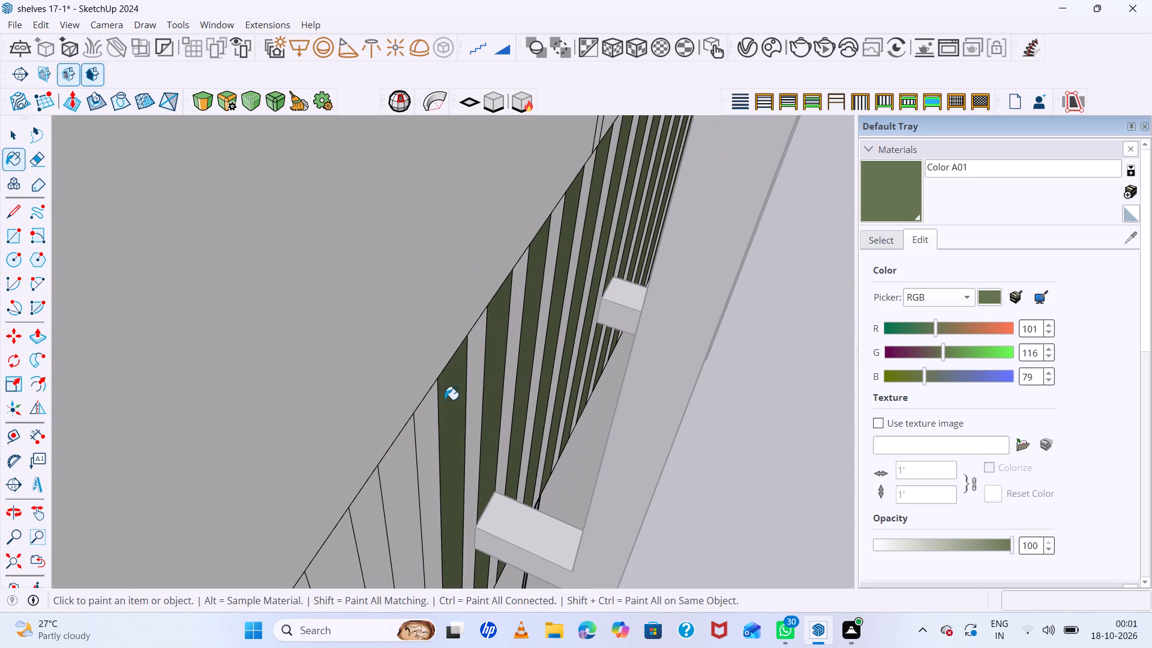
pyautogui.click(403, 454)
# Paint further alternate flutes below the first upper door with Color A01, working toward the mirror side.
pyautogui.scroll(-15, 464, 386)
pyautogui.moveTo(575, 433); pyautogui.dragTo(297, 278, button='middle')
pyautogui.scroll(7, 209, 212)
pyautogui.scroll(6, 260, 208)
pyautogui.click(268, 206)
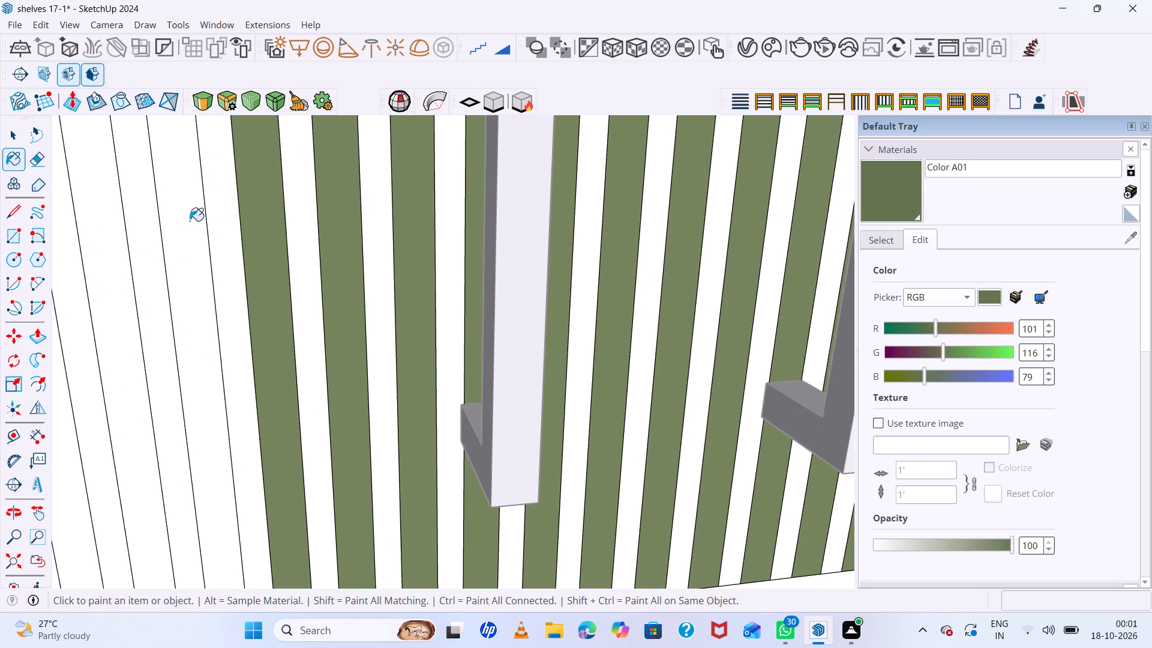
pyautogui.click(190, 221)
pyautogui.scroll(-8, 316, 250)
pyautogui.scroll(7, 214, 227)
pyautogui.click(209, 221)
pyautogui.click(142, 226)
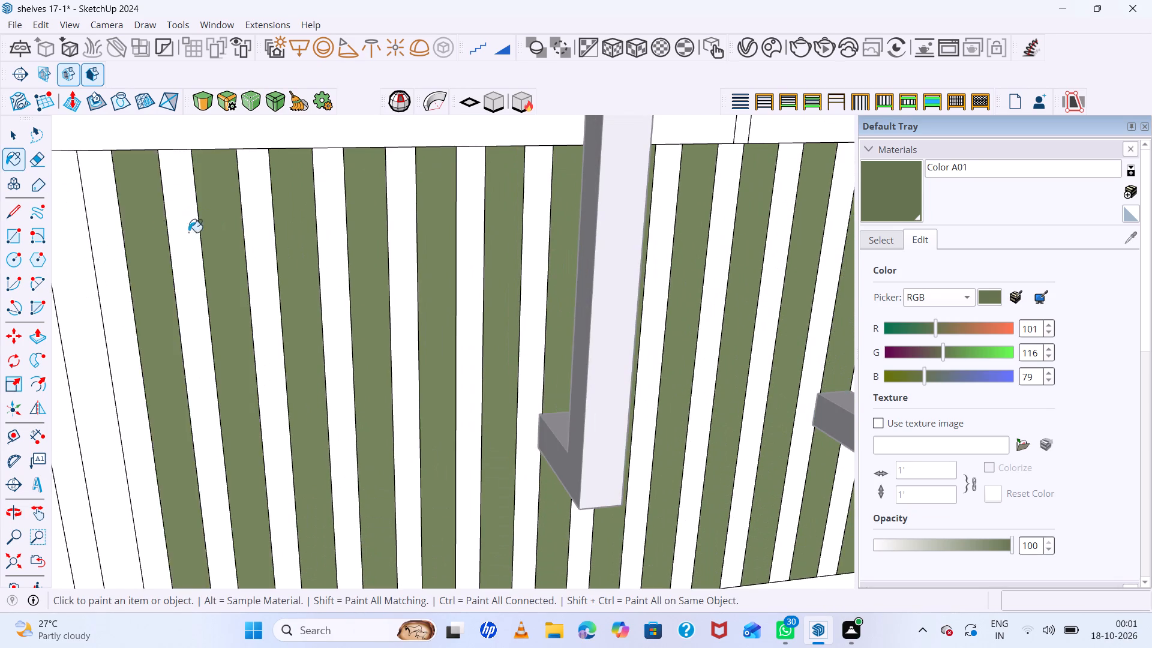
# Paint the remaining alternate flutes at the mirror end of the fluted band with Color A01.
pyautogui.scroll(-14, 376, 272)
pyautogui.scroll(7, 242, 250)
pyautogui.scroll(7, 367, 280)
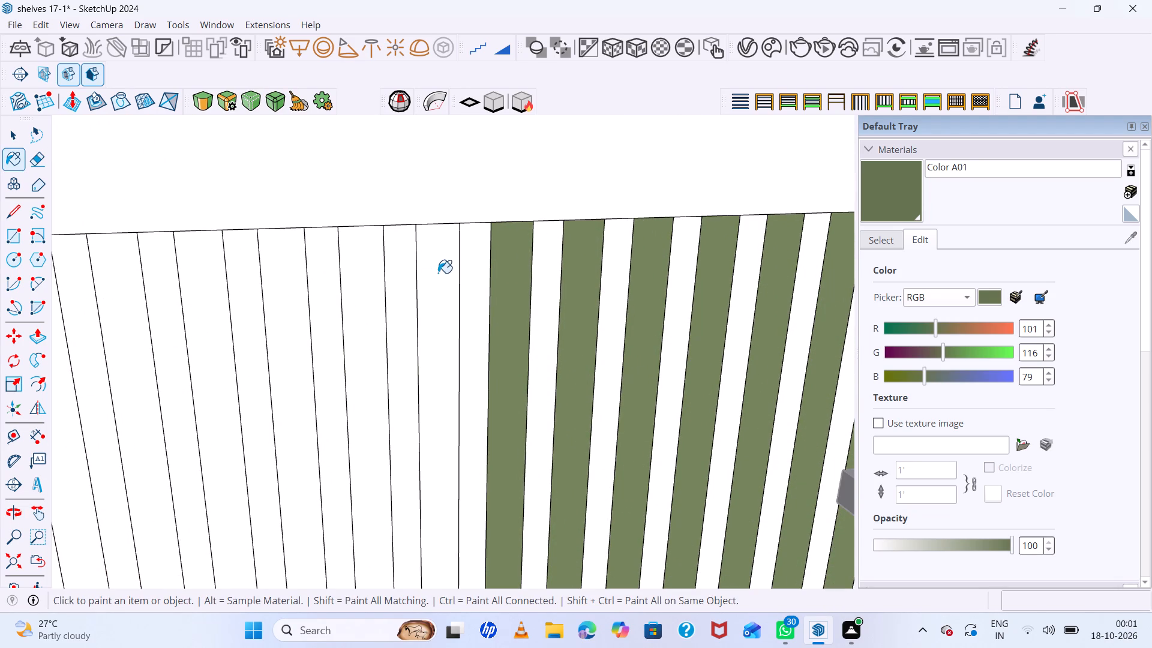
pyautogui.click(438, 273)
pyautogui.click(358, 271)
pyautogui.click(276, 273)
pyautogui.click(203, 281)
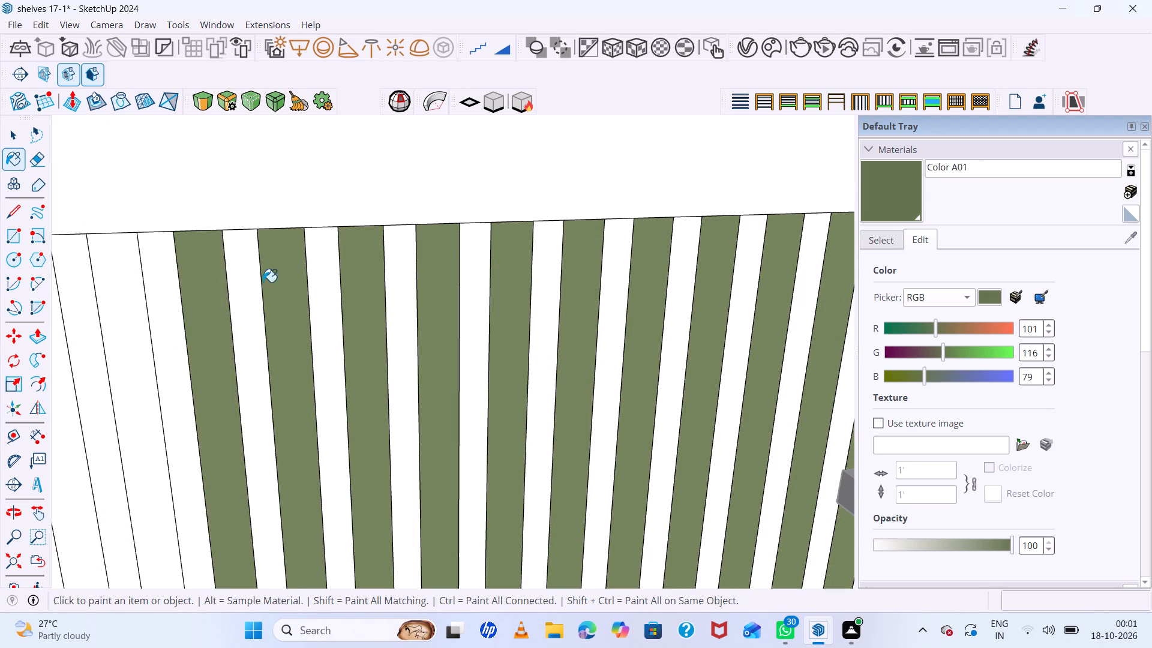
pyautogui.scroll(-7, 284, 283)
pyautogui.scroll(7, 211, 283)
pyautogui.click(190, 278)
pyautogui.click(106, 276)
pyautogui.scroll(-7, 307, 272)
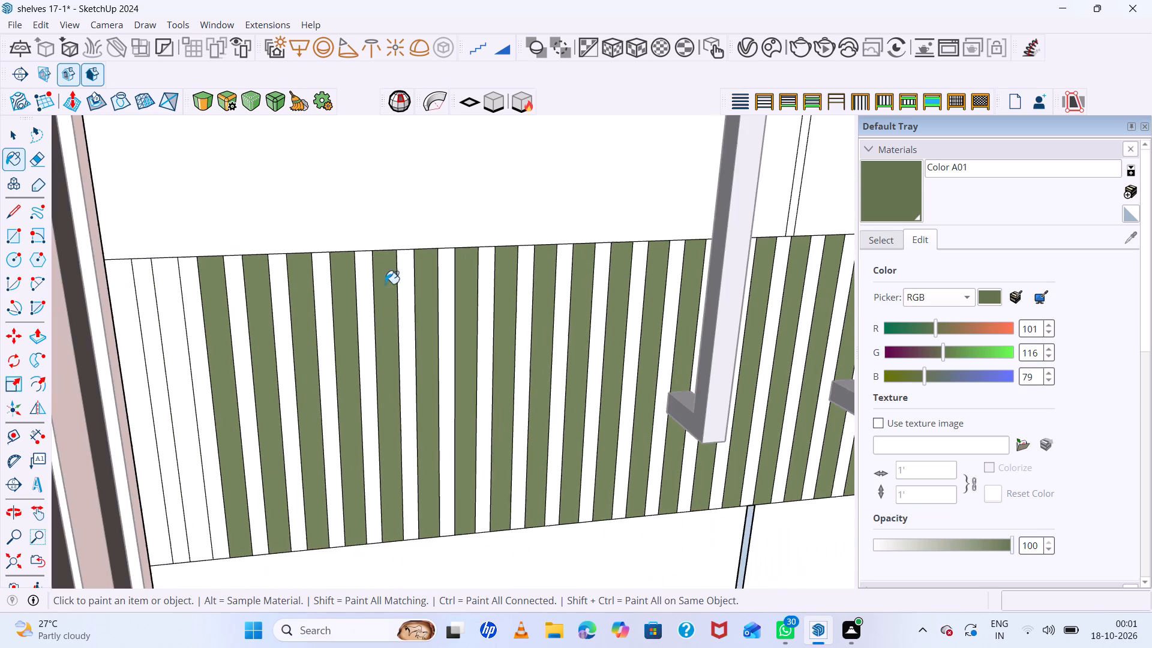
pyautogui.scroll(12, 145, 284)
pyautogui.click(188, 277)
pyautogui.click(79, 281)
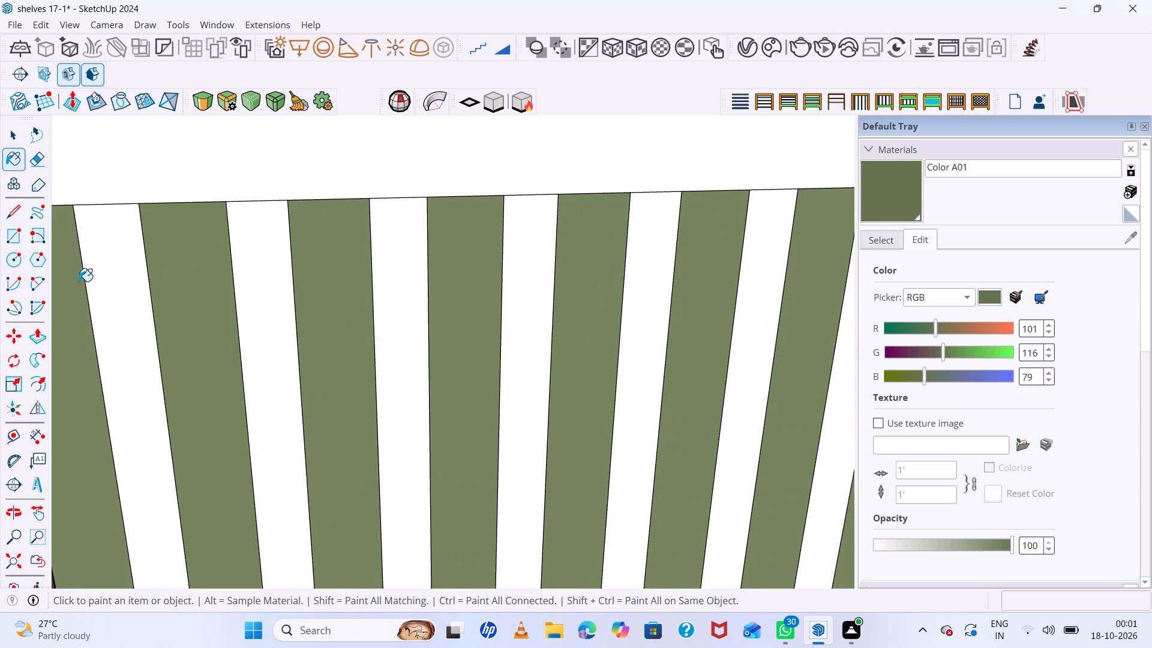
# Leave the door group and paint the drawer unit below the mirror with Color A01.
pyautogui.scroll(-20, 154, 281)
pyautogui.scroll(-20, 154, 281)
pyautogui.scroll(-2, 154, 281)
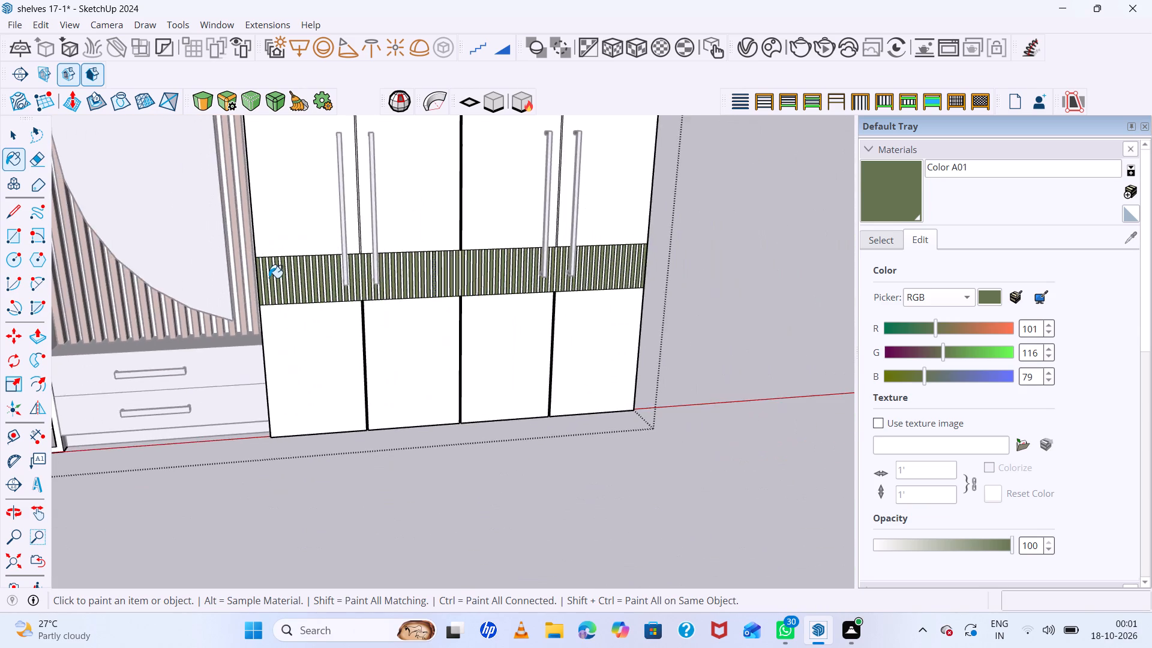
pyautogui.scroll(-19, 269, 278)
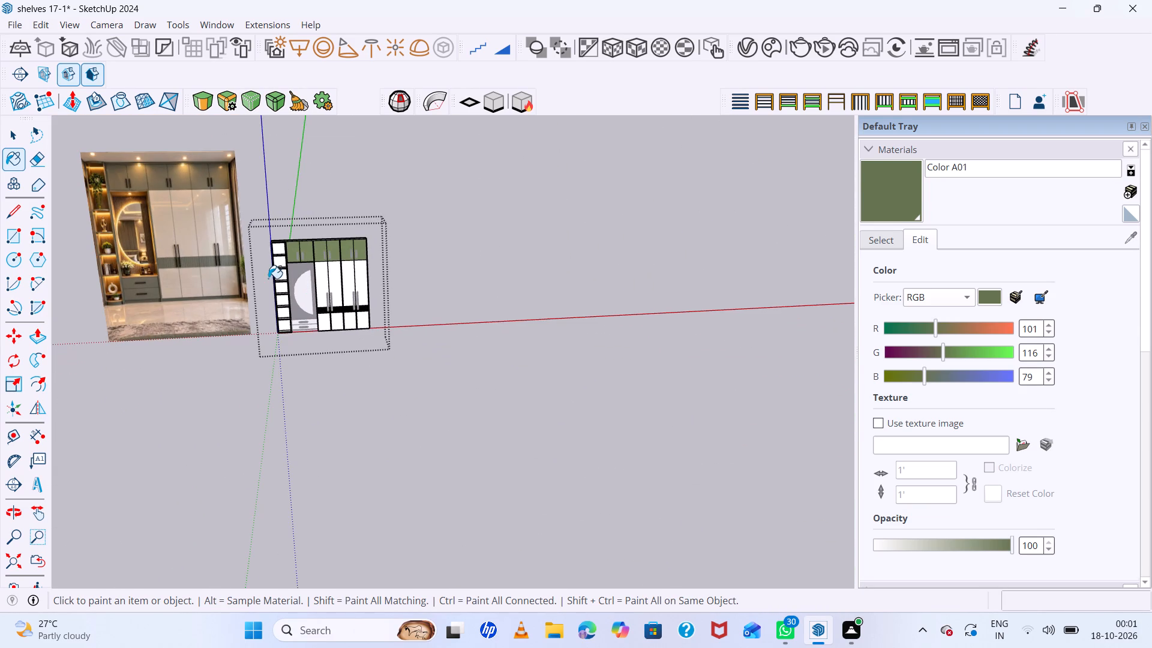
pyautogui.scroll(20, 303, 347)
pyautogui.scroll(2, 303, 347)
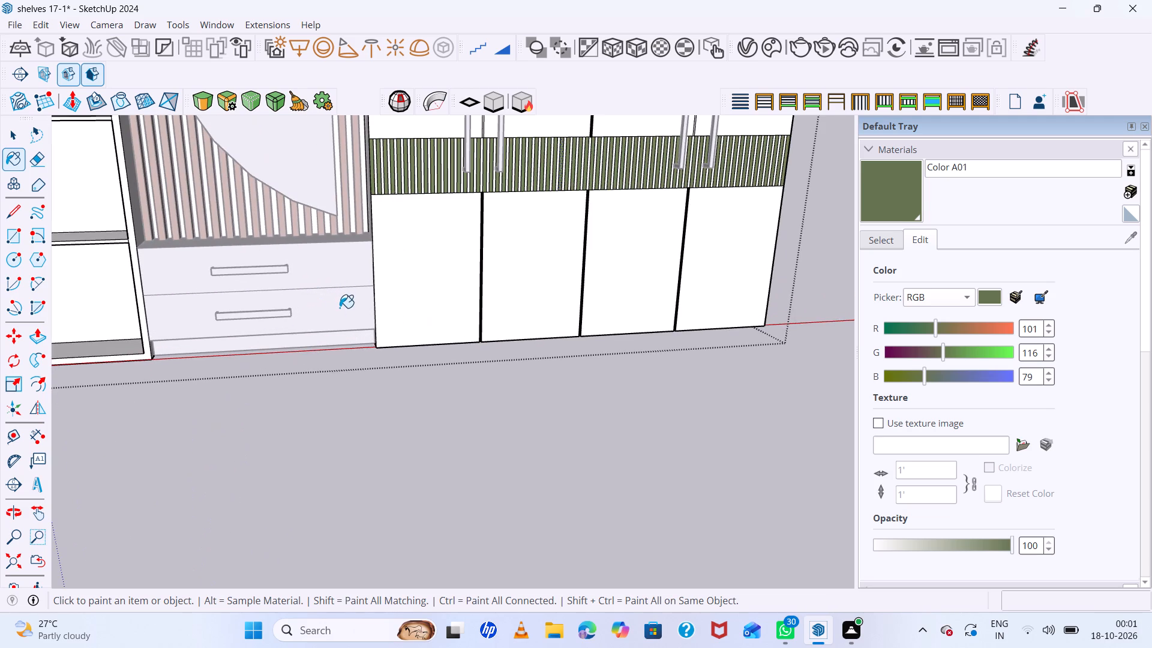
pyautogui.press('space')
pyautogui.click(365, 391)
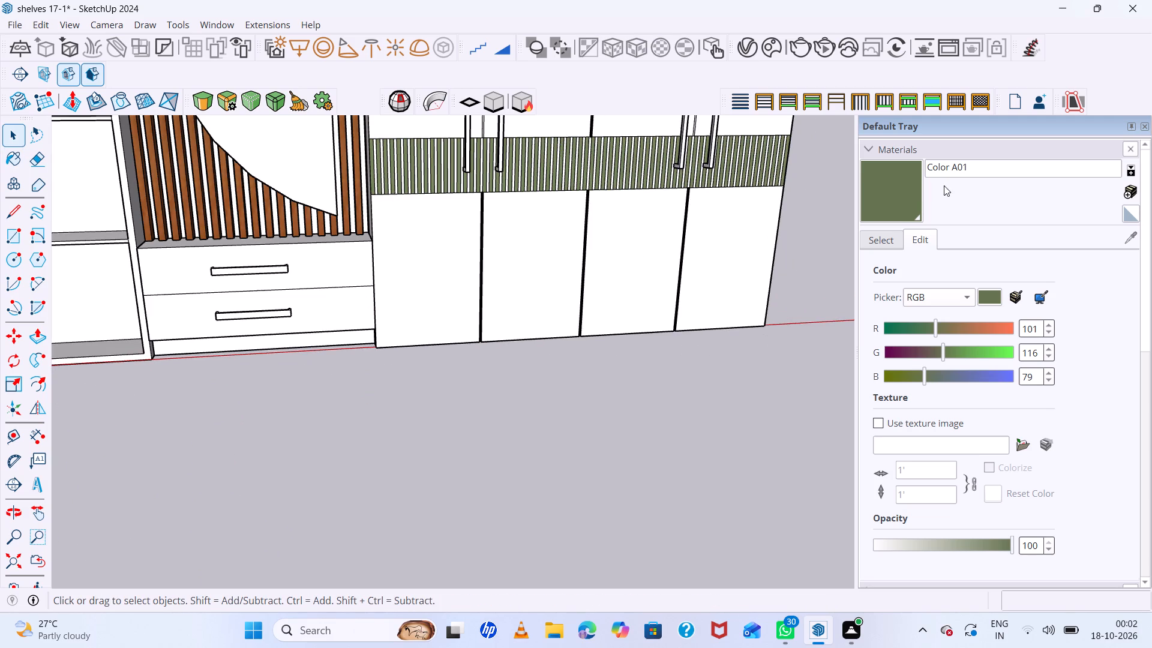
pyautogui.click(899, 194)
pyautogui.scroll(6, 322, 268)
pyautogui.click(326, 262)
pyautogui.scroll(-12, 364, 322)
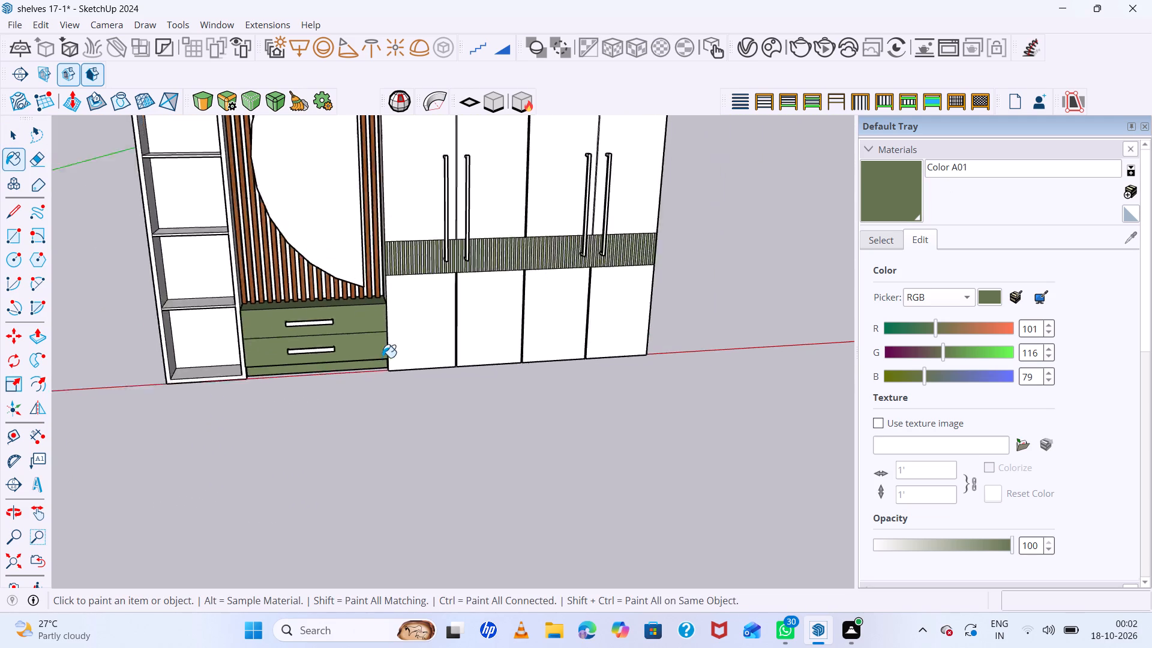
# Apply Color A01 to the wardrobe body so that its remaining unpainted shelves, frame and doors turn green.
pyautogui.scroll(-19, 382, 358)
pyautogui.scroll(8, 313, 242)
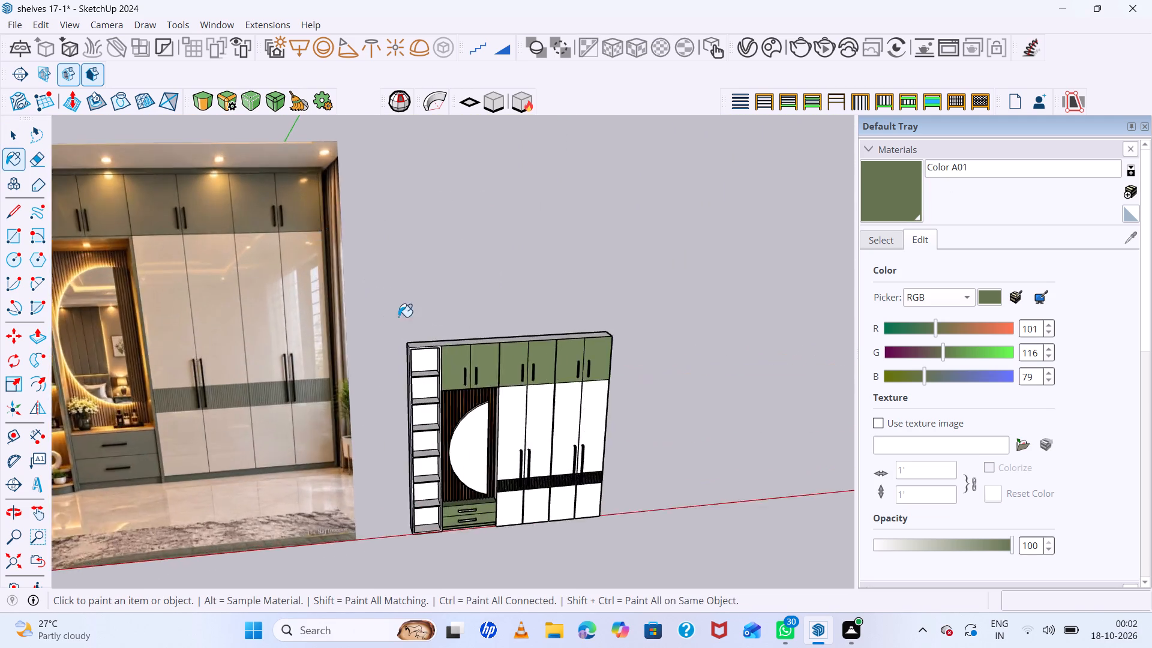
pyautogui.scroll(6, 398, 317)
pyautogui.click(424, 339)
# Open the door group and paint the long door beside the mirror with the light pink swatch from the Colors collection.
pyautogui.scroll(-6, 464, 374)
pyautogui.moveTo(469, 377); pyautogui.dragTo(461, 335, button='middle')
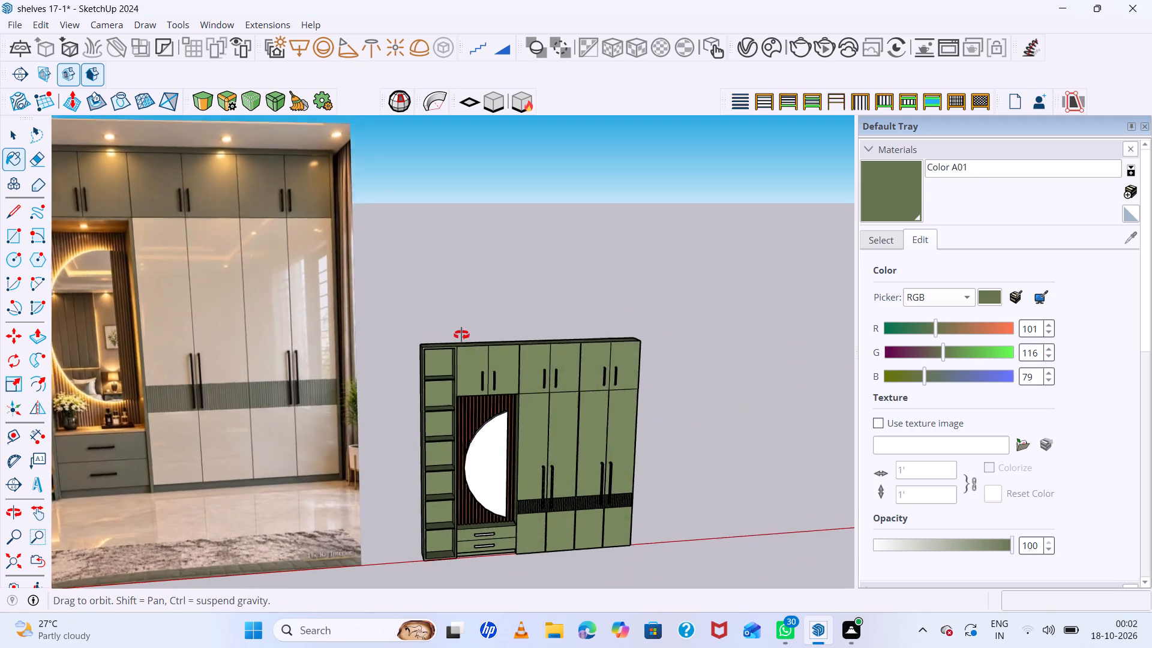
pyautogui.moveTo(461, 335); pyautogui.dragTo(371, 322, button='middle')
pyautogui.moveTo(371, 322); pyautogui.dragTo(415, 326, button='middle')
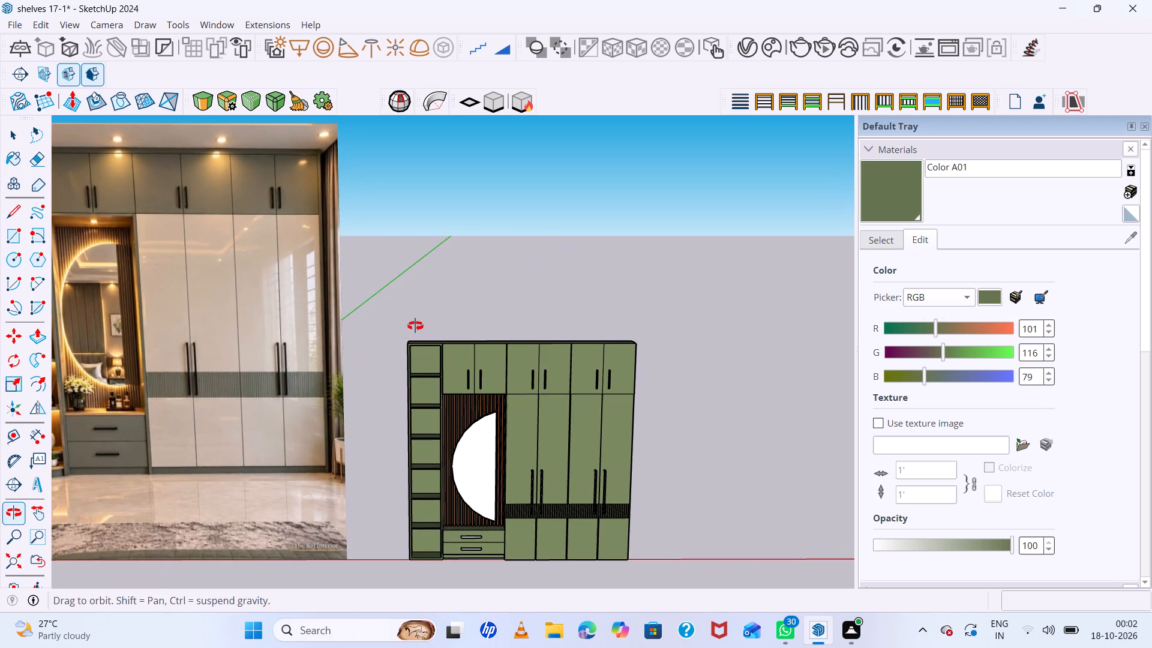
pyautogui.moveTo(415, 326); pyautogui.dragTo(388, 322, button='middle')
pyautogui.press('space')
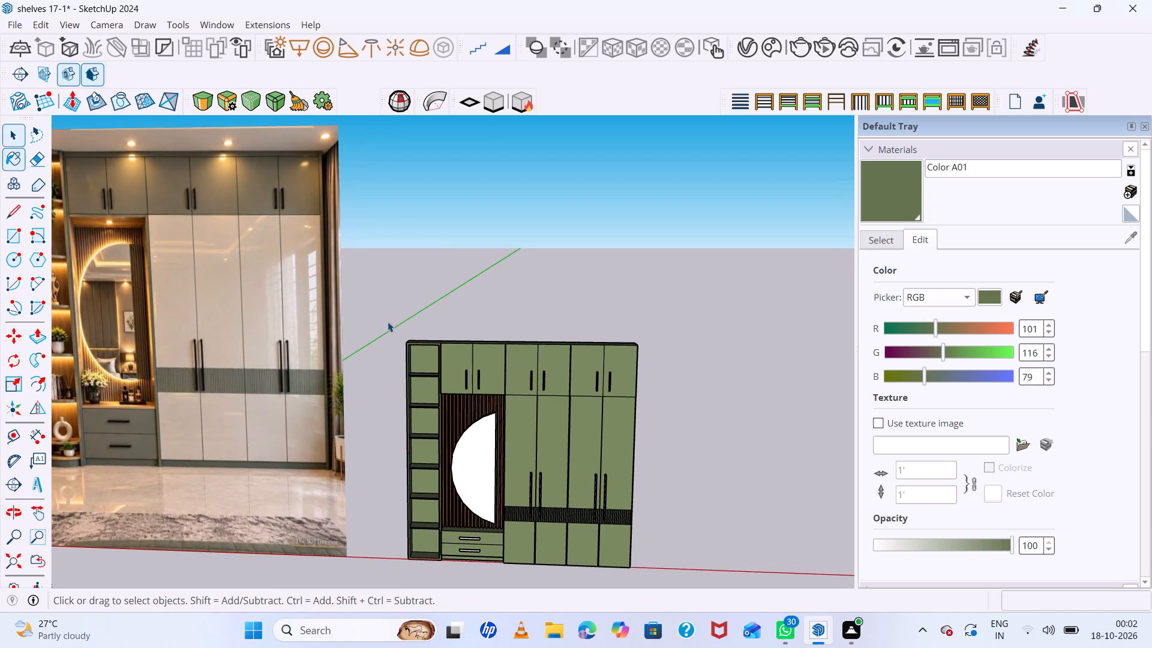
pyautogui.scroll(6, 553, 449)
pyautogui.doubleClick(496, 401)
pyautogui.click(496, 401)
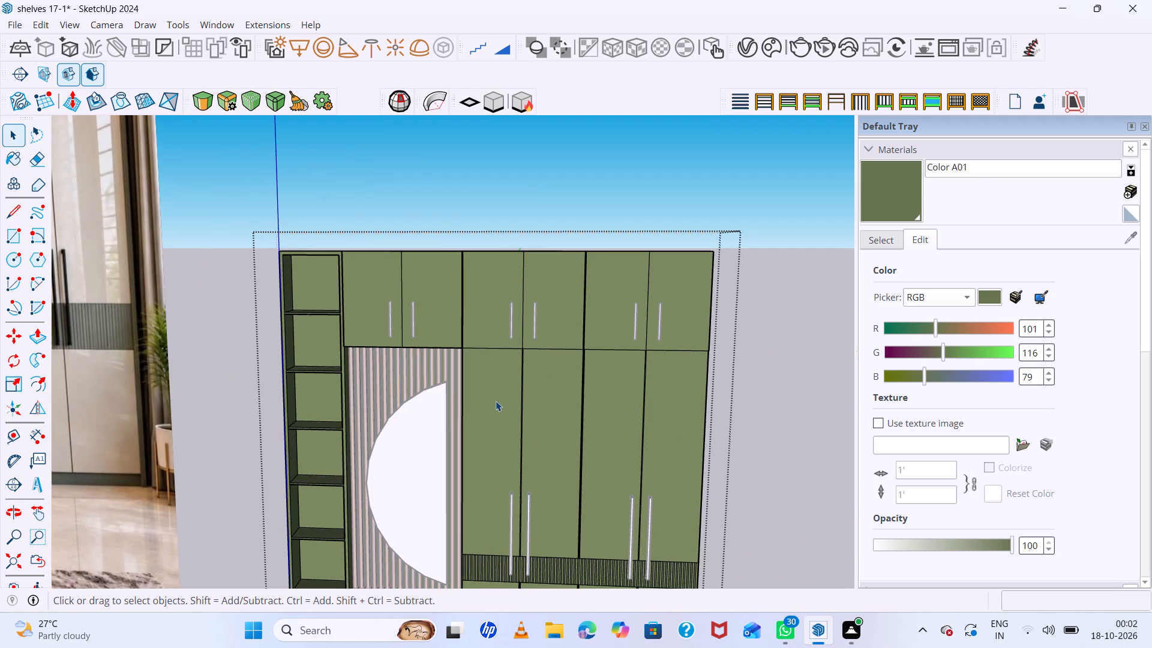
pyautogui.click(886, 236)
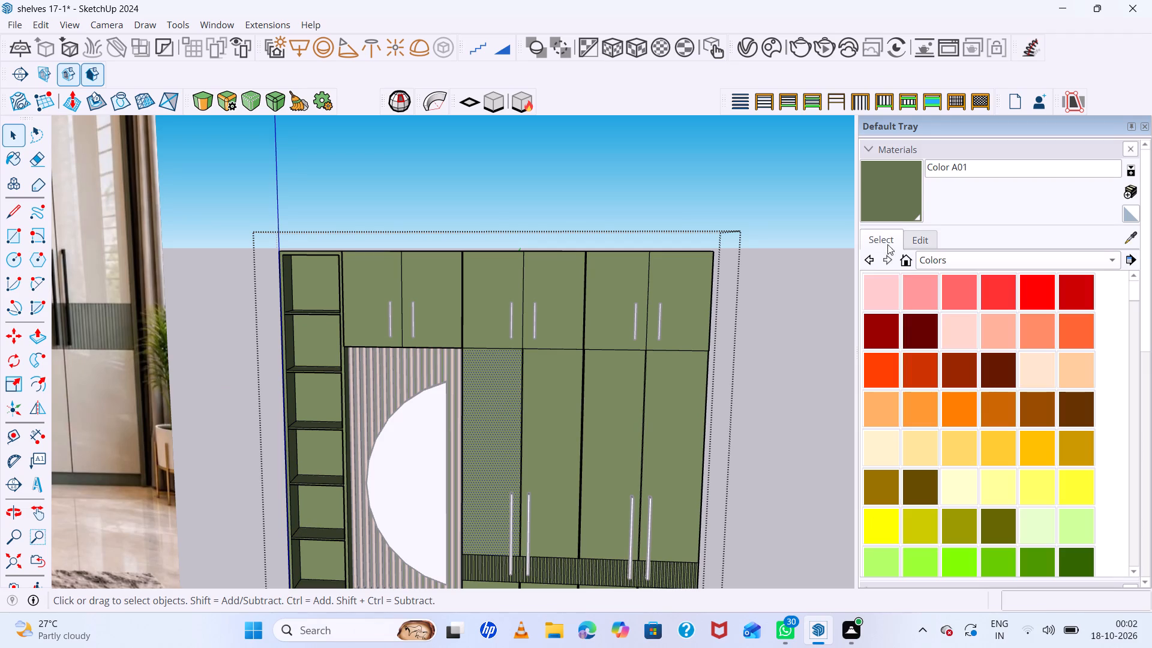
pyautogui.click(894, 290)
pyautogui.click(504, 397)
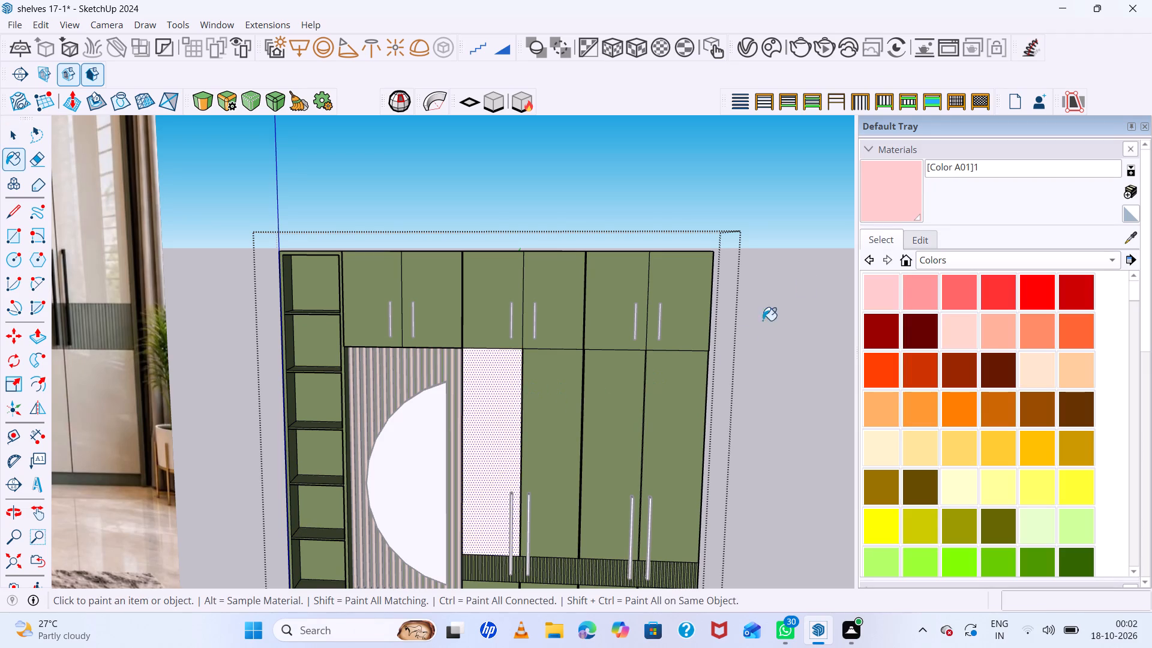
# Edit the long door's new material to a beige of RGB 196, 189, 165.
pyautogui.click(920, 239)
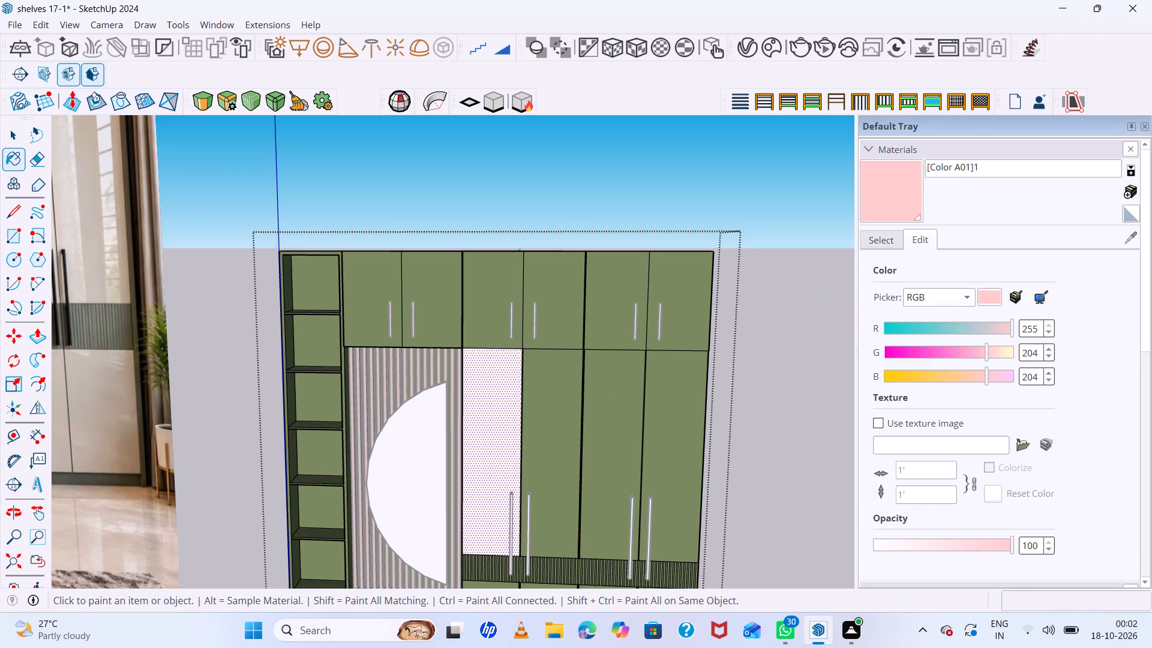
pyautogui.click(1037, 328)
pyautogui.press('BackSpace')
pyautogui.press('BackSpace')
pyautogui.press('BackSpace')
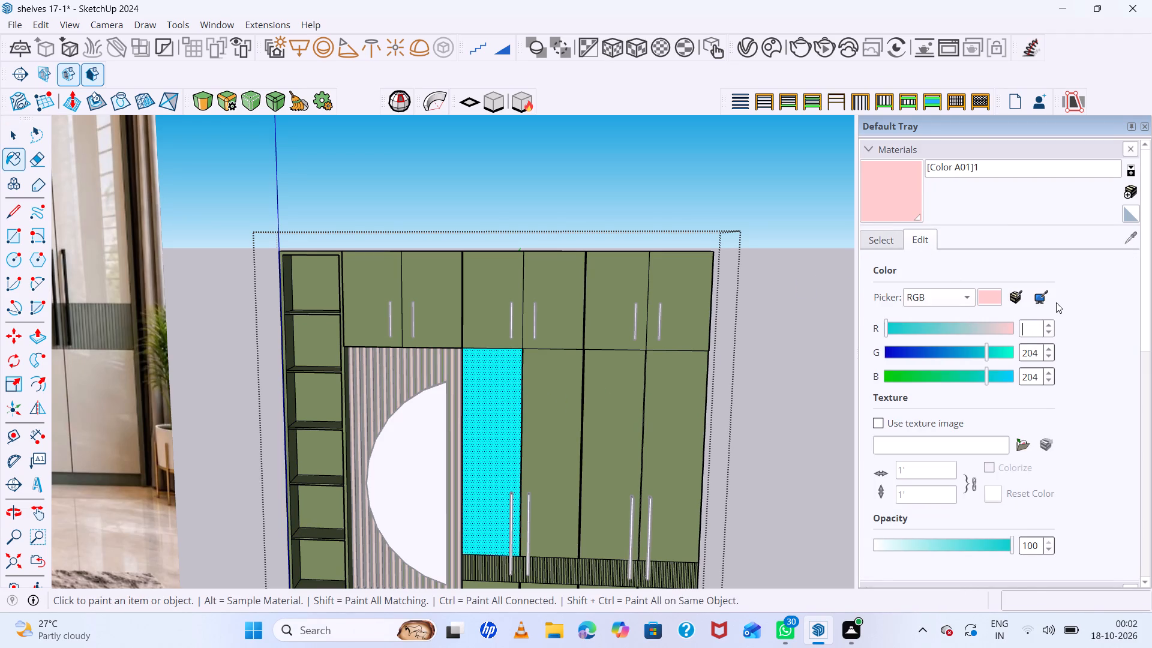
pyautogui.press('BackSpace')
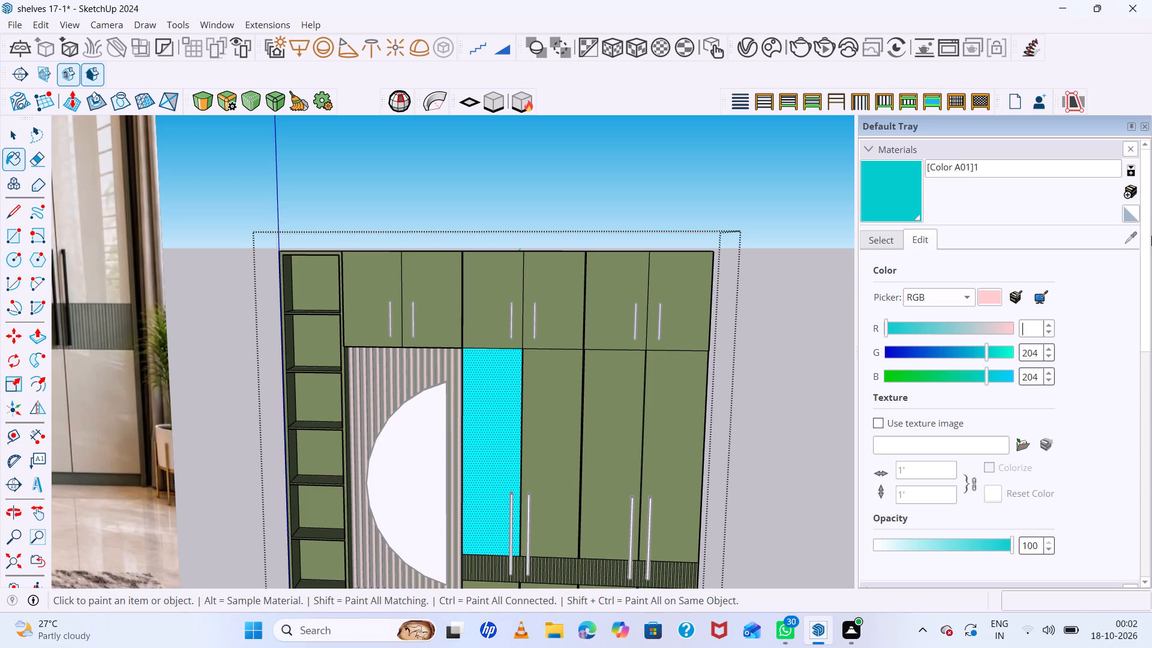
pyautogui.write('195')
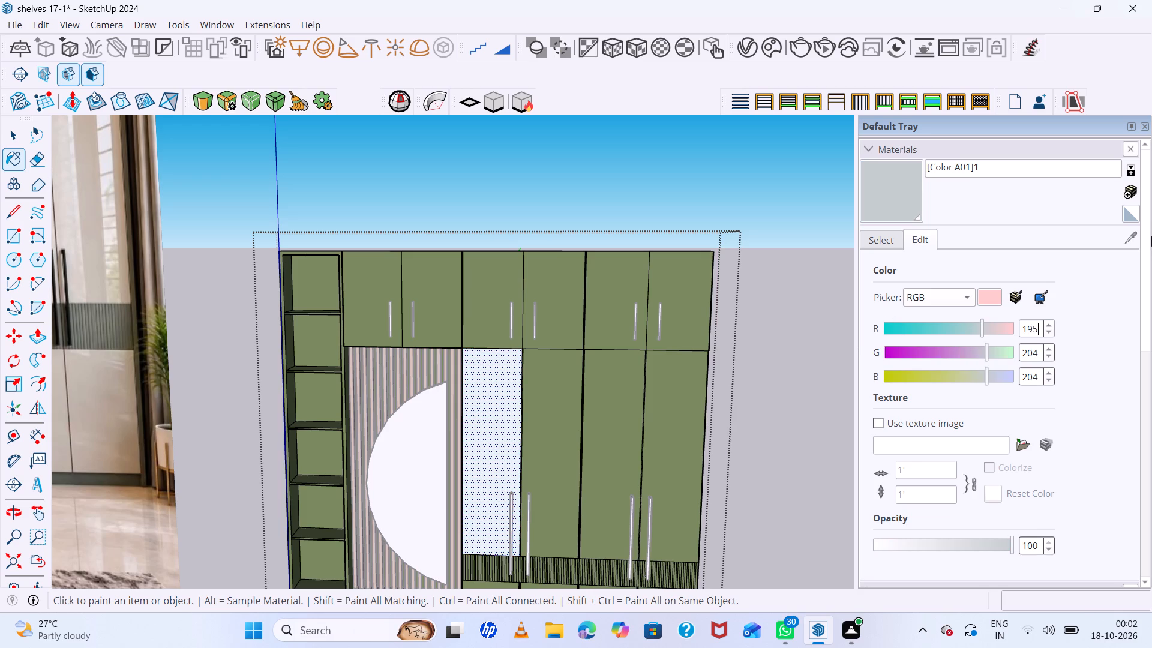
pyautogui.press('BackSpace')
pyautogui.press('6')
pyautogui.click(1043, 350)
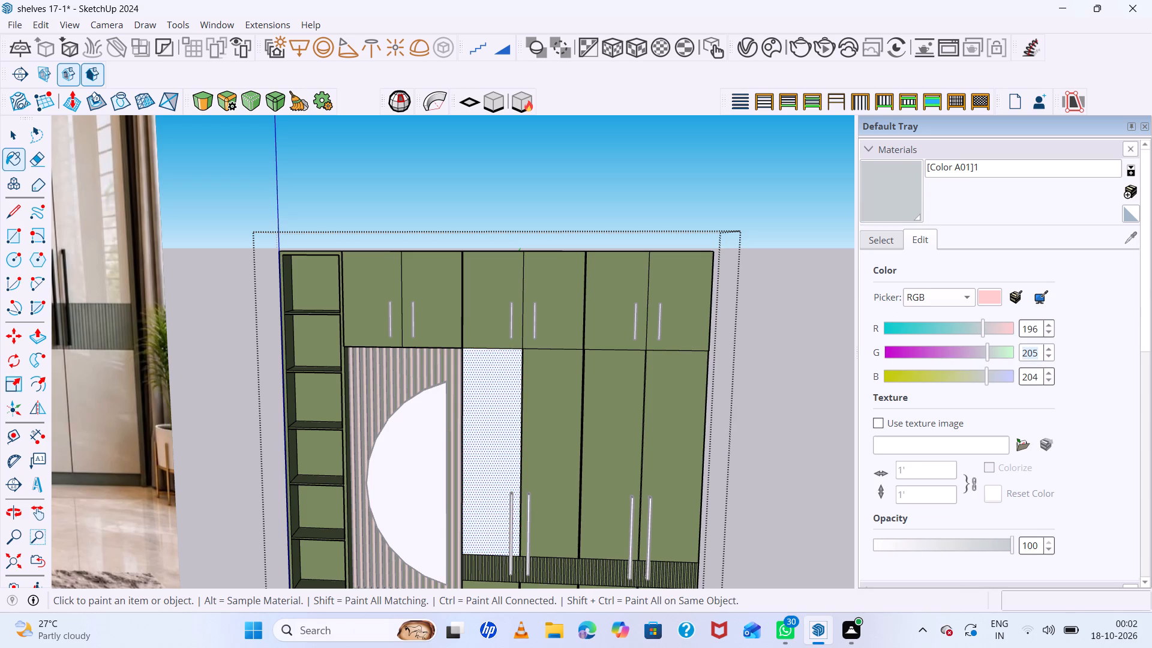
pyautogui.press('BackSpace')
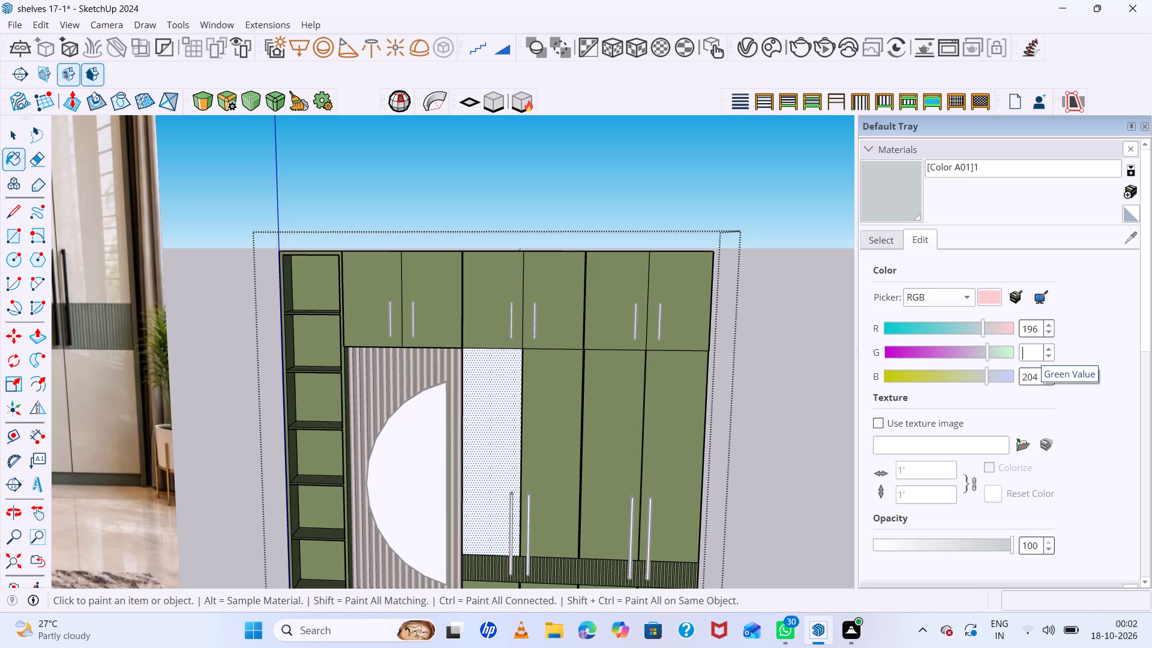
pyautogui.write('180')
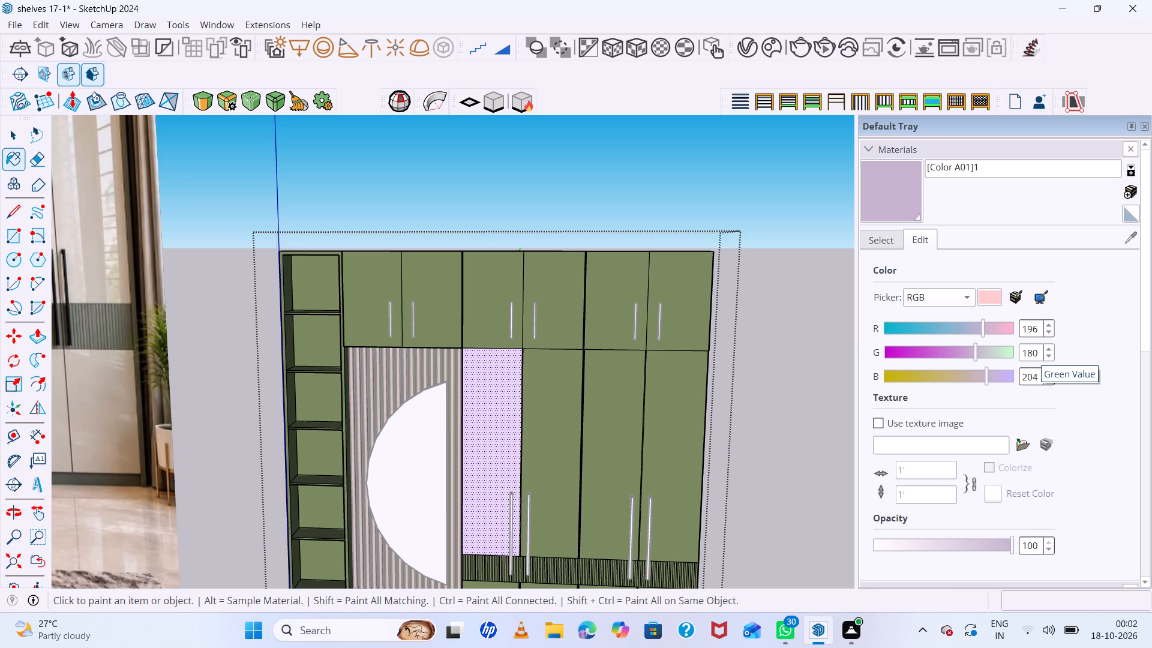
pyautogui.click(1040, 378)
pyautogui.press('BackSpace')
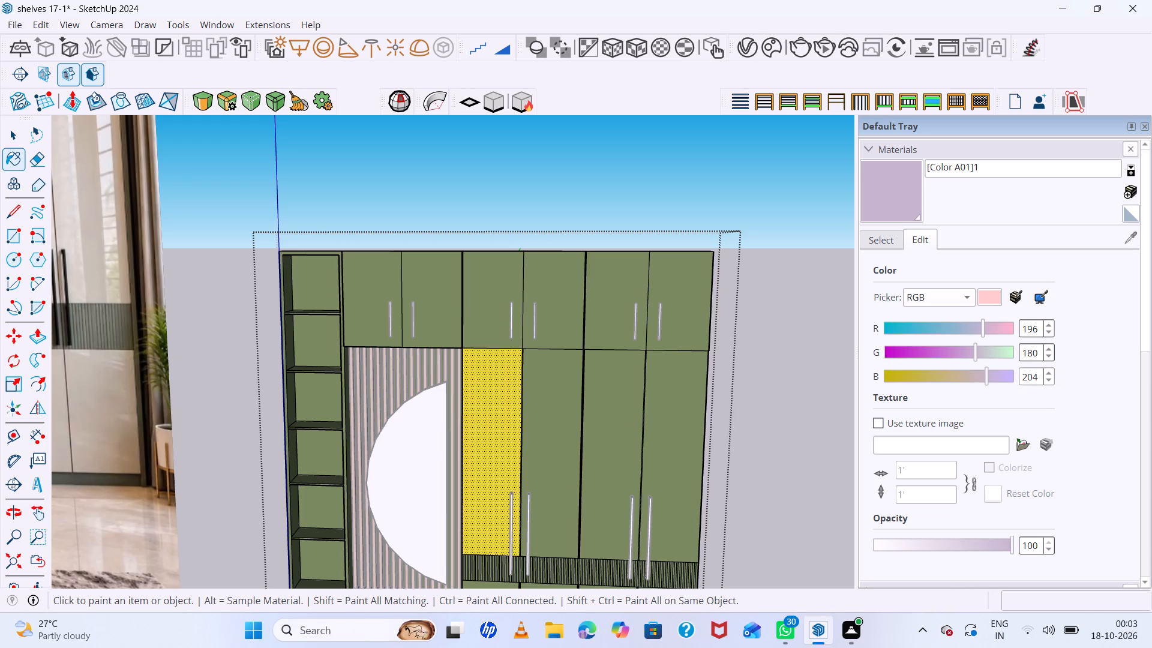
pyautogui.press('BackSpace')
pyautogui.press('BackSpace')
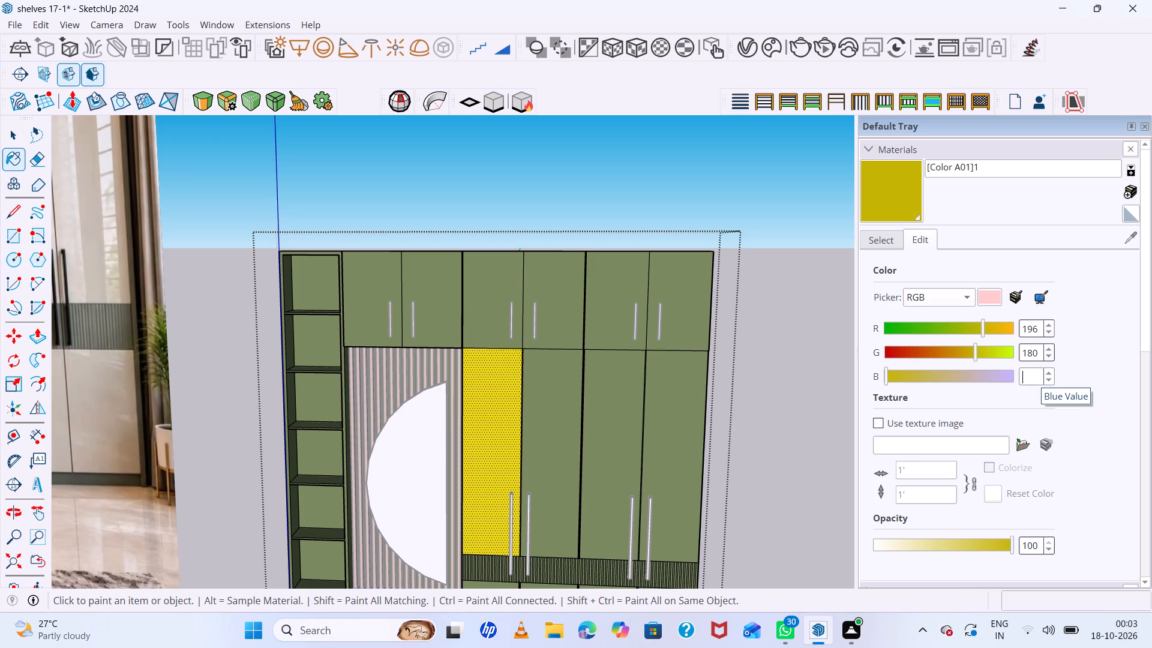
pyautogui.write('165')
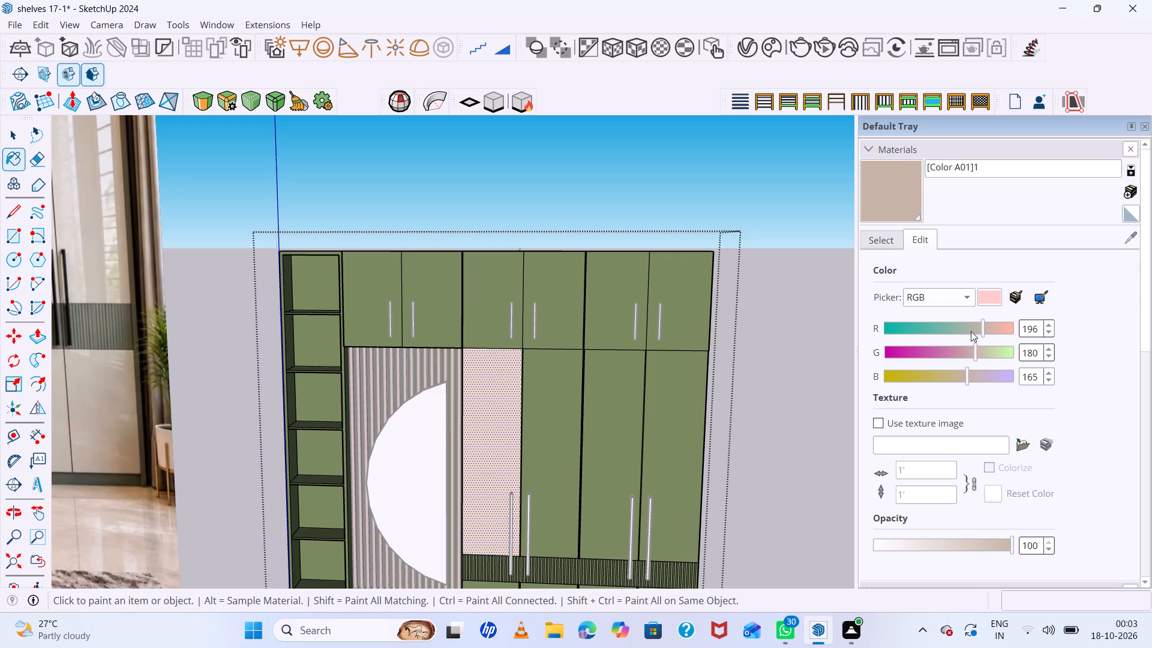
pyautogui.scroll(3, 984, 359)
# Paint the other three long doors with the beige material [Color A01]1.
pyautogui.click(874, 193)
pyautogui.click(548, 403)
pyautogui.click(609, 400)
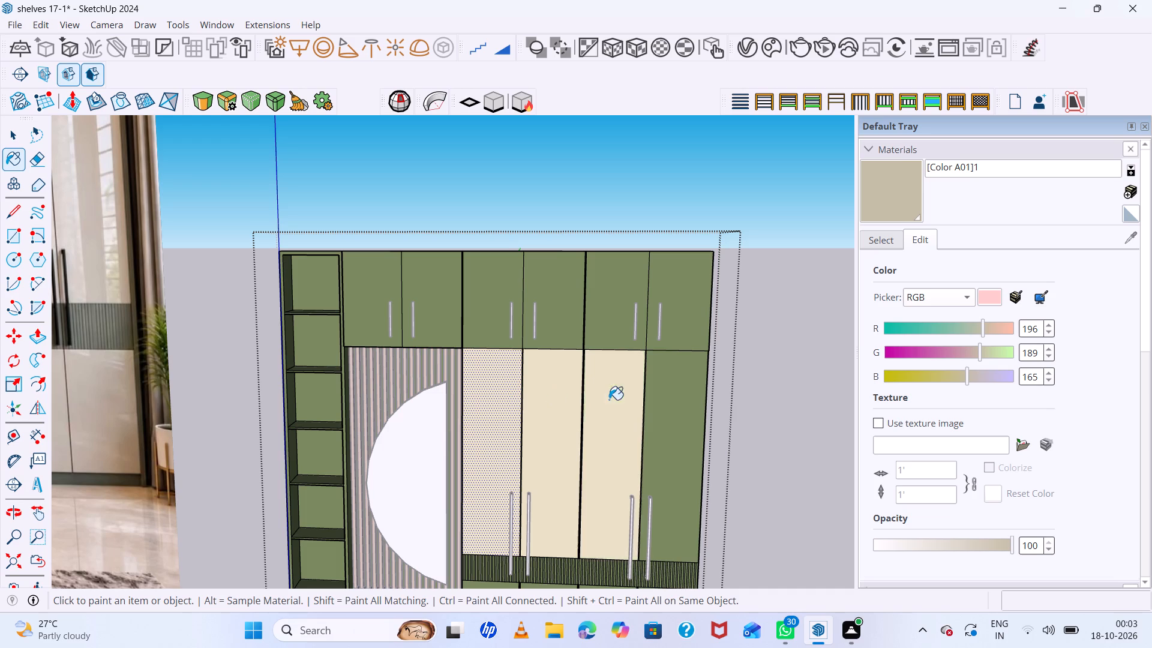
pyautogui.click(669, 406)
# Paint the four lower doors beneath the fluted band with the beige [Color A01]1 and close the group.
pyautogui.scroll(-7, 569, 293)
pyautogui.scroll(6, 580, 480)
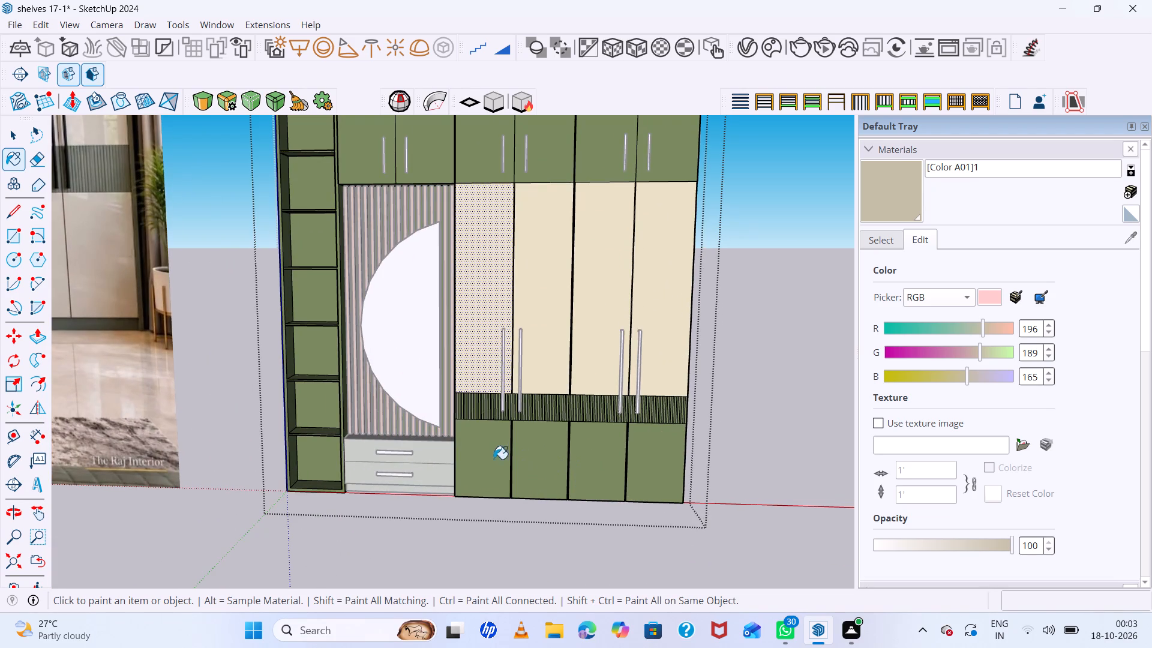
pyautogui.click(494, 459)
pyautogui.click(534, 462)
pyautogui.click(602, 467)
pyautogui.click(654, 469)
pyautogui.scroll(-9, 545, 440)
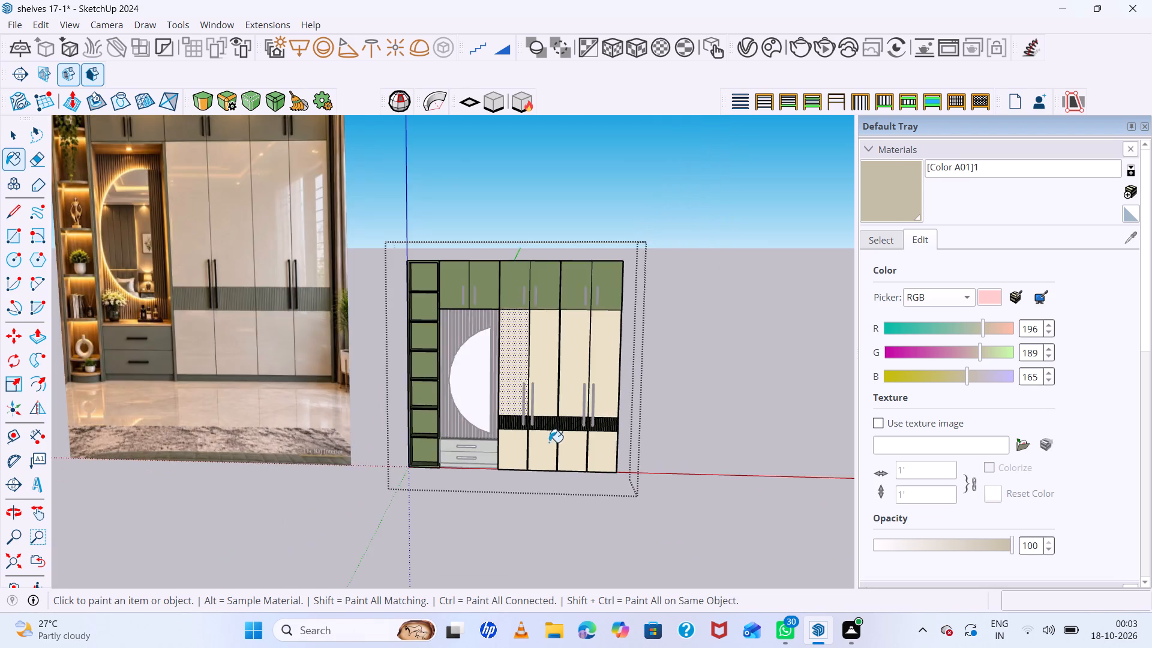
pyautogui.scroll(-5, 549, 442)
pyautogui.moveTo(559, 445); pyautogui.dragTo(597, 485, button='middle')
pyautogui.press('space')
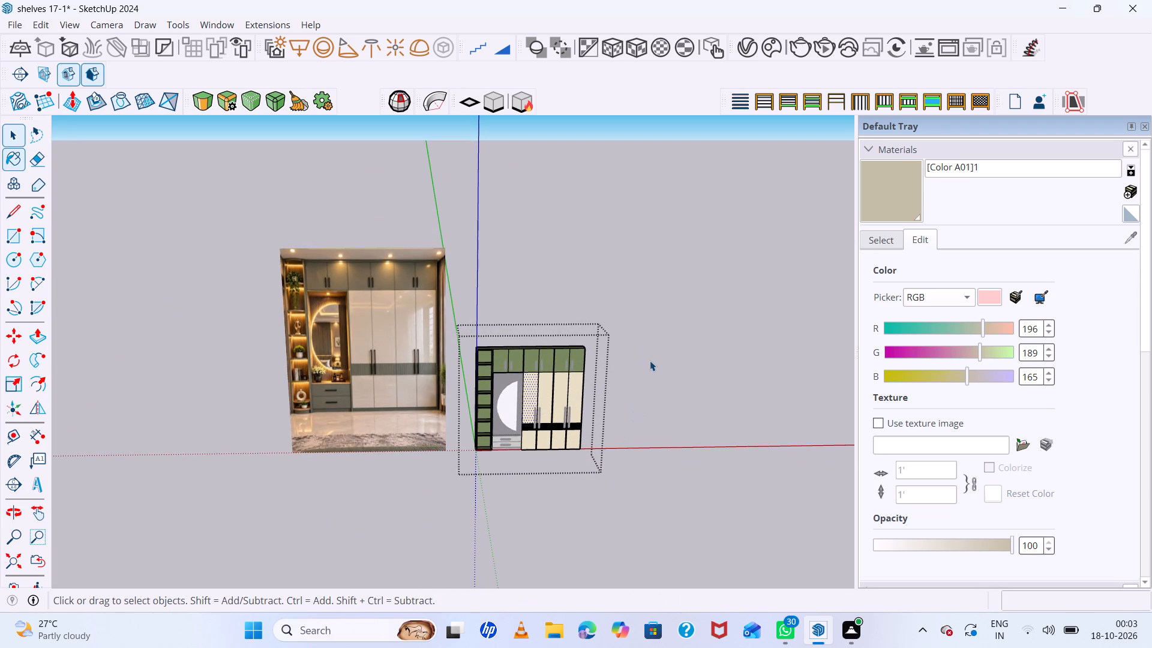
pyautogui.click(650, 361)
# Examine the coloured wardrobe from the front and from angled views.
pyautogui.scroll(11, 644, 377)
pyautogui.moveTo(635, 385); pyautogui.dragTo(632, 304, button='middle')
pyautogui.scroll(2, 461, 526)
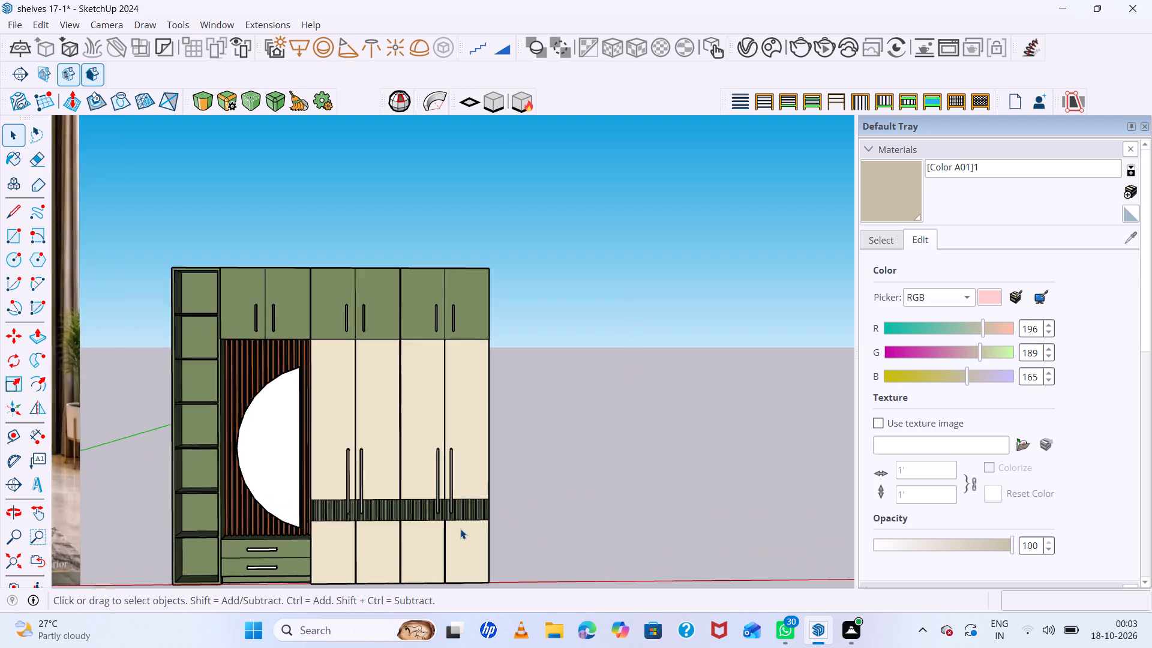
pyautogui.scroll(14, 460, 529)
pyautogui.scroll(-17, 456, 490)
pyautogui.moveTo(461, 469); pyautogui.dragTo(658, 463, button='middle')
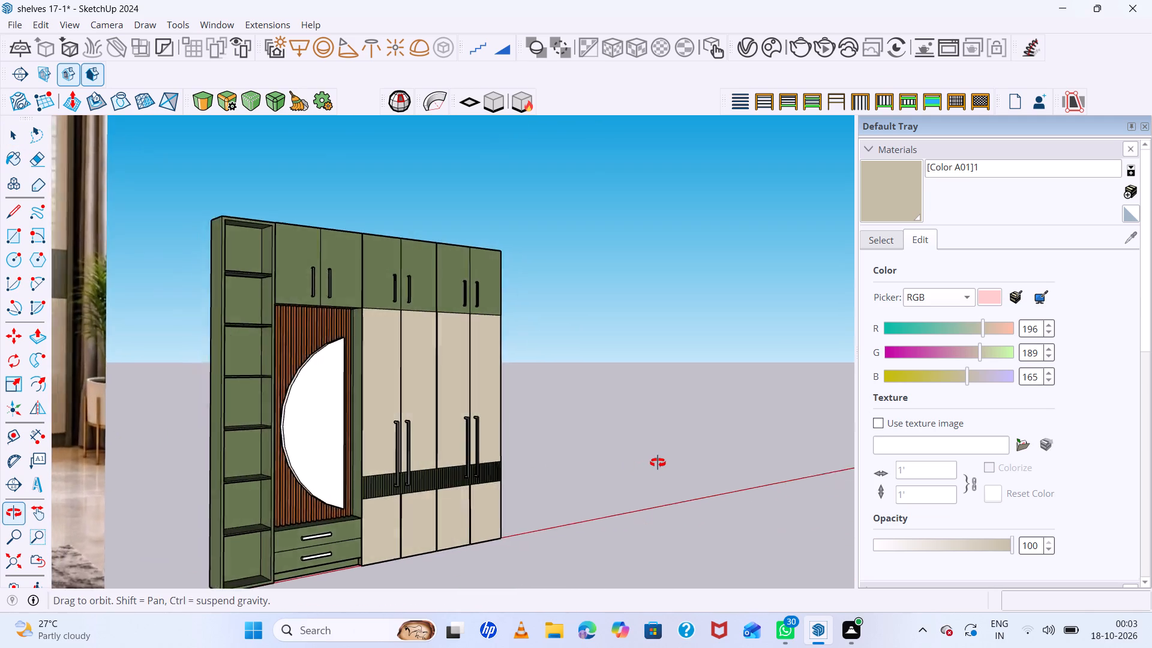
pyautogui.moveTo(658, 463); pyautogui.dragTo(386, 571, button='middle')
# Paint the four handles on the long beige doors with the black Color M09 from the Colors library.
pyautogui.click(879, 239)
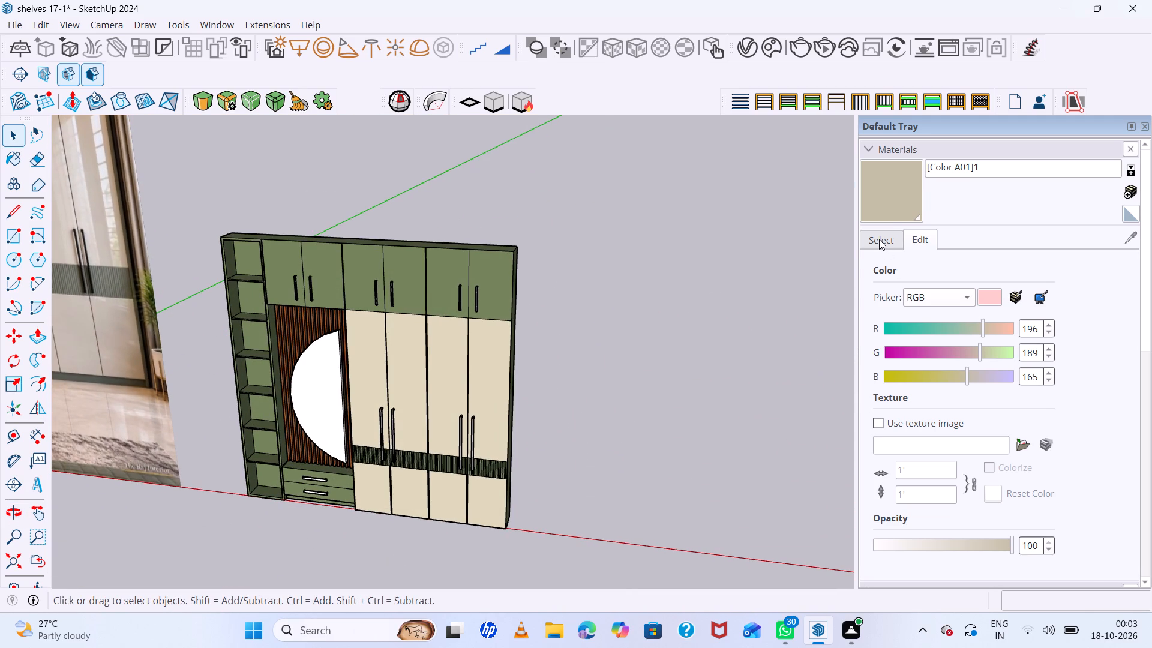
pyautogui.scroll(-20, 937, 382)
pyautogui.scroll(-4, 937, 382)
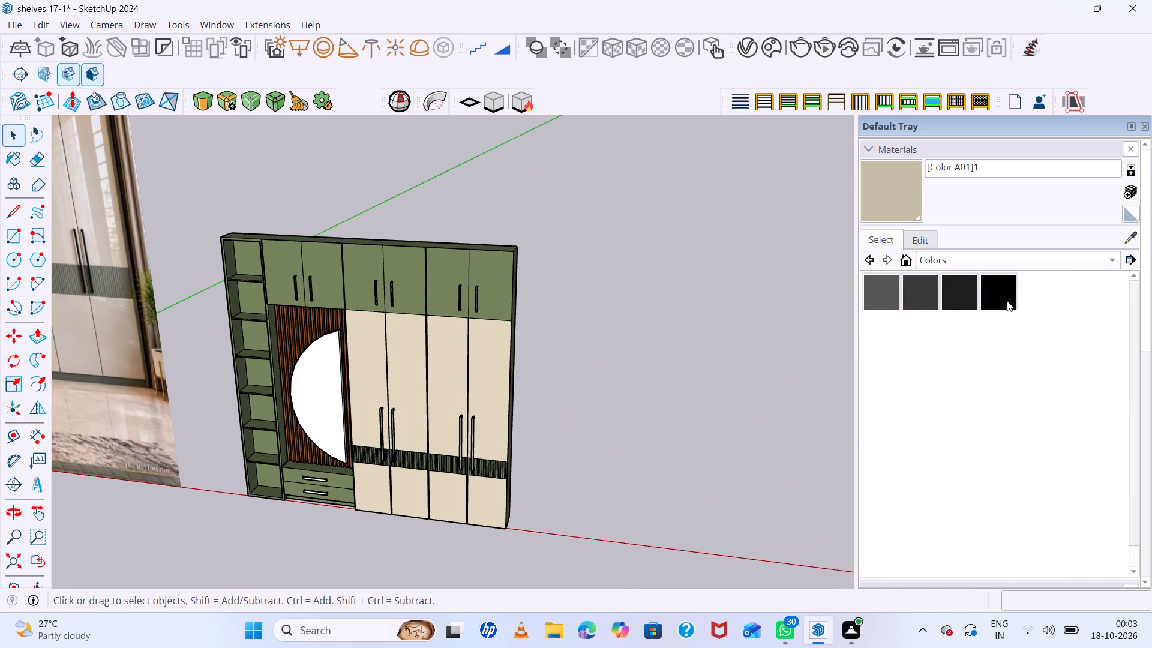
pyautogui.click(1005, 295)
pyautogui.scroll(7, 387, 451)
pyautogui.moveTo(298, 437); pyautogui.dragTo(659, 472, button='middle')
pyautogui.scroll(13, 545, 396)
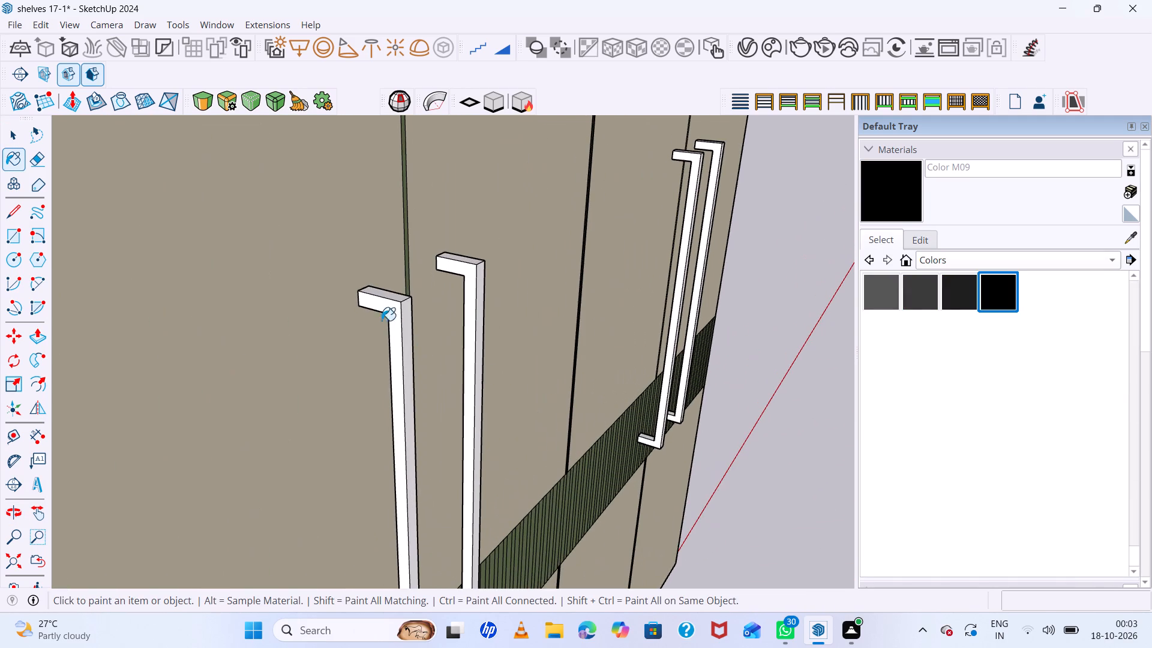
pyautogui.click(394, 301)
pyautogui.click(466, 277)
pyautogui.scroll(-11, 460, 404)
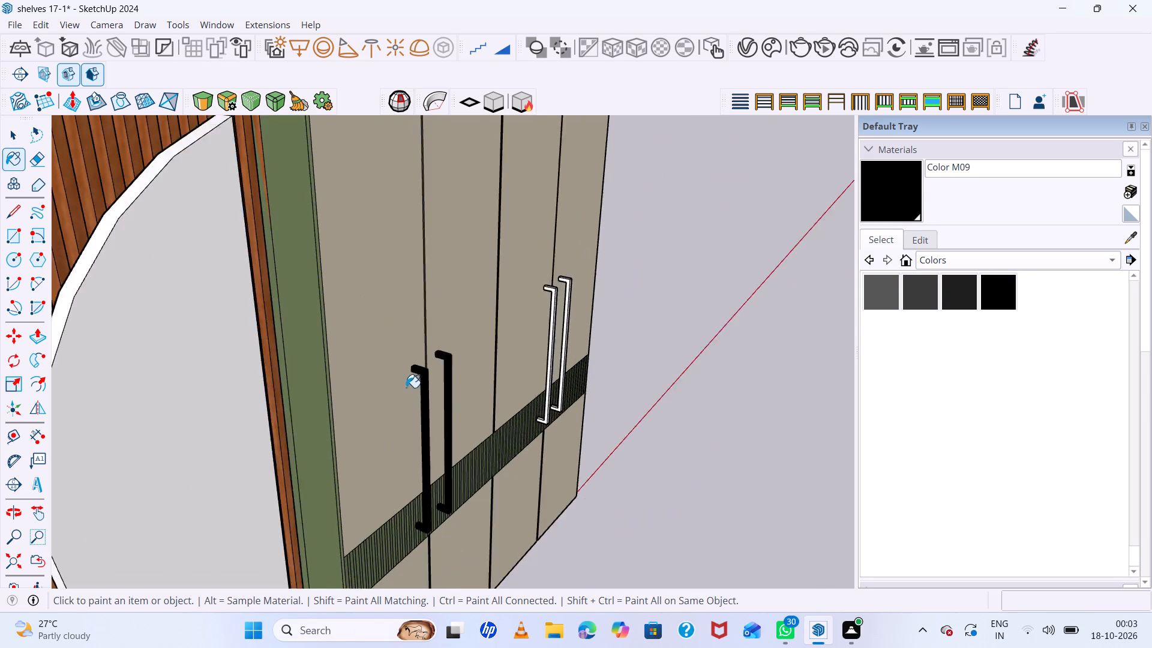
pyautogui.scroll(-2, 406, 388)
pyautogui.scroll(12, 529, 312)
pyautogui.click(538, 297)
pyautogui.click(589, 268)
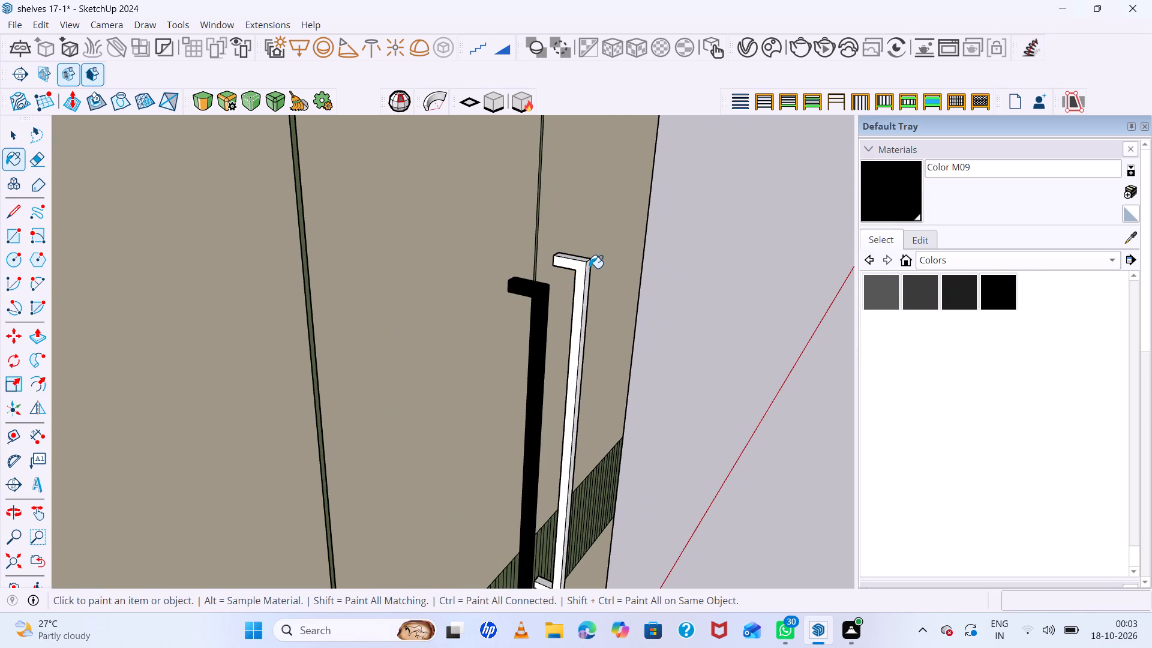
# Paint the two upper door handles above the mirror niche with the black Color M09.
pyautogui.scroll(1, 565, 317)
pyautogui.scroll(-8, 559, 349)
pyautogui.scroll(1, 517, 468)
pyautogui.scroll(-16, 487, 494)
pyautogui.scroll(14, 384, 409)
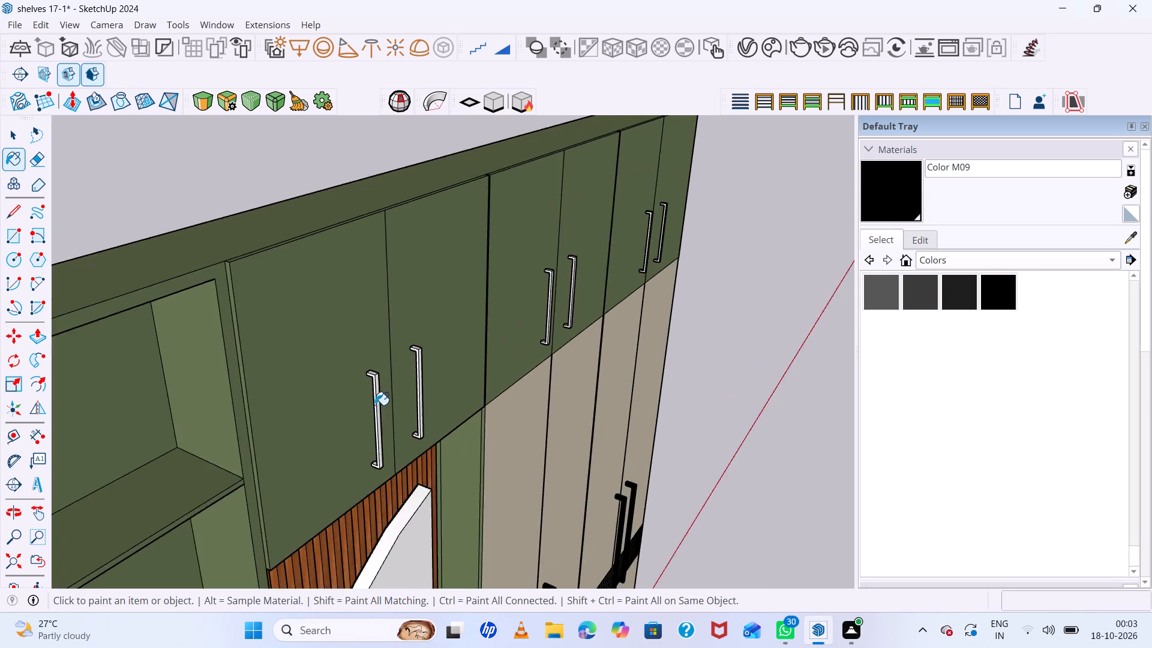
pyautogui.scroll(7, 368, 388)
pyautogui.click(374, 355)
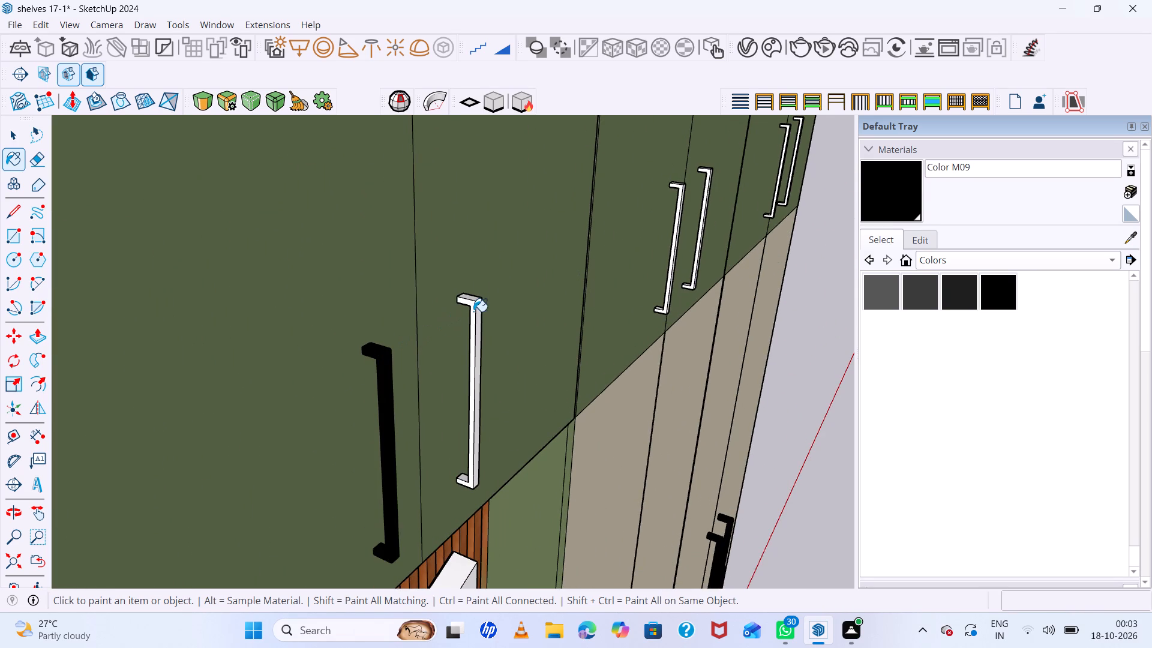
pyautogui.click(474, 310)
# Paint the remaining four upper door handles, above the long beige doors, with the black Color M09.
pyautogui.scroll(-15, 380, 469)
pyautogui.scroll(8, 465, 371)
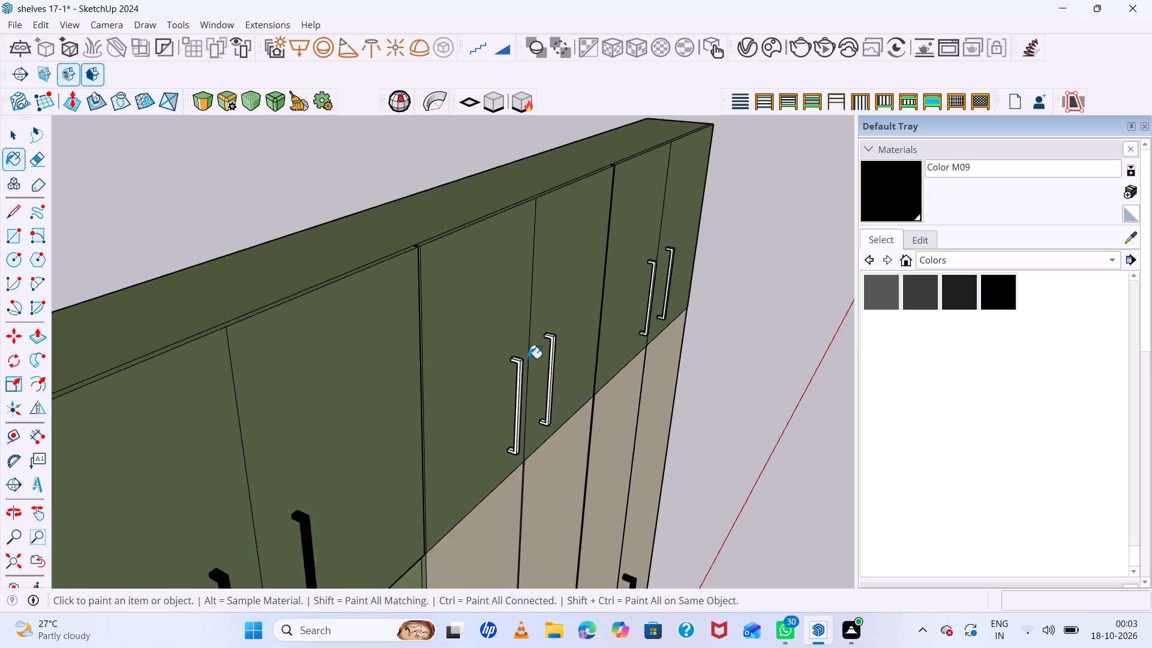
pyautogui.scroll(16, 528, 358)
pyautogui.click(497, 371)
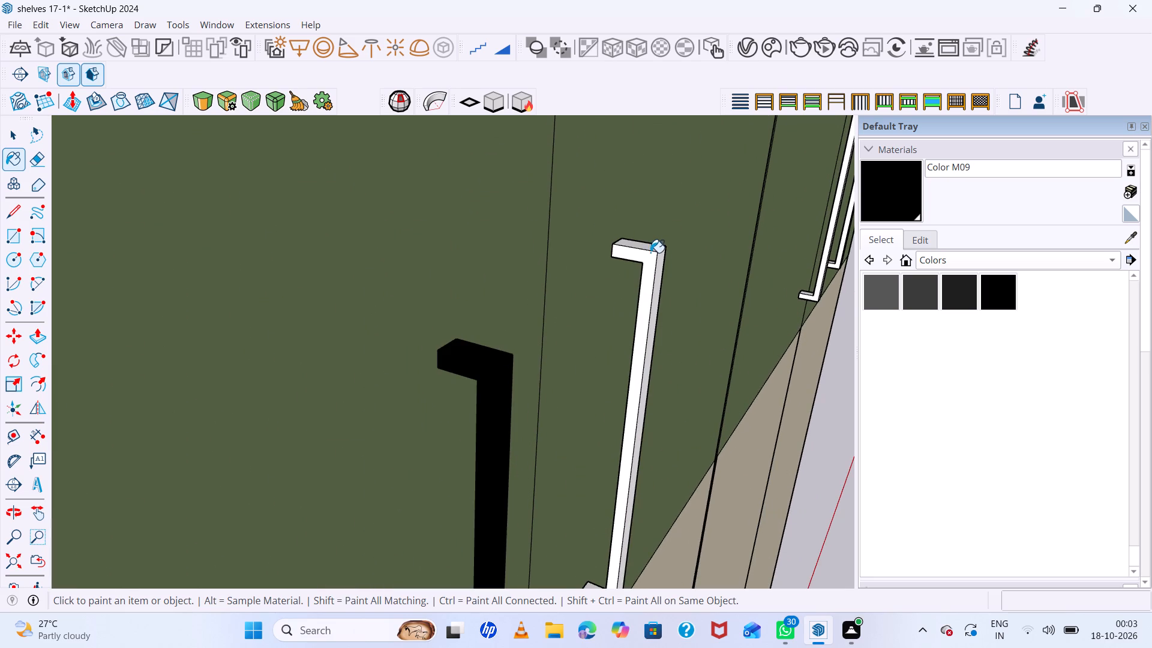
pyautogui.click(650, 251)
pyautogui.scroll(-16, 399, 416)
pyautogui.scroll(8, 631, 296)
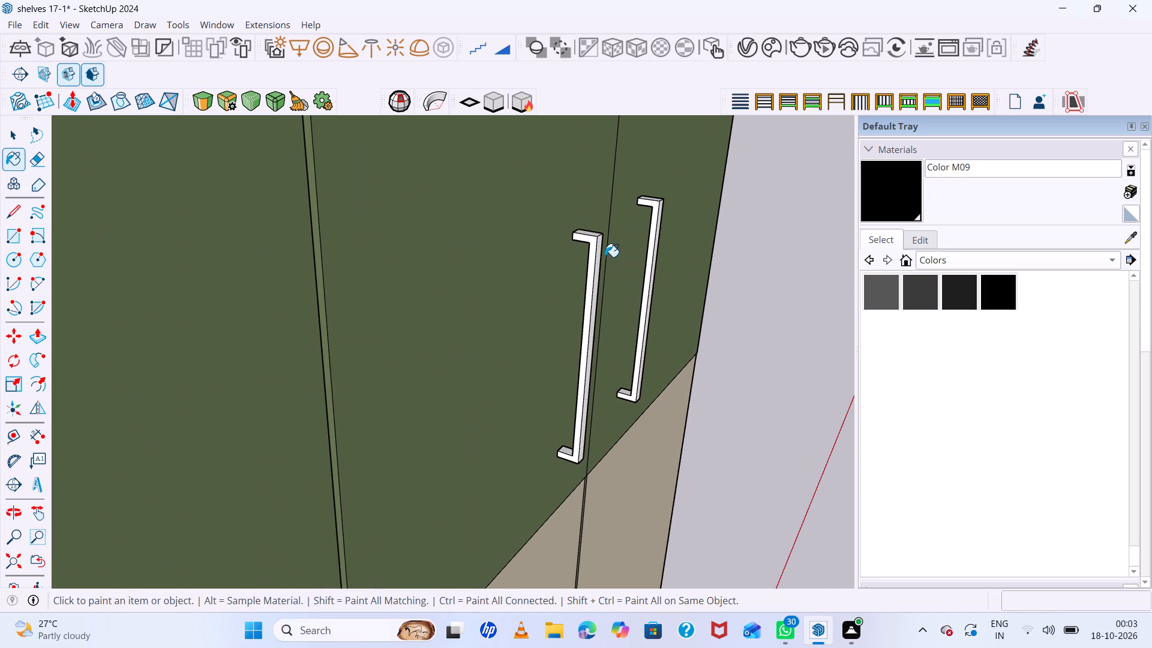
pyautogui.scroll(7, 583, 188)
pyautogui.scroll(6, 618, 269)
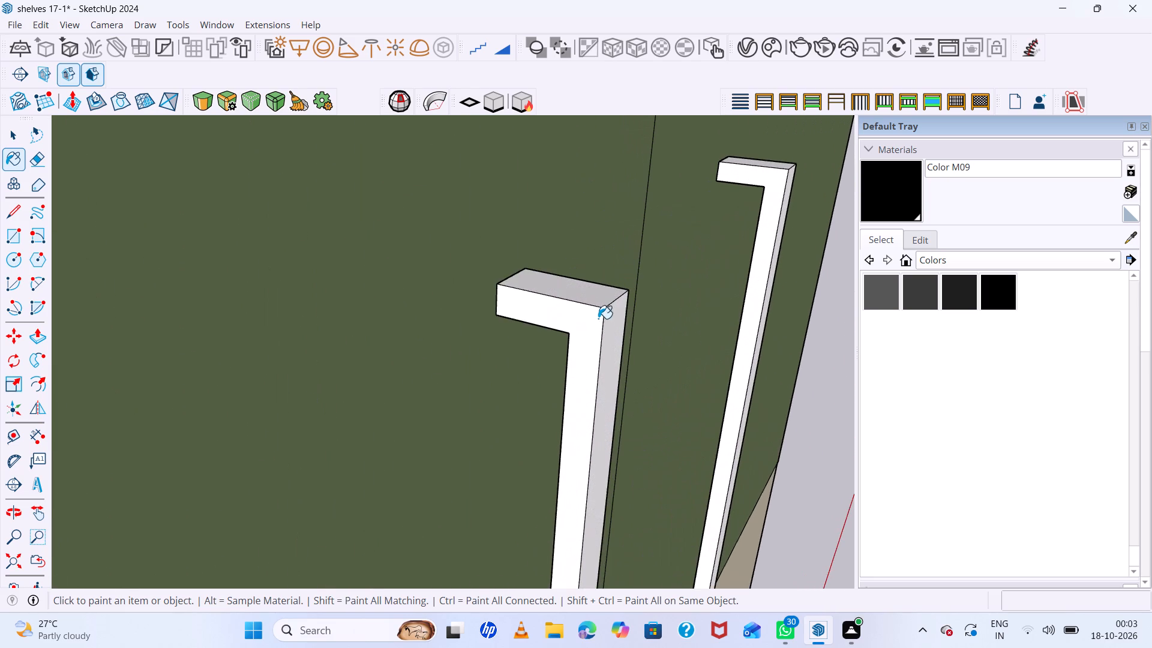
pyautogui.click(596, 321)
pyautogui.click(767, 179)
# Paint the upper drawer's handle face by face with the black Color M09, including its top, end and underside.
pyautogui.scroll(-12, 696, 278)
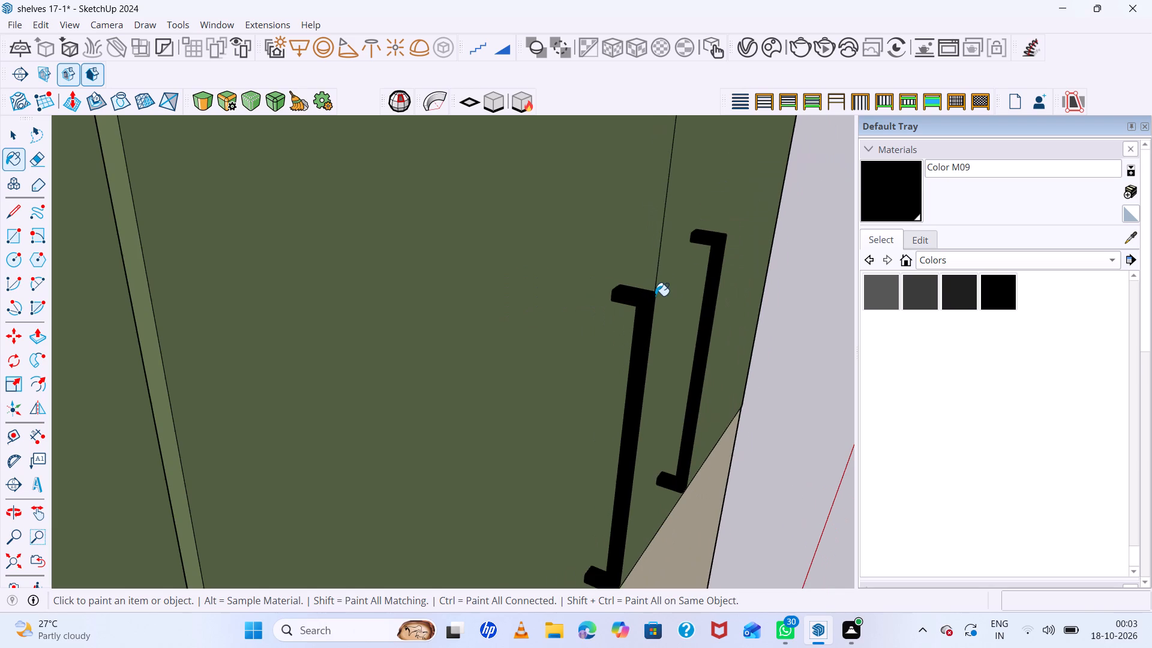
pyautogui.scroll(-20, 655, 296)
pyautogui.scroll(-10, 655, 296)
pyautogui.scroll(1, 573, 329)
pyautogui.scroll(-18, 628, 328)
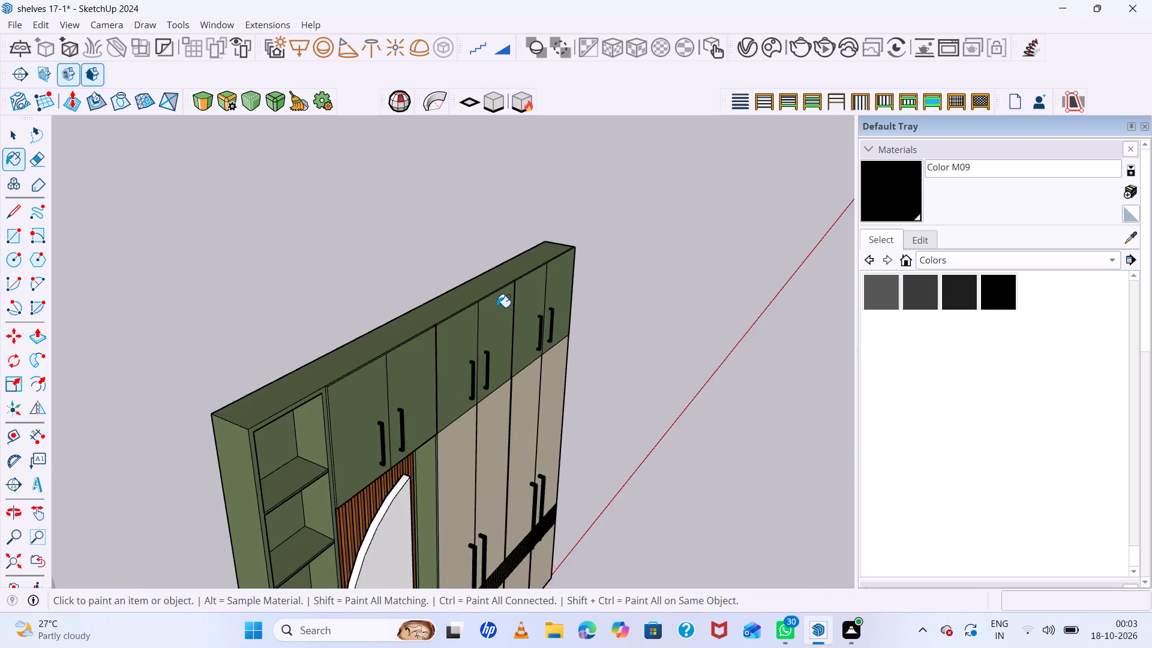
pyautogui.scroll(-16, 497, 307)
pyautogui.moveTo(604, 385); pyautogui.dragTo(295, 440, button='middle')
pyautogui.scroll(6, 461, 404)
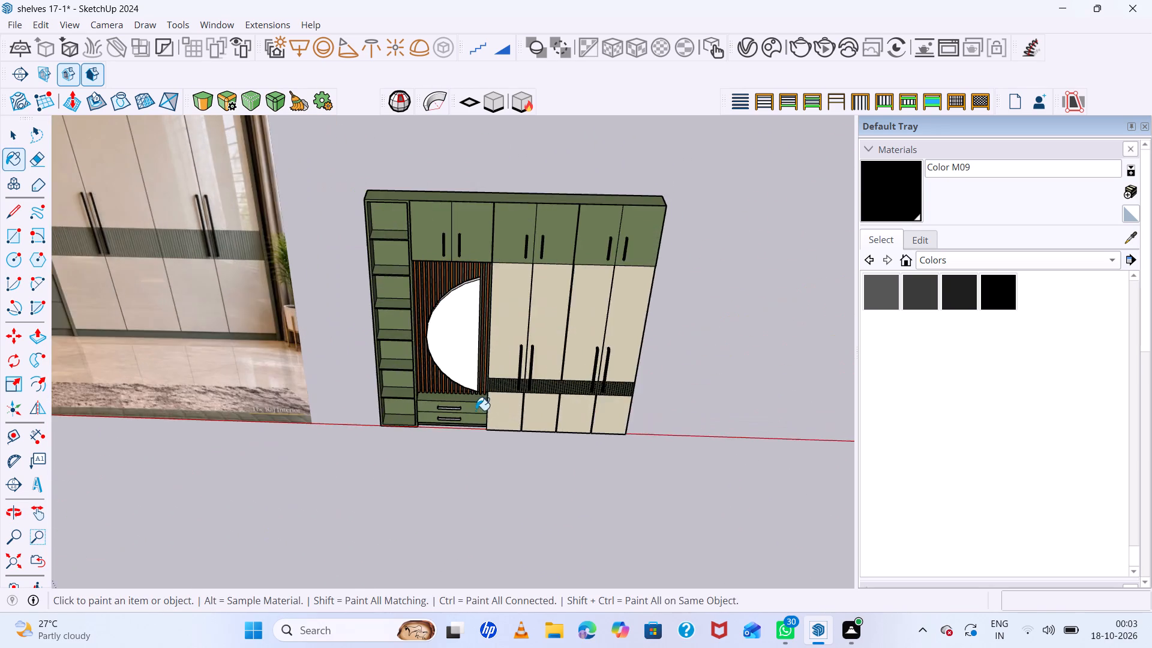
pyautogui.scroll(20, 476, 410)
pyautogui.scroll(13, 476, 410)
pyautogui.click(454, 324)
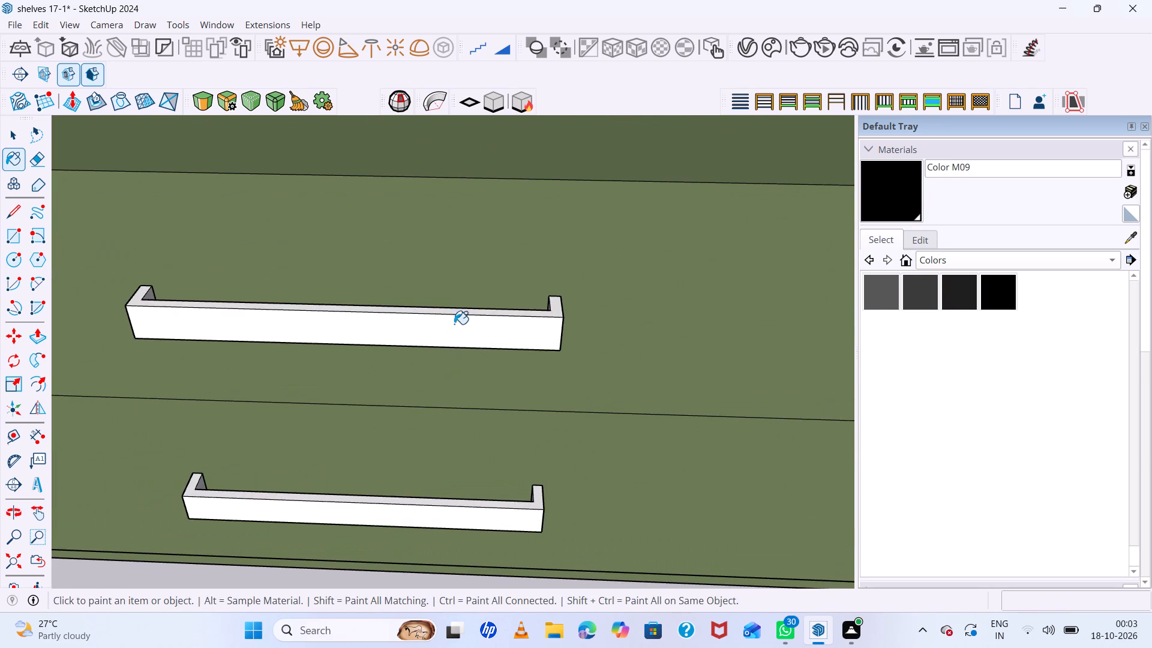
pyautogui.scroll(-8, 473, 379)
pyautogui.scroll(14, 510, 344)
pyautogui.click(530, 374)
pyautogui.scroll(-8, 535, 379)
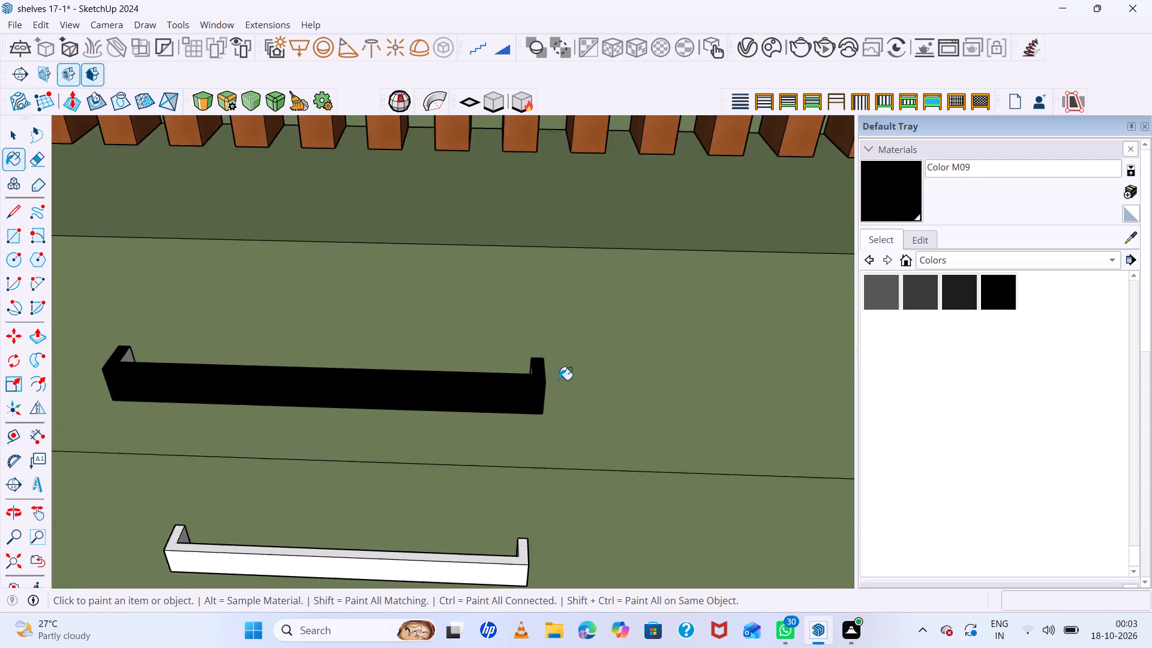
pyautogui.scroll(-7, 559, 380)
pyautogui.moveTo(390, 380); pyautogui.dragTo(715, 178, button='middle')
pyautogui.scroll(7, 560, 272)
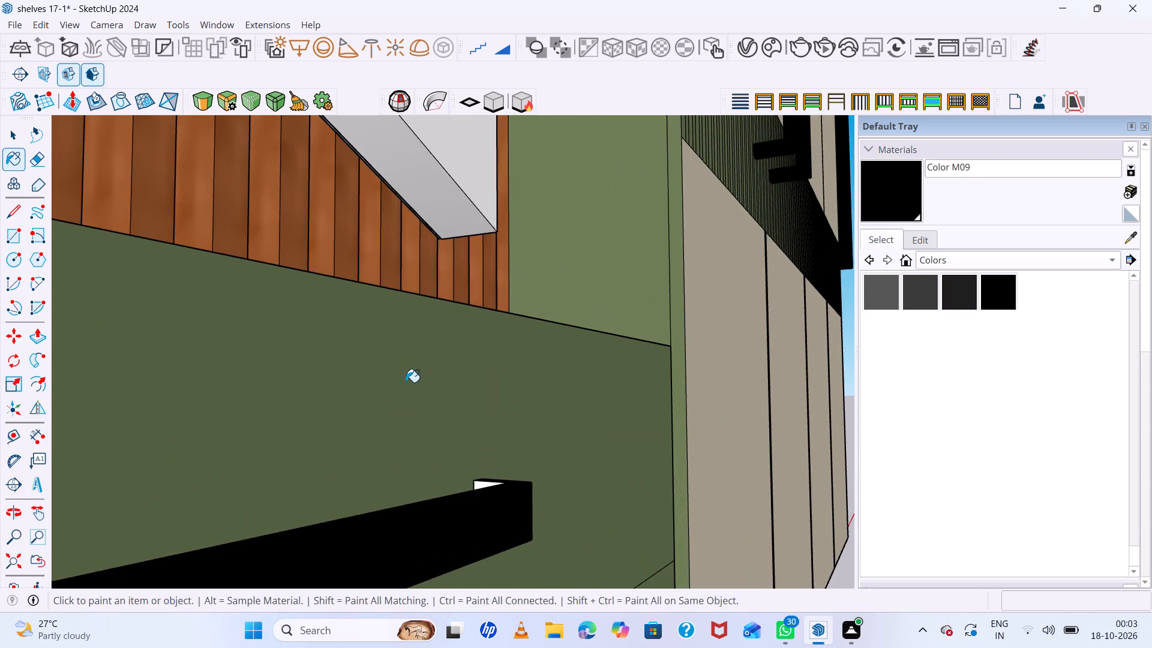
pyautogui.scroll(-8, 494, 388)
pyautogui.scroll(7, 307, 534)
pyautogui.click(317, 438)
pyautogui.scroll(-6, 382, 451)
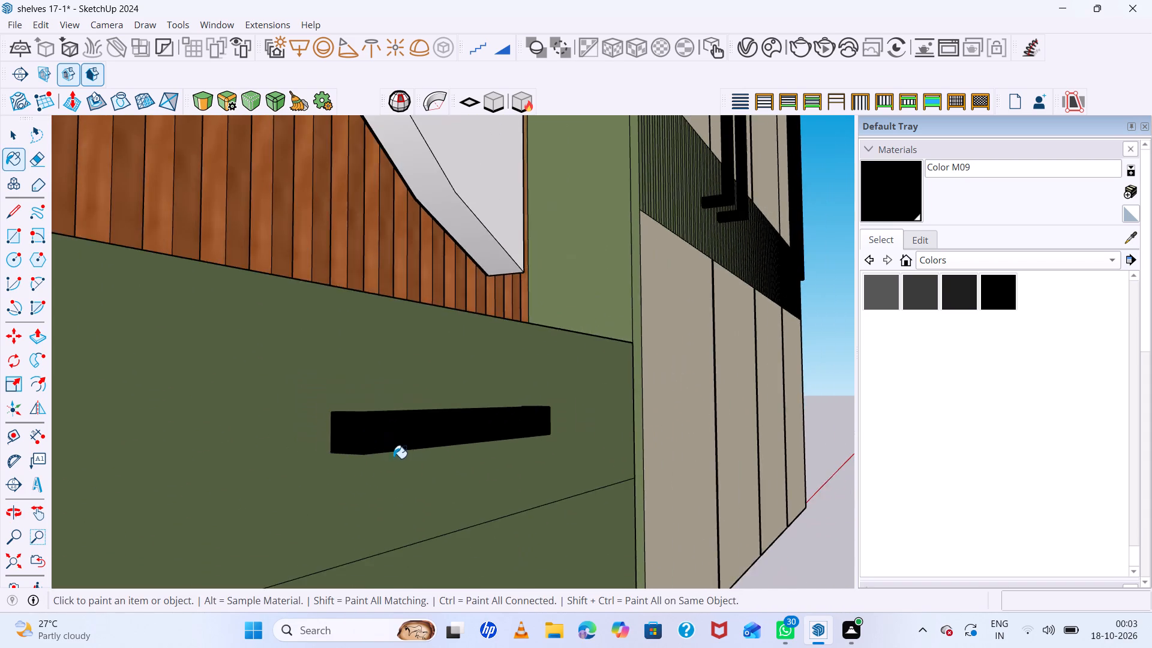
pyautogui.moveTo(407, 374); pyautogui.dragTo(411, 185, button='middle')
pyautogui.scroll(6, 500, 319)
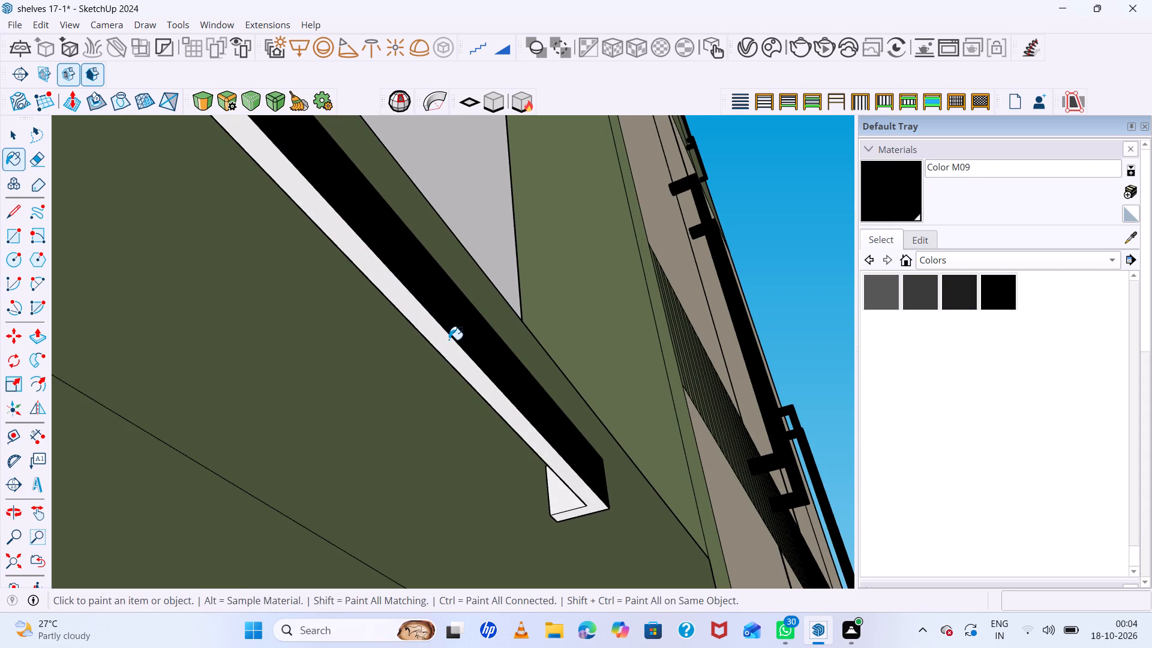
pyautogui.click(449, 340)
# Select the whole lower drawer handle and paint all its faces with the black Color M09.
pyautogui.moveTo(518, 391); pyautogui.dragTo(675, 341, button='middle')
pyautogui.moveTo(658, 376); pyautogui.dragTo(390, 445, button='middle')
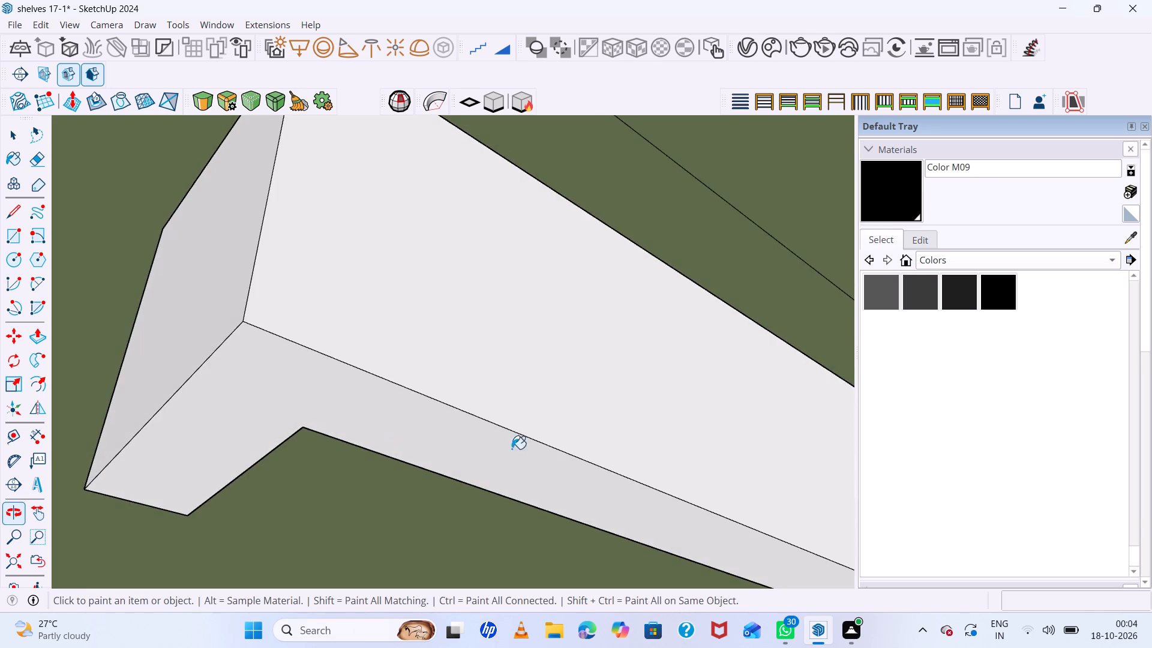
pyautogui.scroll(-15, 567, 427)
pyautogui.press('space')
pyautogui.tripleClick(541, 389)
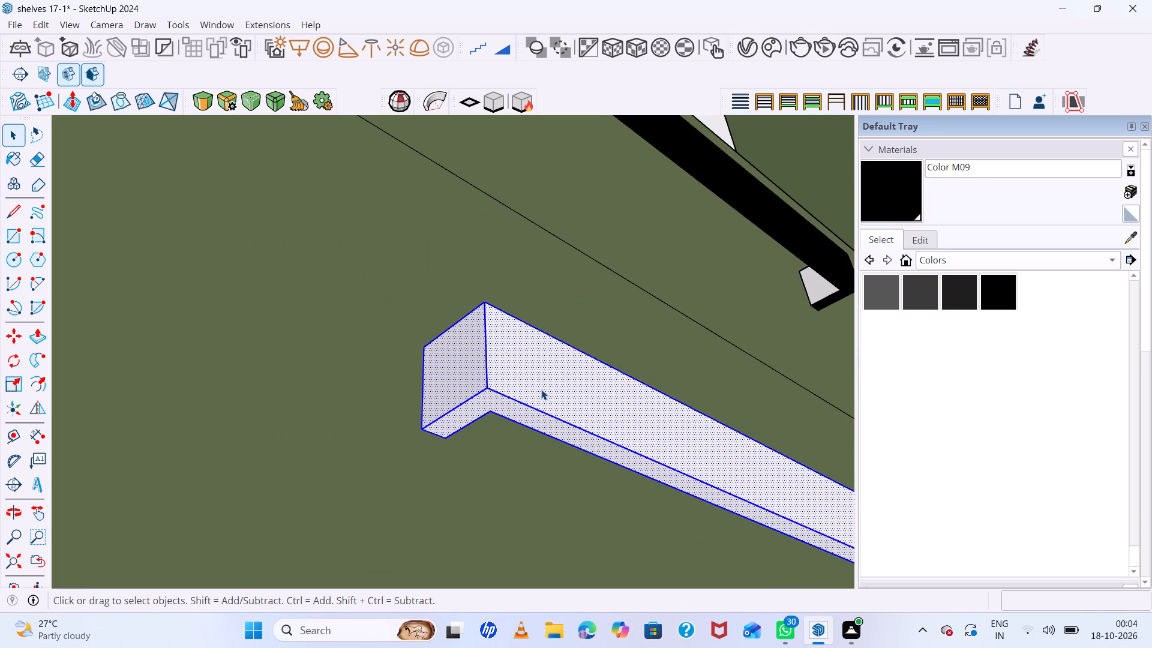
pyautogui.click(877, 199)
pyautogui.click(593, 422)
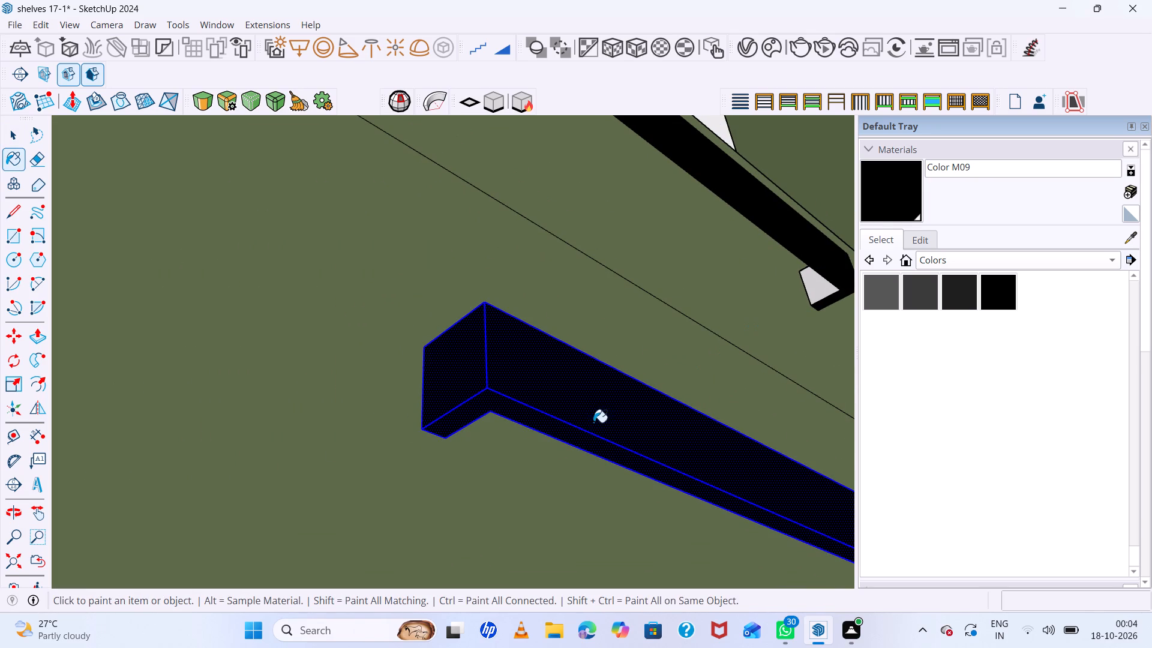
# Select the whole upper drawer handle, paint all its faces with the black Color M09, and clear the selection.
pyautogui.press('space')
pyautogui.tripleClick(803, 228)
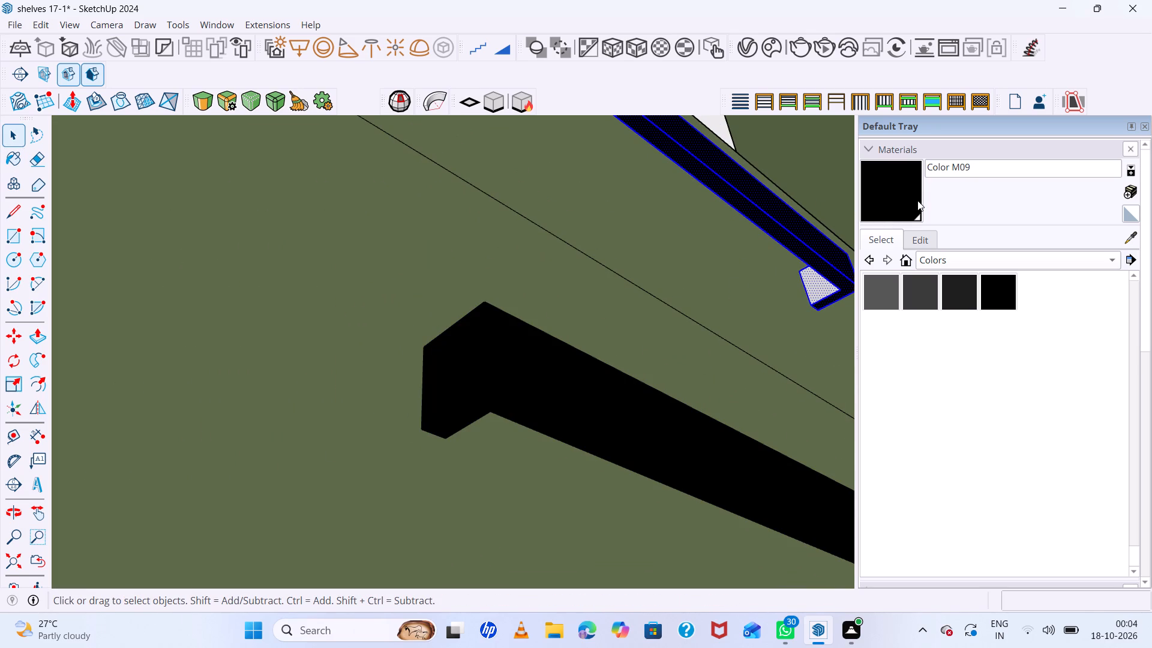
pyautogui.click(917, 200)
pyautogui.click(773, 228)
pyautogui.scroll(-20, 764, 247)
pyautogui.scroll(-8, 764, 247)
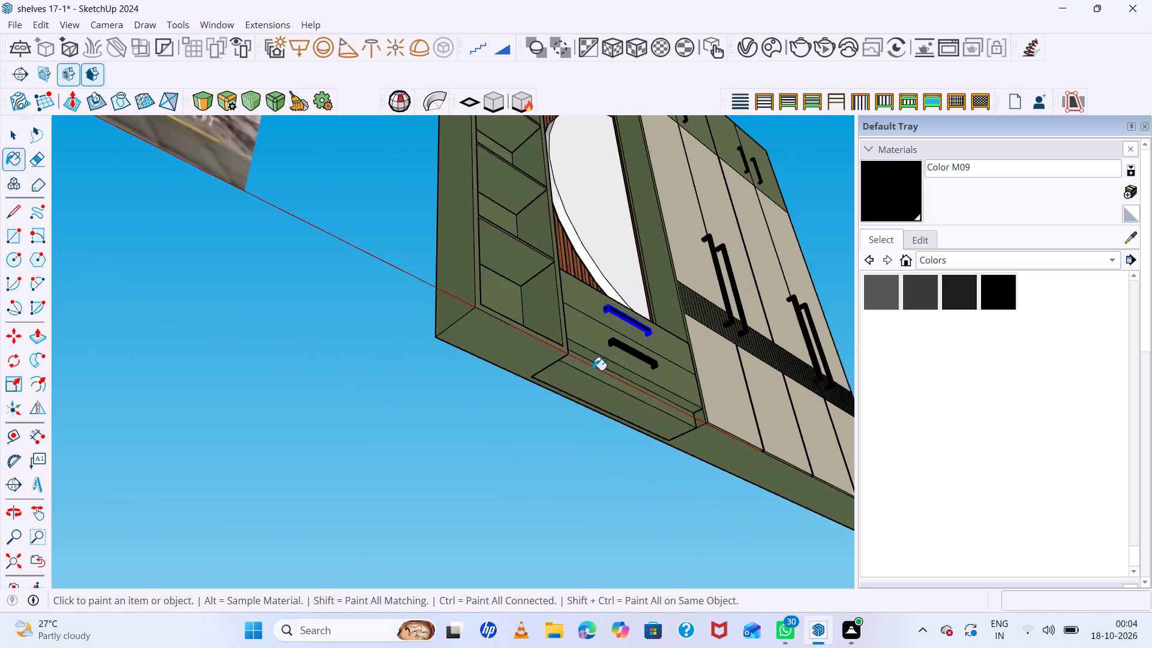
pyautogui.scroll(-2, 593, 370)
pyautogui.moveTo(626, 390); pyautogui.dragTo(493, 551, button='middle')
pyautogui.scroll(-16, 467, 459)
pyautogui.press('space')
pyautogui.click(637, 340)
# Examine the coloured wardrobe from the front and from angled views, comparing it with the reference photo.
pyautogui.scroll(15, 609, 374)
pyautogui.moveTo(571, 457); pyautogui.dragTo(478, 574, button='middle')
pyautogui.scroll(-2, 476, 551)
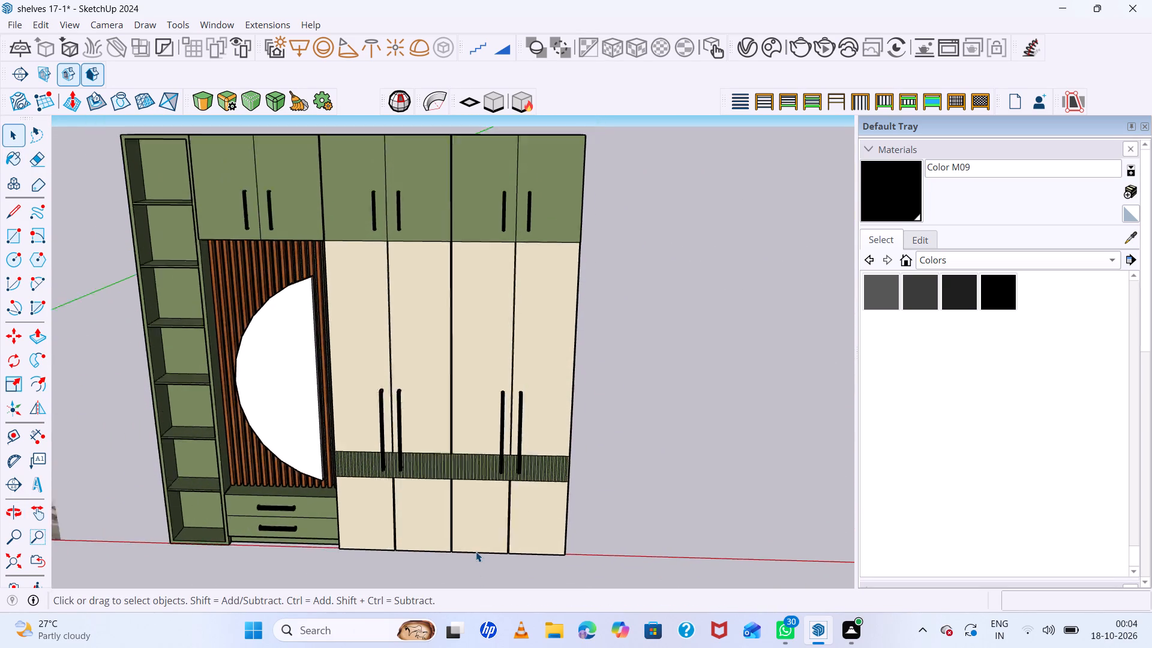
pyautogui.scroll(-12, 476, 551)
pyautogui.scroll(7, 277, 347)
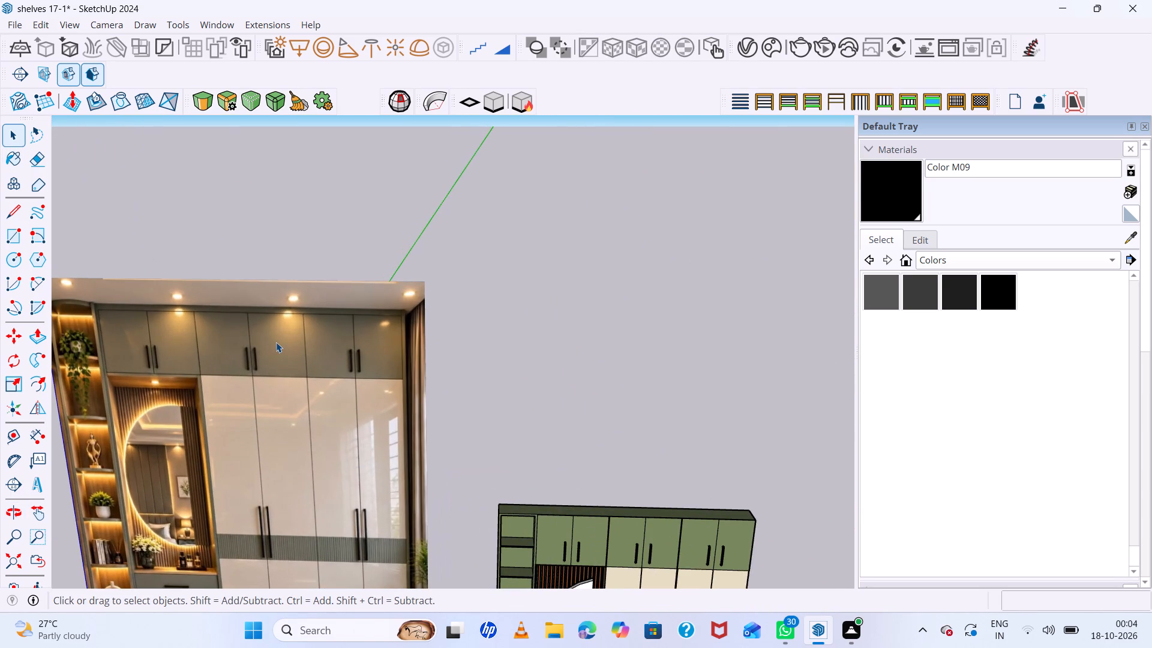
pyautogui.scroll(-14, 279, 347)
pyautogui.scroll(14, 420, 446)
pyautogui.moveTo(351, 425); pyautogui.dragTo(484, 397, button='middle')
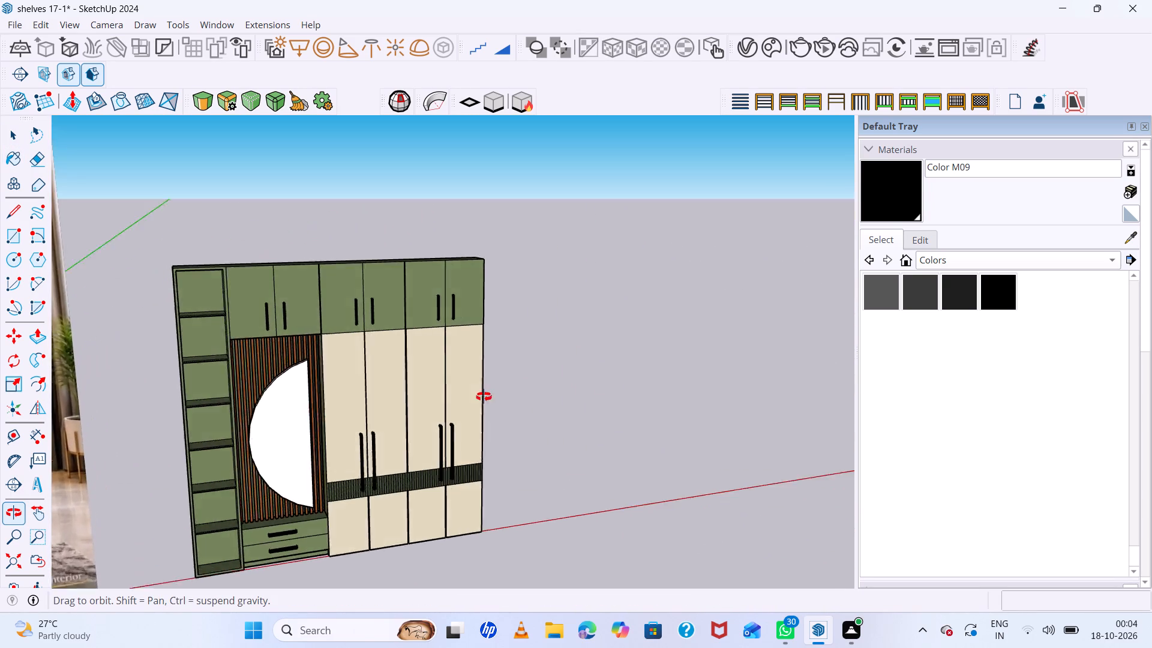
pyautogui.moveTo(484, 397); pyautogui.dragTo(449, 298, button='middle')
pyautogui.scroll(-5, 445, 364)
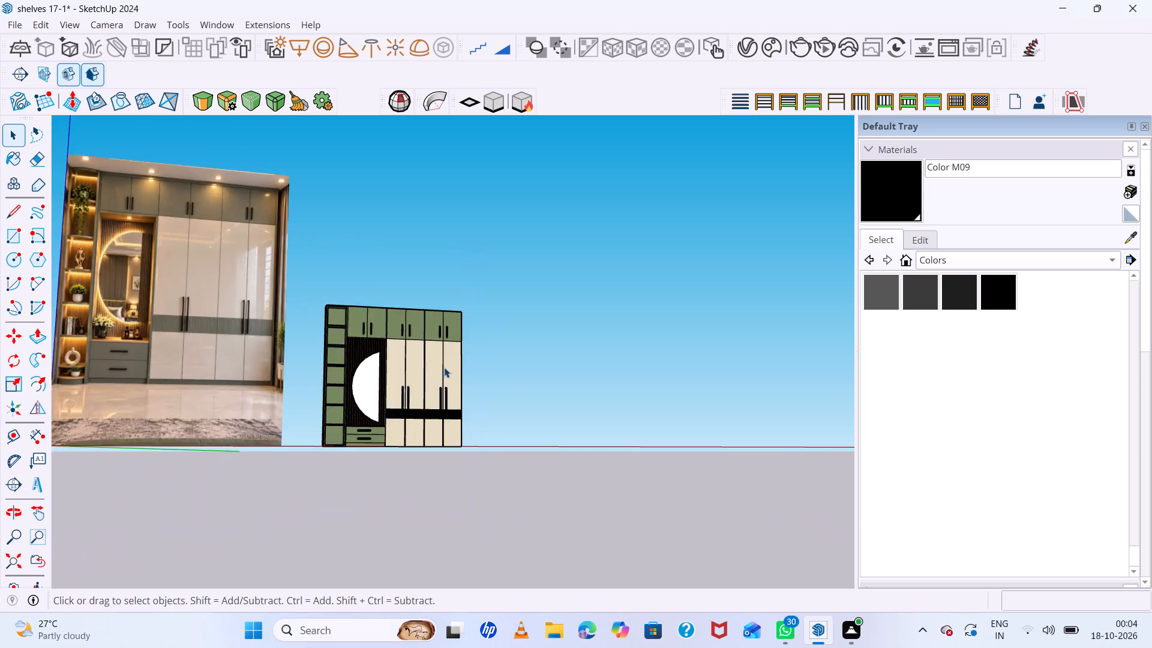
pyautogui.scroll(-9, 444, 367)
pyautogui.moveTo(530, 405); pyautogui.dragTo(463, 467, button='middle')
pyautogui.scroll(7, 416, 392)
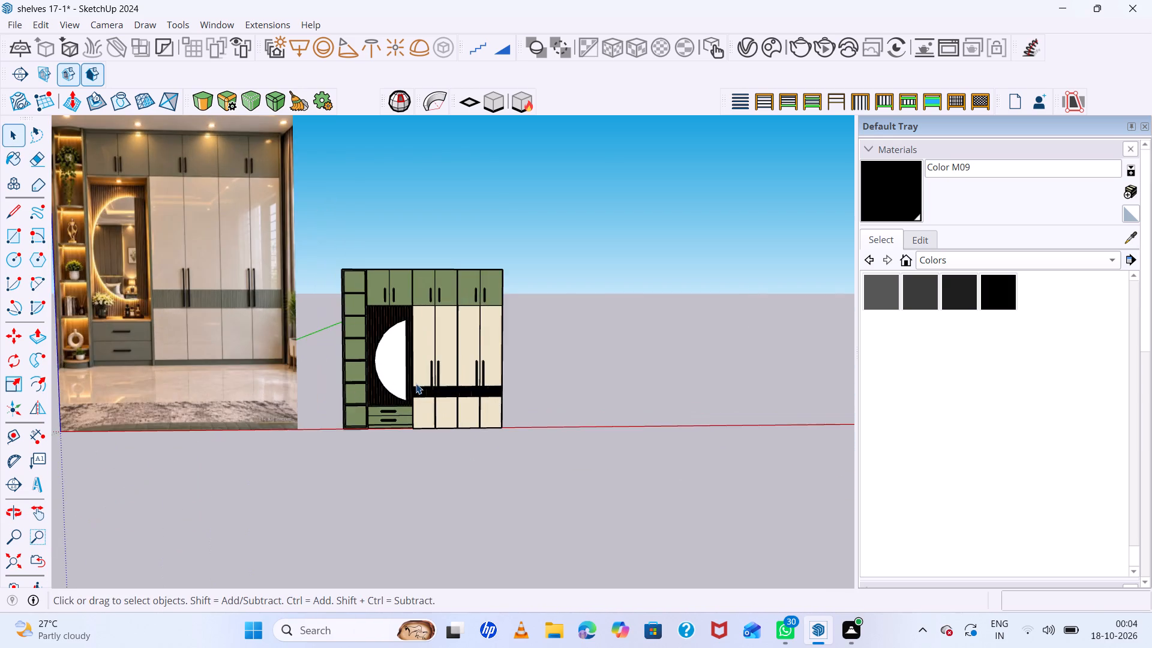
pyautogui.scroll(7, 416, 383)
pyautogui.scroll(-11, 416, 383)
pyautogui.scroll(8, 462, 398)
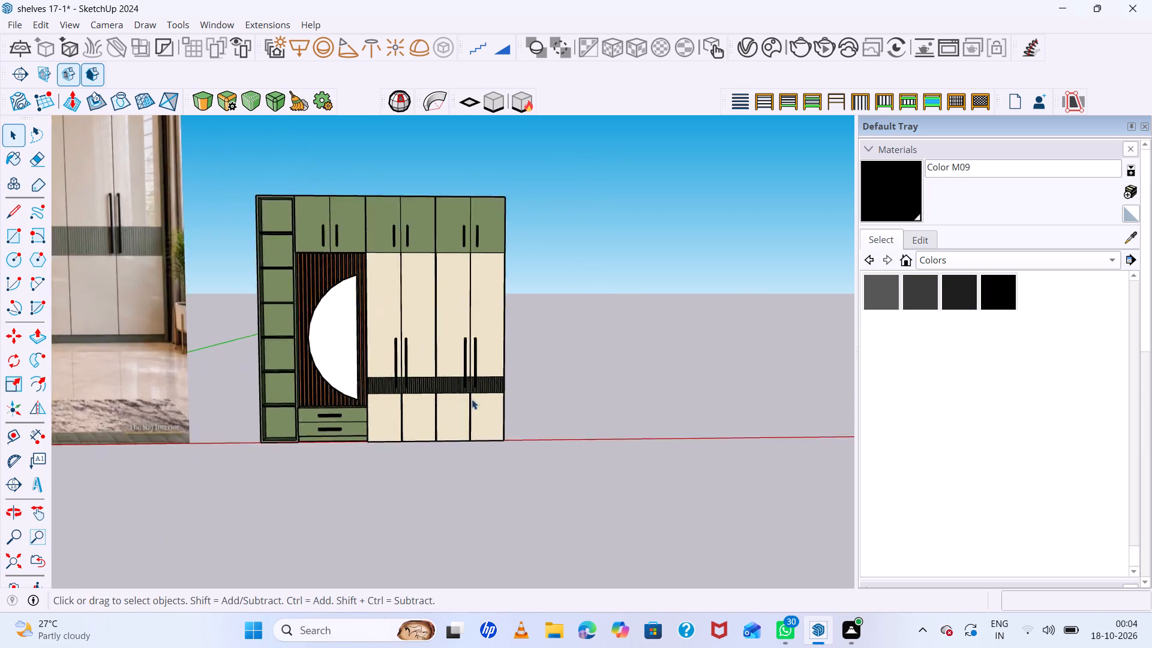
pyautogui.scroll(6, 472, 399)
pyautogui.moveTo(553, 410); pyautogui.dragTo(460, 544, button='middle')
pyautogui.middleClick(460, 544)
pyautogui.scroll(-16, 467, 504)
pyautogui.moveTo(531, 421); pyautogui.dragTo(607, 288, button='middle')
pyautogui.scroll(8, 499, 317)
pyautogui.moveTo(590, 393); pyautogui.dragTo(589, 318, button='middle')
pyautogui.scroll(-14, 589, 311)
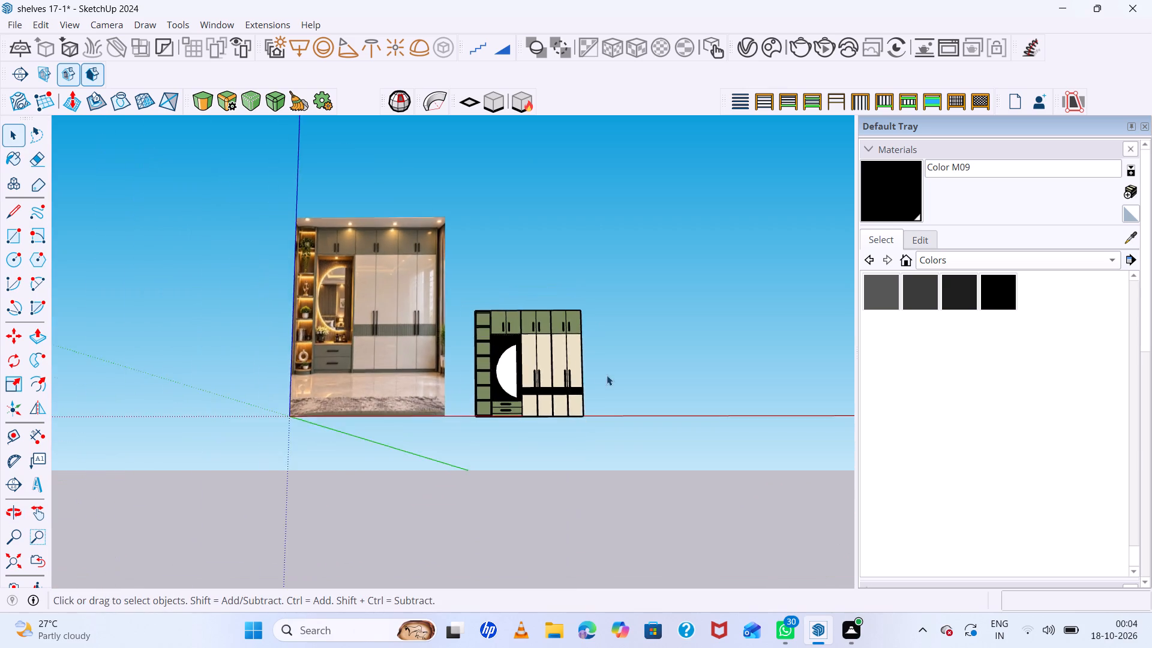
pyautogui.moveTo(607, 375); pyautogui.dragTo(614, 444, button='middle')
pyautogui.middleClick(614, 444)
pyautogui.scroll(6, 593, 429)
pyautogui.moveTo(592, 424); pyautogui.dragTo(558, 399, button='middle')
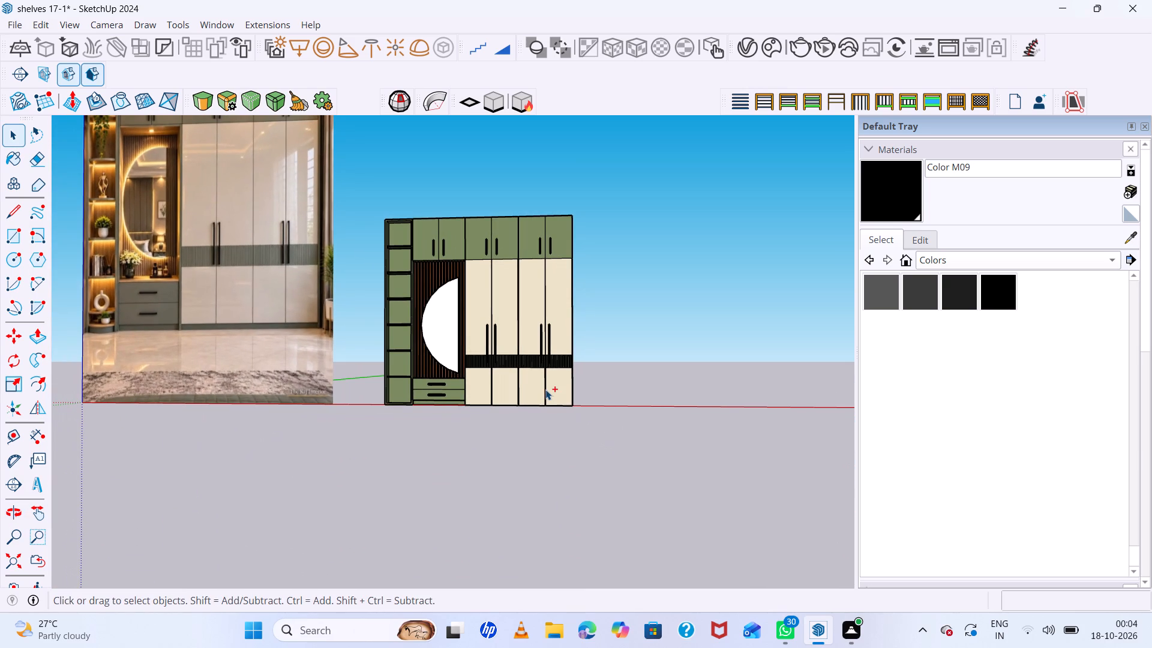
# Save the wardrobe model.
pyautogui.hotkey('ctrl', 's')
# Delete the reference photo beside the wardrobe.
pyautogui.scroll(-8, 438, 416)
pyautogui.click(337, 322)
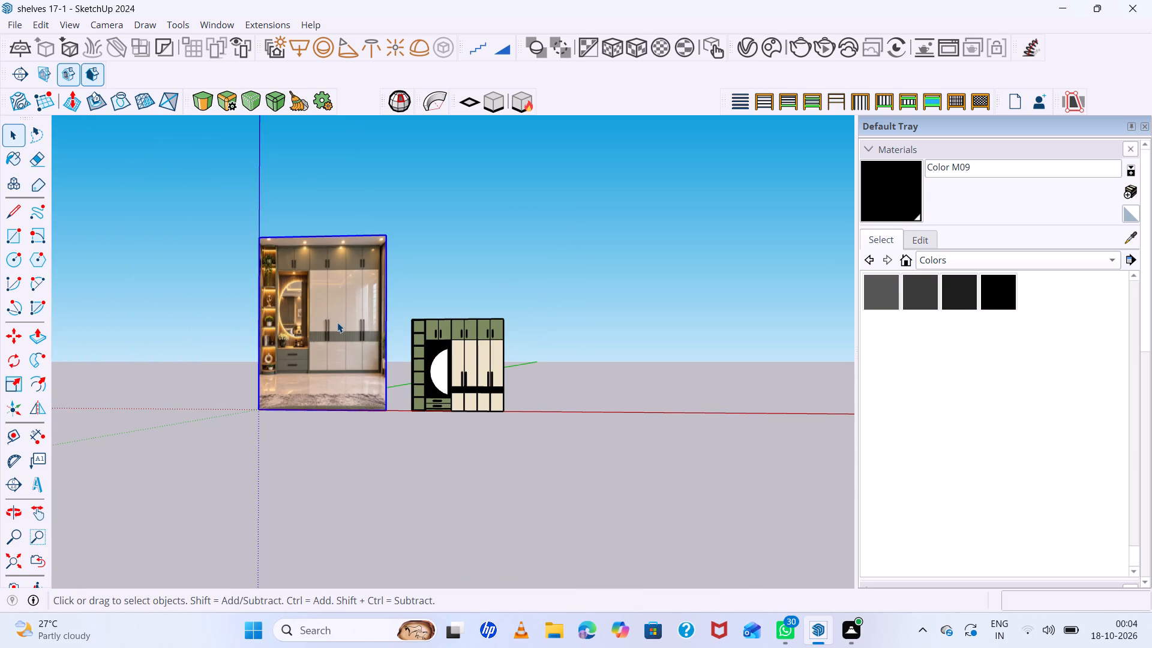
pyautogui.press('Delete')
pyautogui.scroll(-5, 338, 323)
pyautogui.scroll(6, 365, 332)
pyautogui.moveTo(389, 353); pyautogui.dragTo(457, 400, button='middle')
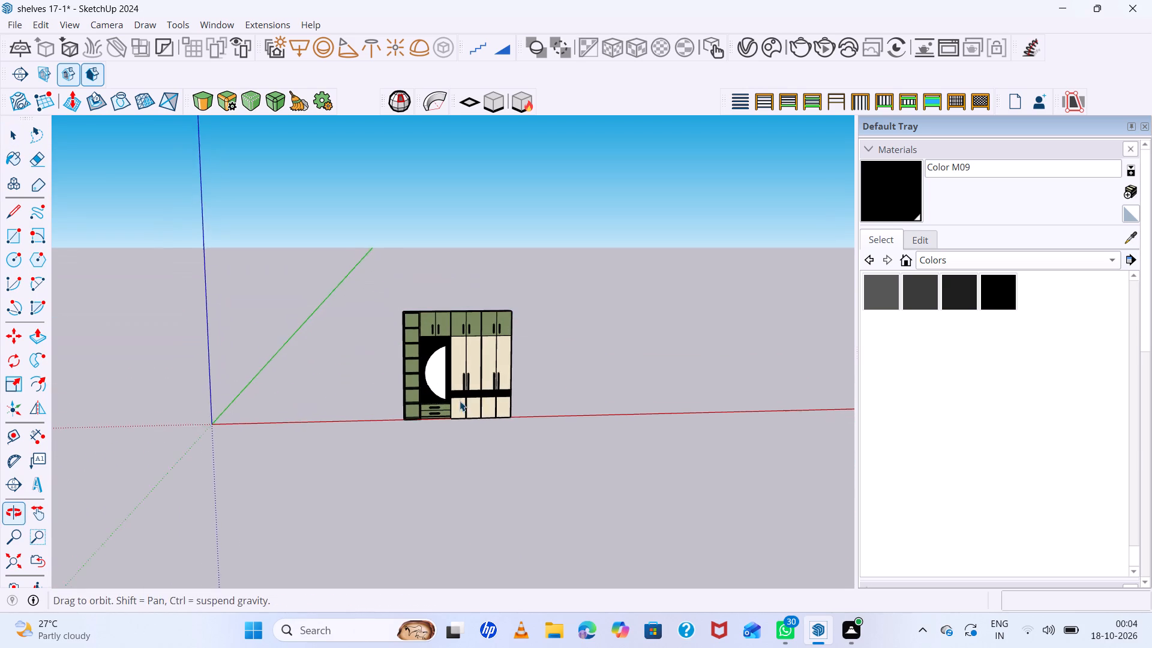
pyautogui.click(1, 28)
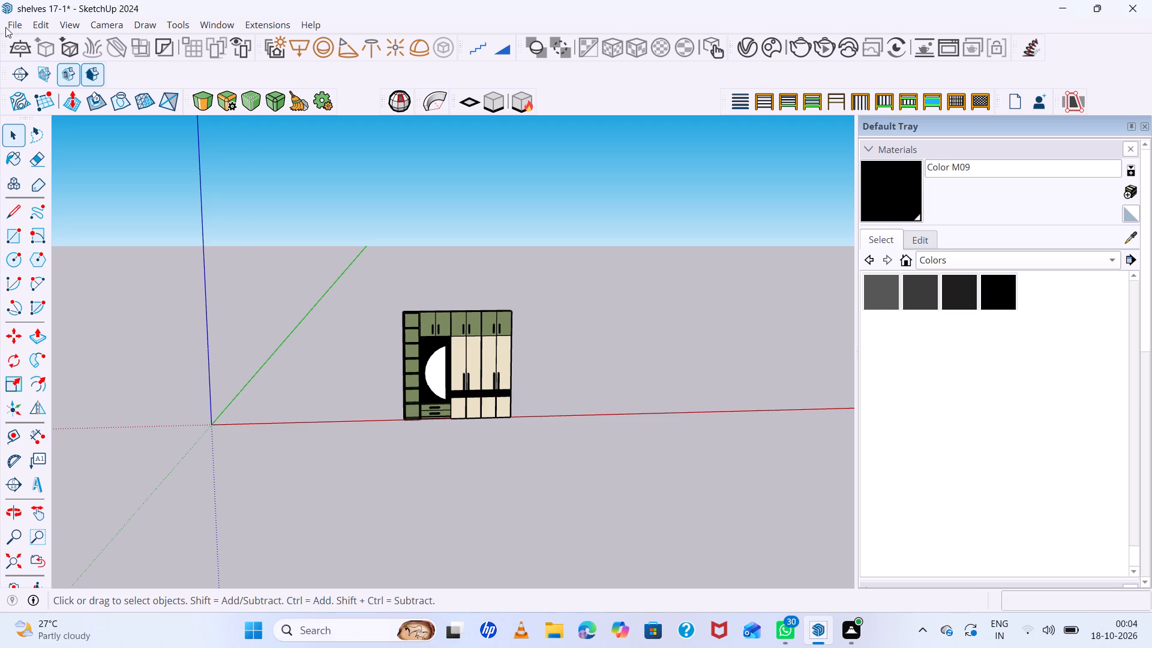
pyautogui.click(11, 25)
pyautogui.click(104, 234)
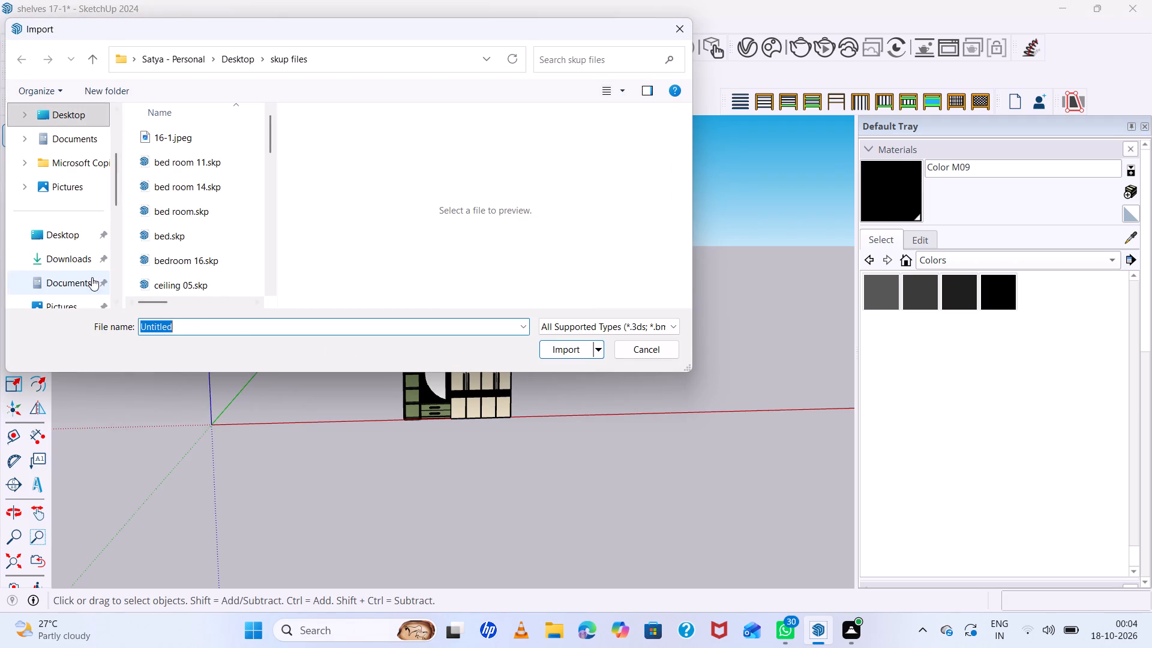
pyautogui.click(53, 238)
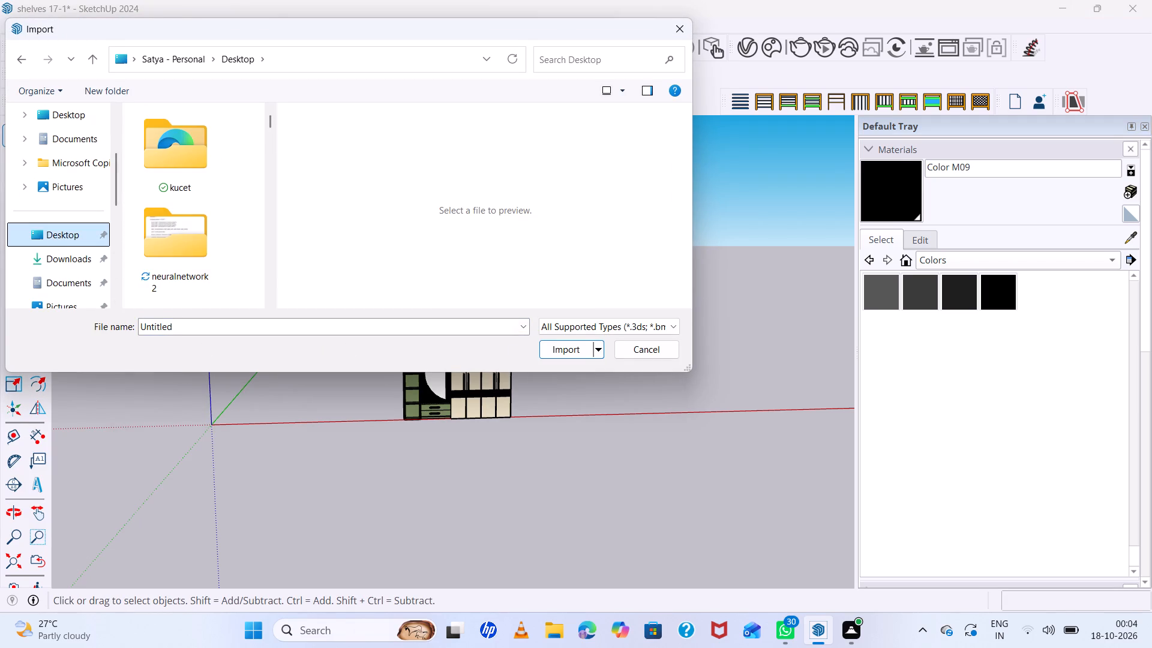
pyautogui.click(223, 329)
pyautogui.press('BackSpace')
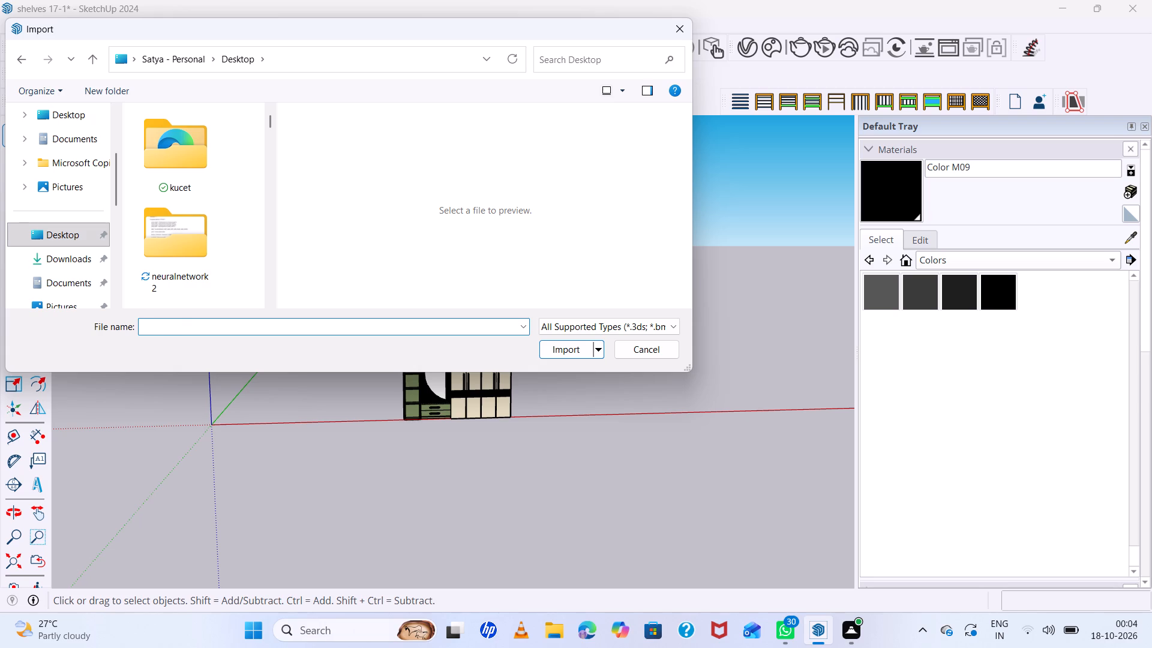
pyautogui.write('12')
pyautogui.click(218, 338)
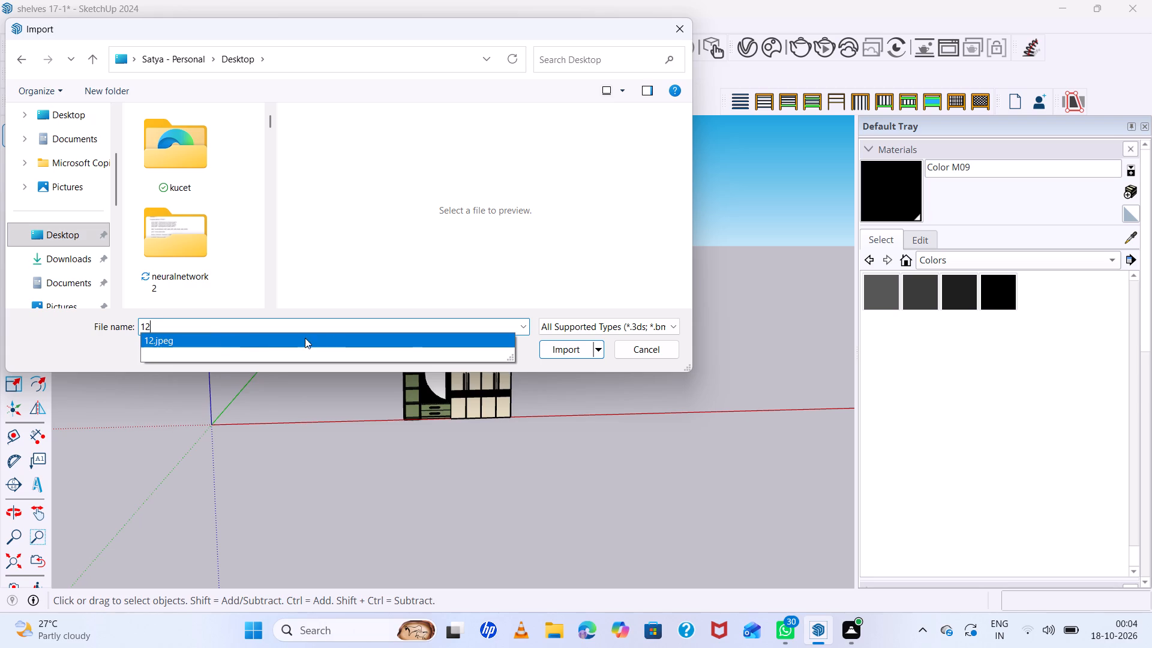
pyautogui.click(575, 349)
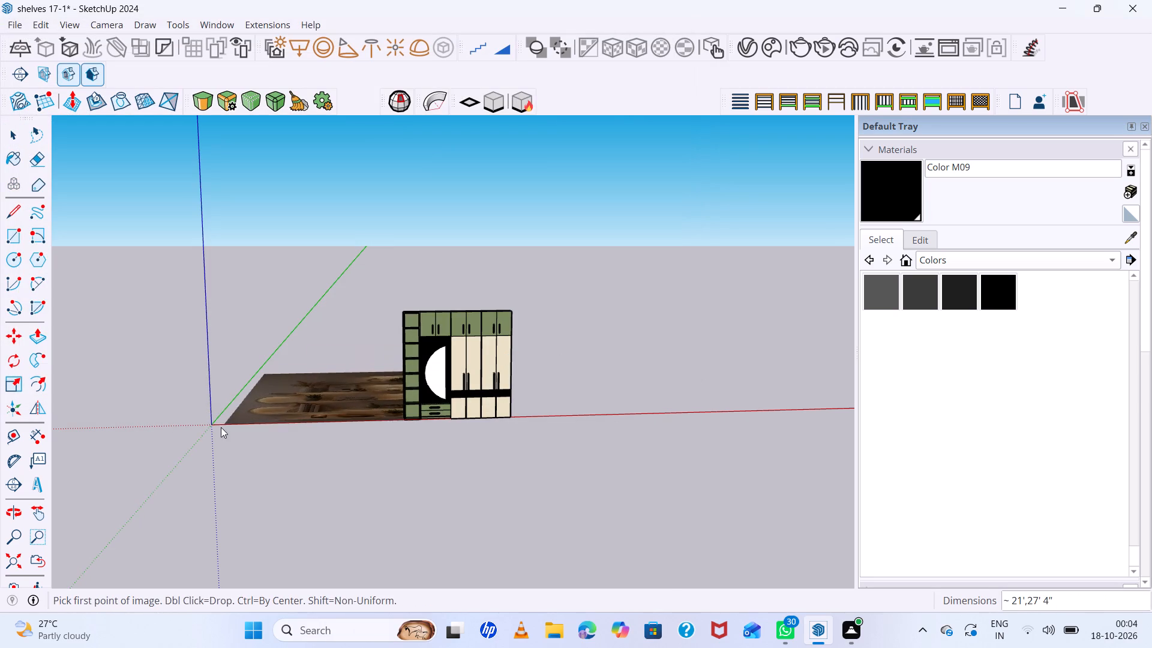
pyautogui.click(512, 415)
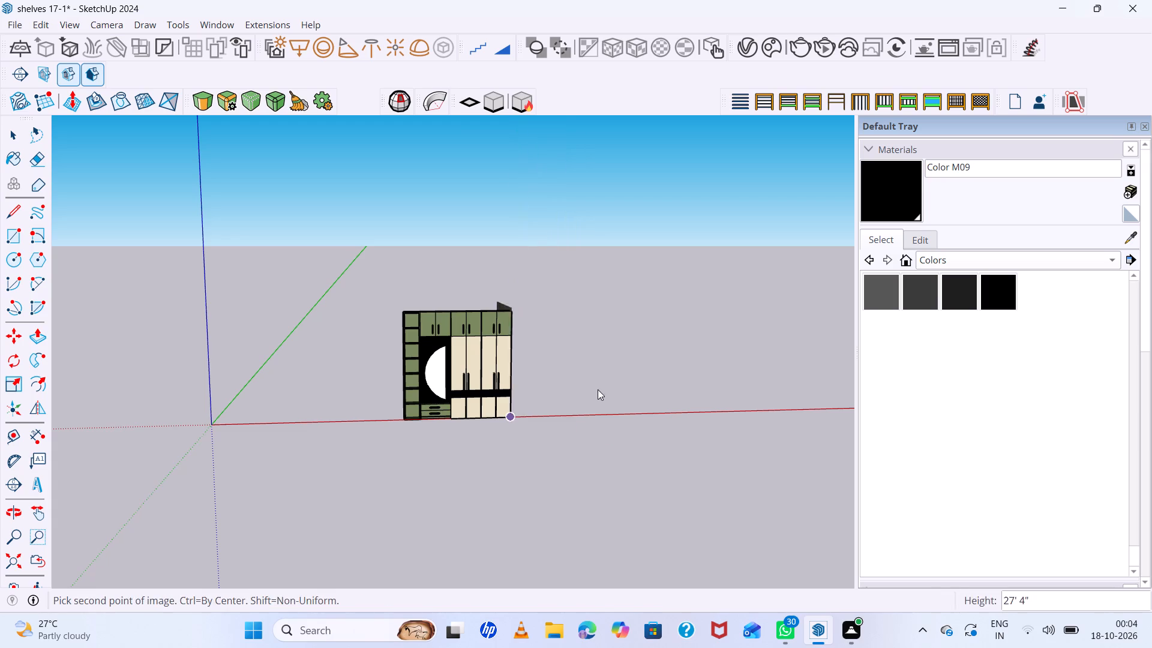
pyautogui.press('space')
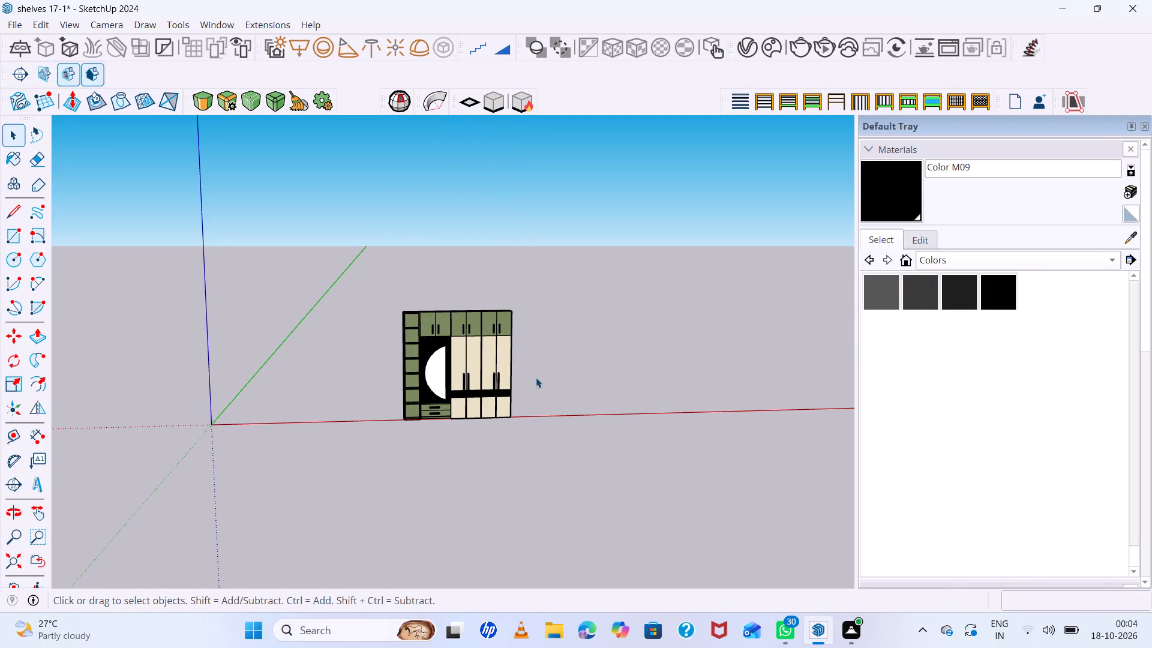
# Import the 12.jpeg shelf image from the Desktop and place it with one corner at the origin.
pyautogui.click(11, 23)
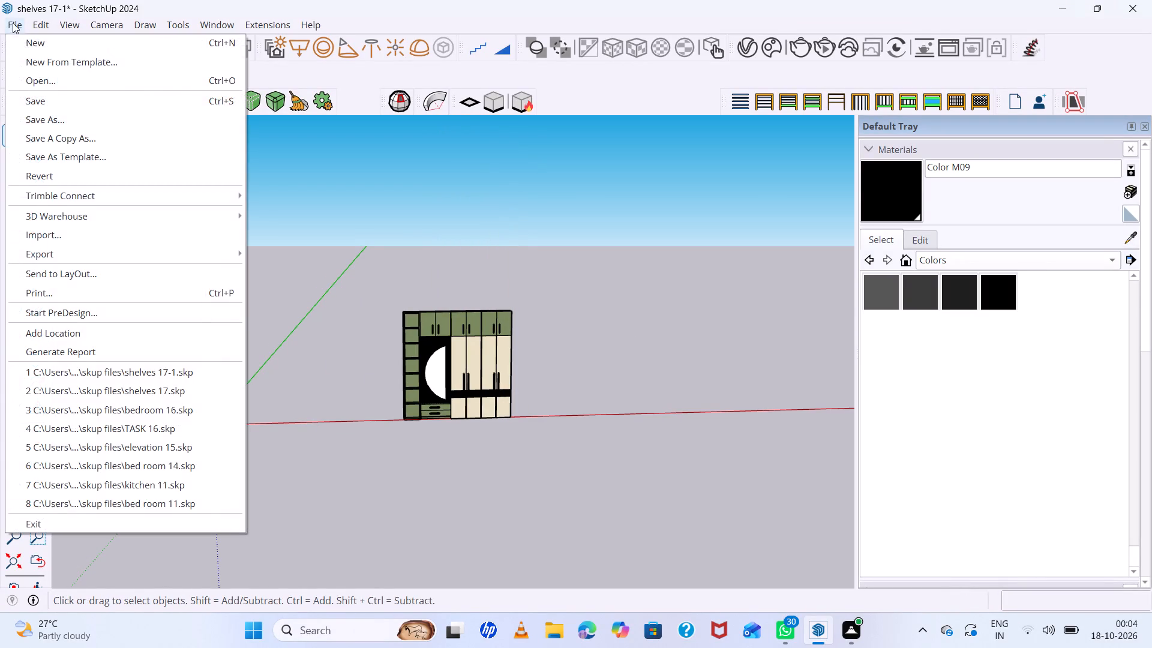
pyautogui.click(118, 233)
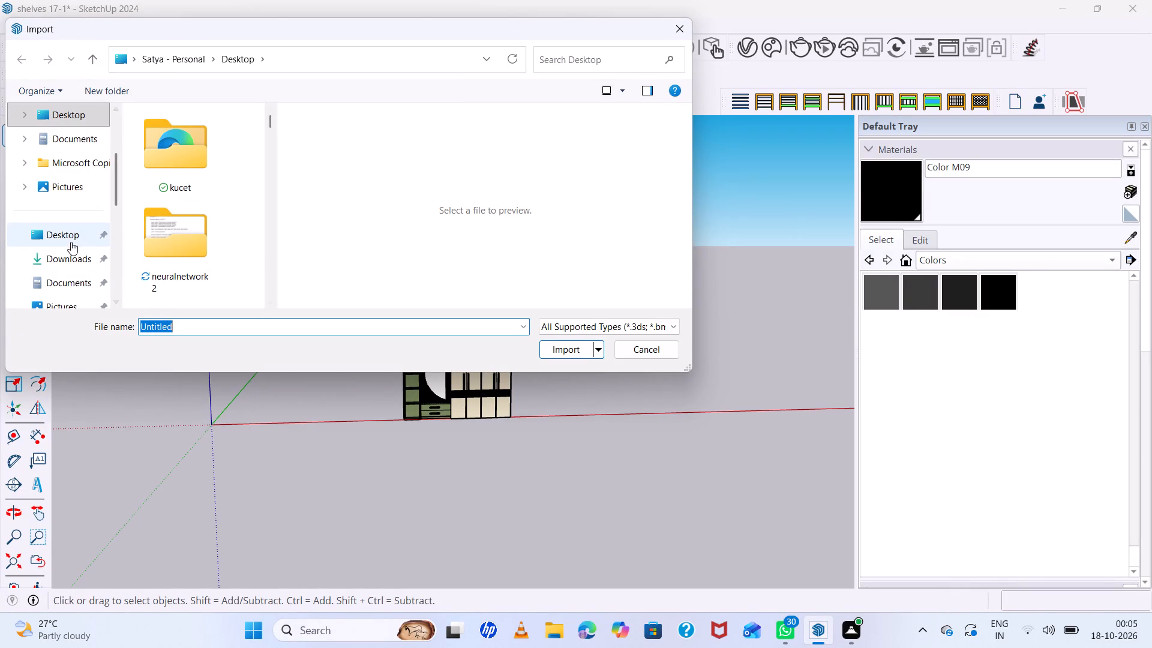
pyautogui.click(71, 241)
pyautogui.click(193, 322)
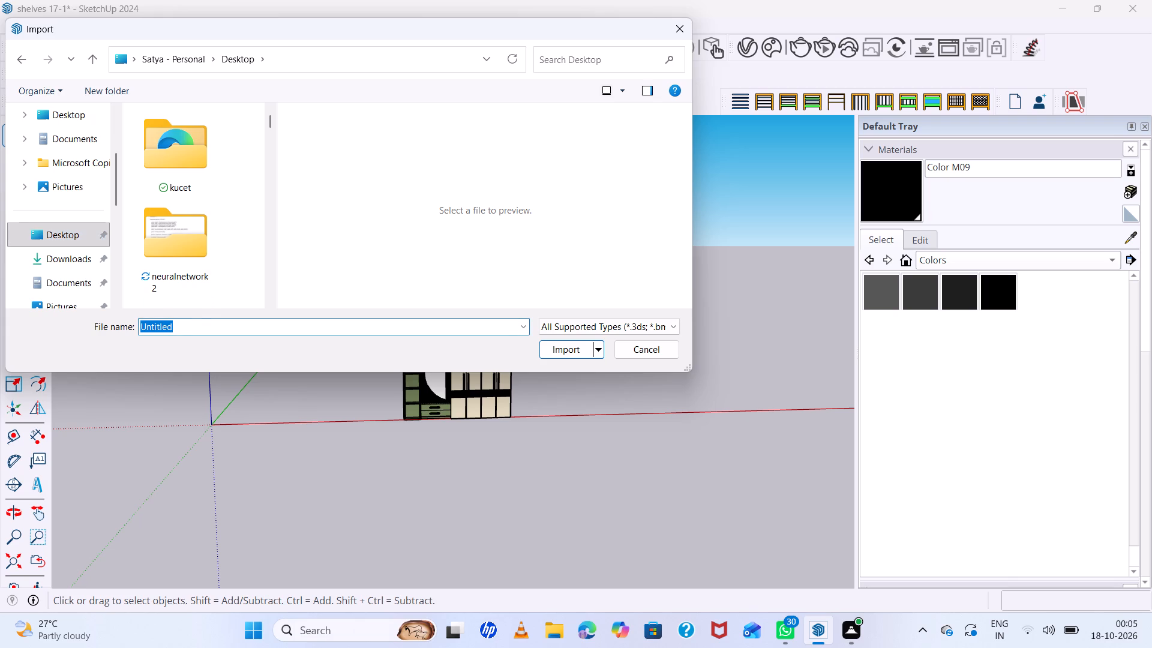
pyautogui.press('BackSpace')
pyautogui.write('12')
pyautogui.click(205, 341)
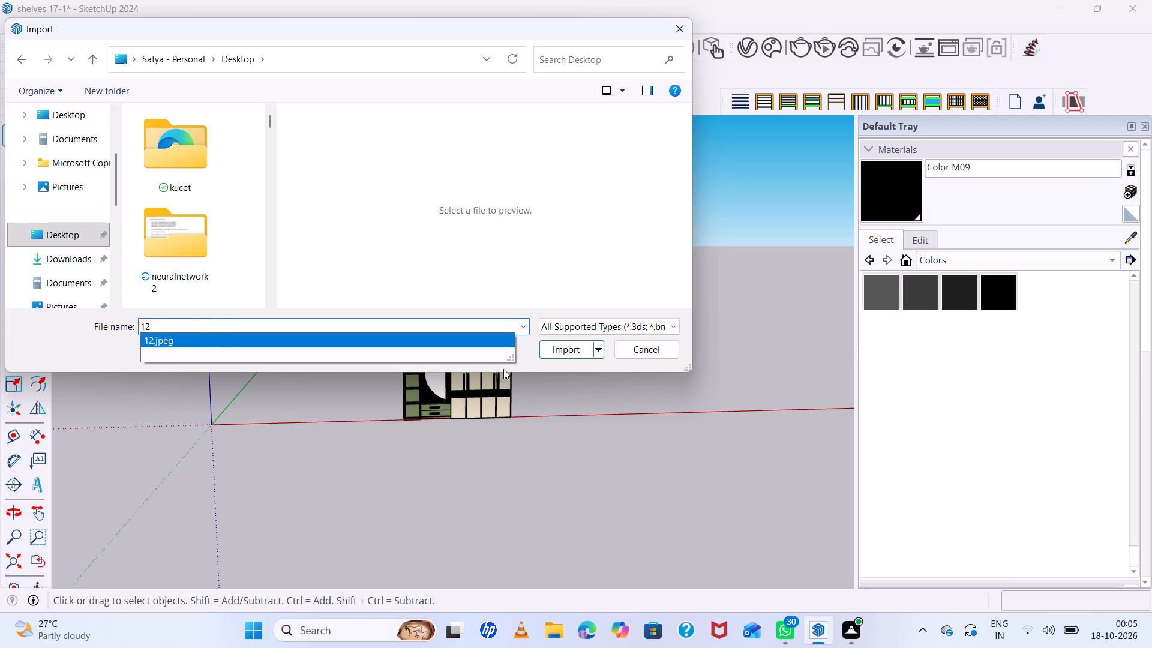
pyautogui.click(566, 351)
pyautogui.click(214, 418)
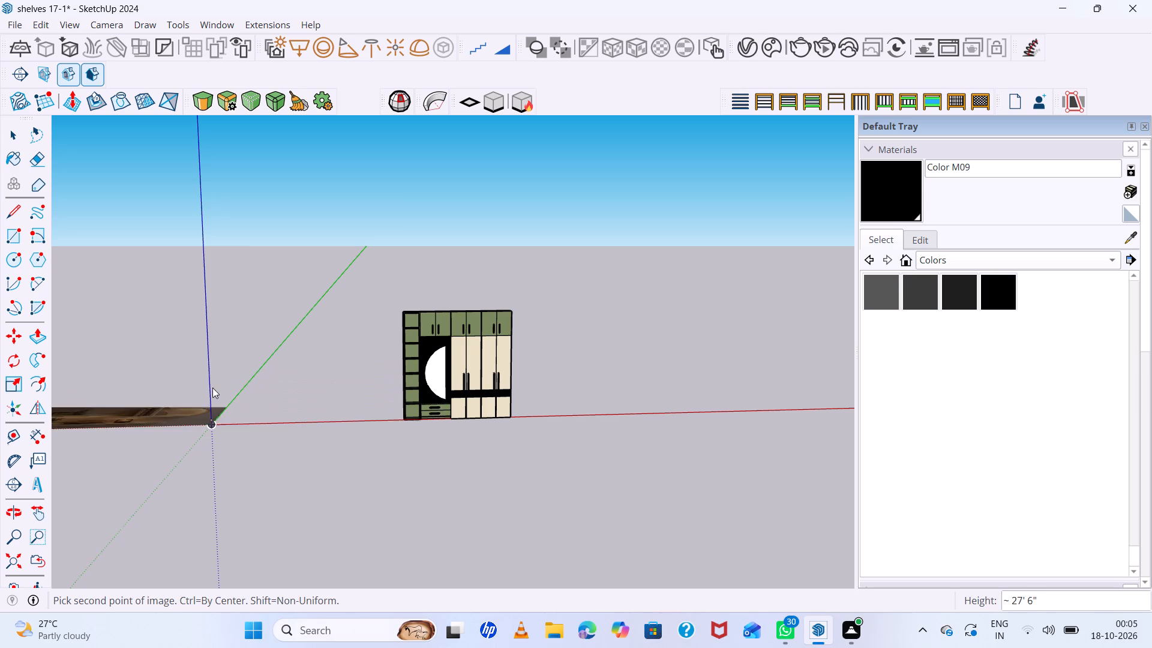
pyautogui.click(271, 397)
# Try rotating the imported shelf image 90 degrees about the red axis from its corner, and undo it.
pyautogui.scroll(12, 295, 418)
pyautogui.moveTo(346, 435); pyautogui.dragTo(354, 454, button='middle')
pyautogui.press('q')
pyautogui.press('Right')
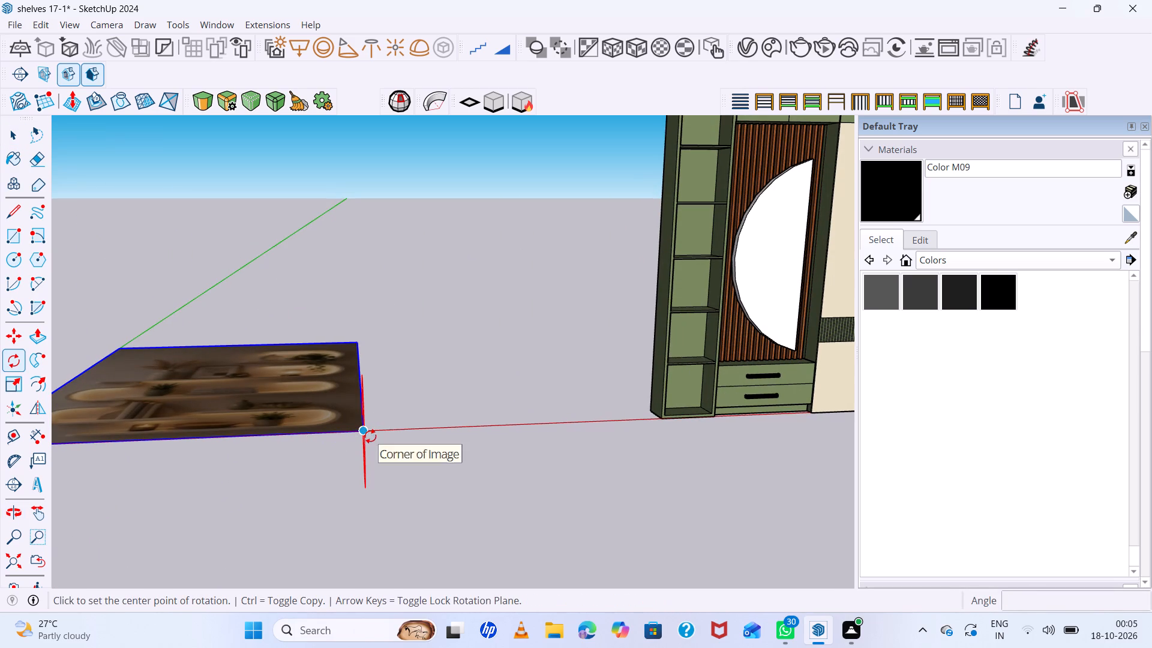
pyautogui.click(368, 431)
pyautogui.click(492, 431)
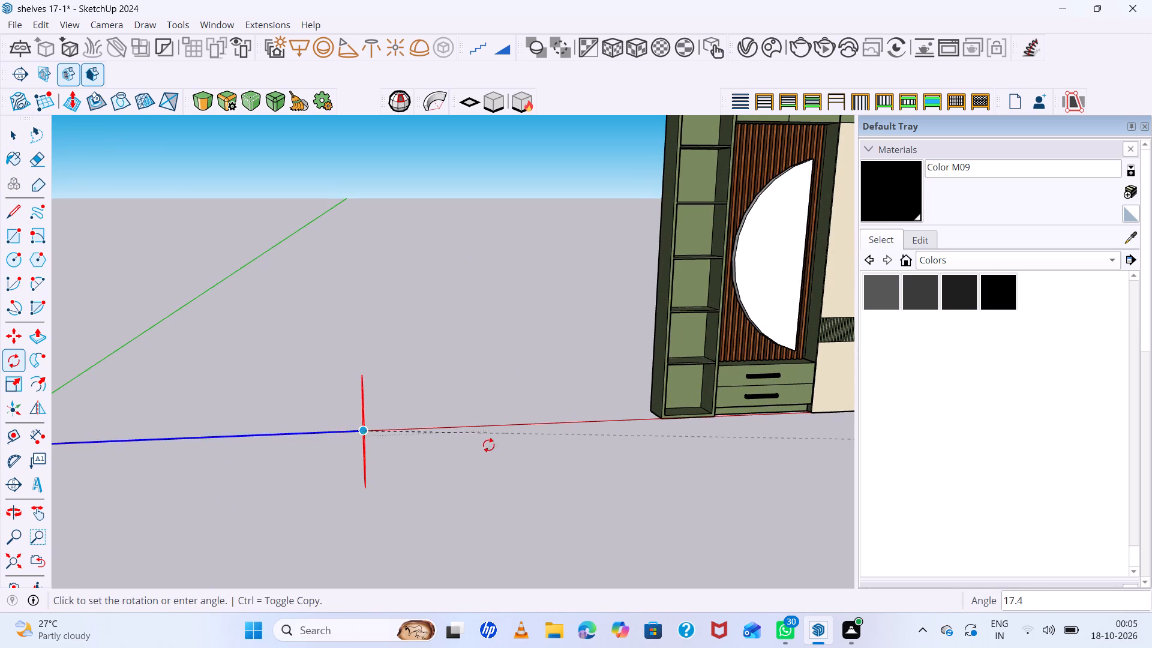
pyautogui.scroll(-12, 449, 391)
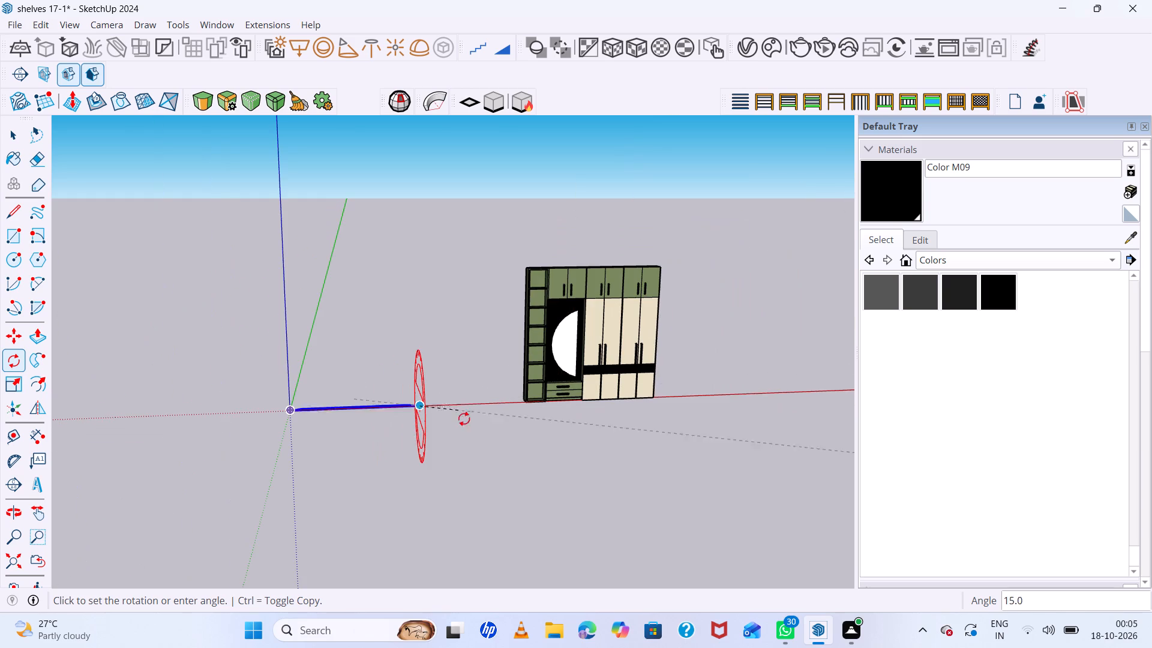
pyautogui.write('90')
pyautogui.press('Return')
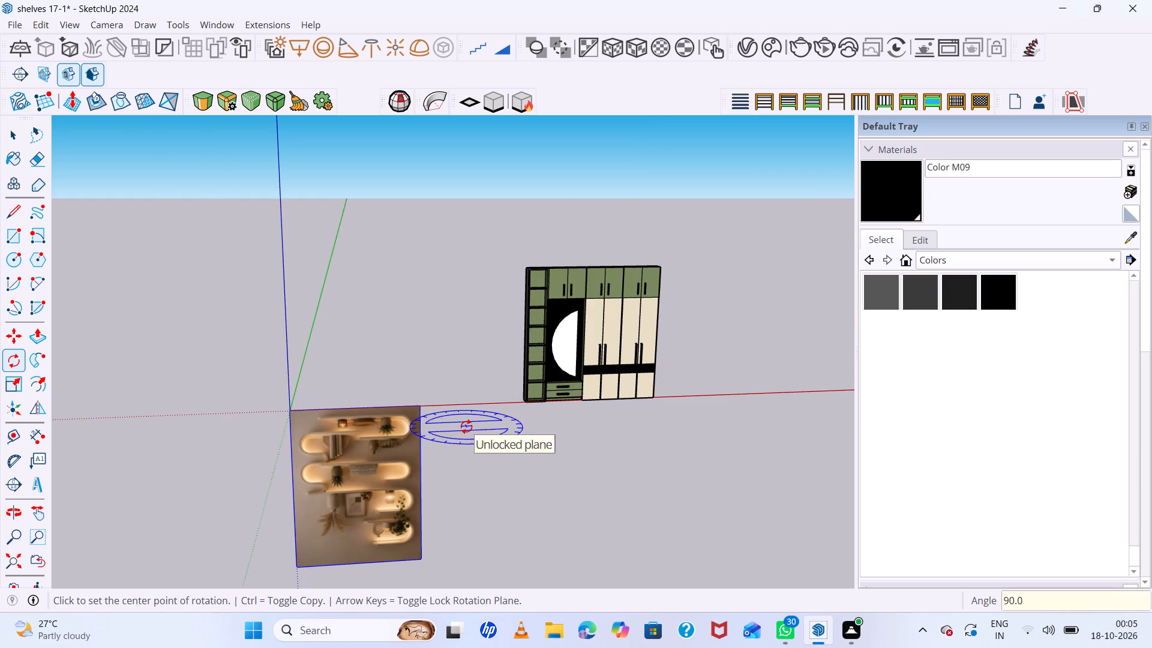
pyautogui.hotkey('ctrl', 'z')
# Rotate the shelf image 90 degrees about the red axis from its front corner so it stands upright.
pyautogui.scroll(5, 425, 403)
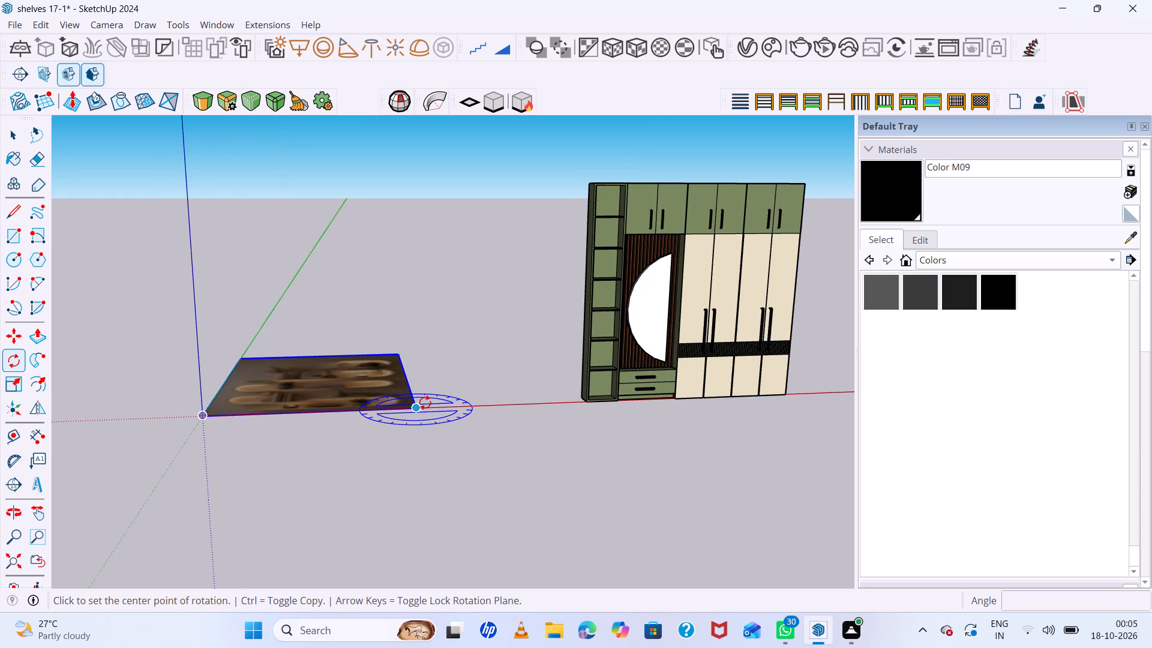
pyautogui.press('Right')
pyautogui.click(417, 406)
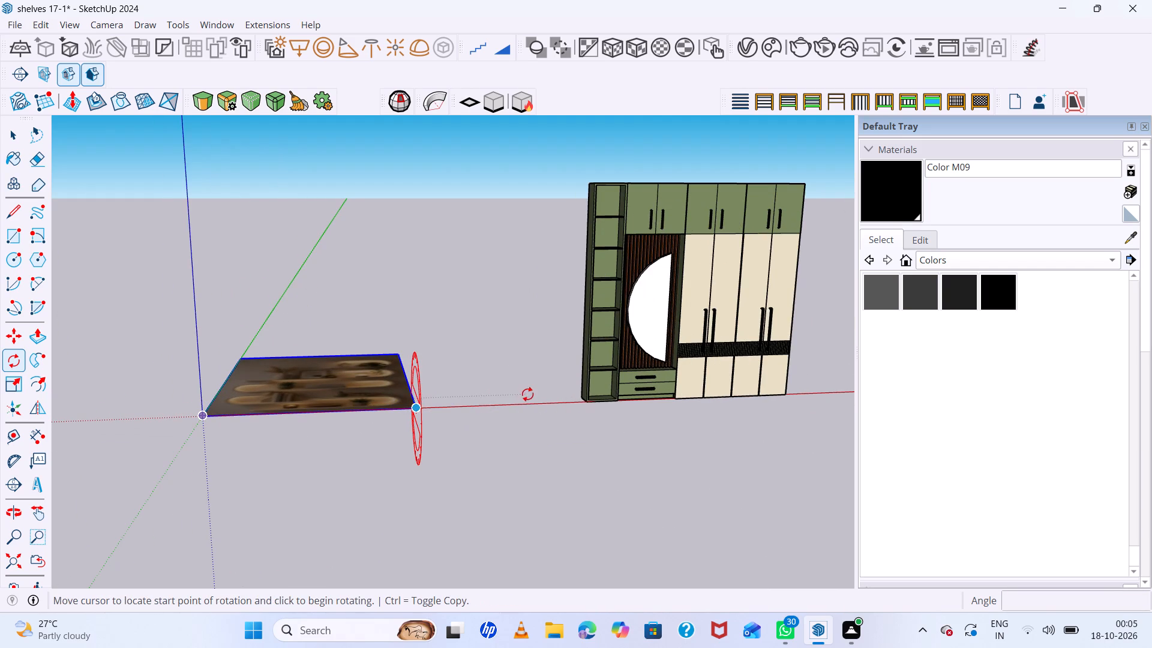
pyautogui.click(542, 404)
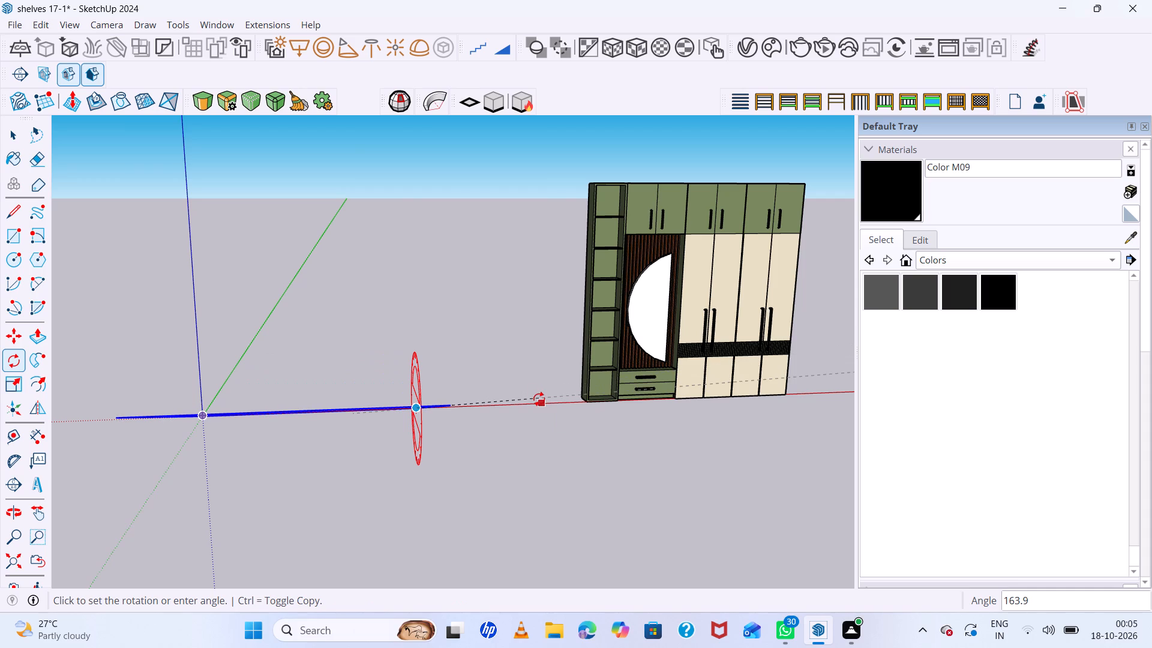
pyautogui.write('90')
pyautogui.press('Return')
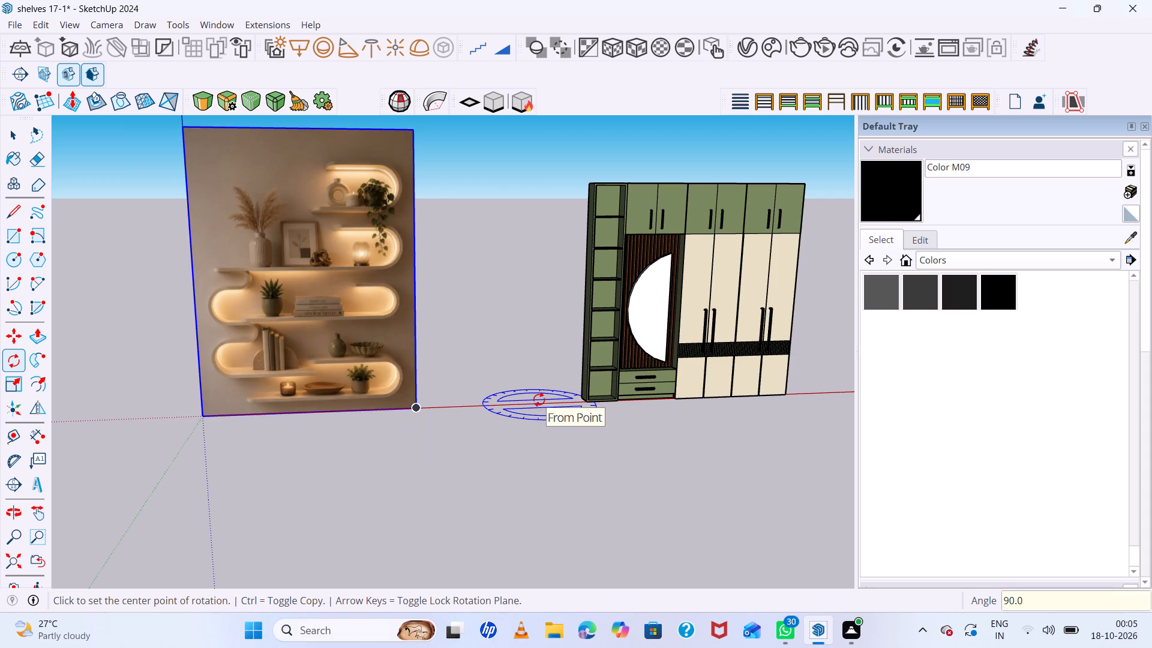
# Examine the upright shelf photo up close, including its curved, lit shelves, and as a whole.
pyautogui.scroll(-14, 209, 385)
pyautogui.scroll(15, 140, 330)
pyautogui.scroll(1, 266, 344)
pyautogui.moveTo(262, 334); pyautogui.dragTo(258, 294, button='middle')
pyautogui.scroll(-8, 243, 299)
pyautogui.scroll(6, 320, 320)
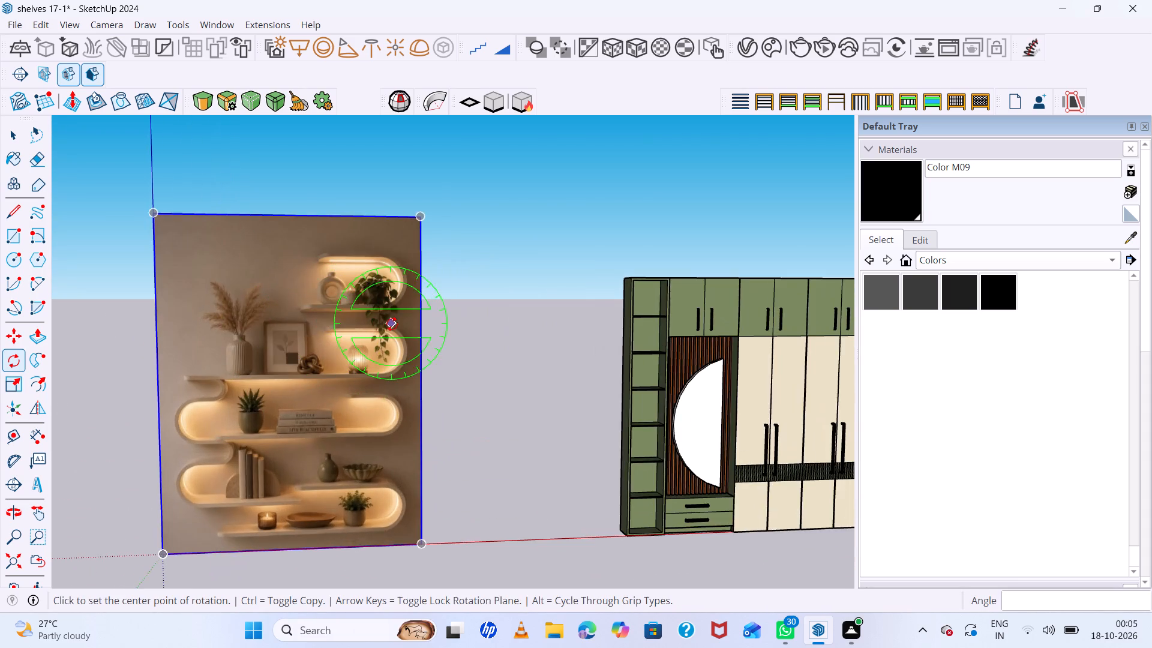
pyautogui.moveTo(393, 324); pyautogui.dragTo(337, 286, button='middle')
pyautogui.scroll(15, 360, 275)
pyautogui.scroll(-2, 392, 273)
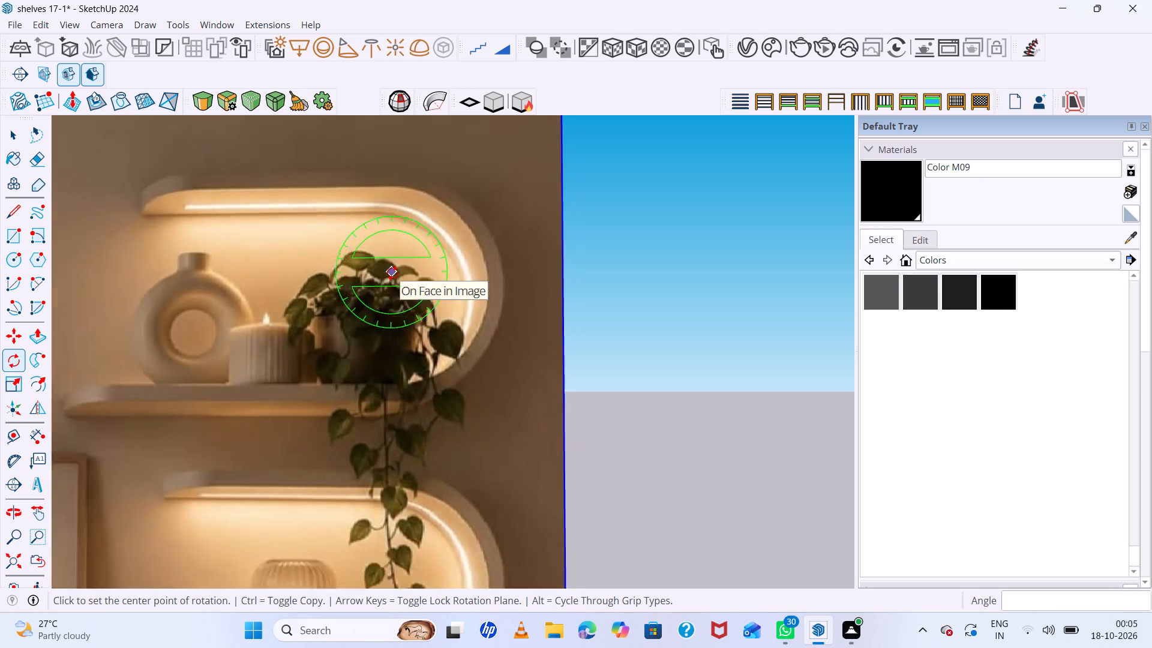
pyautogui.scroll(-13, 392, 273)
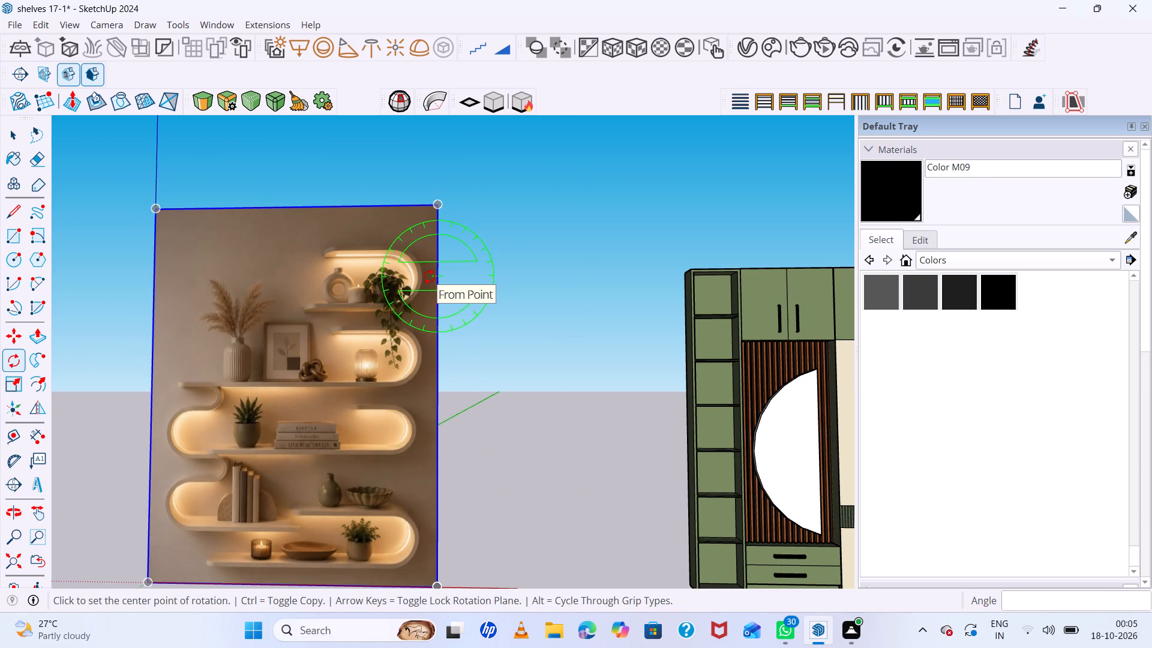
pyautogui.scroll(-5, 320, 299)
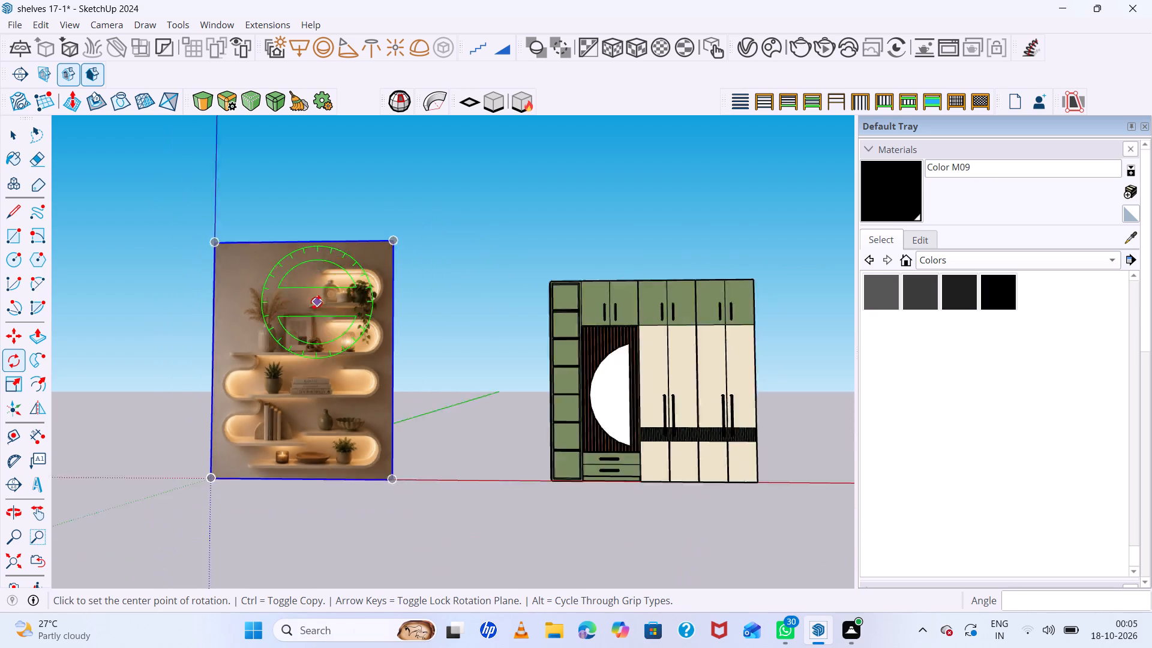
# Select the entire wardrobe and make it a group.
pyautogui.scroll(-10, 316, 302)
pyautogui.scroll(6, 587, 286)
pyautogui.moveTo(579, 311); pyautogui.dragTo(584, 341, button='middle')
pyautogui.scroll(6, 584, 346)
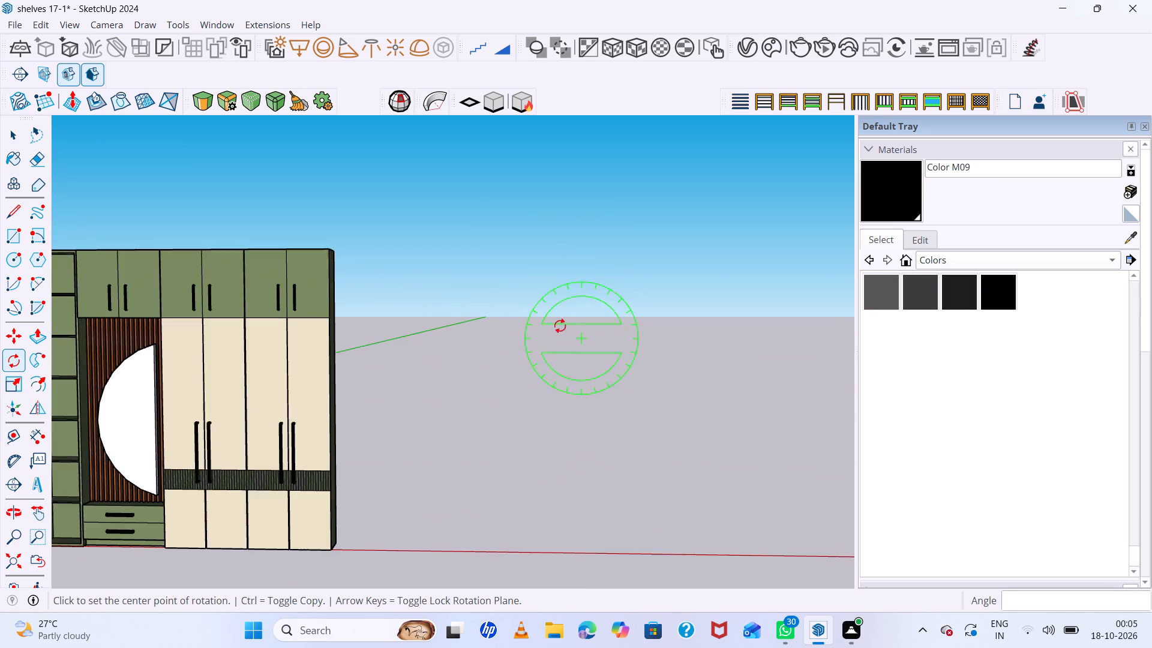
pyautogui.scroll(-14, 551, 319)
pyautogui.press('space')
pyautogui.moveTo(551, 253); pyautogui.dragTo(451, 365)
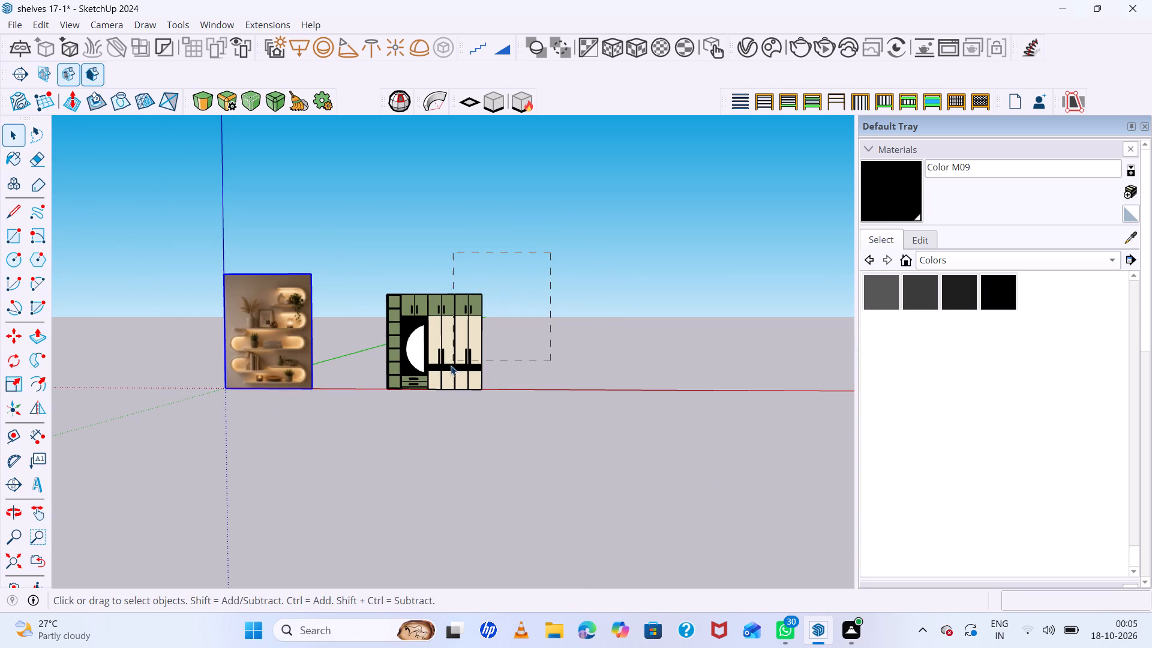
pyautogui.moveTo(451, 365); pyautogui.dragTo(386, 439)
pyautogui.rightClick(433, 362)
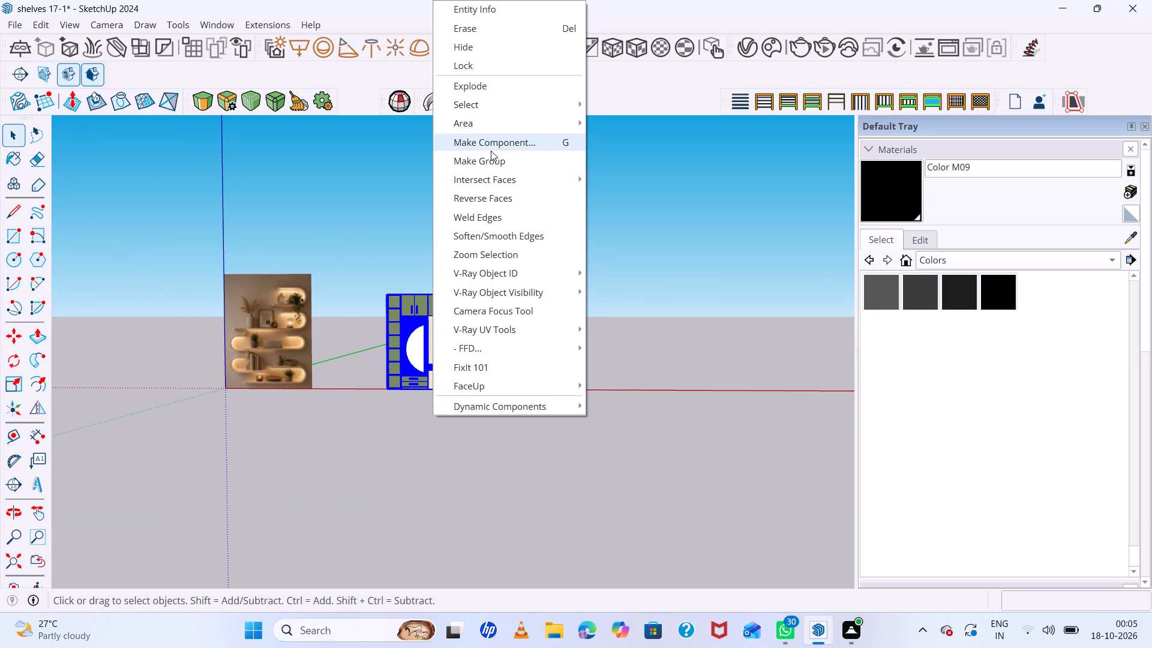
pyautogui.click(491, 169)
# Move the wardrobe group about 28' 2" along the red axis away from the shelf photo, and clear the selection.
pyautogui.press('m')
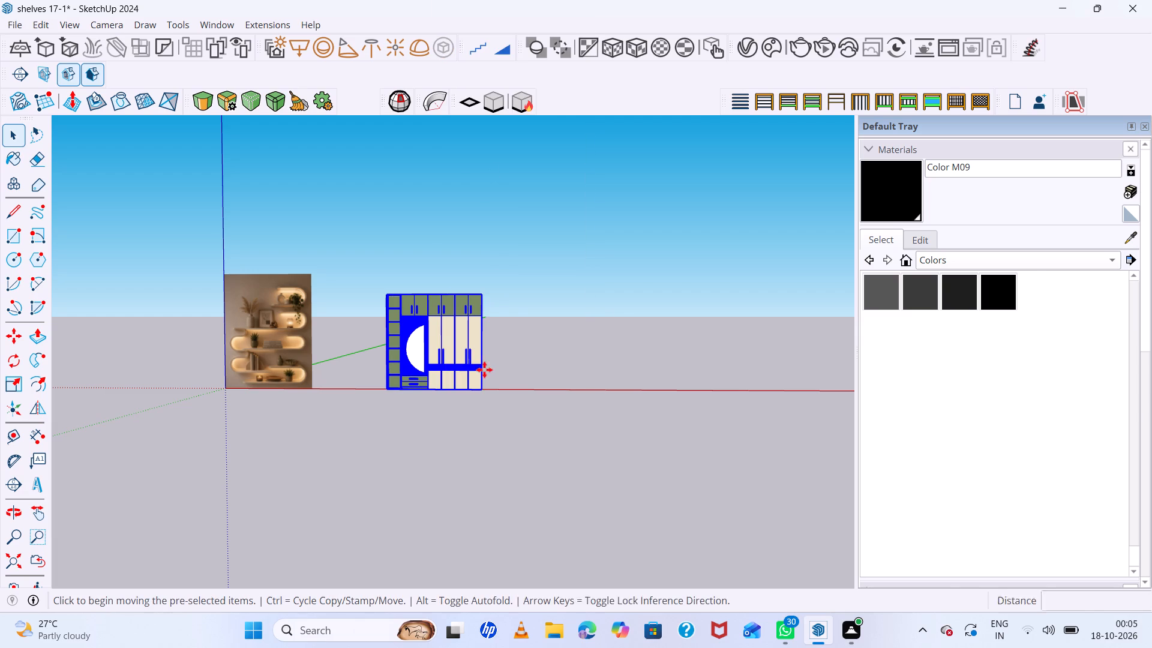
pyautogui.click(485, 391)
pyautogui.press('Left')
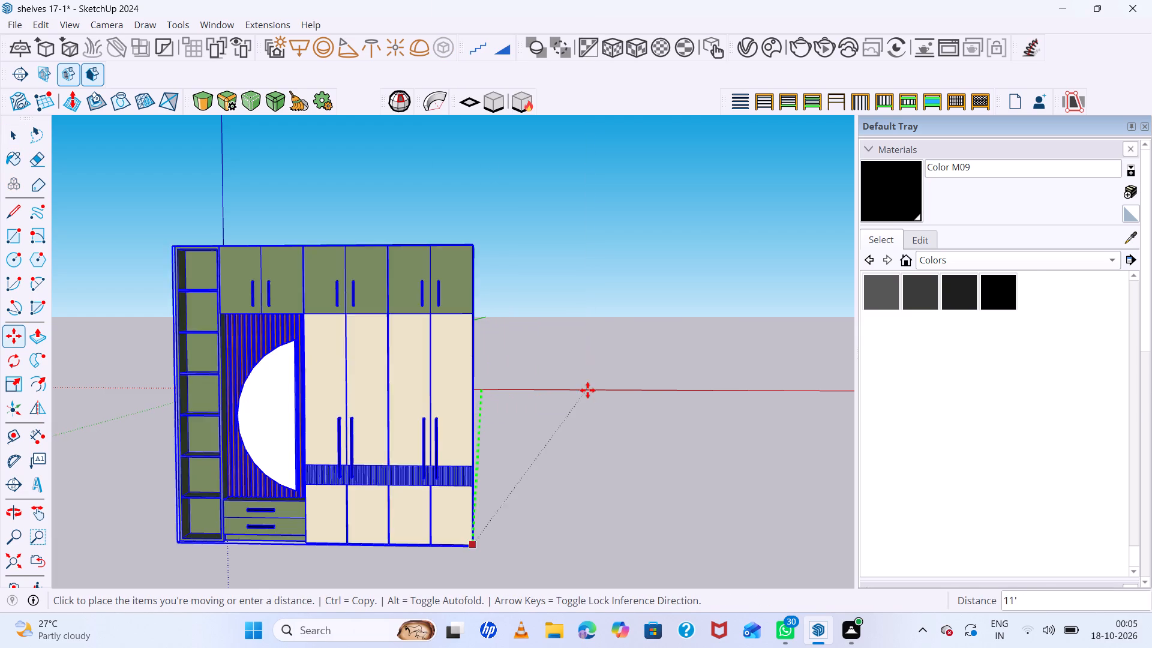
pyautogui.press('Right')
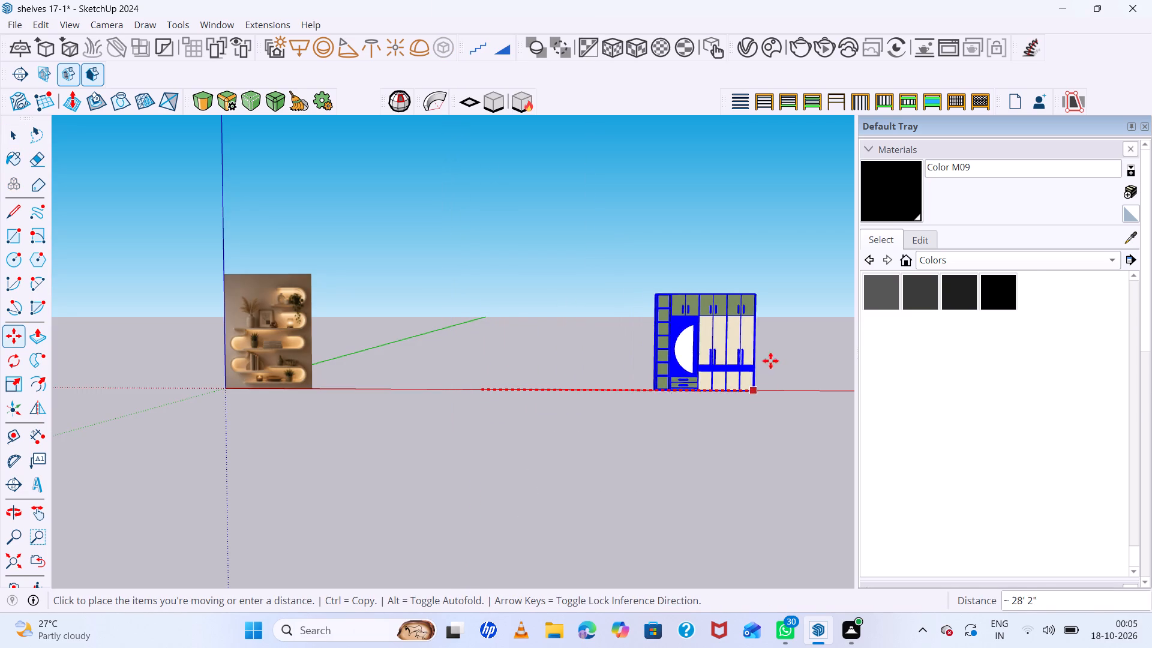
pyautogui.click(770, 361)
pyautogui.press('space')
pyautogui.click(584, 324)
# Draw an upright rectangle on the red axis beside the shelf photo, slightly smaller than the photo, as the back panel.
pyautogui.scroll(7, 463, 326)
pyautogui.scroll(-2, 415, 321)
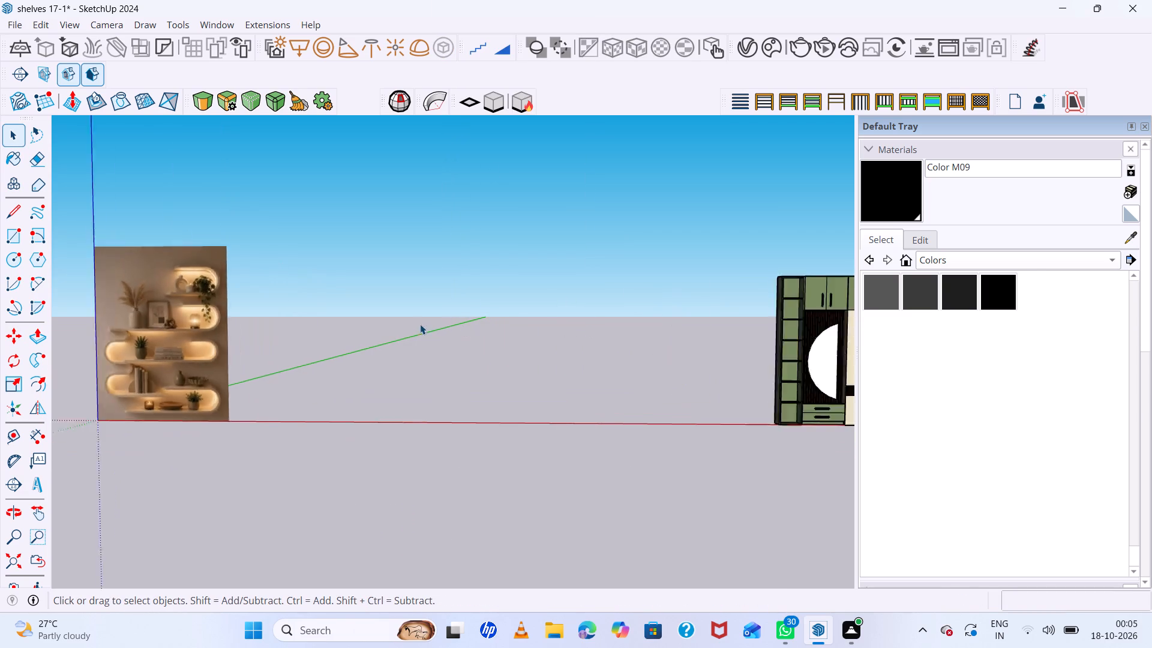
pyautogui.scroll(-7, 420, 324)
pyautogui.scroll(6, 313, 329)
pyautogui.moveTo(328, 336); pyautogui.dragTo(344, 309, button='middle')
pyautogui.scroll(2, 374, 370)
pyautogui.press('r')
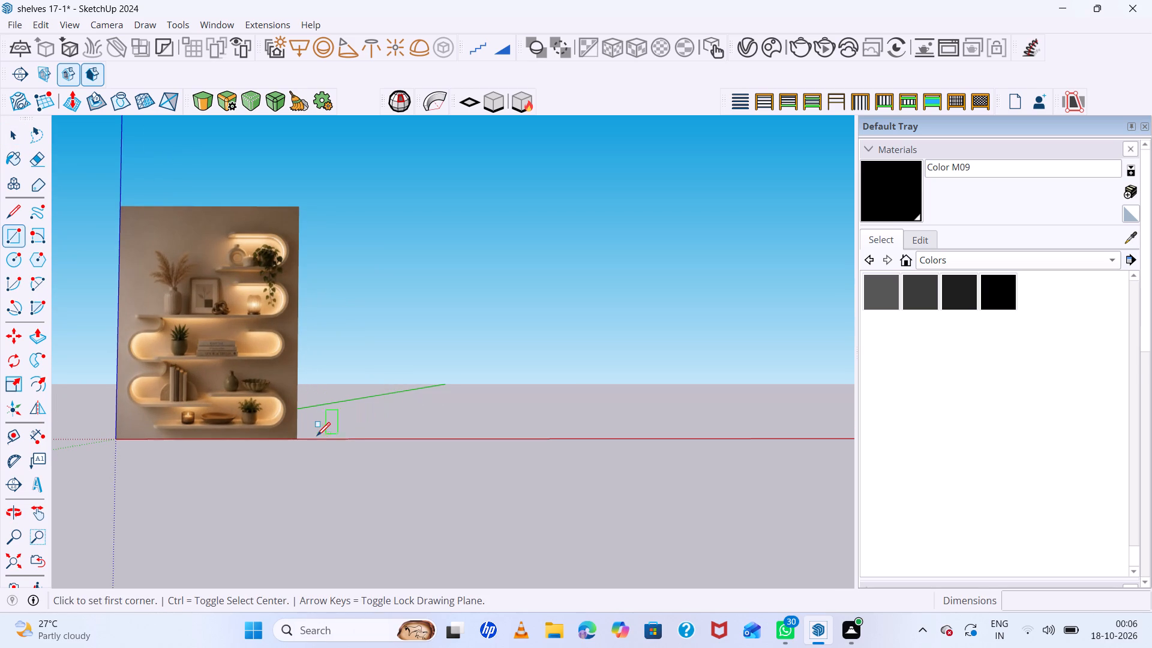
pyautogui.click(313, 439)
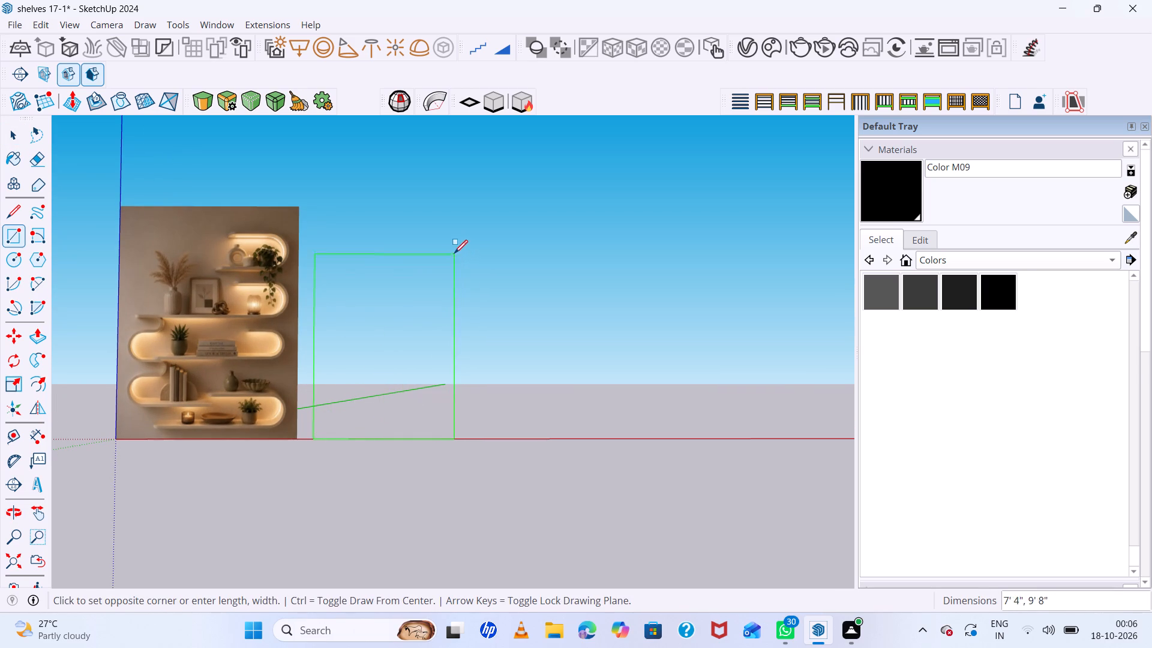
pyautogui.click(483, 244)
# Extrude the upright rectangle beside the shelf photo 9" to give the back panel its thickness.
pyautogui.scroll(5, 394, 269)
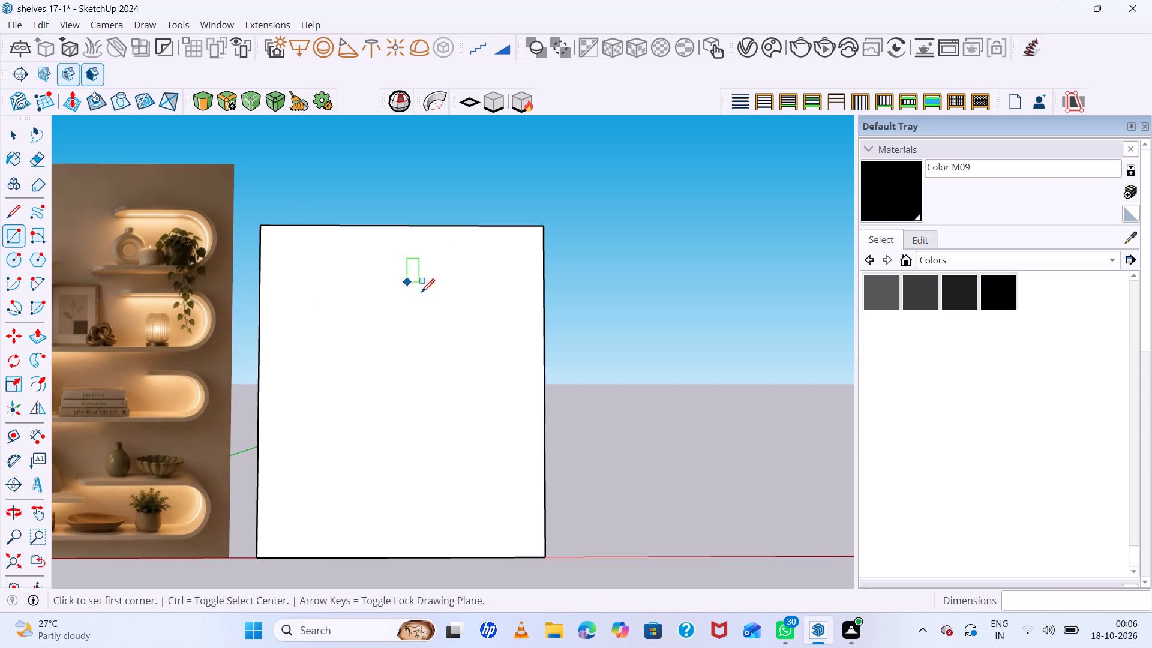
pyautogui.press('space')
pyautogui.click(428, 296)
pyautogui.press('p')
pyautogui.click(428, 296)
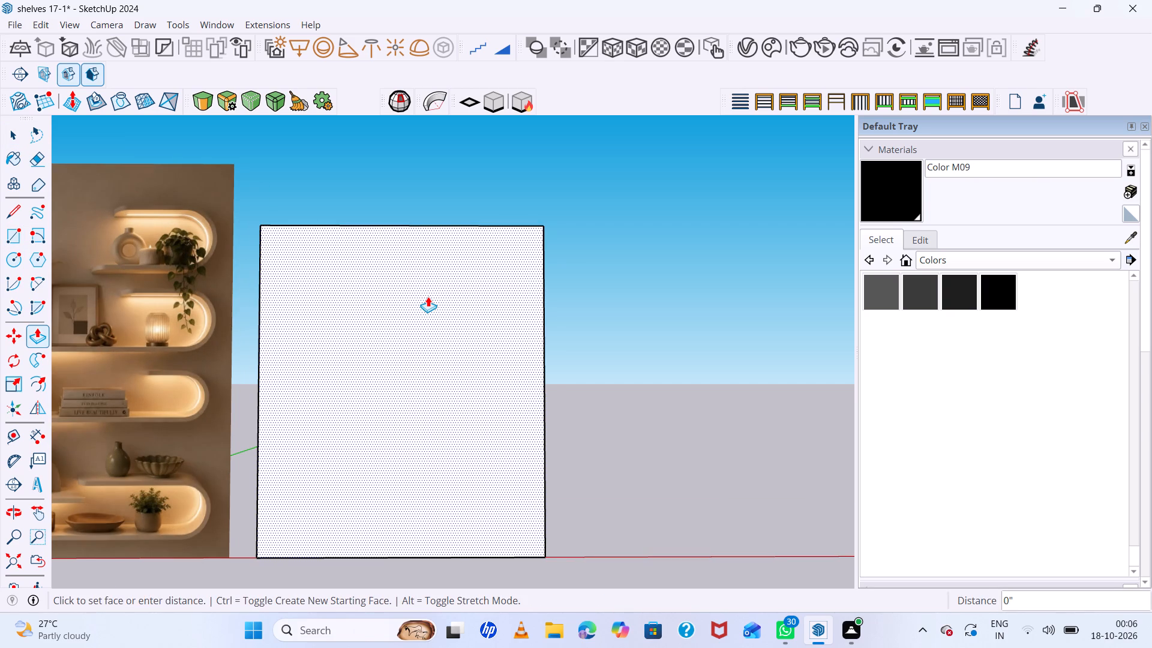
pyautogui.scroll(-4, 431, 287)
pyautogui.moveTo(431, 293); pyautogui.dragTo(412, 431, button='middle')
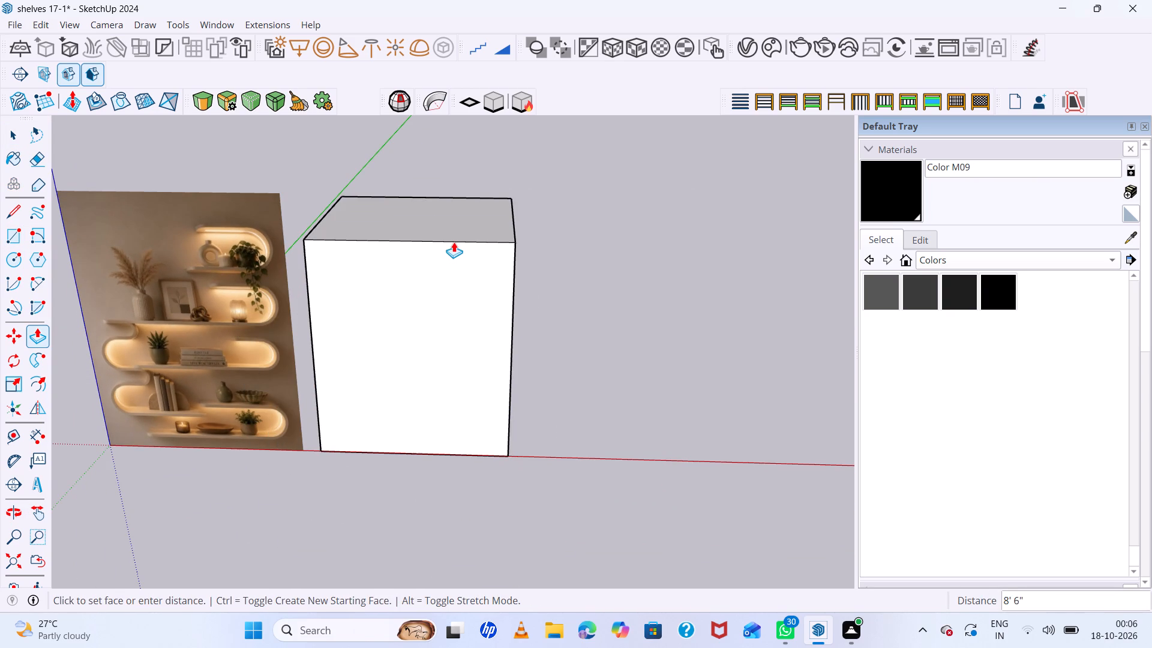
pyautogui.press('9')
pyautogui.press('Return')
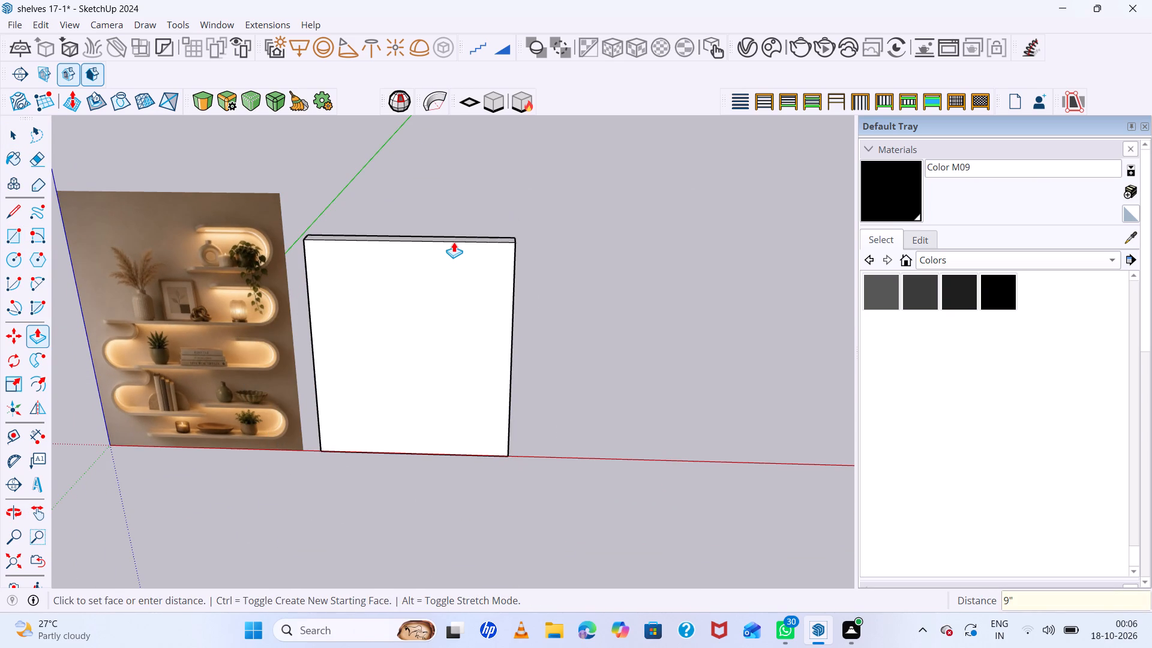
# Select the whole back panel and make it a group.
pyautogui.press('space')
pyautogui.tripleClick(454, 254)
pyautogui.rightClick(454, 254)
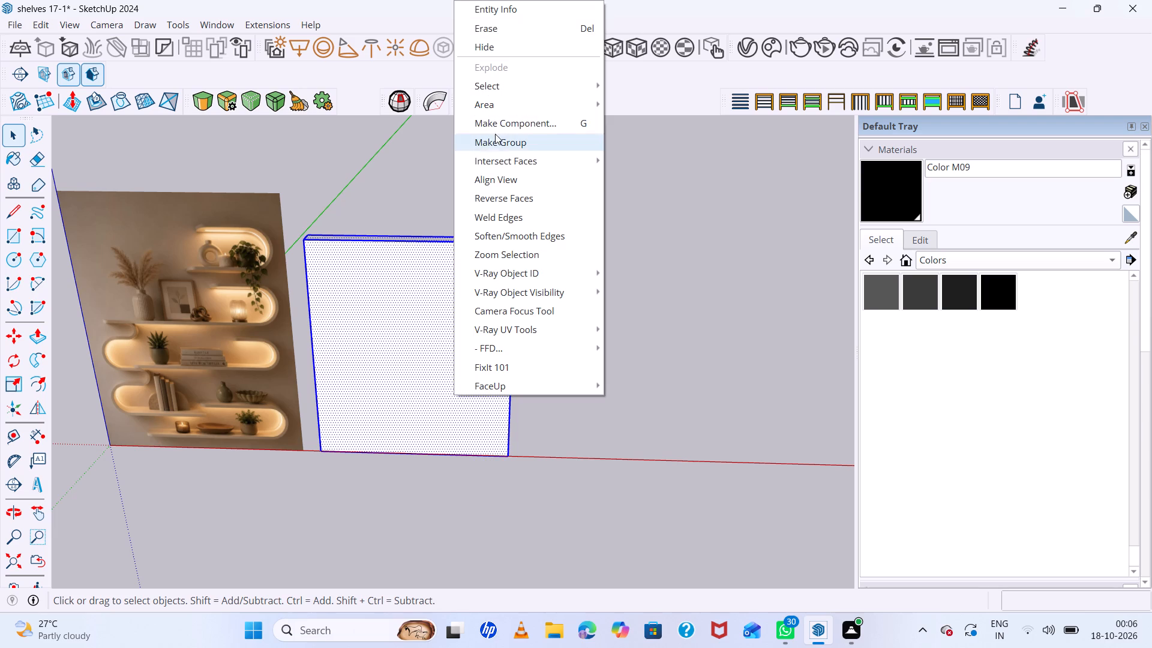
pyautogui.click(497, 143)
# Draw a small horizontal rectangle on the upper part of the back panel's front face for the first shelf niche.
pyautogui.scroll(5, 437, 247)
pyautogui.moveTo(401, 293); pyautogui.dragTo(409, 266, button='middle')
pyautogui.scroll(-14, 409, 265)
pyautogui.moveTo(467, 271); pyautogui.dragTo(445, 200, button='middle')
pyautogui.scroll(7, 427, 256)
pyautogui.moveTo(464, 285); pyautogui.dragTo(412, 274, button='middle')
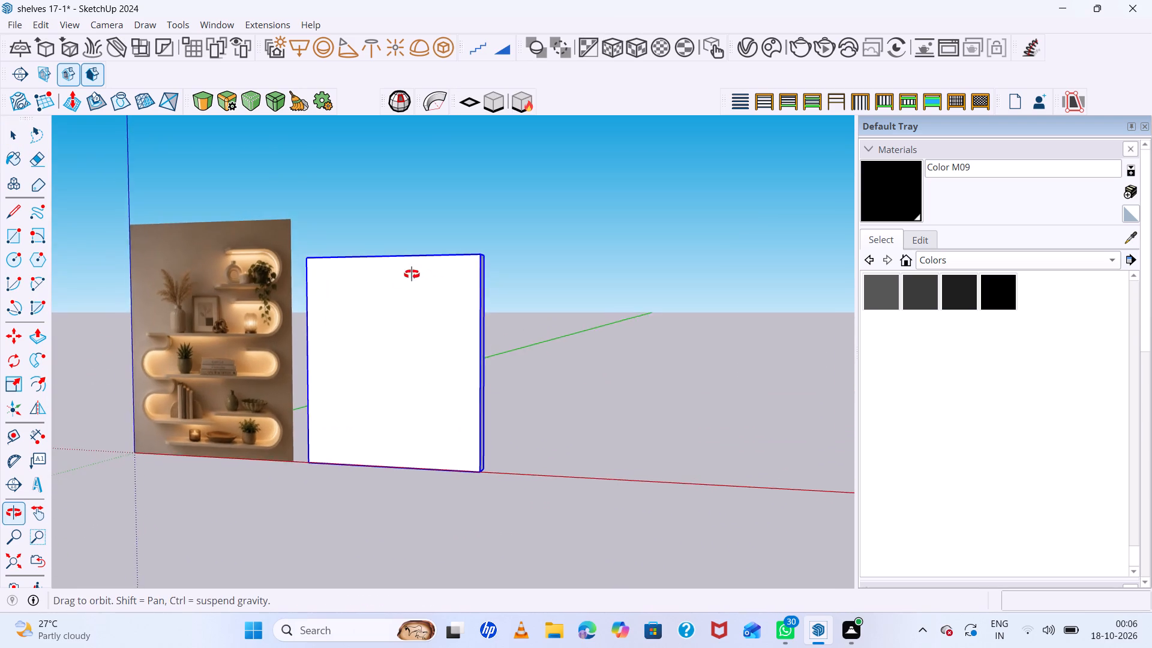
pyautogui.moveTo(412, 274); pyautogui.dragTo(405, 281, button='middle')
pyautogui.scroll(7, 413, 283)
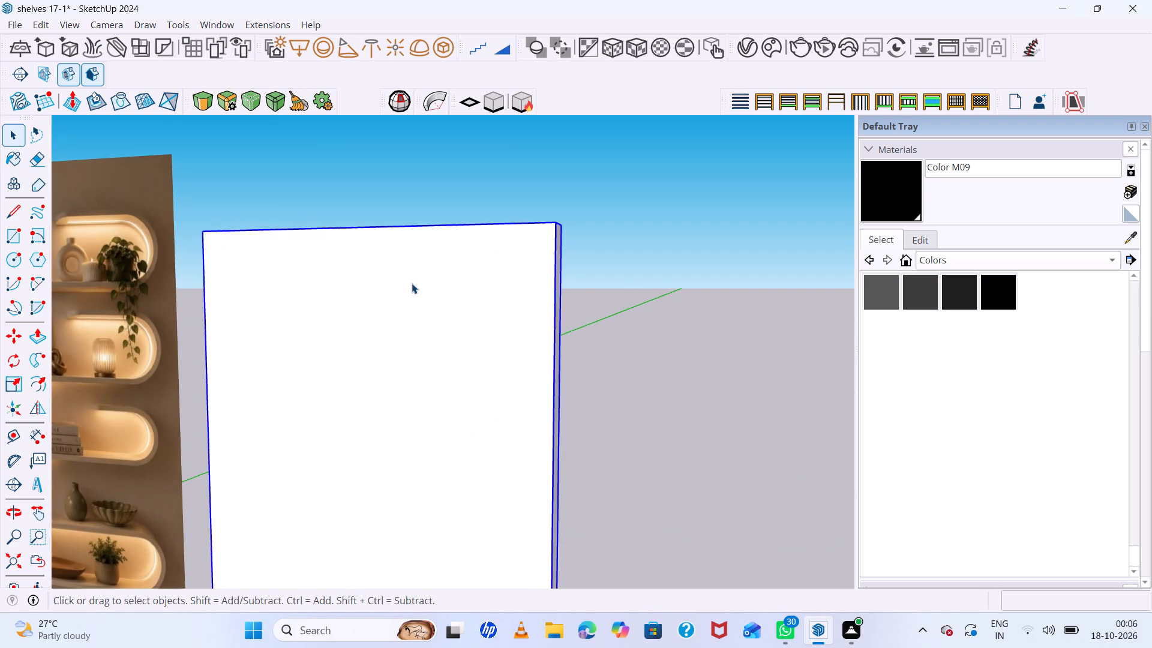
pyautogui.press('r')
pyautogui.click(374, 292)
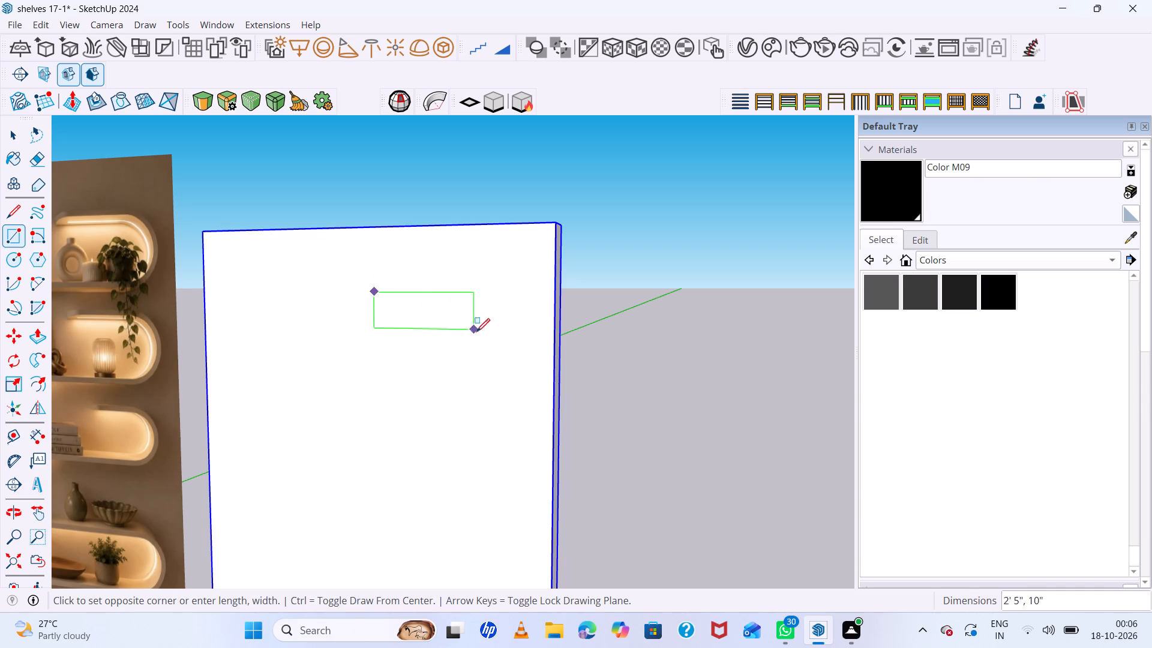
pyautogui.click(486, 363)
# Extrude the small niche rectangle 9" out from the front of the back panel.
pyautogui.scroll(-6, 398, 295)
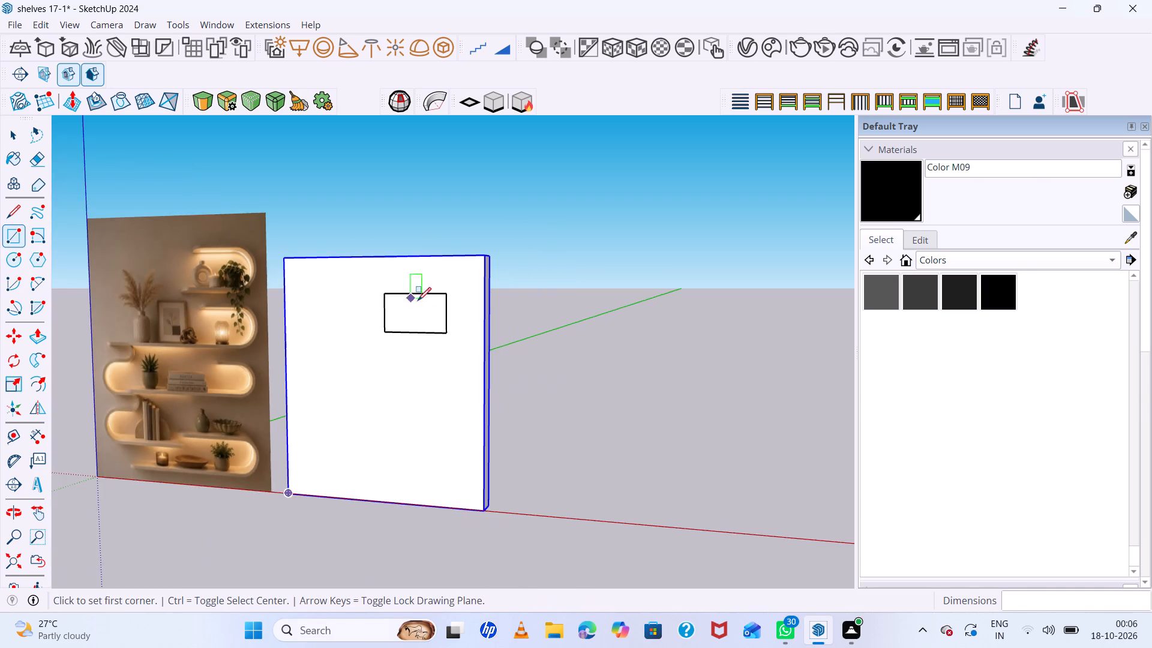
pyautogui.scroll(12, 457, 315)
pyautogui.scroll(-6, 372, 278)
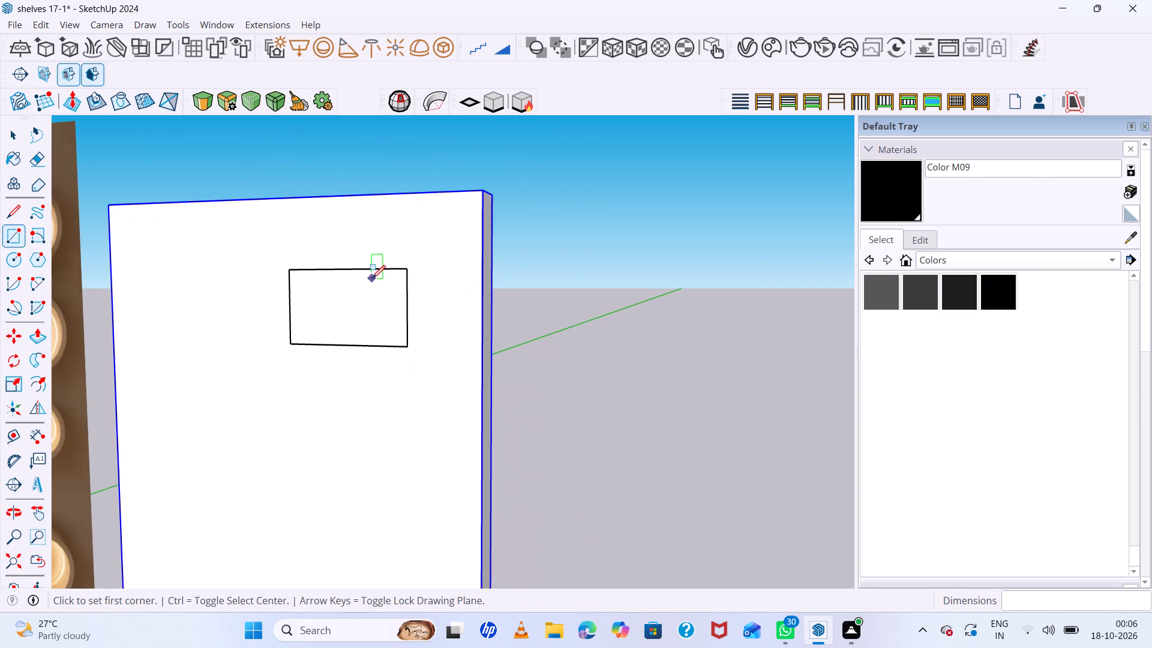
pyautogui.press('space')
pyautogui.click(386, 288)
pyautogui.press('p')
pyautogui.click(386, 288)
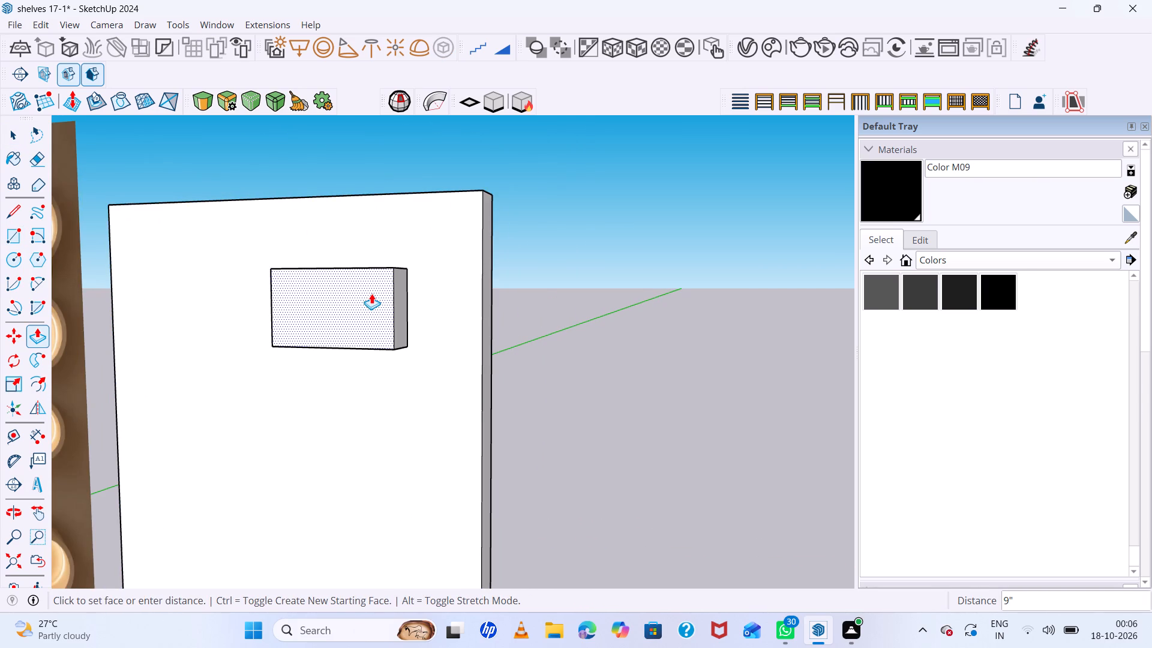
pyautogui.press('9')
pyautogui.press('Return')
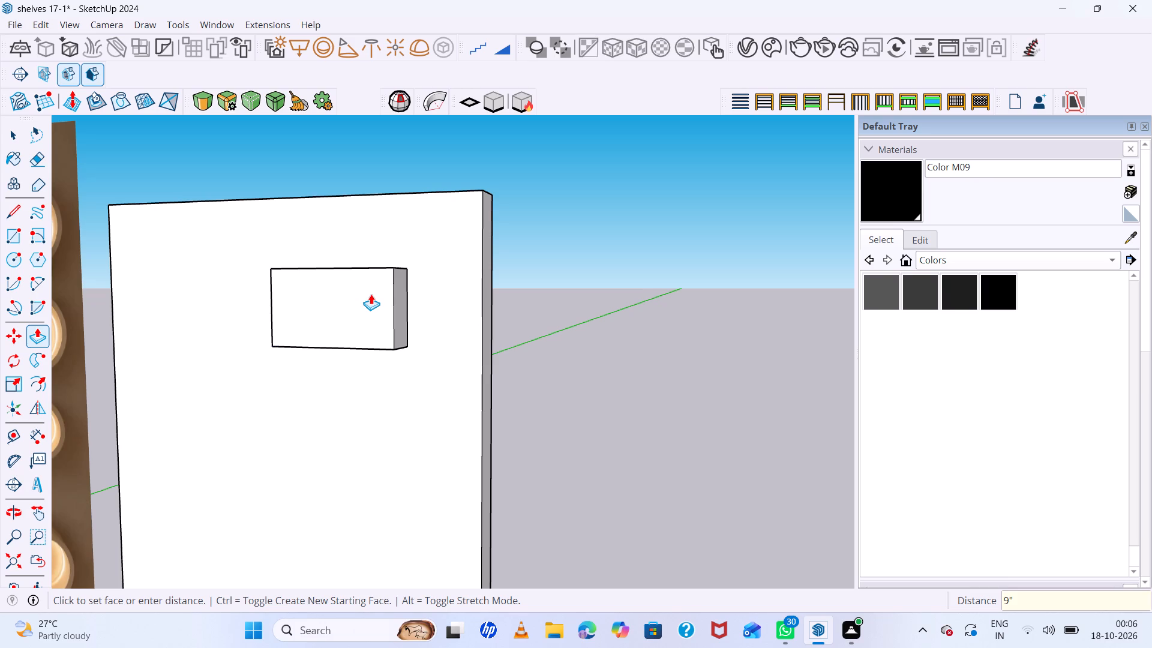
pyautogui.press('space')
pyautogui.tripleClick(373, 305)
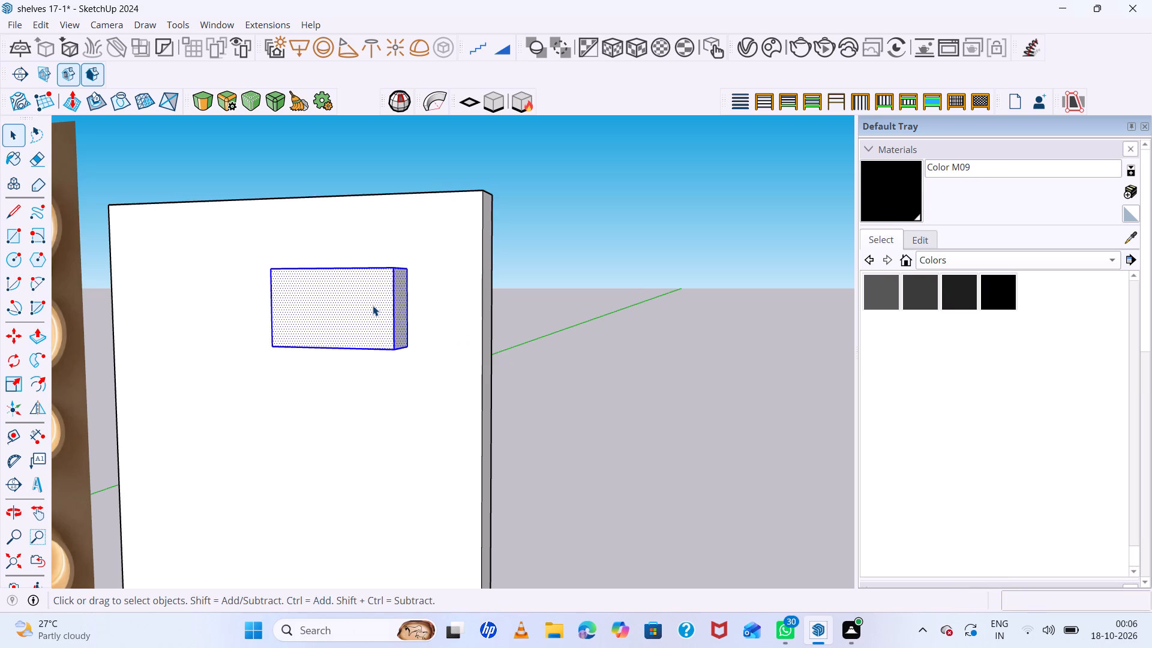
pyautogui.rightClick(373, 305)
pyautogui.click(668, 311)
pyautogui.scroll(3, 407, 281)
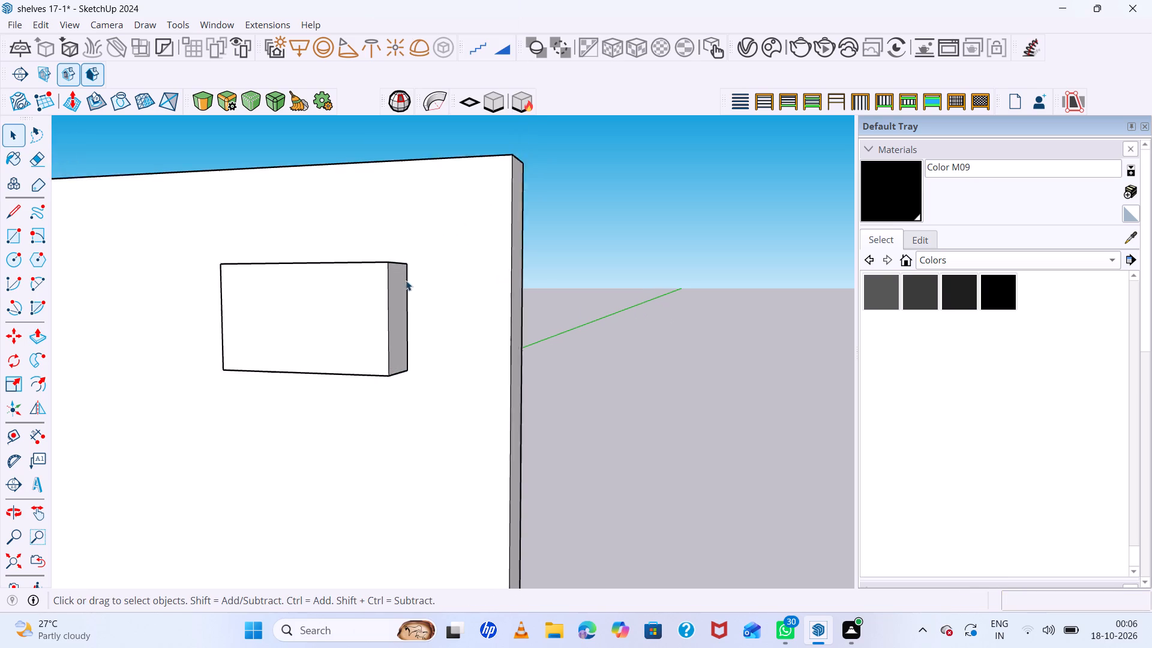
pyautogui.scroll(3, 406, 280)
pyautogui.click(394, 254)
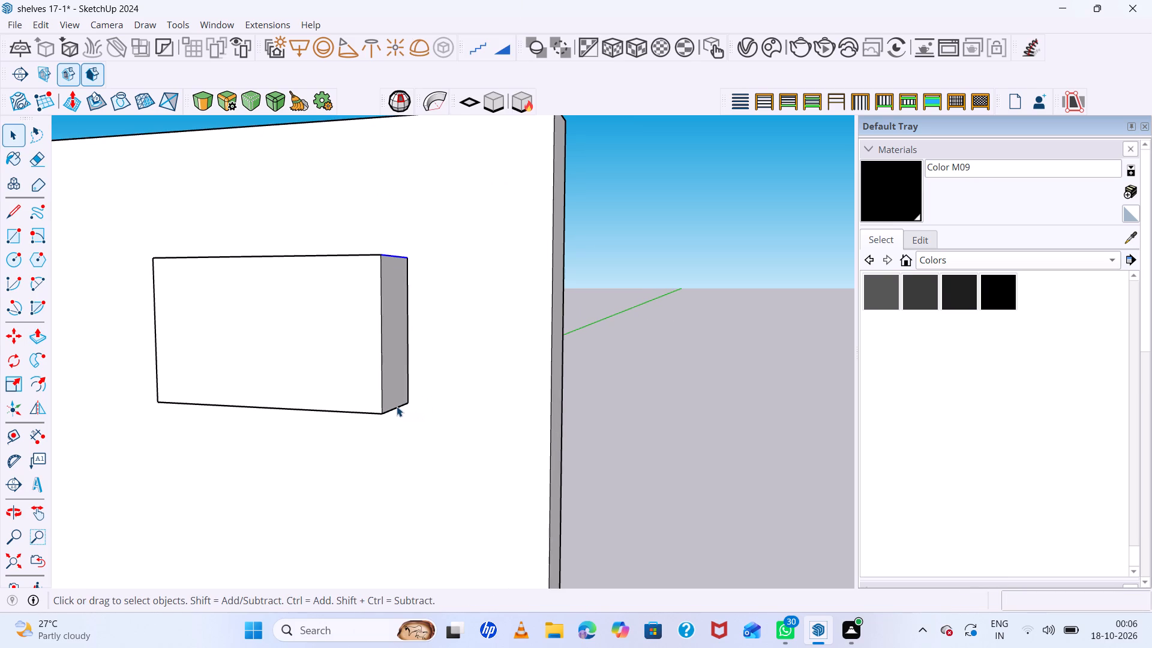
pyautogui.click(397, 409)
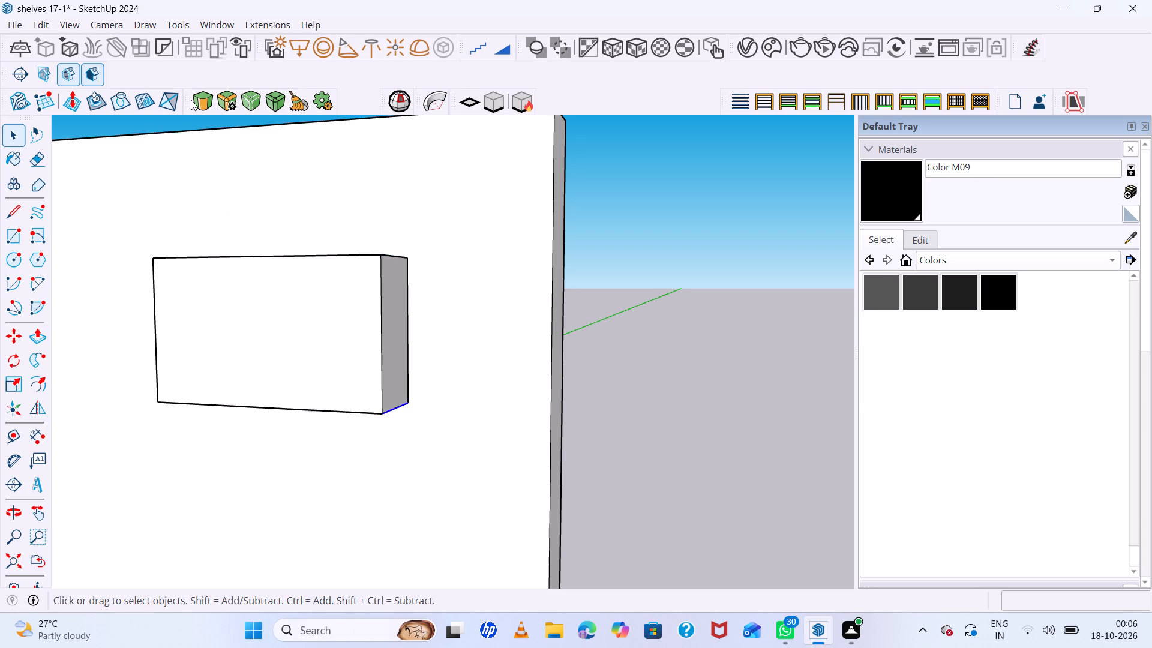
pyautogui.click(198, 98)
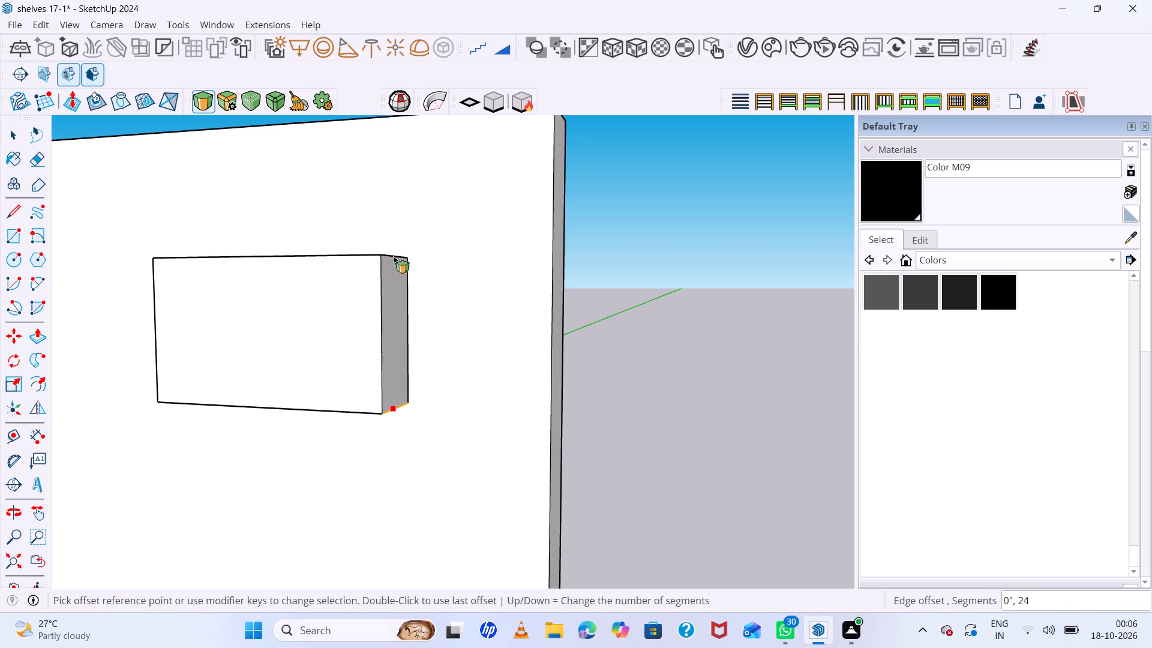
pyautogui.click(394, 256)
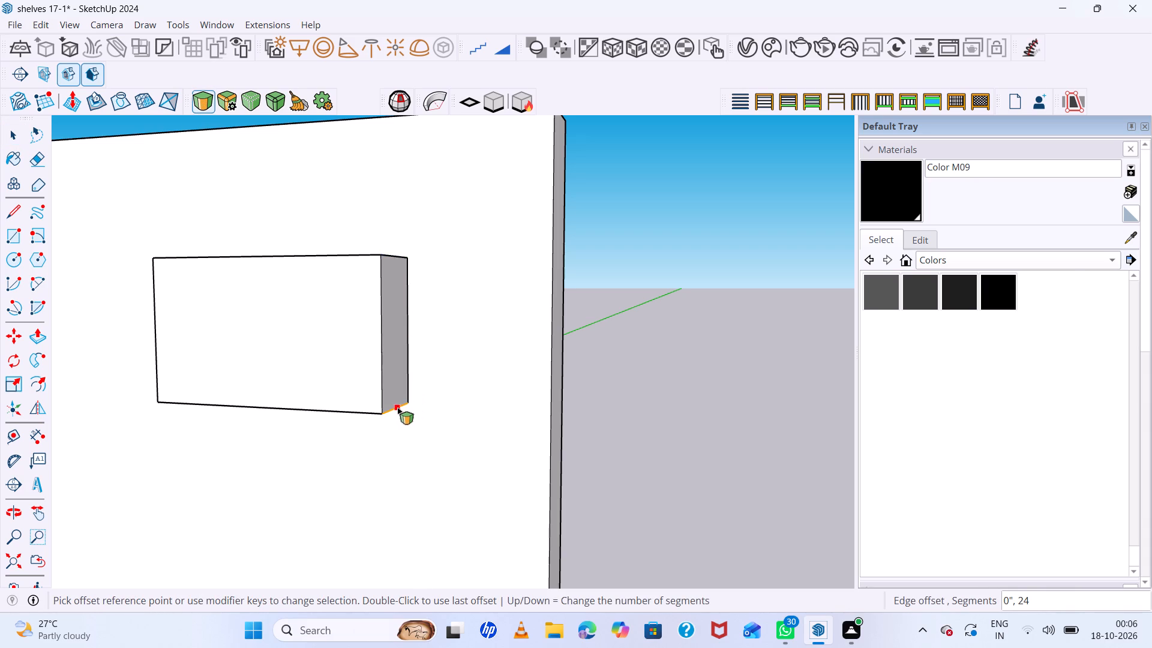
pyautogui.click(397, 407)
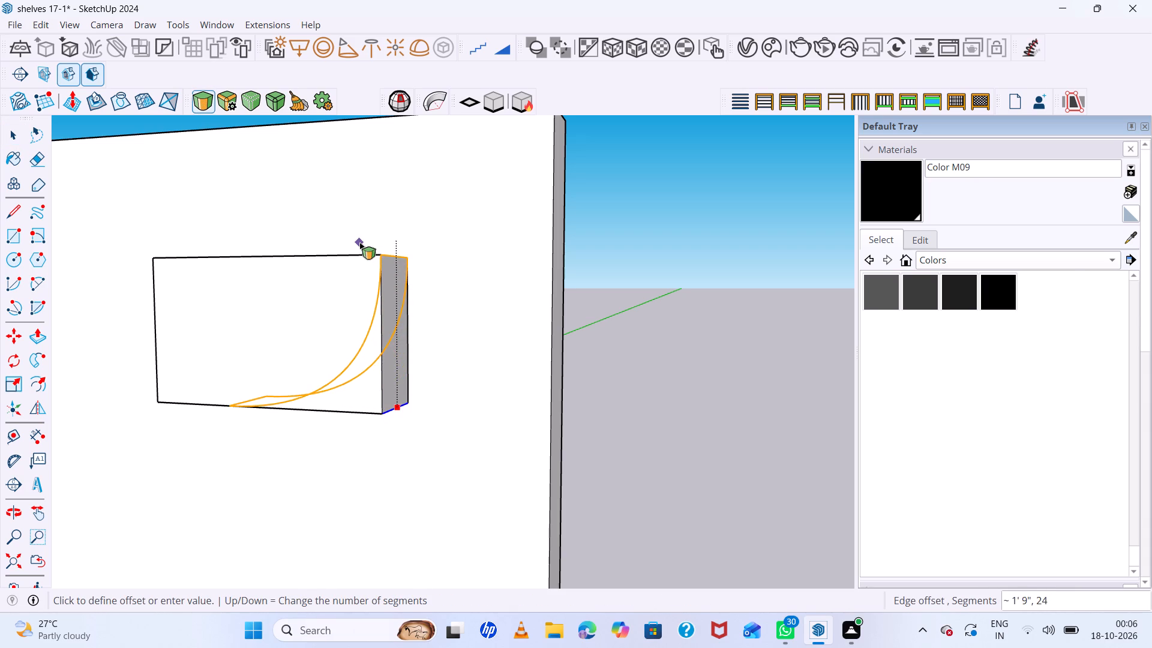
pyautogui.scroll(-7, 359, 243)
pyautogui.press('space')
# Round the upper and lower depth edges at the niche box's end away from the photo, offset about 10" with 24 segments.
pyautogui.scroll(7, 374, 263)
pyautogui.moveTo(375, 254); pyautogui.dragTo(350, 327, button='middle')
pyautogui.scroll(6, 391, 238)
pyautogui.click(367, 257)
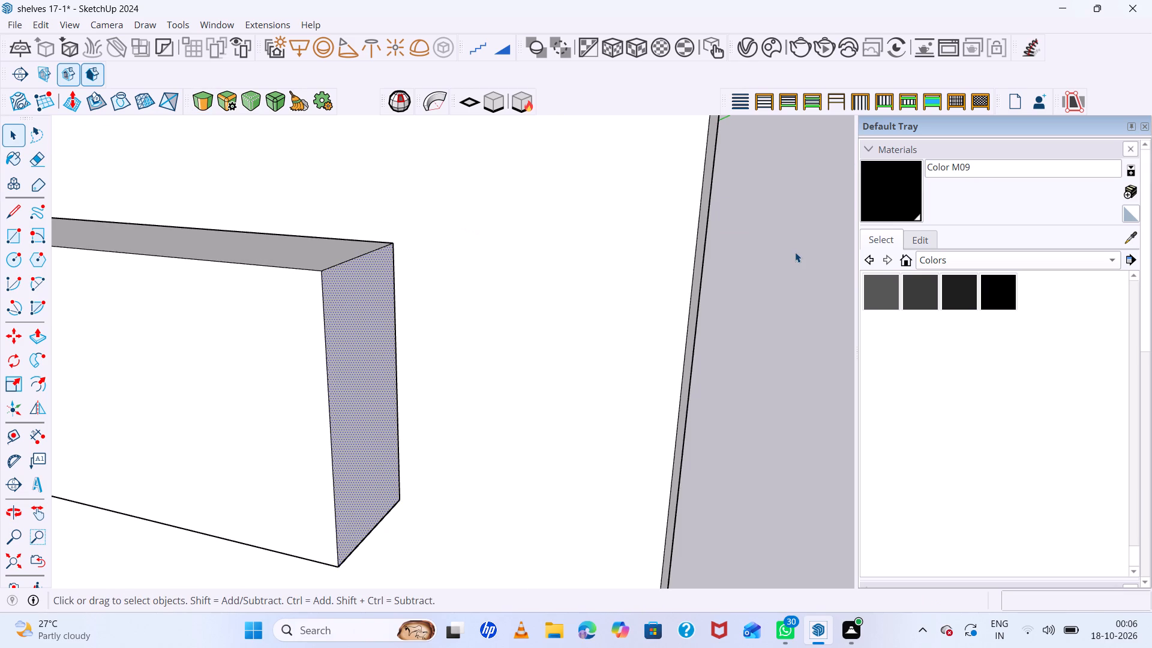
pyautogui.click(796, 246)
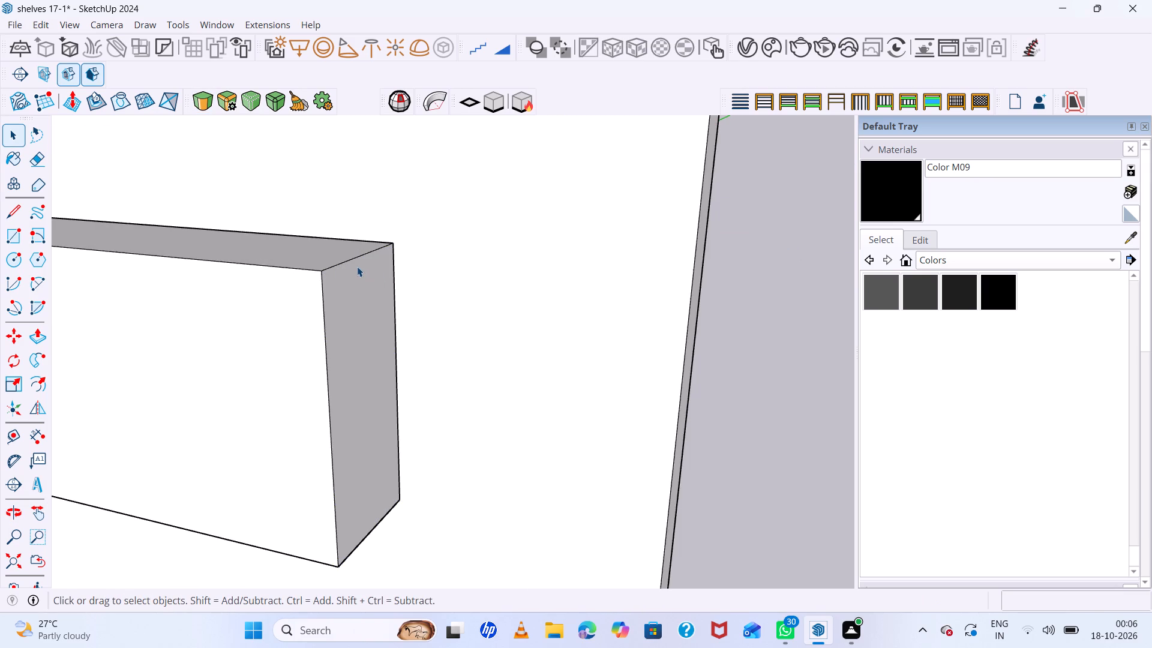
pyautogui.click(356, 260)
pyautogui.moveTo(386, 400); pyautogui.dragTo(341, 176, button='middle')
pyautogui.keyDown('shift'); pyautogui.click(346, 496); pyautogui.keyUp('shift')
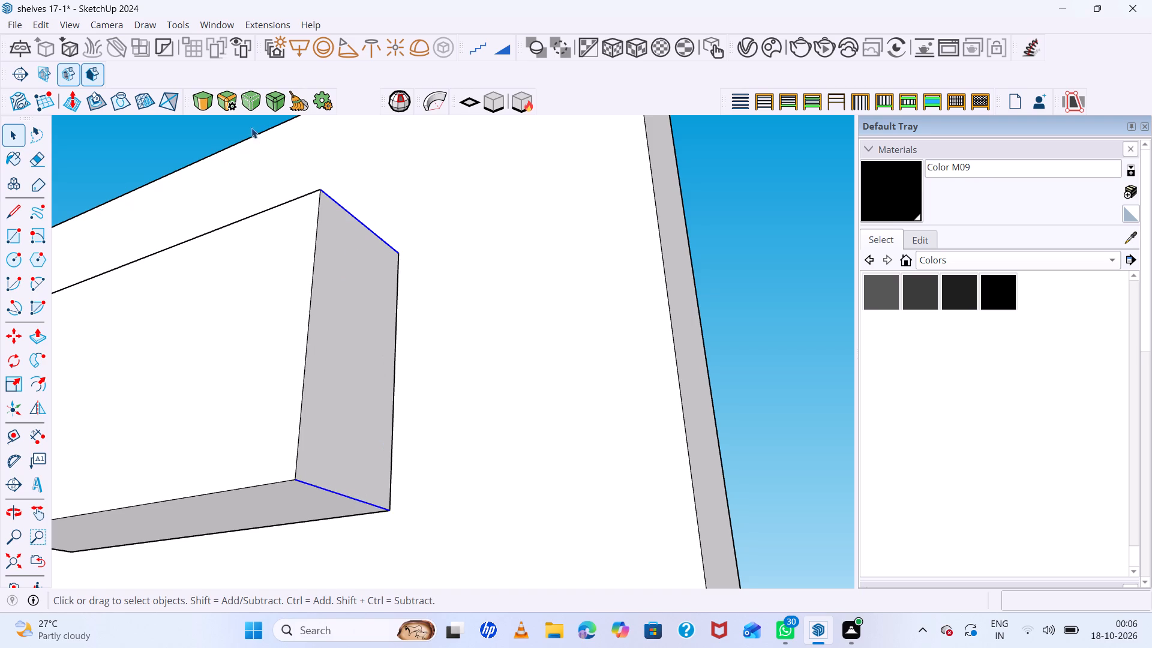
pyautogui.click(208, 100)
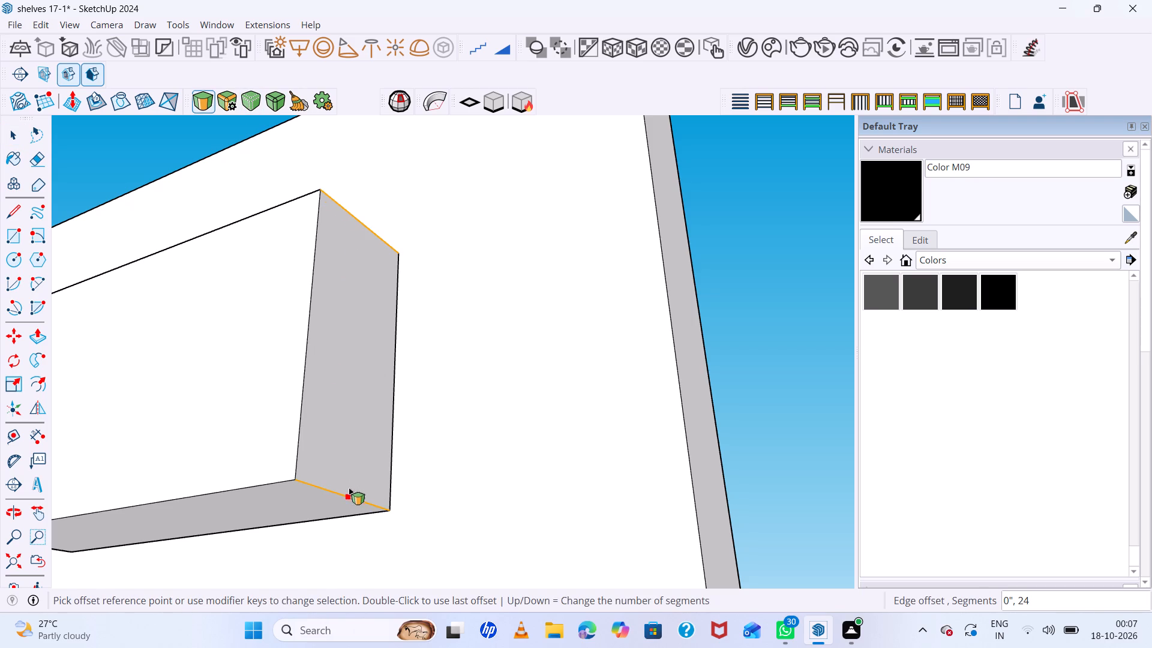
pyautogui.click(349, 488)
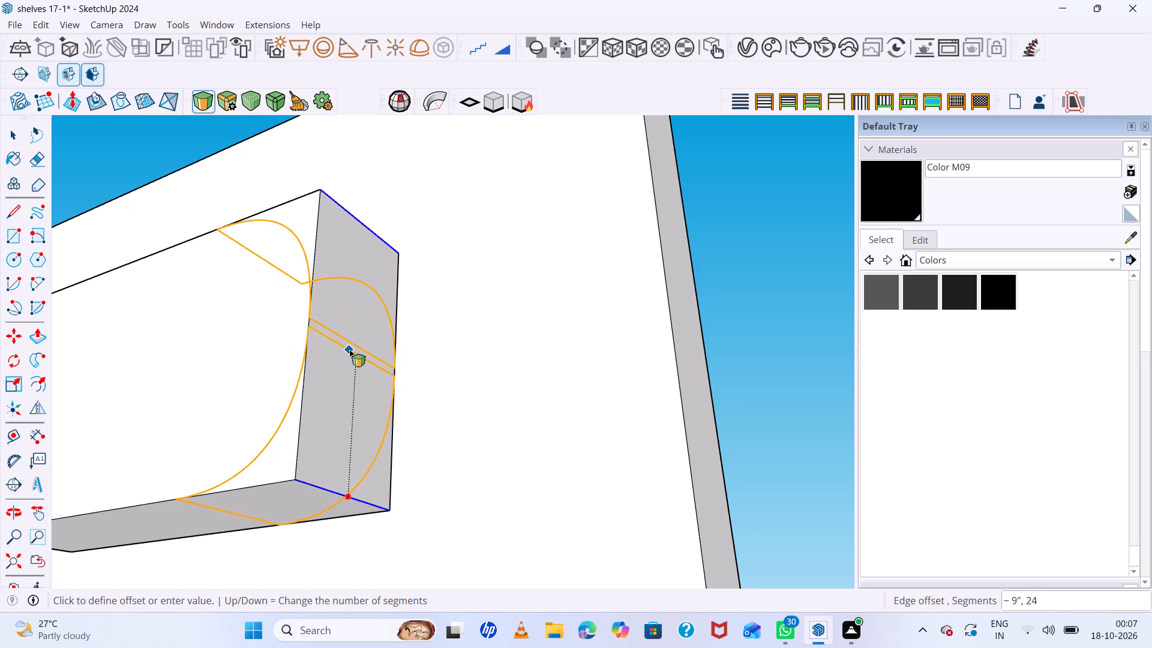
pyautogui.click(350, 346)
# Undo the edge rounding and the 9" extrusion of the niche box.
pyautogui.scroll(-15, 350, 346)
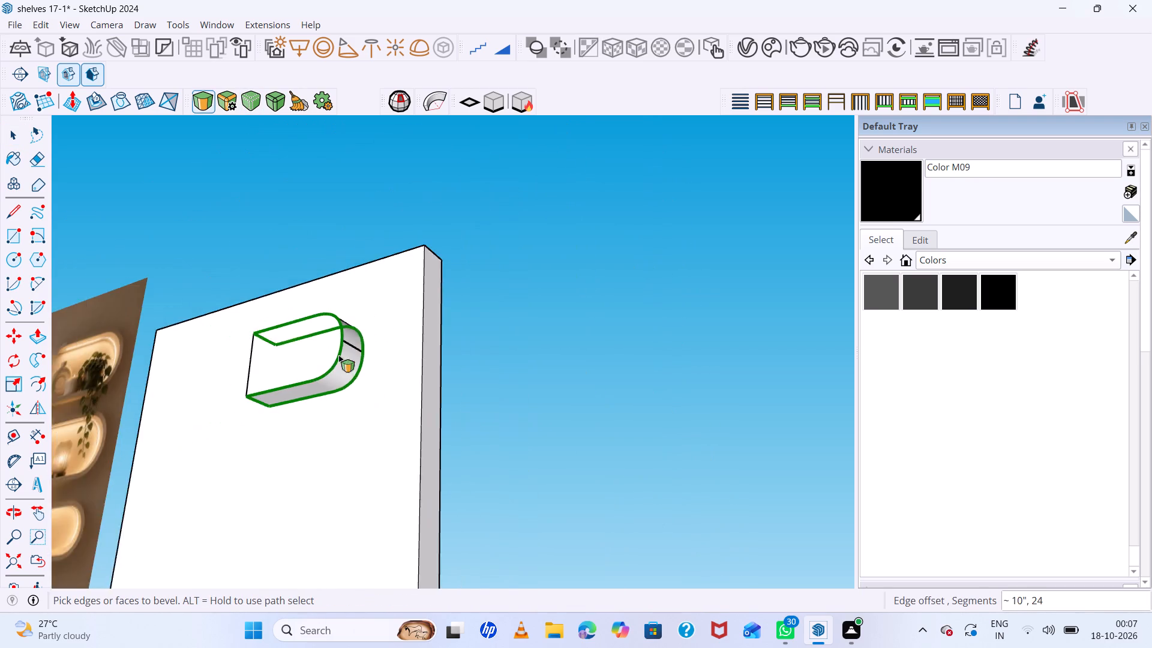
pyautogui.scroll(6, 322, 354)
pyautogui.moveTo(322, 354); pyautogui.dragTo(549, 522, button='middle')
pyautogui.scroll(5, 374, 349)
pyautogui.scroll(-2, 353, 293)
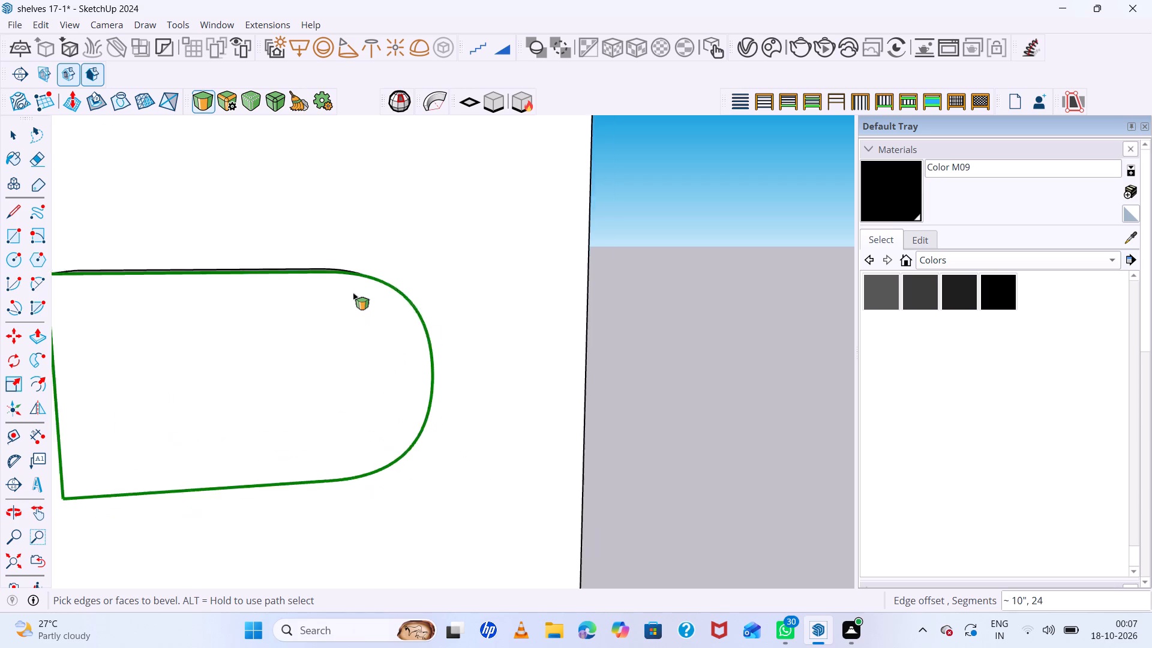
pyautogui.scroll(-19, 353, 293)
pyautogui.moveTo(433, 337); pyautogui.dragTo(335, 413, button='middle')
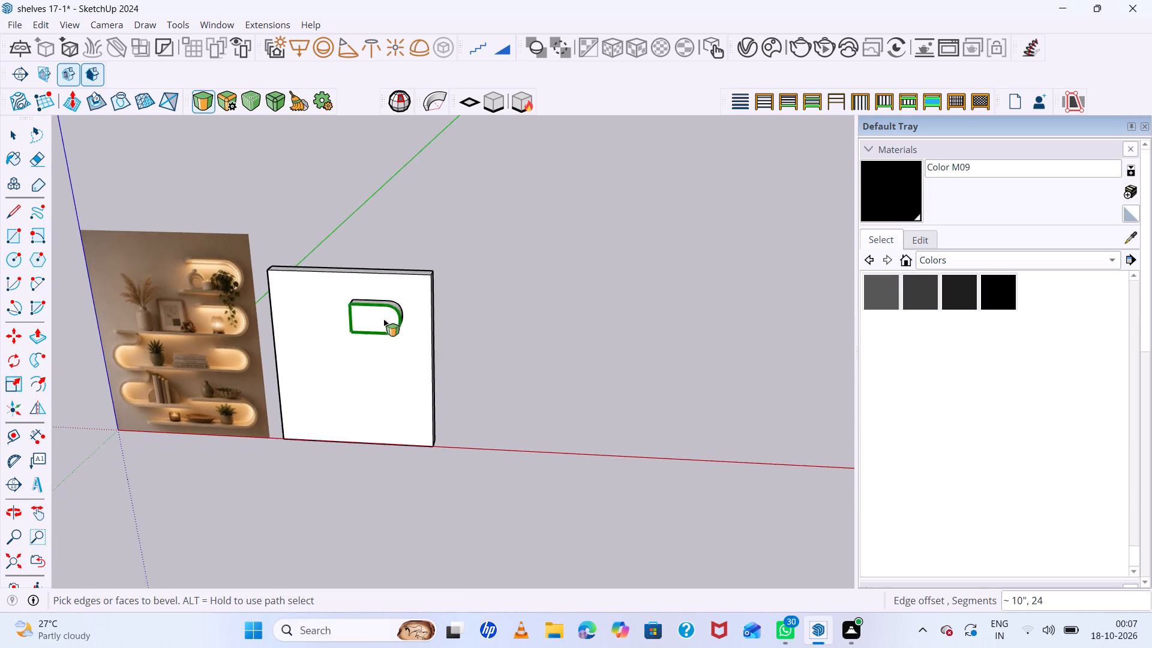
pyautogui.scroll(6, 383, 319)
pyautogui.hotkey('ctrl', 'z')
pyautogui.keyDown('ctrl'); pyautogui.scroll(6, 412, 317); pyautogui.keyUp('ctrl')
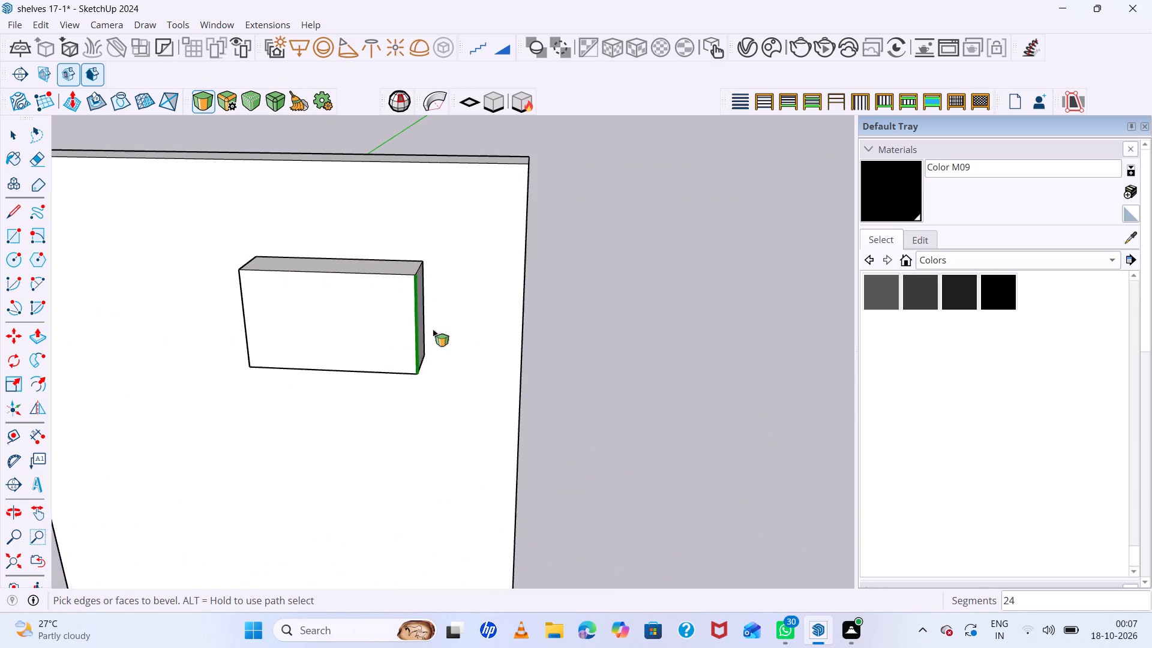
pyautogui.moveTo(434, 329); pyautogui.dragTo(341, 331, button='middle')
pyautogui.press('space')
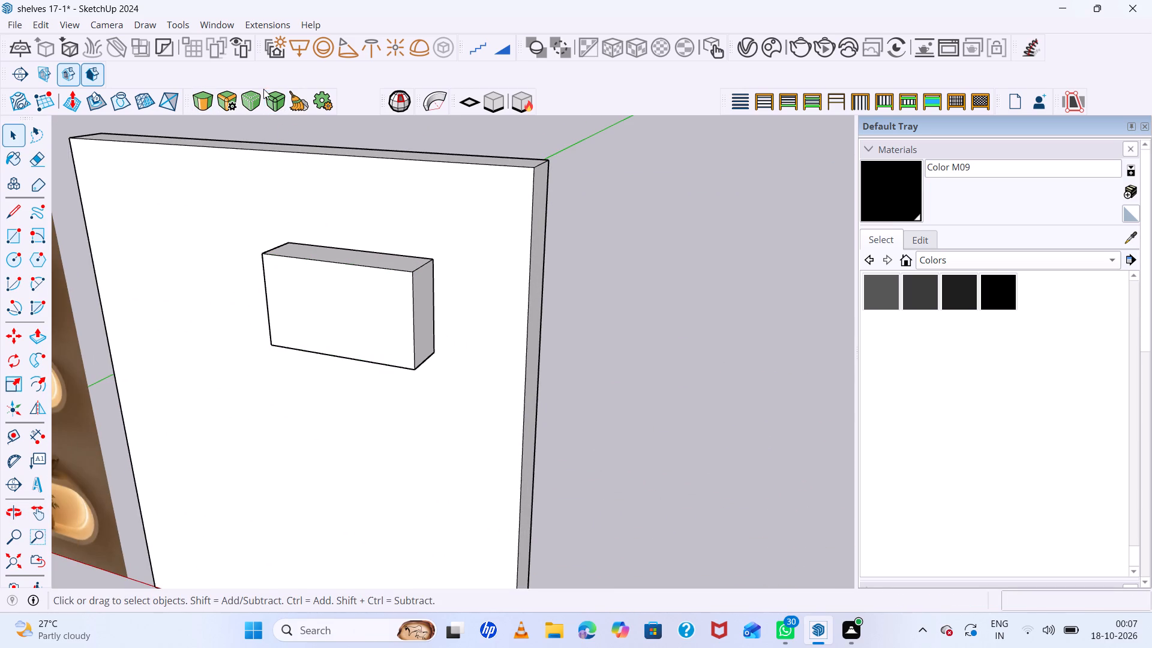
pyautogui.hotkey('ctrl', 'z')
# Draw a 50-segment arc with a bulge of about 8" across the niche rectangle's end edge farthest from the photo.
pyautogui.scroll(6, 433, 288)
pyautogui.press('a')
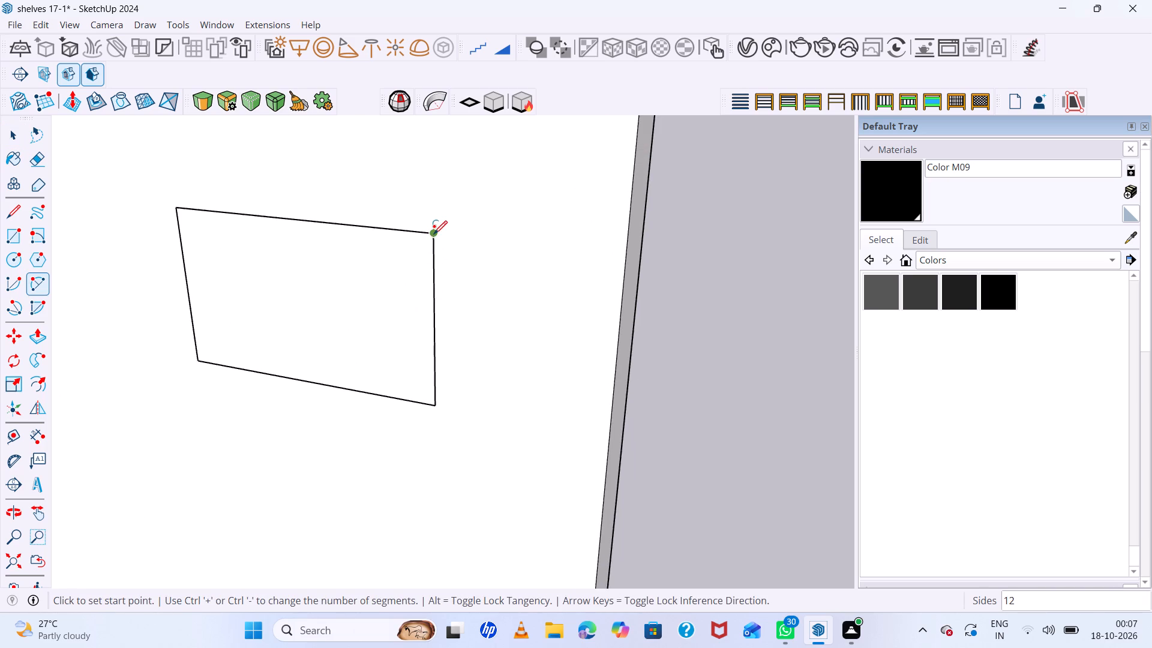
pyautogui.click(436, 233)
pyautogui.click(437, 405)
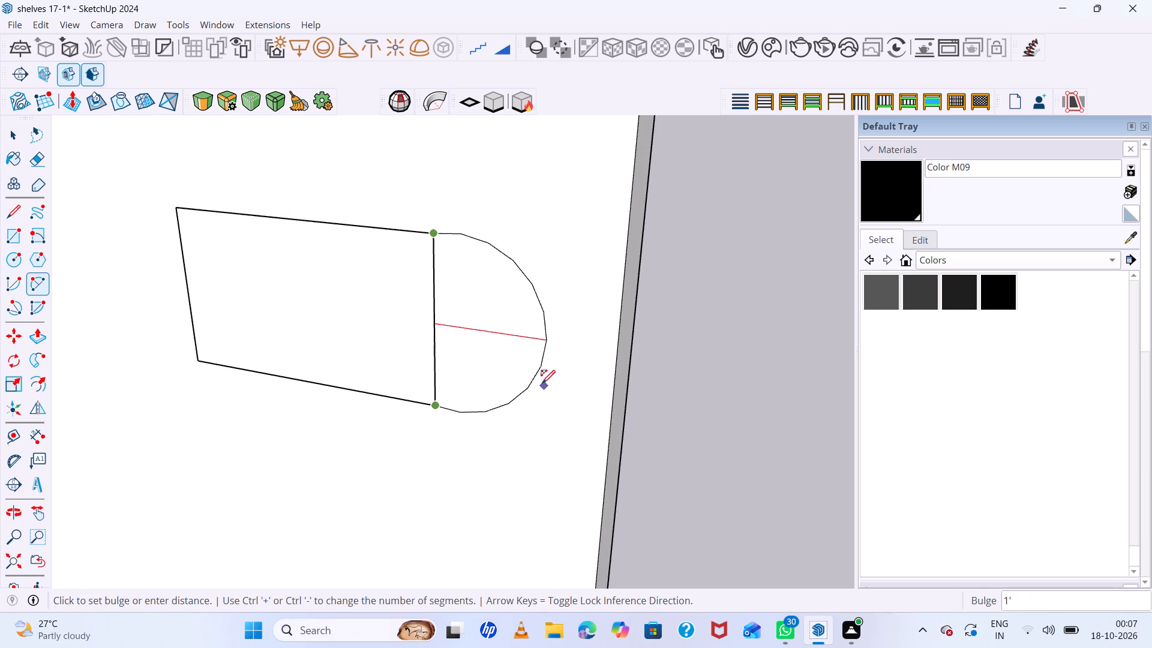
pyautogui.click(508, 362)
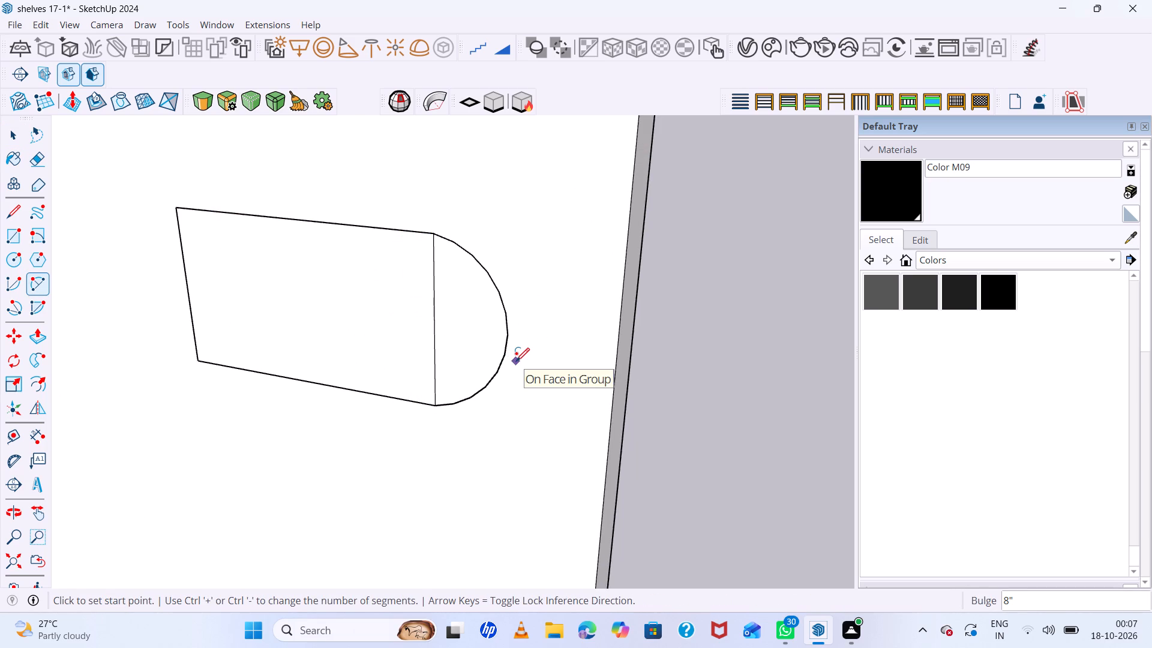
pyautogui.write('50s')
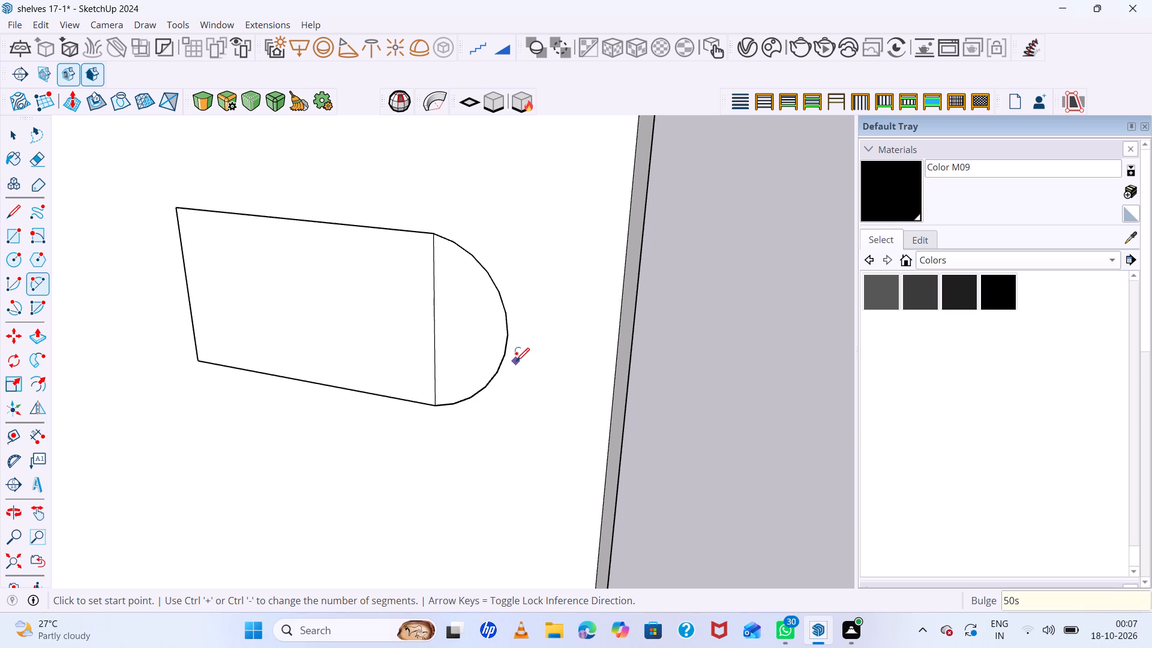
pyautogui.press('Return')
pyautogui.press('space')
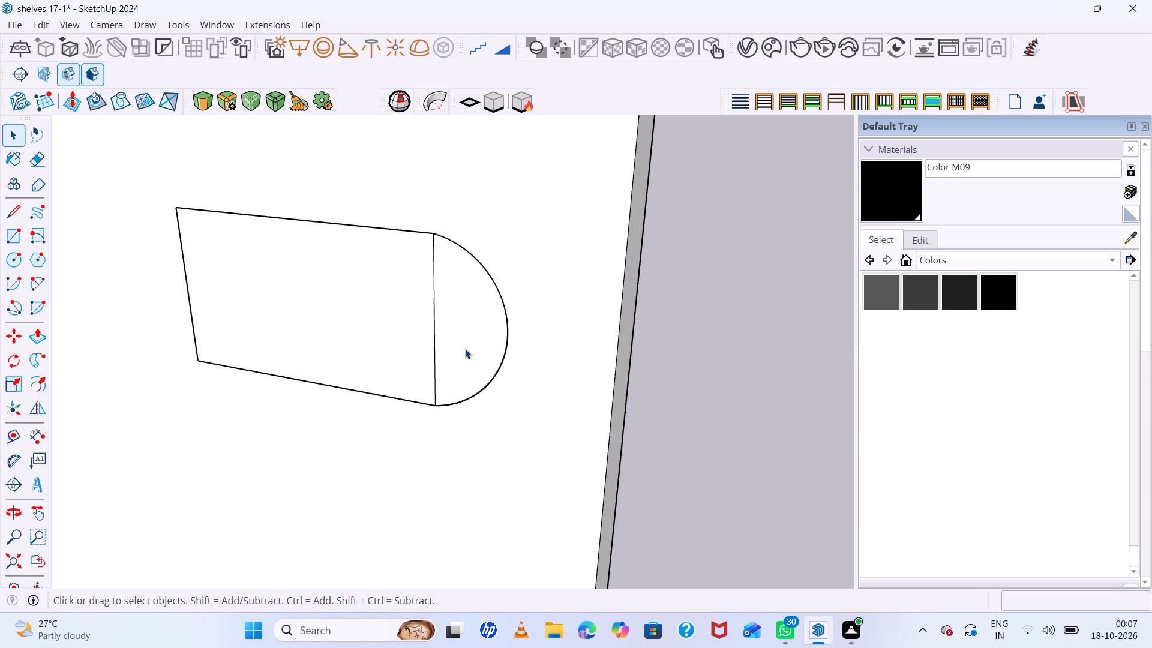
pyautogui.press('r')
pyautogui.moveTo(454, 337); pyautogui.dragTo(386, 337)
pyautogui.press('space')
# Erase the dividing edge between the niche rectangle and its end arc.
pyautogui.press('e')
pyautogui.moveTo(453, 323); pyautogui.dragTo(376, 329)
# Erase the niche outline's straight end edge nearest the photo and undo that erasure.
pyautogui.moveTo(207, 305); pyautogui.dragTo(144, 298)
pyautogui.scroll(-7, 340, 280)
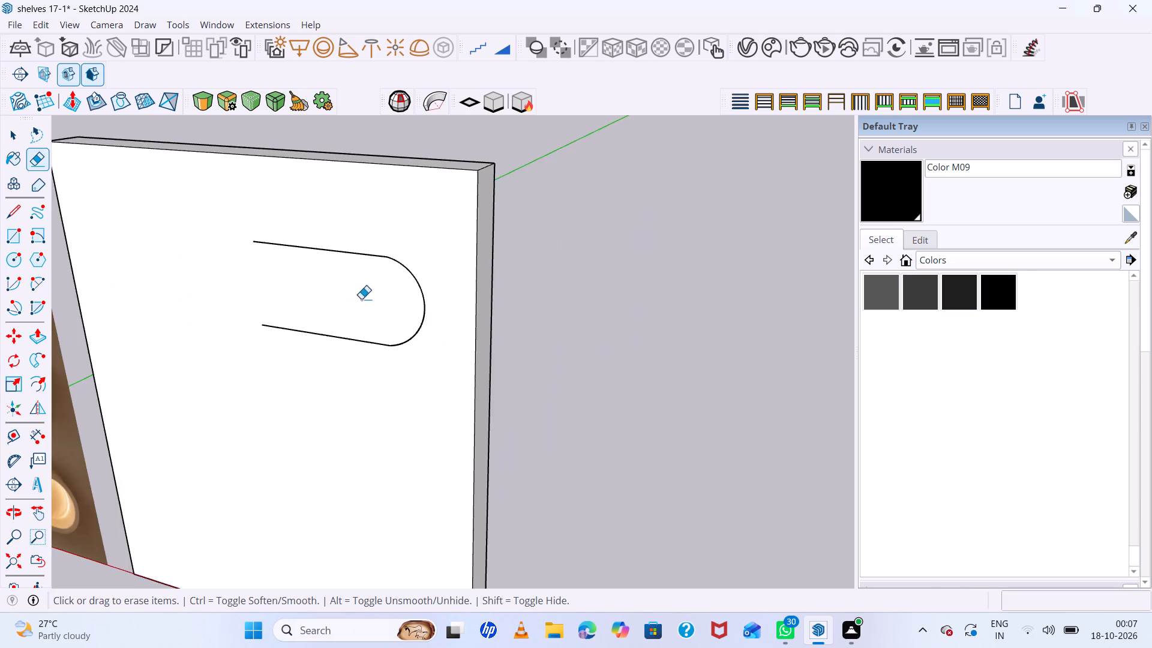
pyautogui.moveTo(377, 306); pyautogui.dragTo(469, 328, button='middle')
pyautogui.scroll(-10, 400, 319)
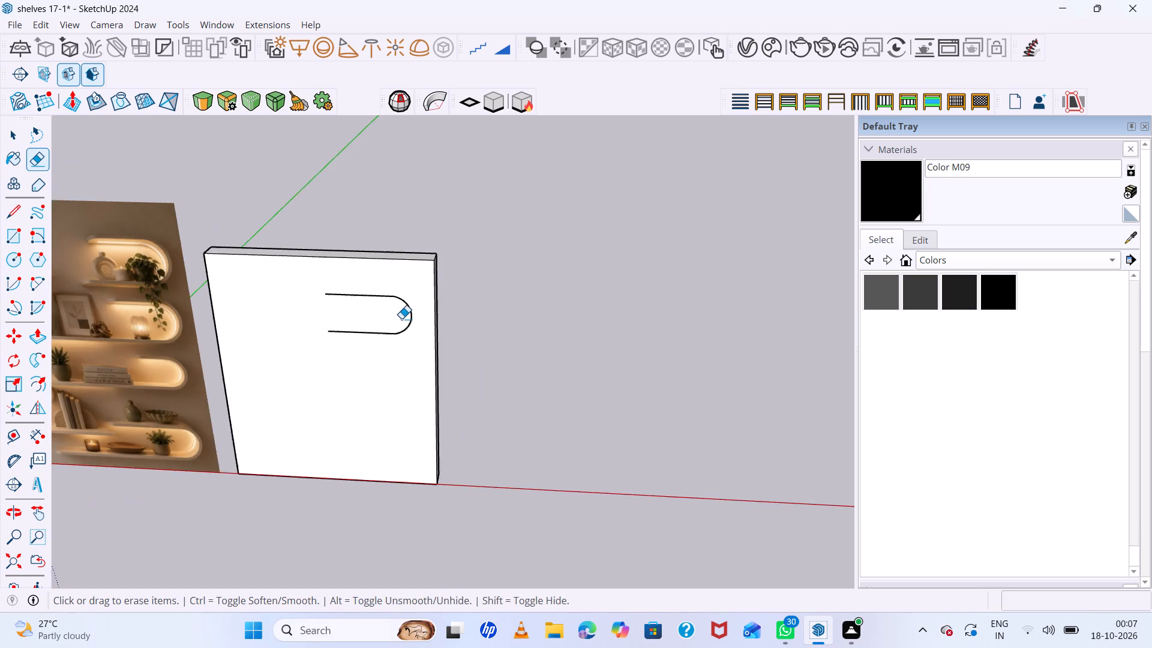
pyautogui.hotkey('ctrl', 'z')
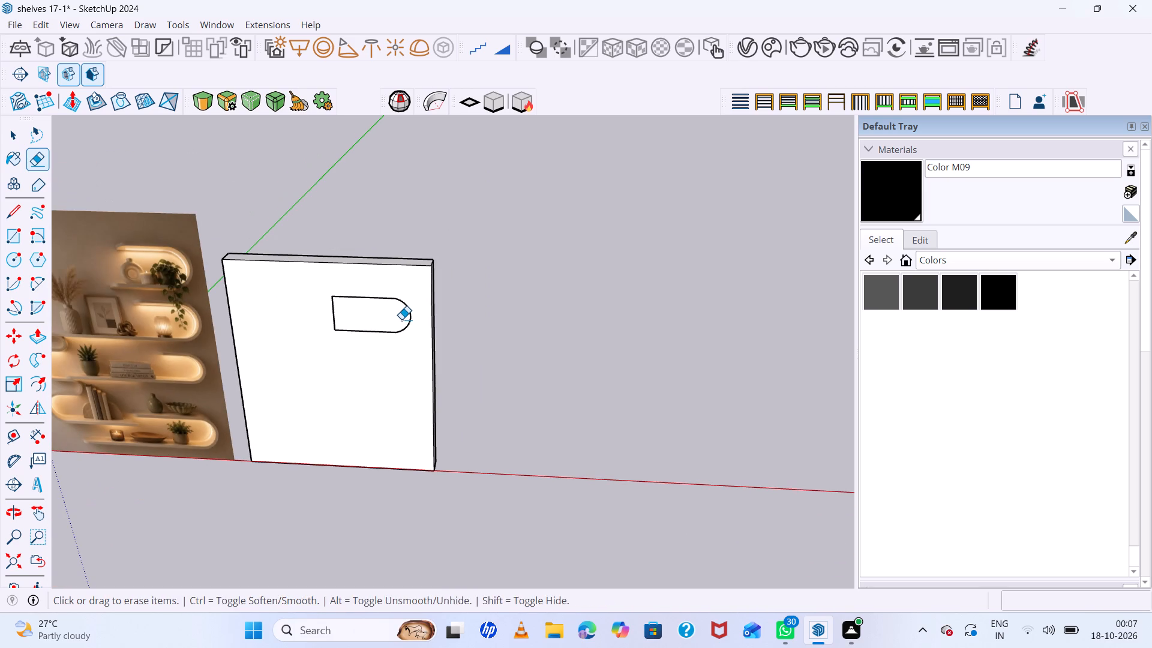
# Extrude the round-ended niche profile 9" out from the front of the back panel.
pyautogui.press('space')
pyautogui.click(386, 316)
pyautogui.press('p')
pyautogui.click(386, 316)
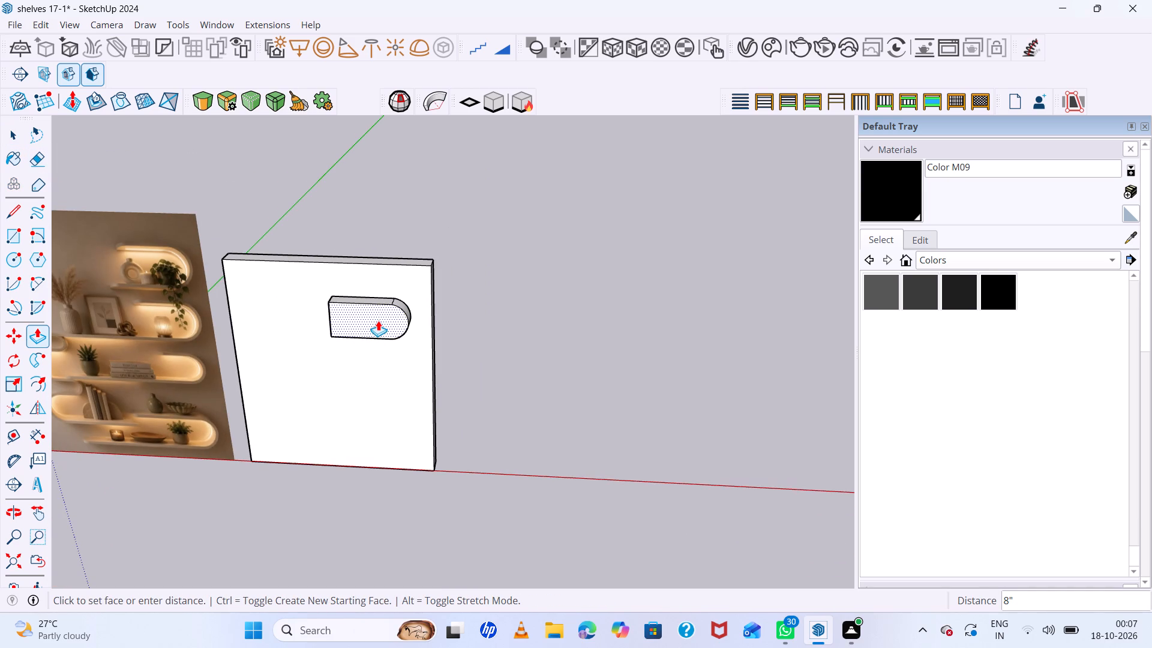
pyautogui.press('9')
pyautogui.press('Return')
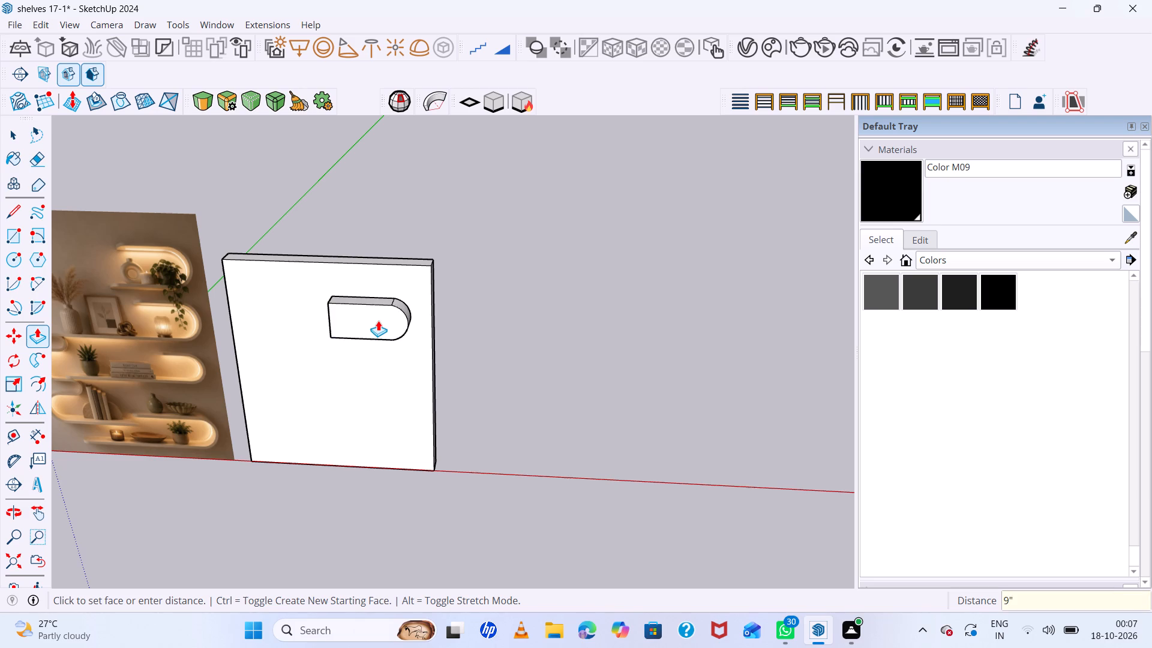
# Offset the outline of the niche box's front face 1" inward.
pyautogui.scroll(11, 379, 320)
pyautogui.moveTo(383, 316); pyautogui.dragTo(602, 317, button='middle')
pyautogui.press('space')
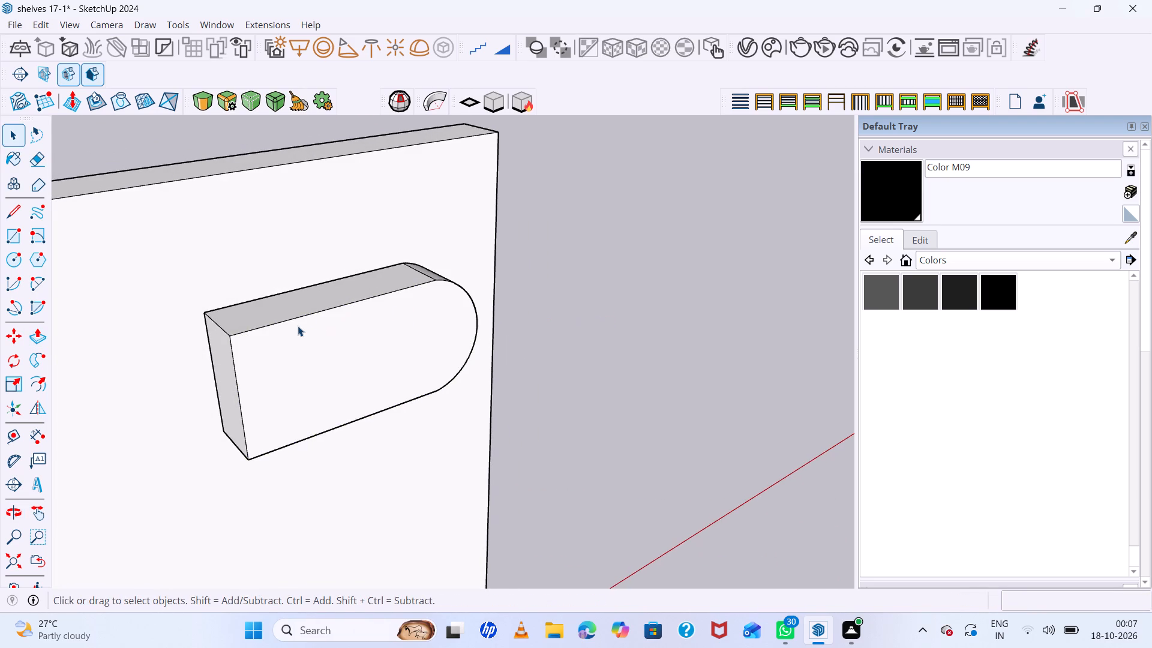
pyautogui.tripleClick(298, 326)
pyautogui.click(361, 362)
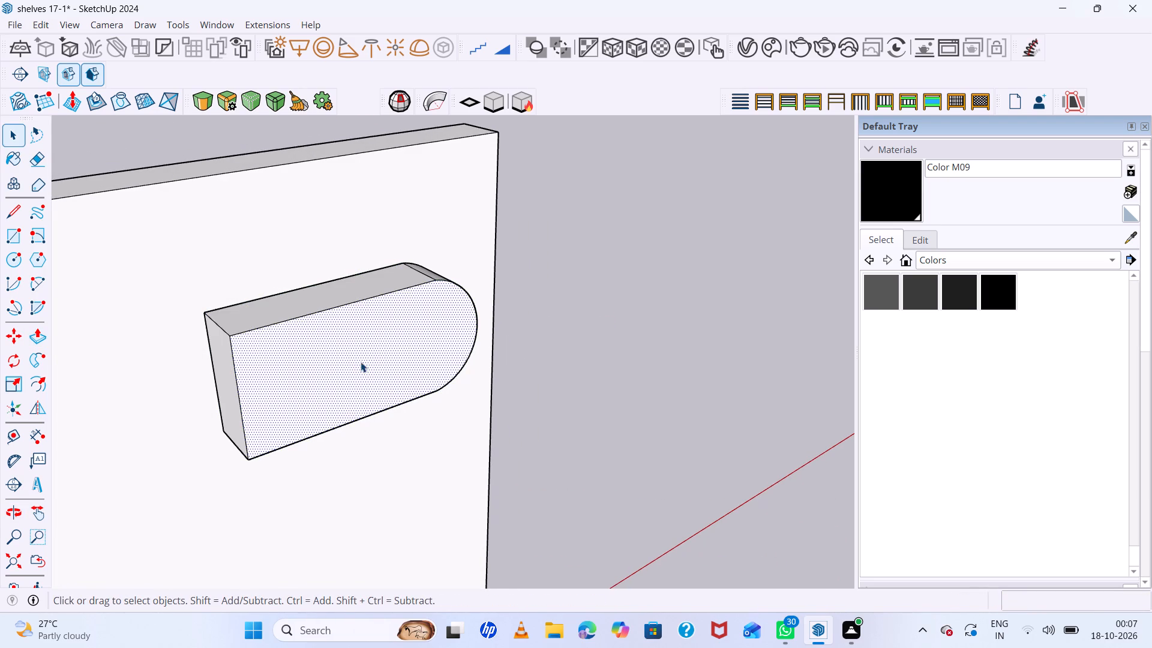
pyautogui.press('f')
pyautogui.click(347, 307)
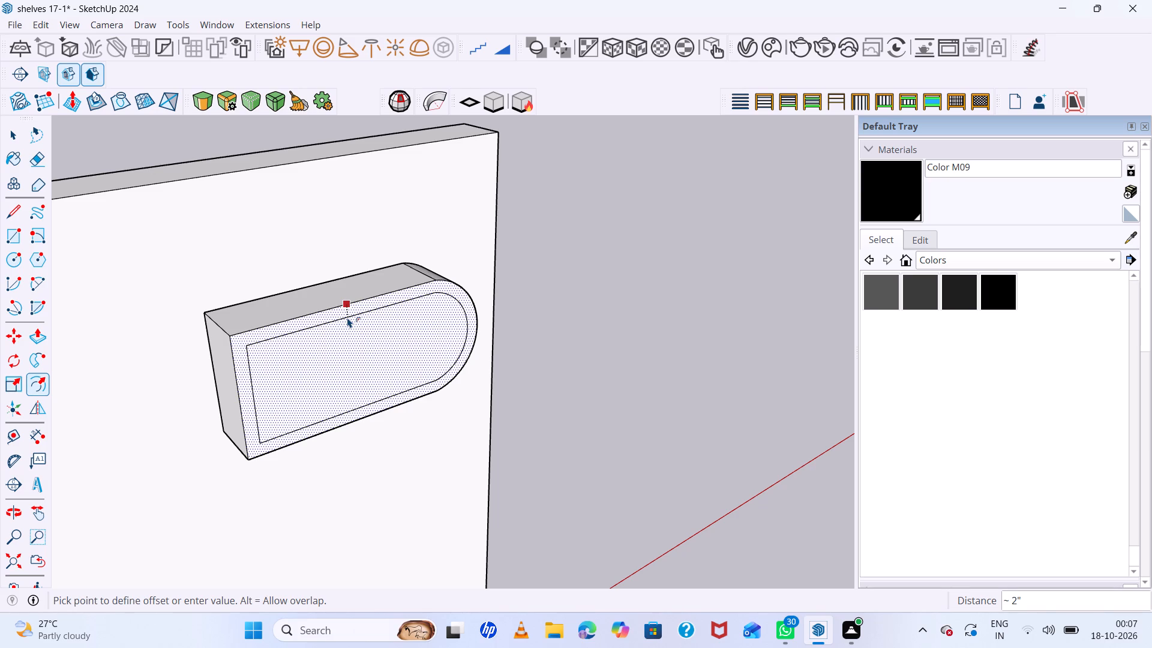
pyautogui.press('1')
pyautogui.press('Return')
pyautogui.press('space')
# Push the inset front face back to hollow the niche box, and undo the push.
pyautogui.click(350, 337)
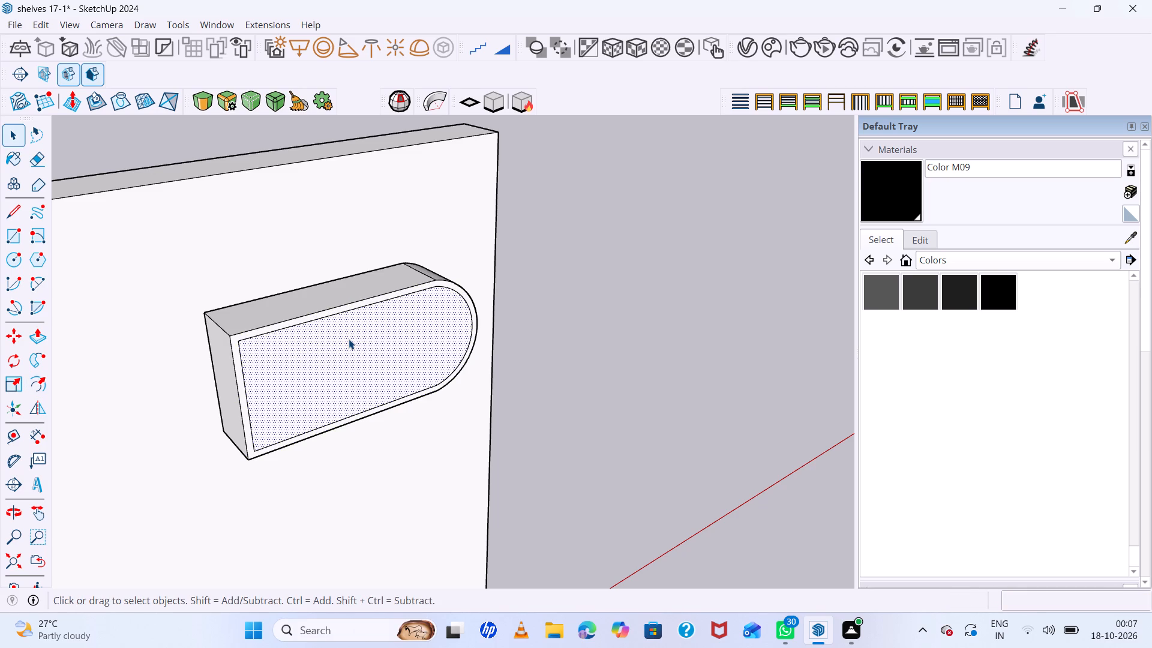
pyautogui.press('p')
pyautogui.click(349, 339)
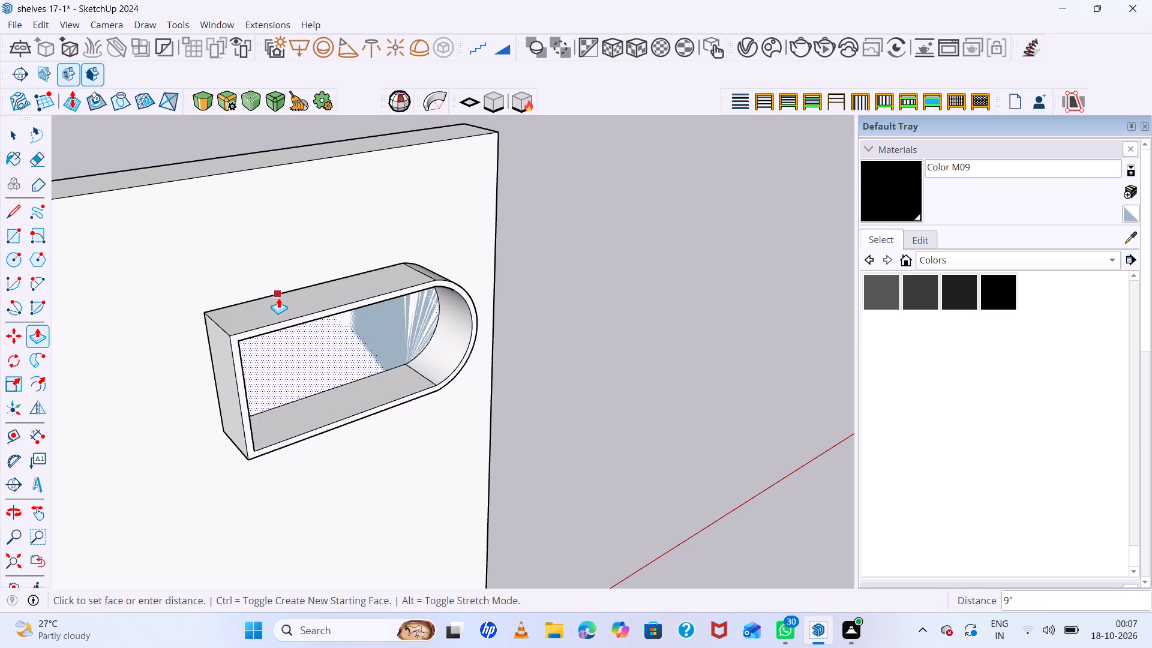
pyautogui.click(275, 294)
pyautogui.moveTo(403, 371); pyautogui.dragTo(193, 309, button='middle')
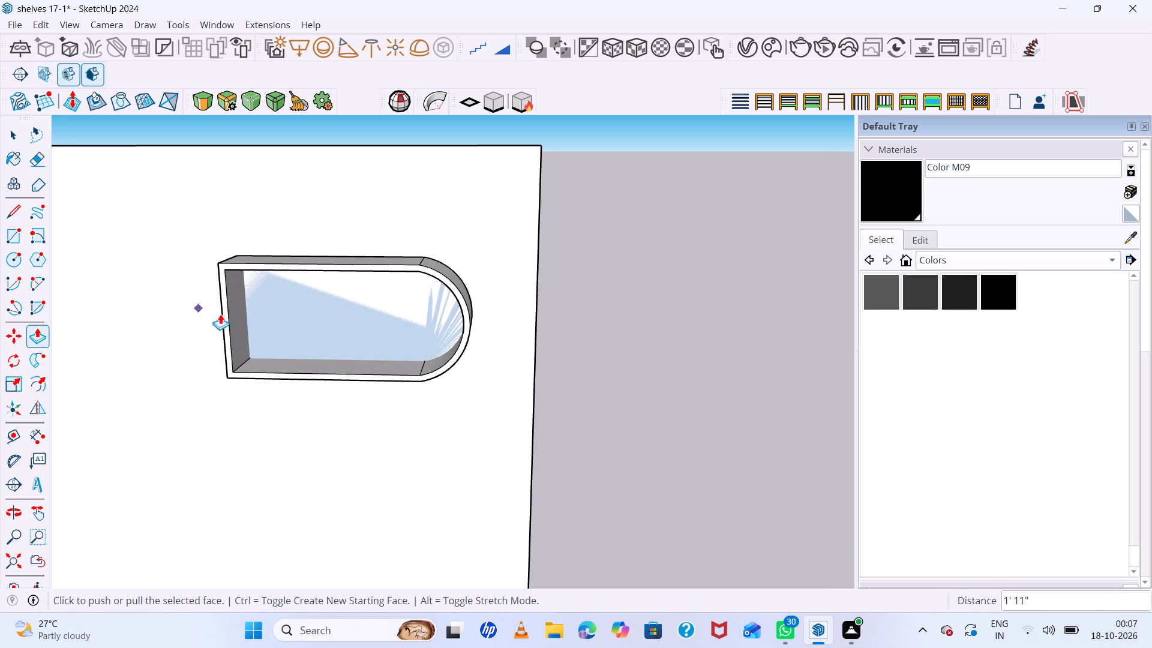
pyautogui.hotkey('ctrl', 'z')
# Move the inset outline's straight end edge 1" outward onto the box's end edge nearest the photo.
pyautogui.scroll(5, 301, 347)
pyautogui.press('space')
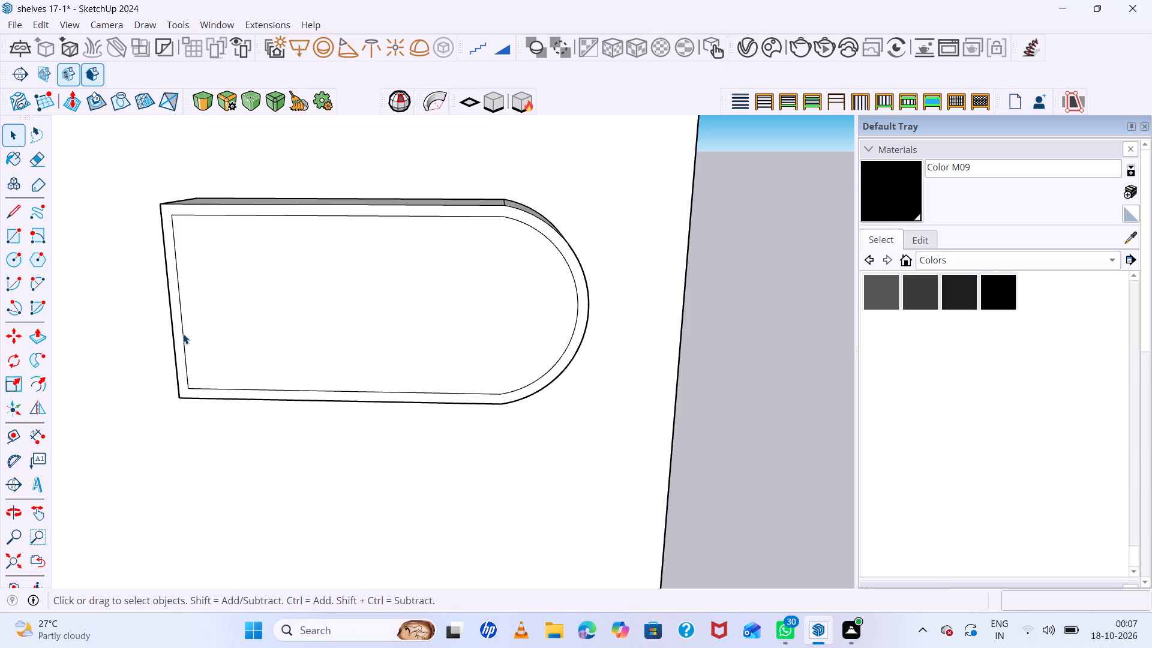
pyautogui.click(183, 334)
pyautogui.press('m')
pyautogui.click(183, 334)
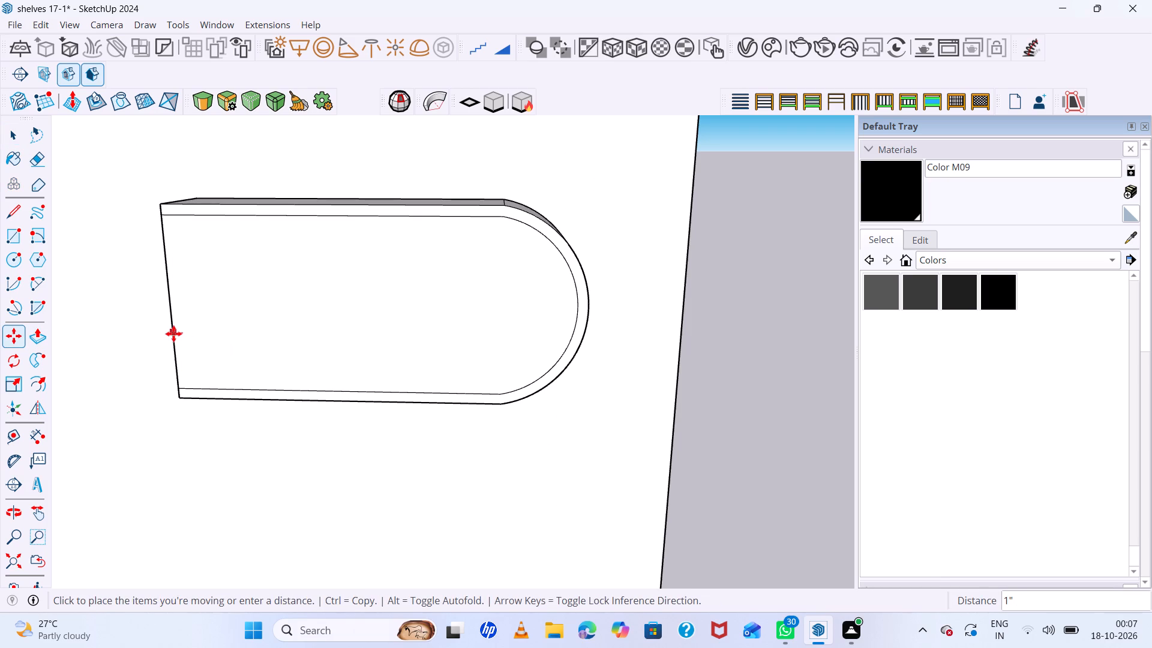
pyautogui.click(173, 334)
pyautogui.press('space')
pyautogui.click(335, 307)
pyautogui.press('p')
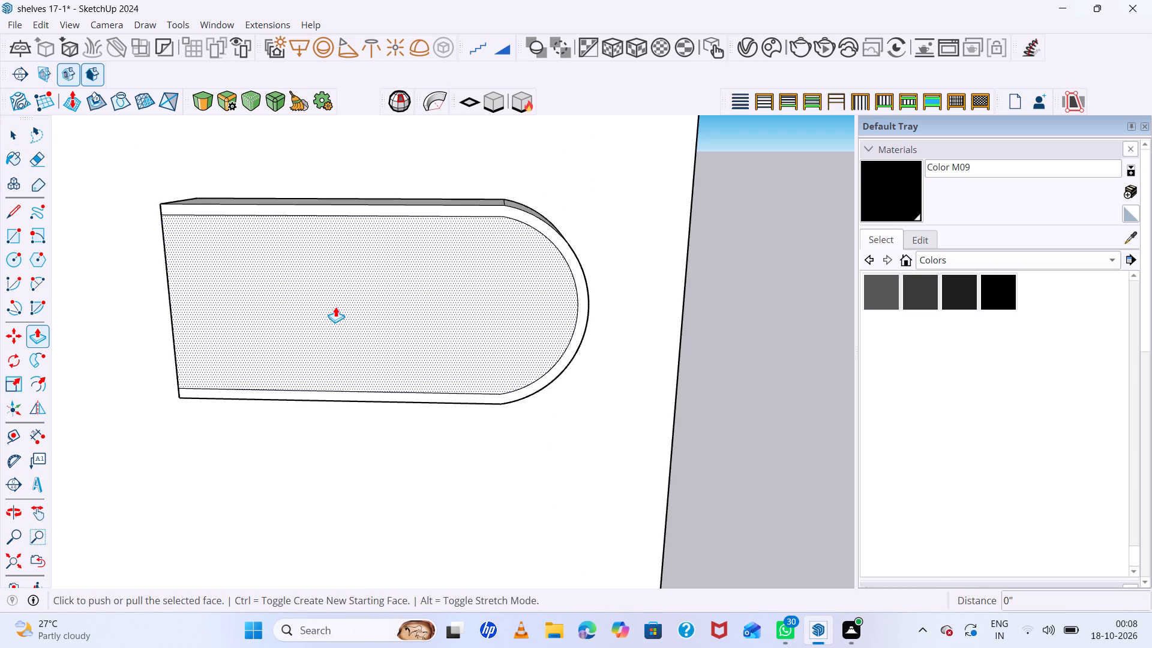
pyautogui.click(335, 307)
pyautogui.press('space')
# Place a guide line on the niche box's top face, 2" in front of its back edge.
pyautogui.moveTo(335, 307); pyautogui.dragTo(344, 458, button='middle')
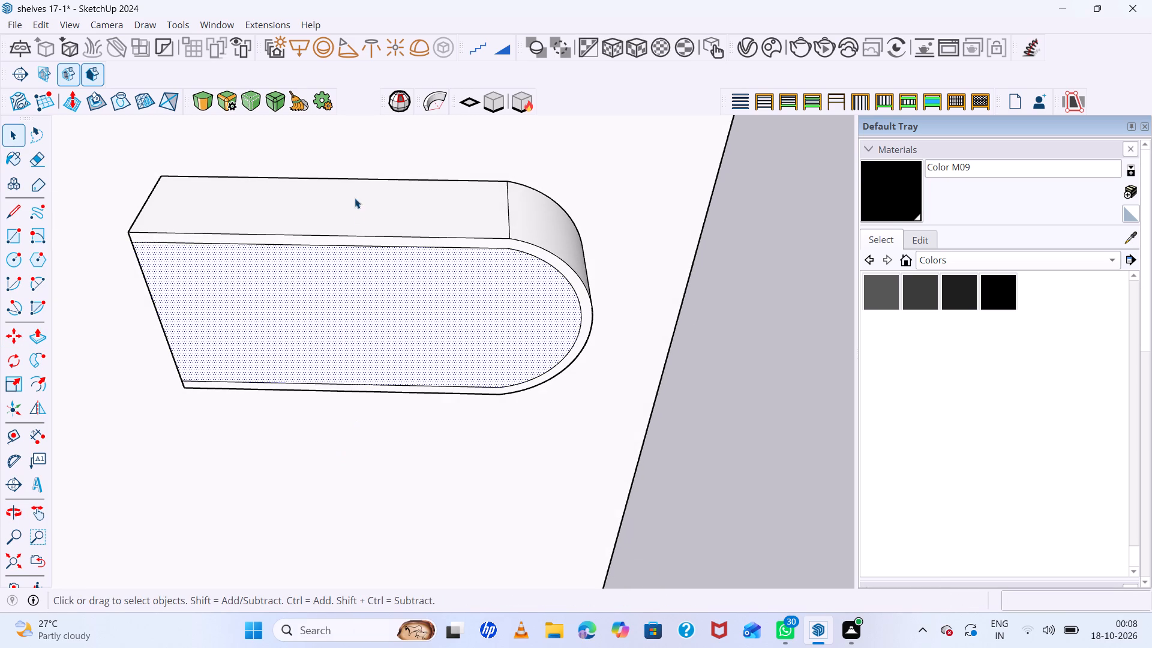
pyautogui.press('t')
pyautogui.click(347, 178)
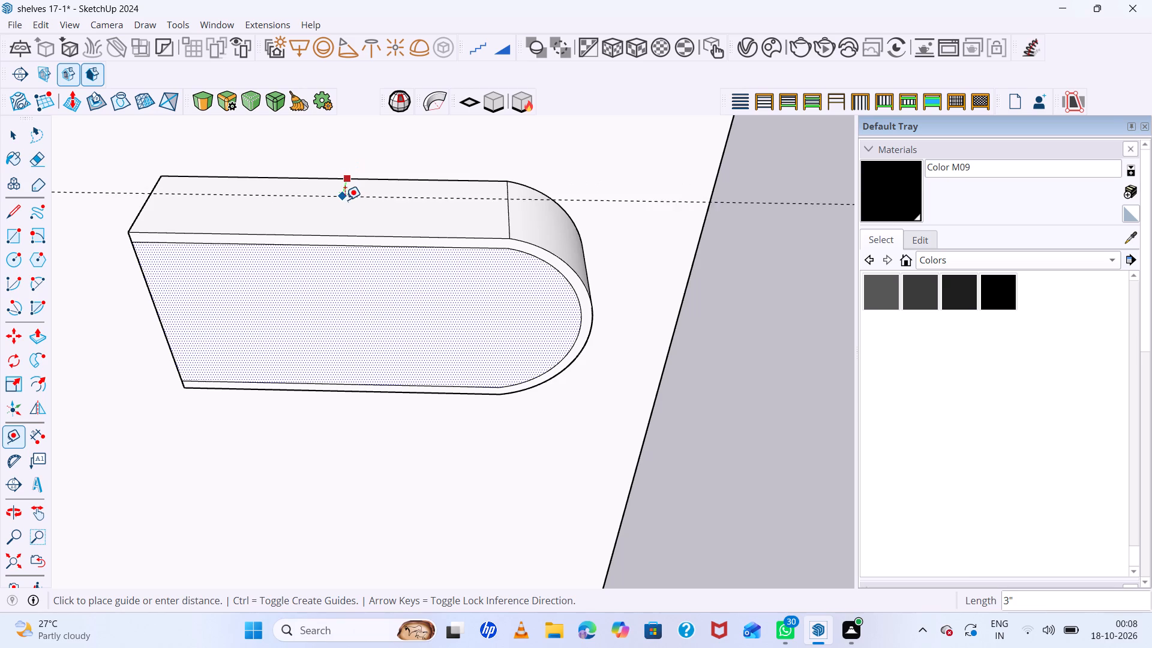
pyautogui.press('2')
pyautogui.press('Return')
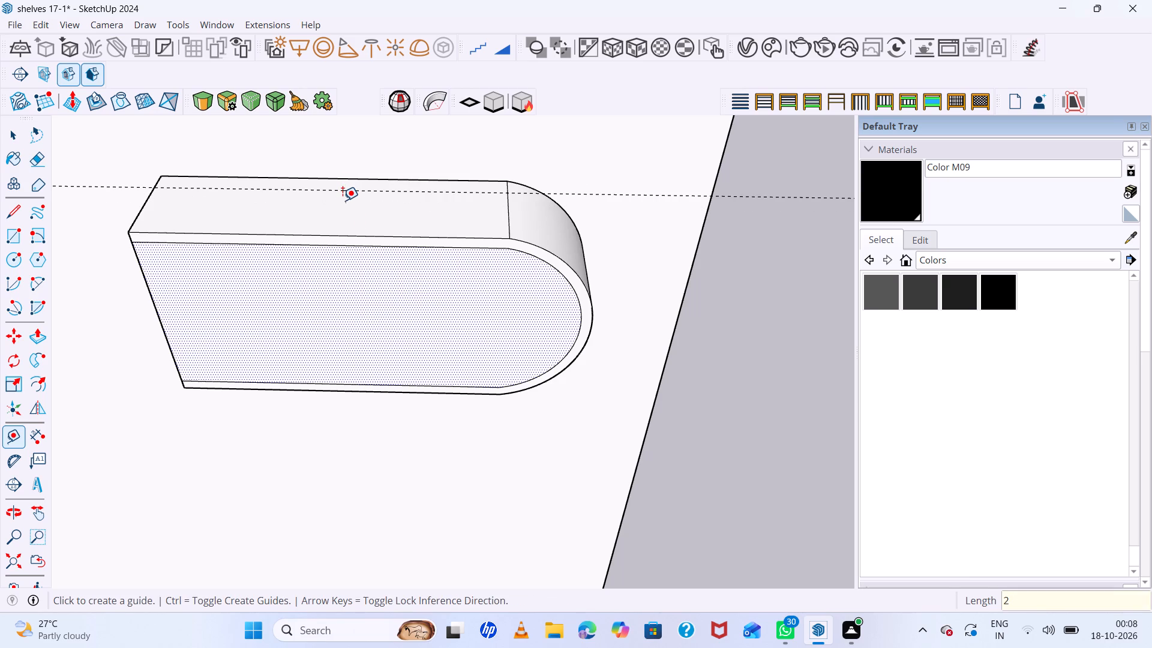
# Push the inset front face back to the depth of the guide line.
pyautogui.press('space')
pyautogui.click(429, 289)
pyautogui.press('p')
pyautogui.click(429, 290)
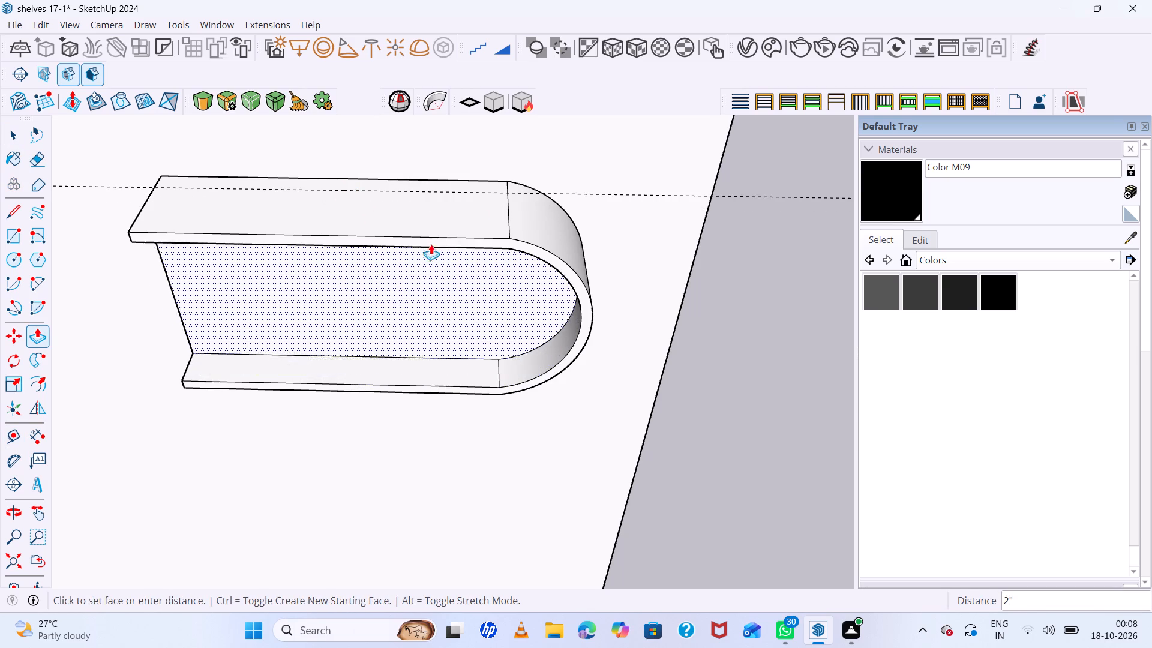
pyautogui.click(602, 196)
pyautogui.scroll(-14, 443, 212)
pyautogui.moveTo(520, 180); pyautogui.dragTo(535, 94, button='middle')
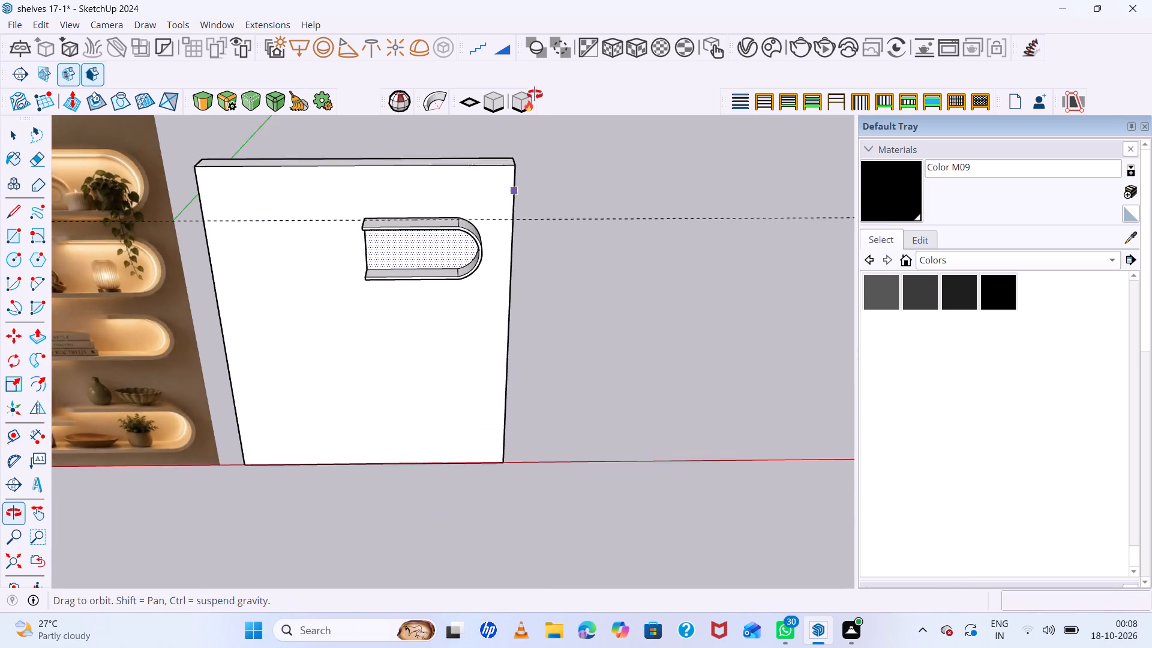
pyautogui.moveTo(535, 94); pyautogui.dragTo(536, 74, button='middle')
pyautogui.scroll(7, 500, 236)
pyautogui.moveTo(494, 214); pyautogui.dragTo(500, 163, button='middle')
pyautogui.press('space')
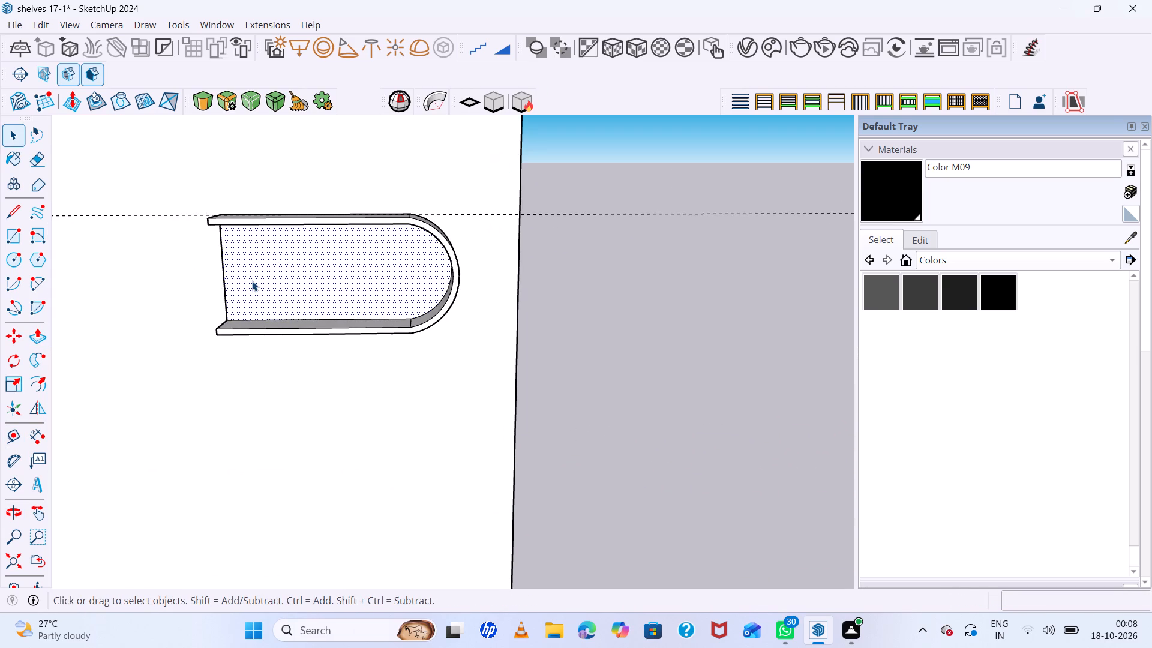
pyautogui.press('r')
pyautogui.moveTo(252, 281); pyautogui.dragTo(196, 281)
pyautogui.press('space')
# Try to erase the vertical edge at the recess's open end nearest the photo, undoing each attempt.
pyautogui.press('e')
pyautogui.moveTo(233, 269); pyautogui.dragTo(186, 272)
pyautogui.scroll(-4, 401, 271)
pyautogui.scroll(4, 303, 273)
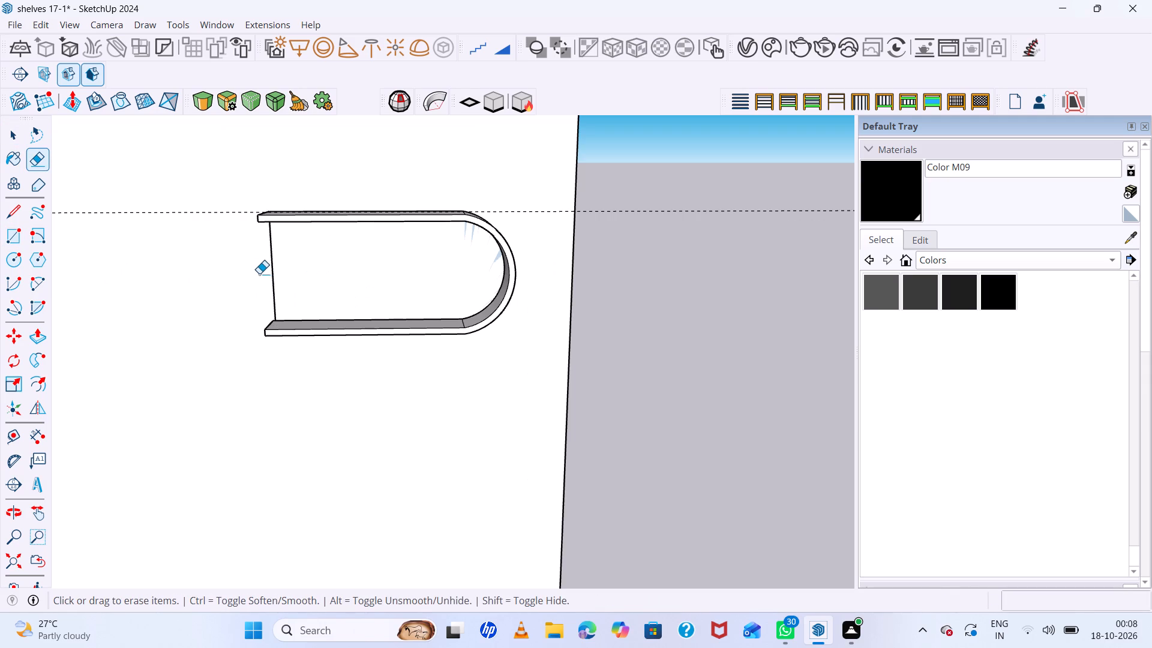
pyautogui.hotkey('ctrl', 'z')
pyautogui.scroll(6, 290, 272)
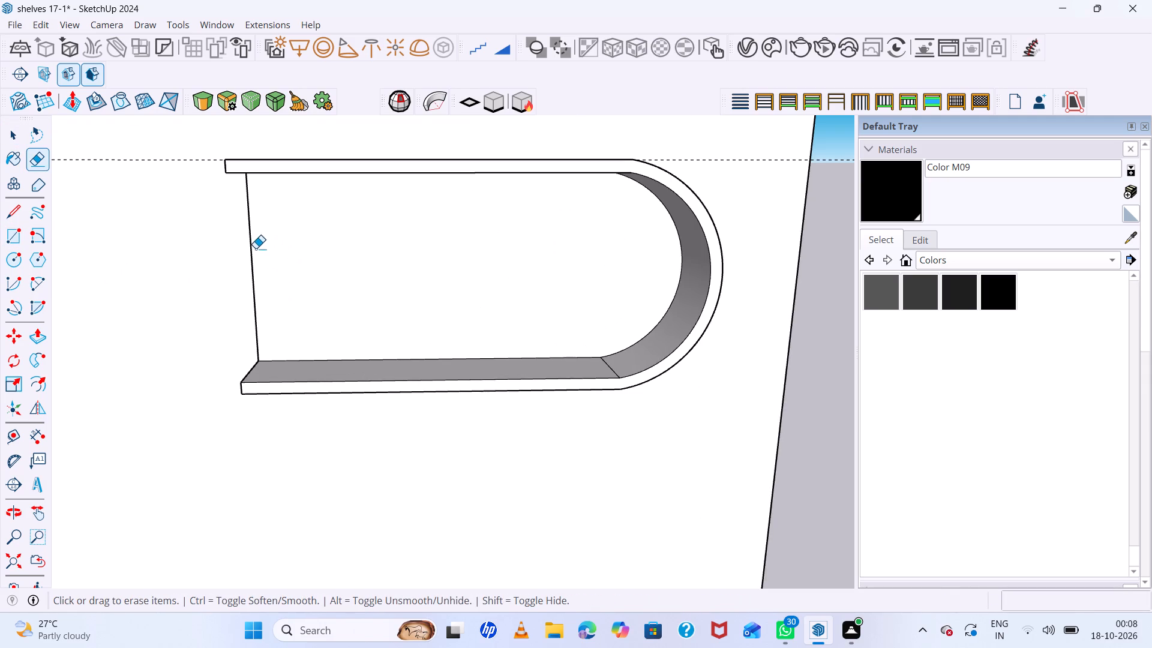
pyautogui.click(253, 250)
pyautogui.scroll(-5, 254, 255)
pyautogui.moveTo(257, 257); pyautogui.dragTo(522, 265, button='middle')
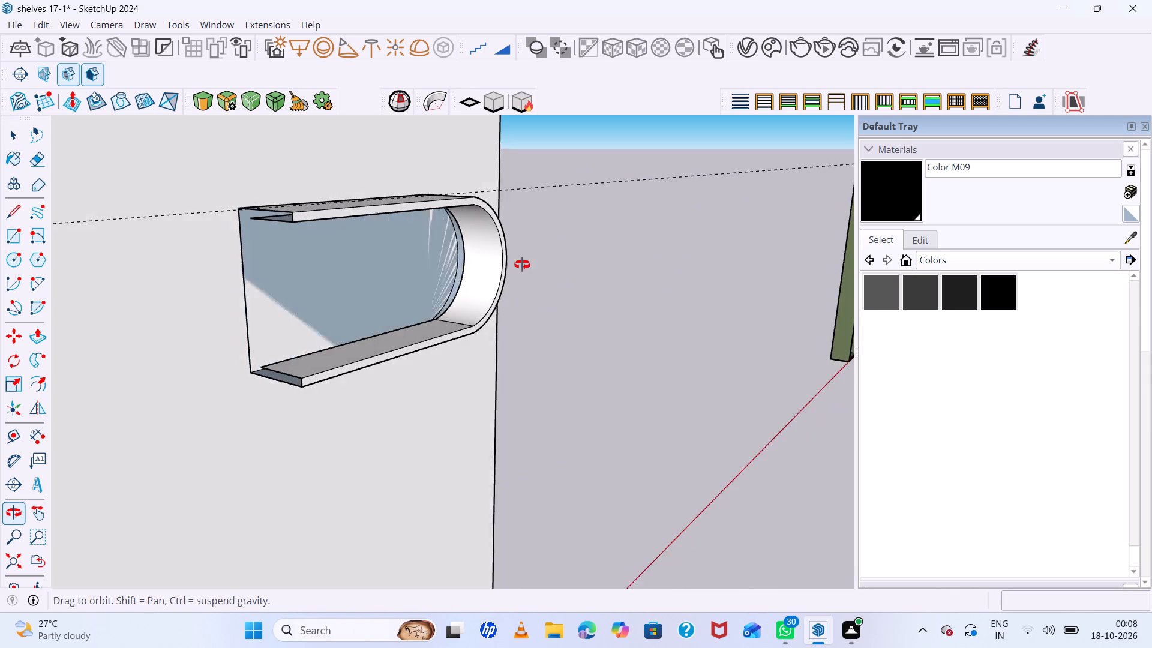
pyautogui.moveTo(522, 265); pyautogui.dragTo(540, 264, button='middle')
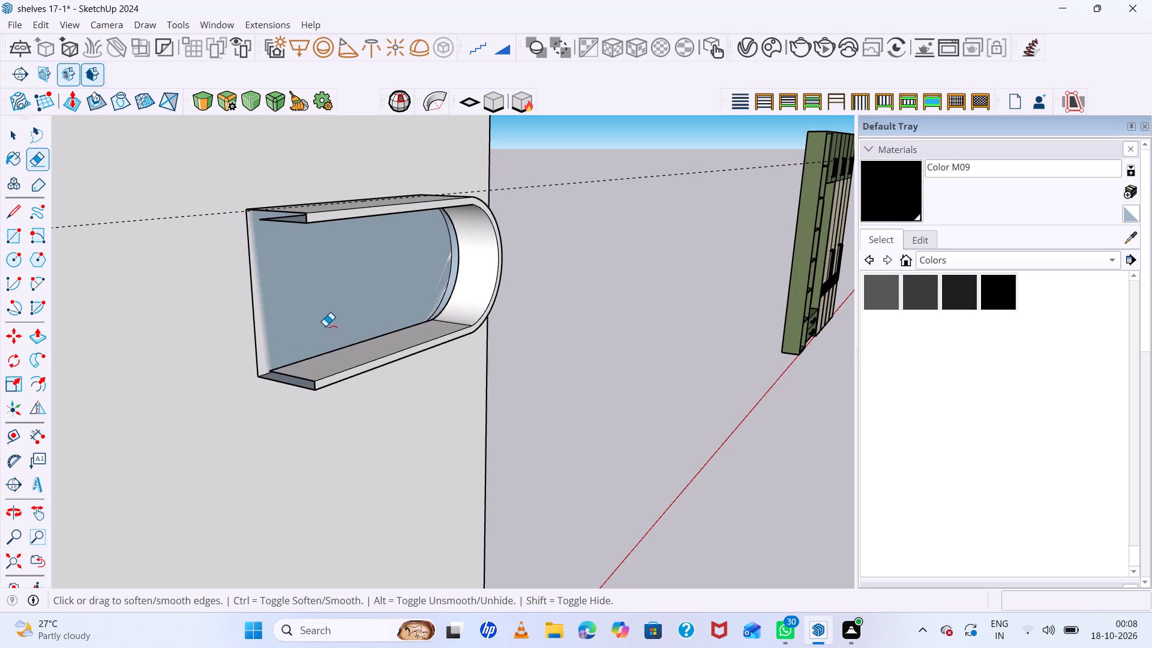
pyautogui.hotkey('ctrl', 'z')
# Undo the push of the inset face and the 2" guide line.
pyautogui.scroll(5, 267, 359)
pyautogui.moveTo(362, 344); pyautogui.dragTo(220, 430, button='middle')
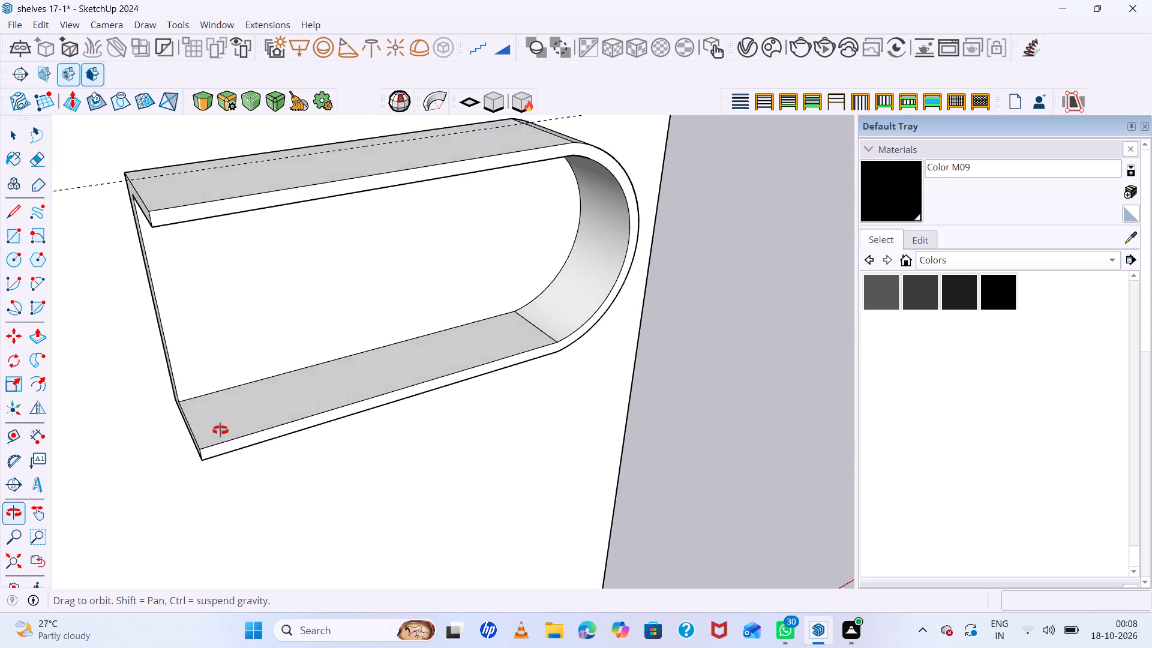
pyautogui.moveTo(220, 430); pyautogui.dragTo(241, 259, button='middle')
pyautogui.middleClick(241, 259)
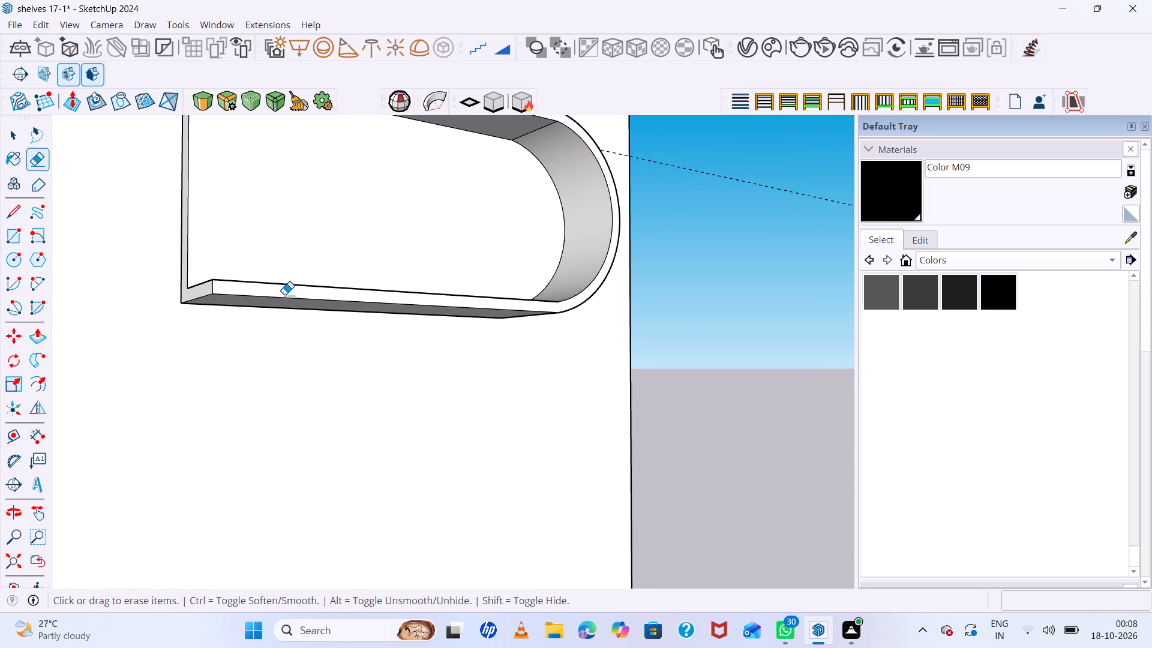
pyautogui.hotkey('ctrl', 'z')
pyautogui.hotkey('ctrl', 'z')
# Push the inset front face all the way back to the panel, leaving a U-shaped niche shell with its straight end open.
pyautogui.scroll(-7, 284, 292)
pyautogui.moveTo(245, 284); pyautogui.dragTo(293, 356, button='middle')
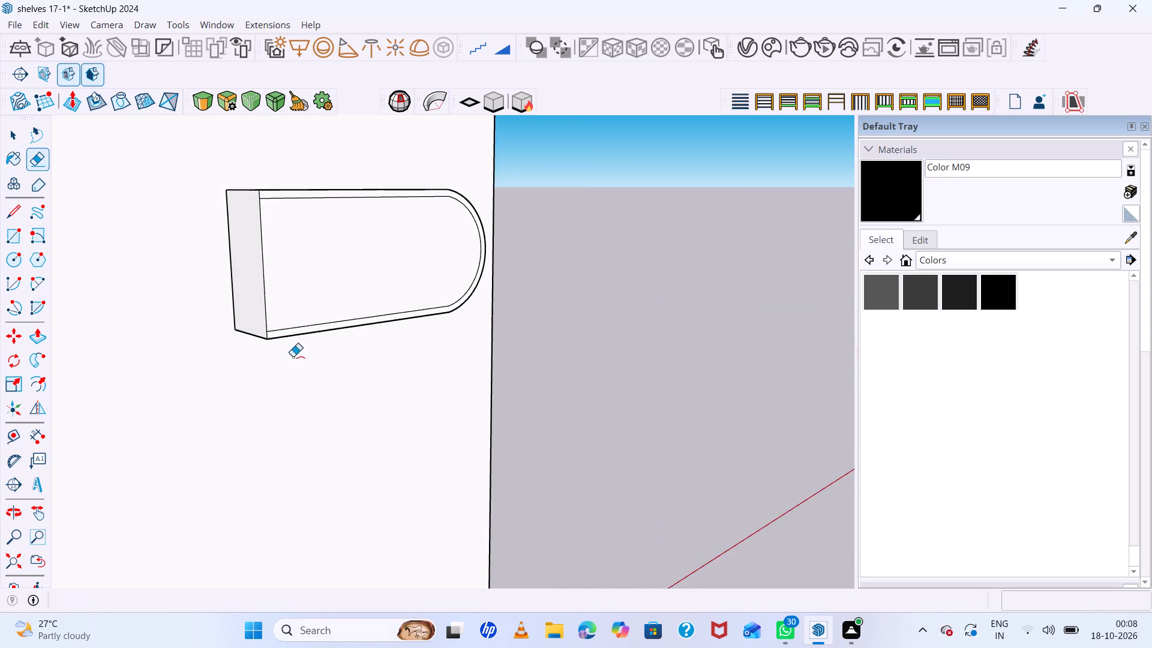
pyautogui.scroll(12, 265, 308)
pyautogui.moveTo(266, 305); pyautogui.dragTo(330, 410, button='middle')
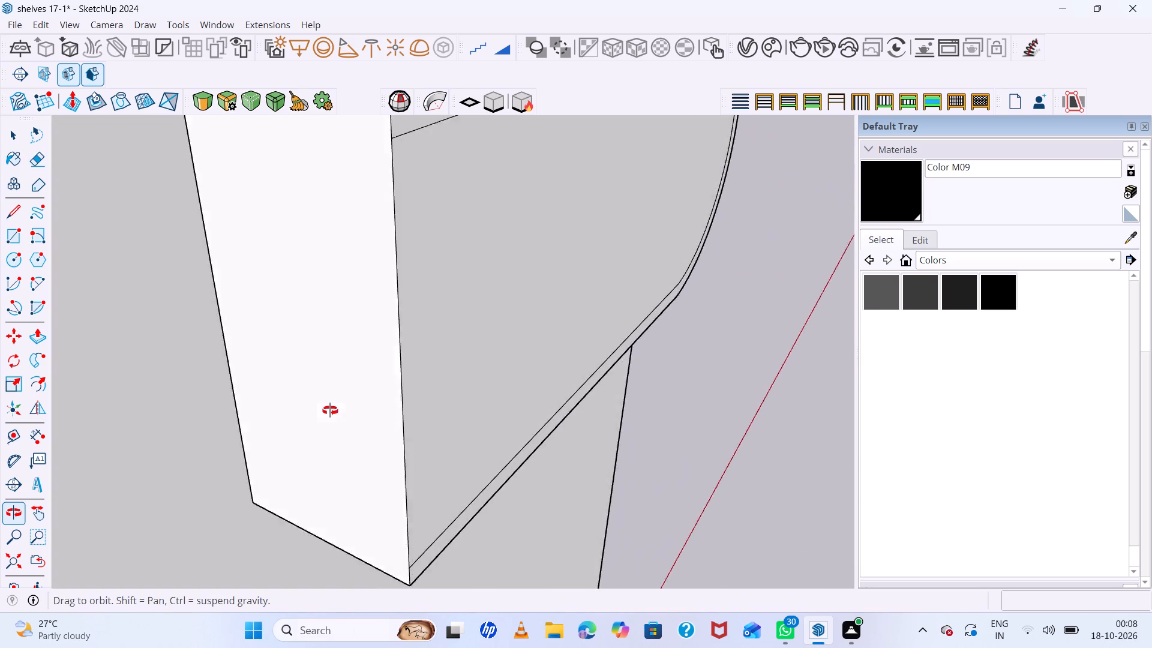
pyautogui.moveTo(330, 410); pyautogui.dragTo(294, 447, button='middle')
pyautogui.press('space')
pyautogui.click(380, 303)
pyautogui.scroll(-7, 381, 303)
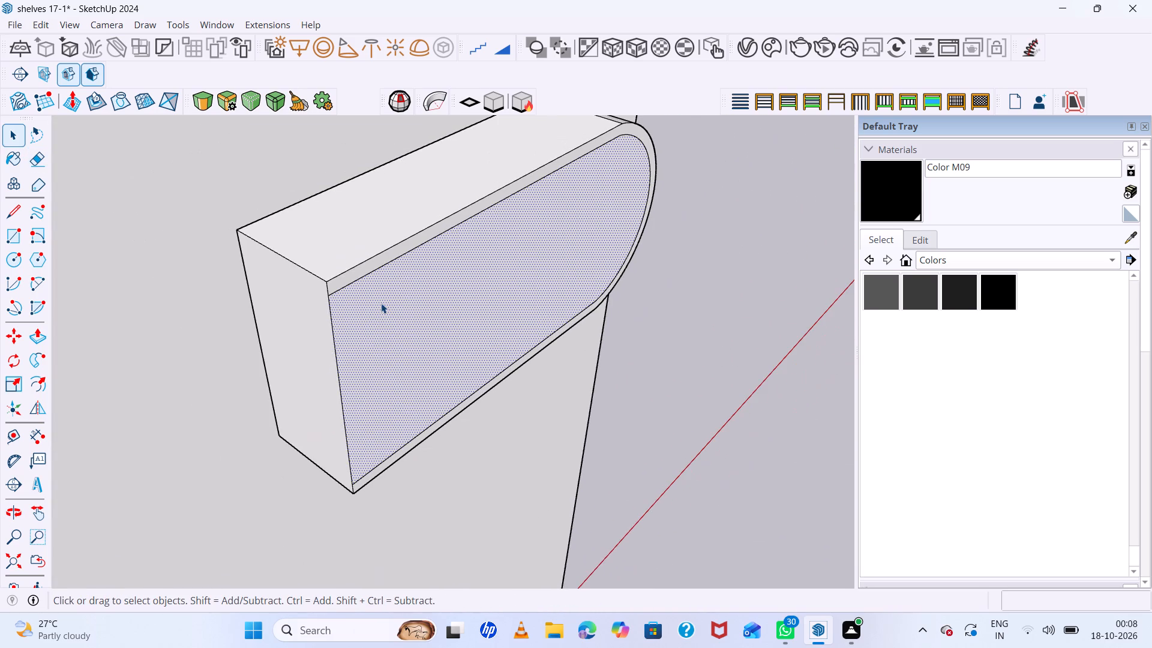
pyautogui.scroll(-14, 382, 305)
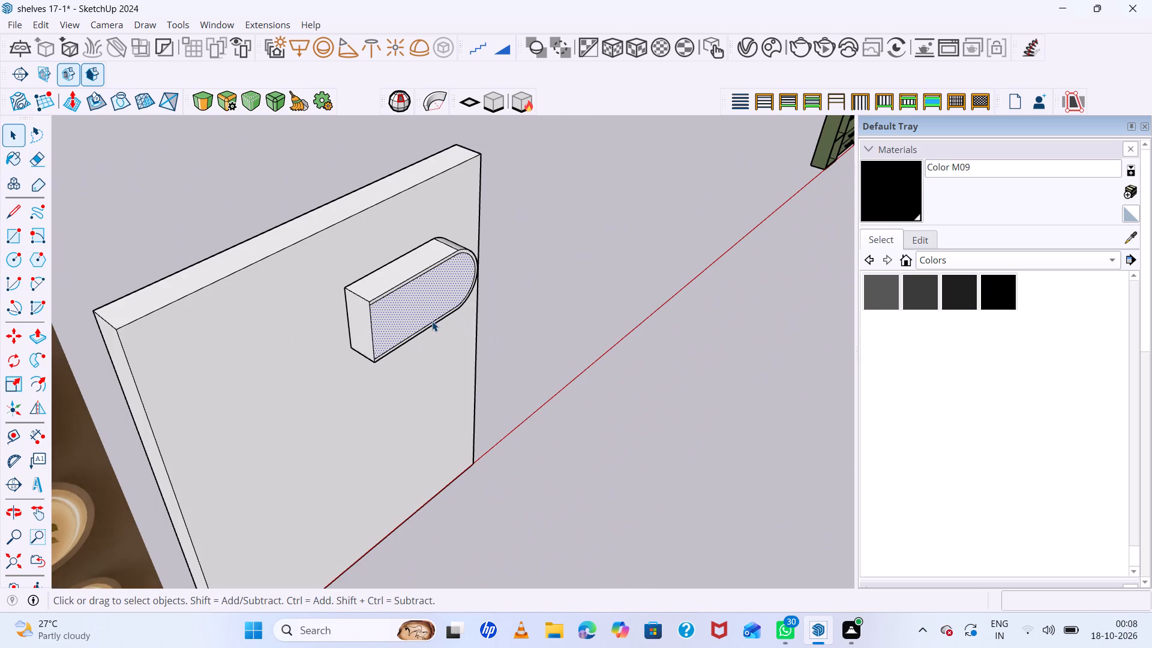
pyautogui.press('p')
pyautogui.click(418, 305)
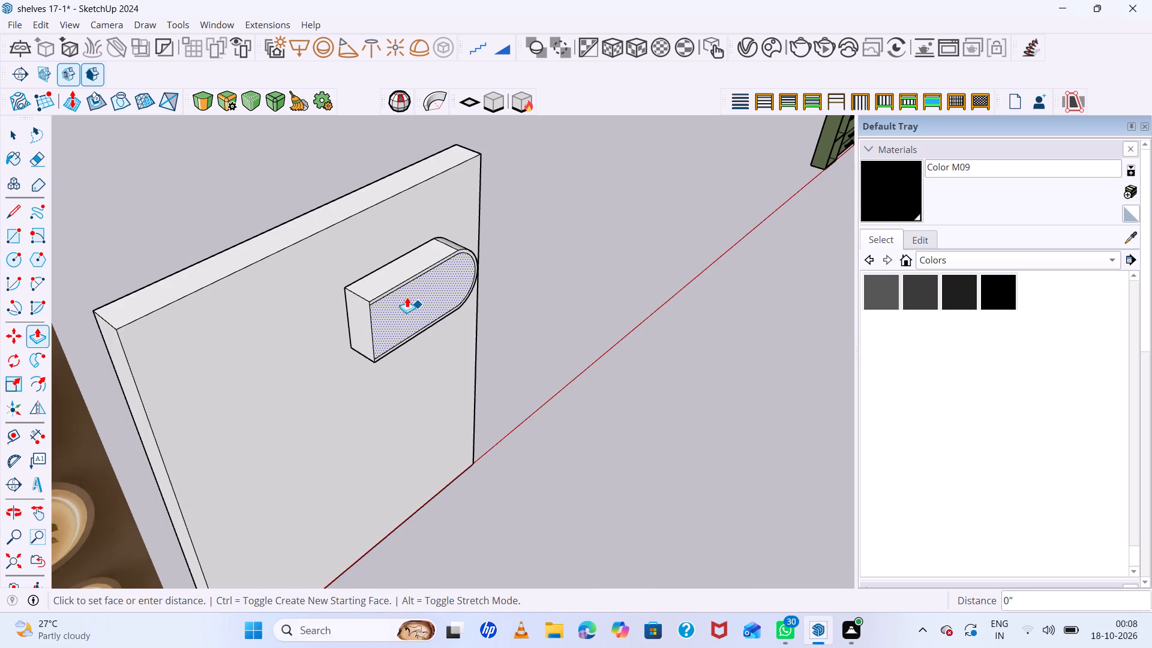
pyautogui.click(366, 272)
pyautogui.scroll(-4, 366, 272)
pyautogui.moveTo(437, 284); pyautogui.dragTo(190, 177, button='middle')
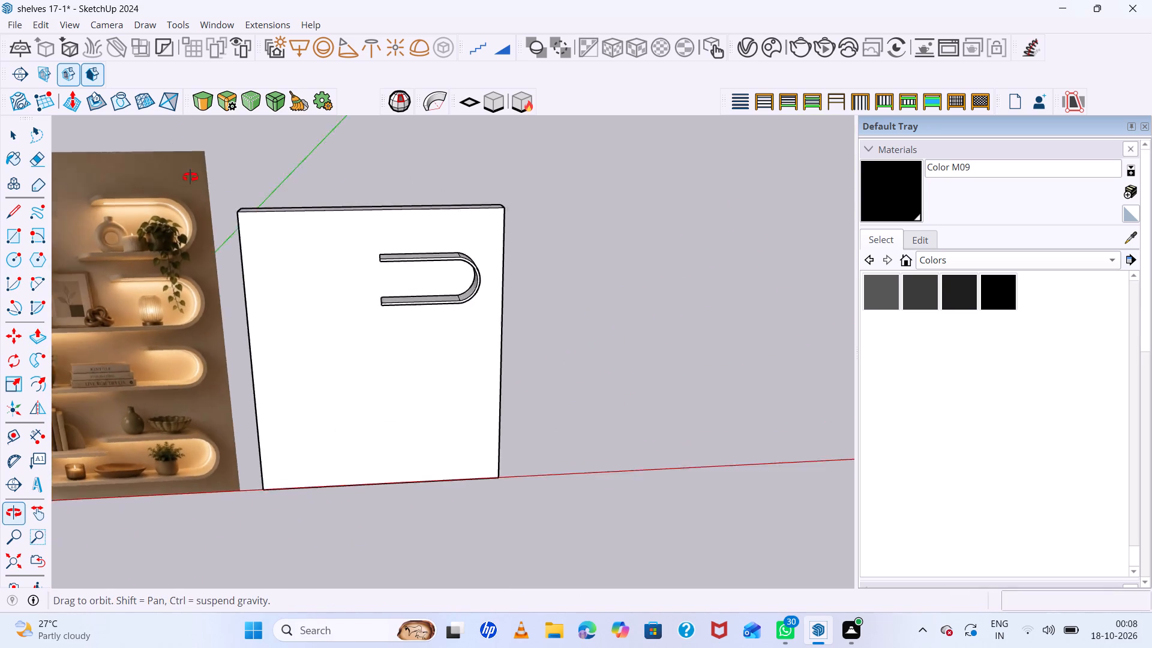
pyautogui.moveTo(190, 177); pyautogui.dragTo(176, 175, button='middle')
pyautogui.press('space')
pyautogui.click(569, 268)
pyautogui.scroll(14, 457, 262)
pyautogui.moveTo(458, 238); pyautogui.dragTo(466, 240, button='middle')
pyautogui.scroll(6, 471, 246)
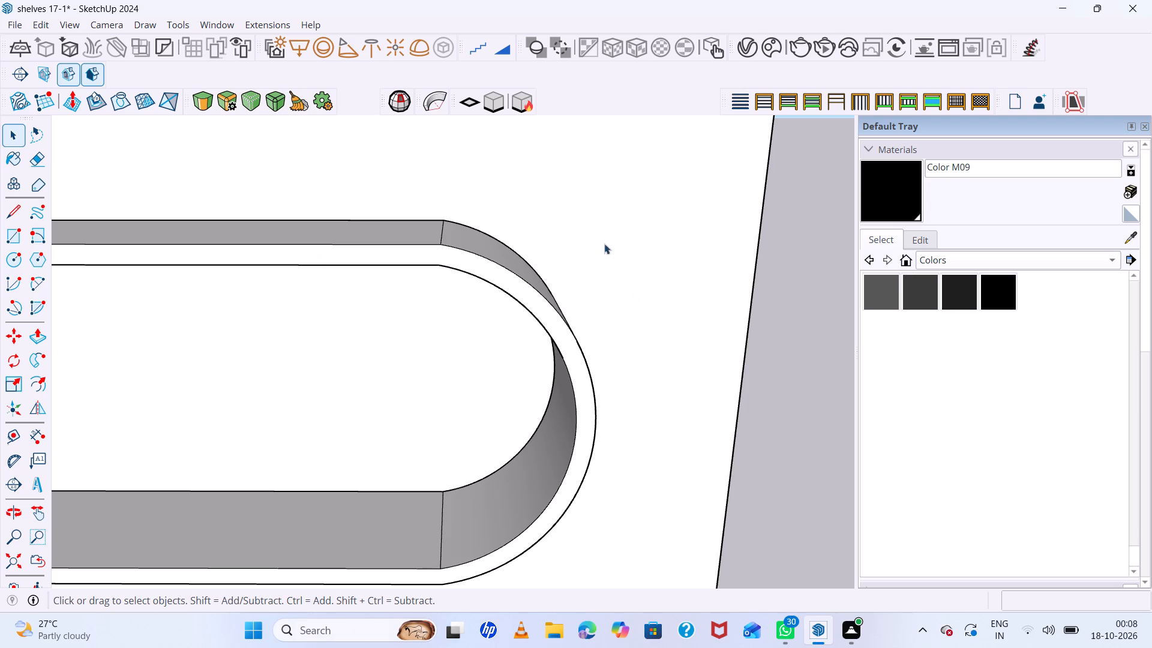
# Soften the edges of the whole U-shaped niche shell with an angle between normals of 48 degrees.
pyautogui.tripleClick(453, 262)
pyautogui.rightClick(453, 262)
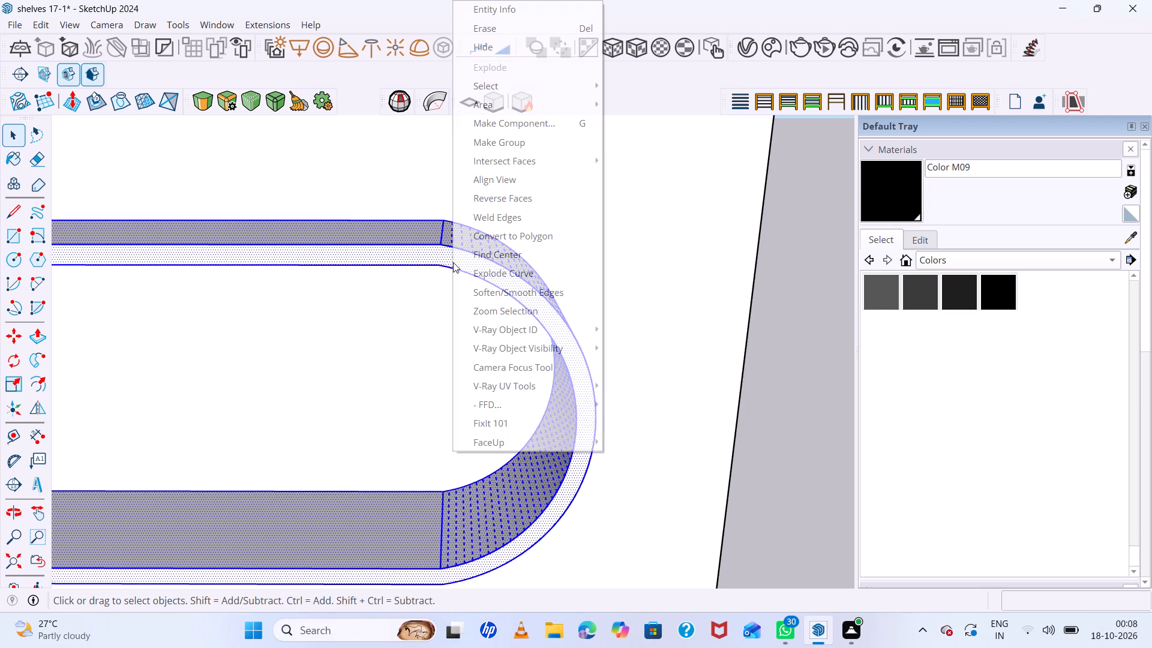
pyautogui.click(511, 292)
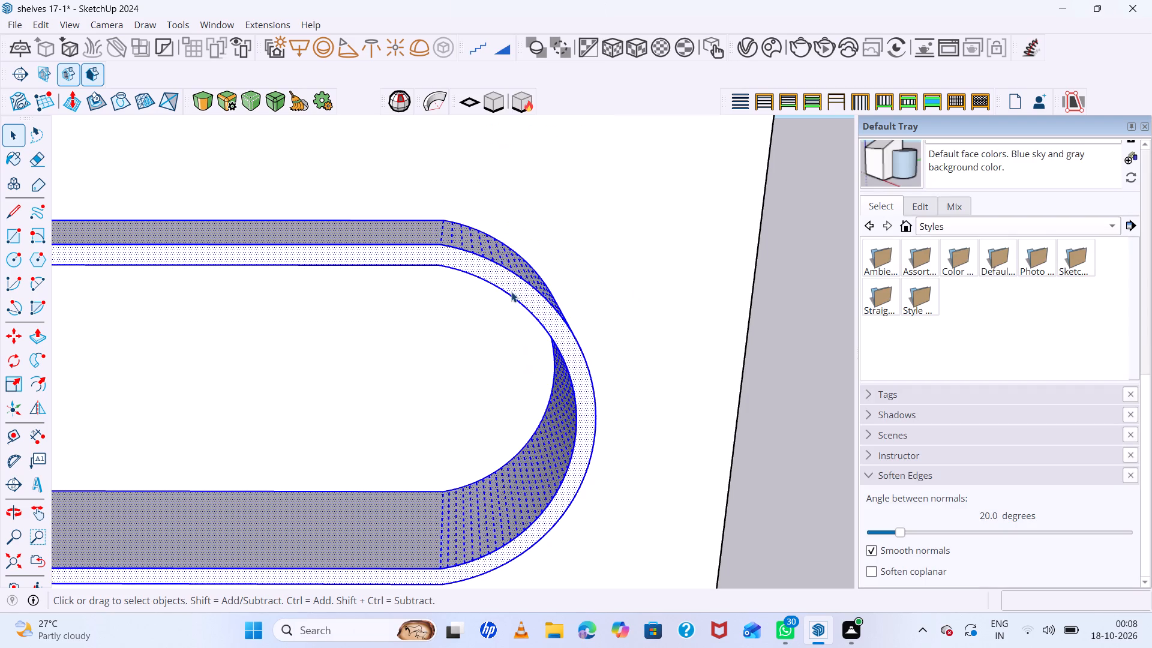
pyautogui.moveTo(897, 531); pyautogui.dragTo(937, 533)
pyautogui.press('space')
pyautogui.click(780, 364)
# Push the open end of the niche shell's upper arm inward by 10" to make it shorter than the lower arm.
pyautogui.scroll(-12, 714, 392)
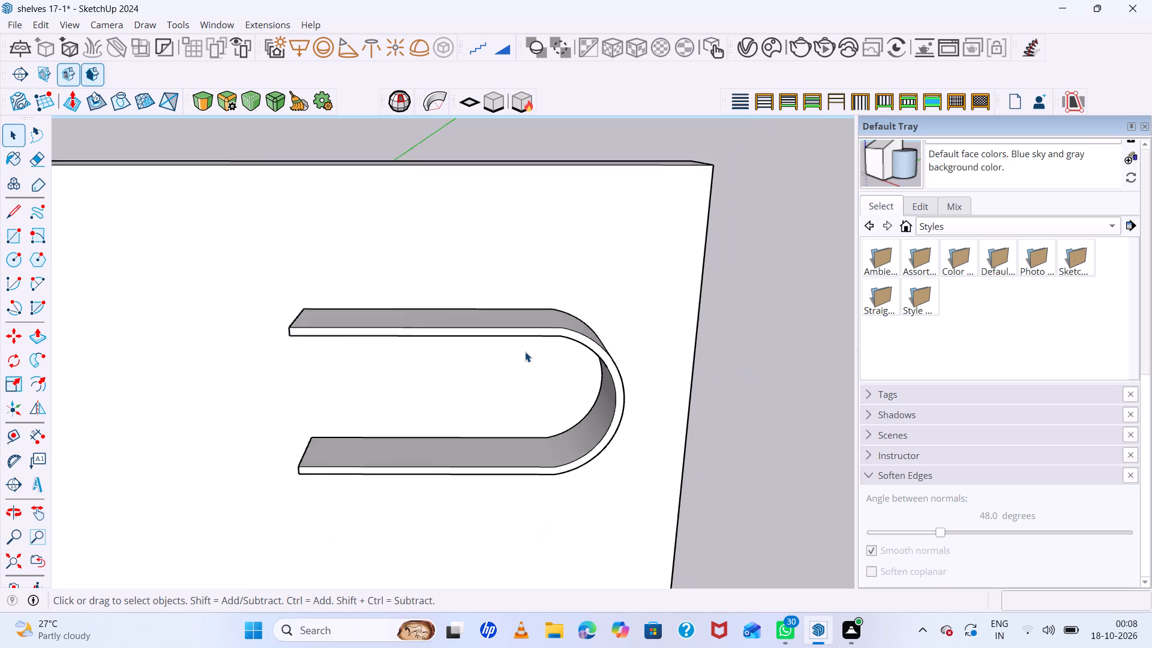
pyautogui.scroll(-11, 525, 352)
pyautogui.moveTo(568, 373); pyautogui.dragTo(592, 260, button='middle')
pyautogui.scroll(8, 528, 349)
pyautogui.moveTo(541, 386); pyautogui.dragTo(634, 384, button='middle')
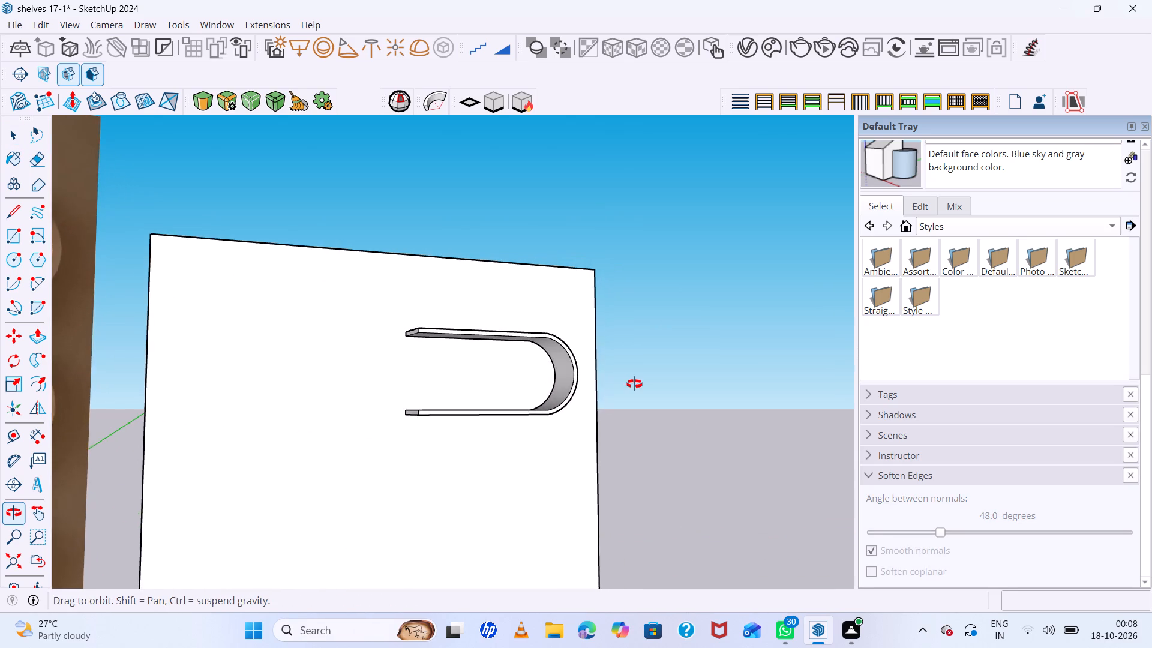
pyautogui.moveTo(634, 384); pyautogui.dragTo(511, 373, button='middle')
pyautogui.scroll(-8, 512, 368)
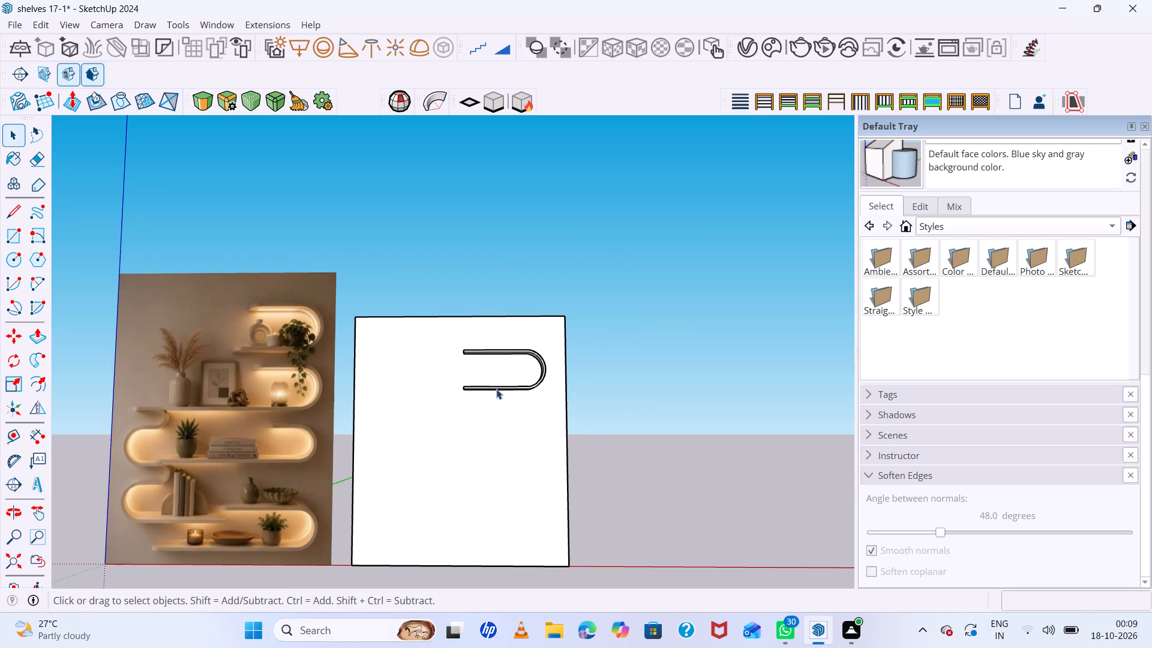
pyautogui.moveTo(450, 375); pyautogui.dragTo(532, 379, button='middle')
pyautogui.scroll(7, 428, 347)
pyautogui.moveTo(491, 356); pyautogui.dragTo(550, 405, button='middle')
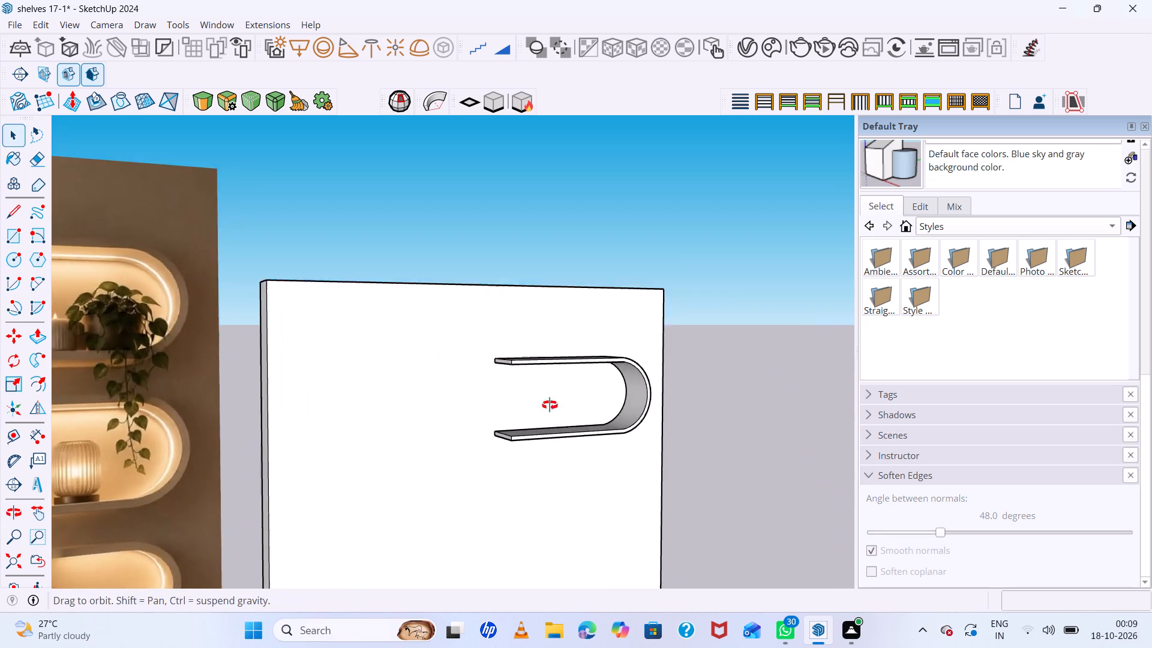
pyautogui.moveTo(550, 405); pyautogui.dragTo(553, 407, button='middle')
pyautogui.scroll(6, 476, 352)
pyautogui.doubleClick(541, 375)
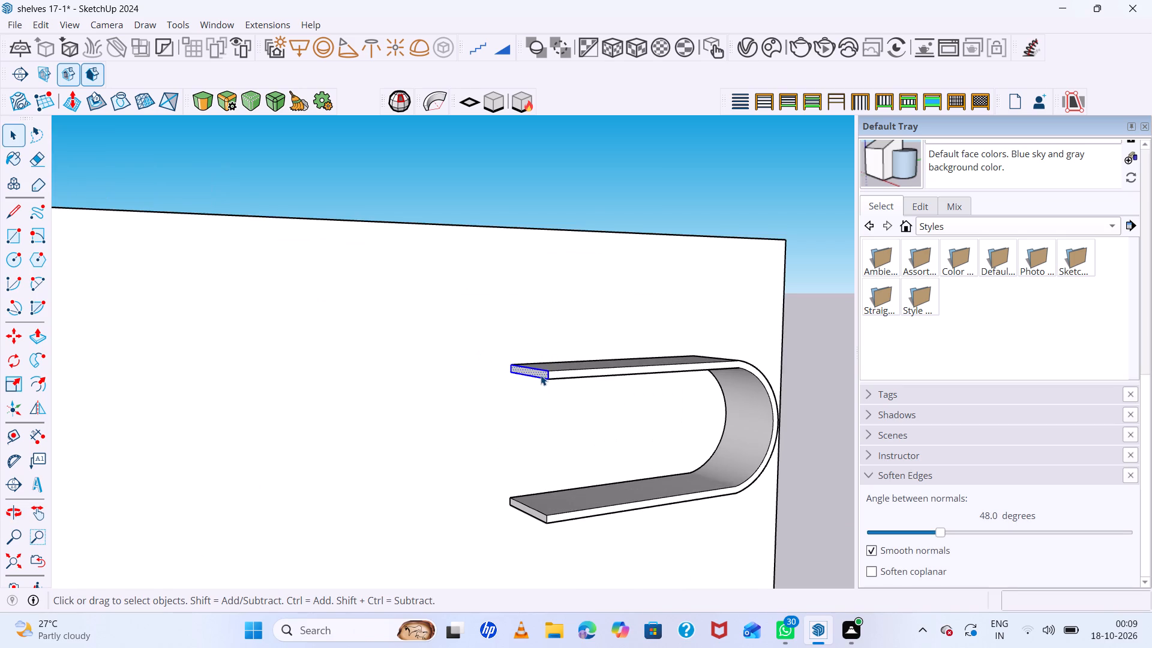
pyautogui.press('p')
pyautogui.click(541, 375)
pyautogui.click(605, 371)
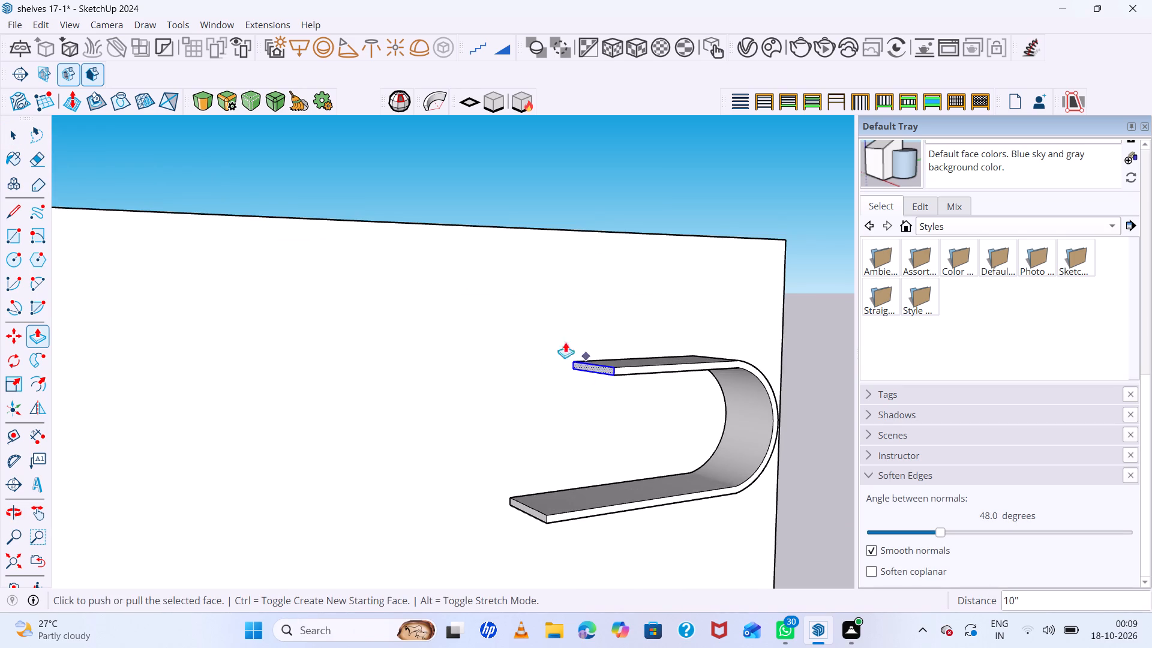
# Copy the whole U-shaped niche shell straight down the back panel by about 2' 3".
pyautogui.scroll(-14, 553, 337)
pyautogui.moveTo(662, 374); pyautogui.dragTo(538, 335, button='middle')
pyautogui.scroll(7, 577, 374)
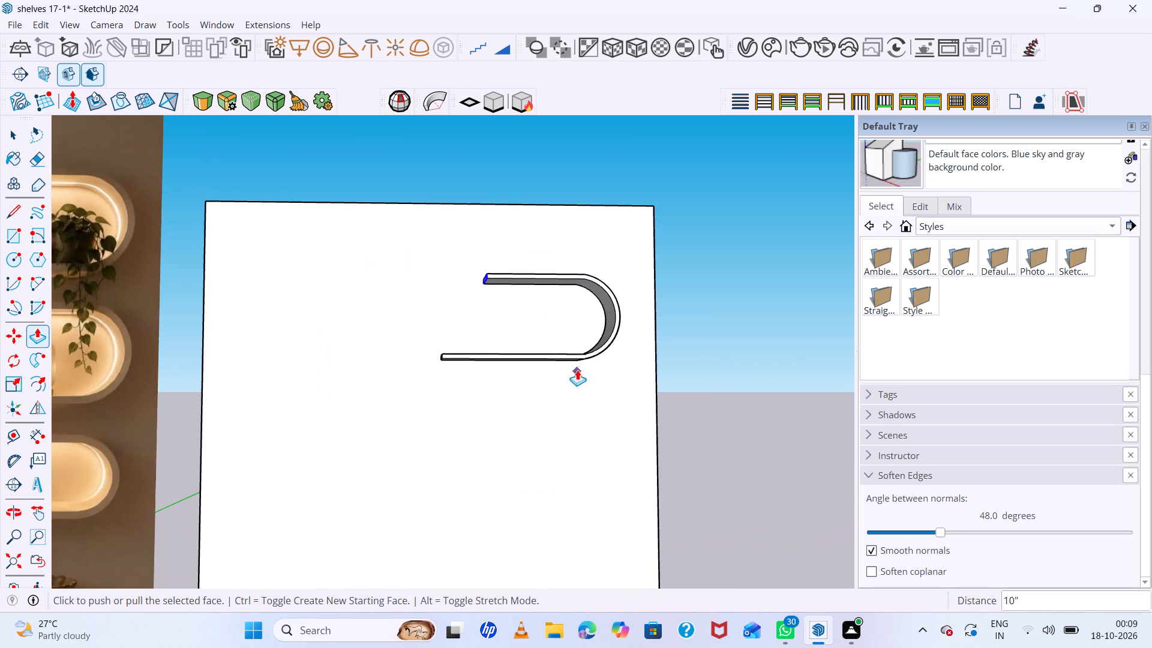
pyautogui.press('space')
pyautogui.click(586, 359)
pyautogui.tripleClick(584, 355)
pyautogui.click(584, 355)
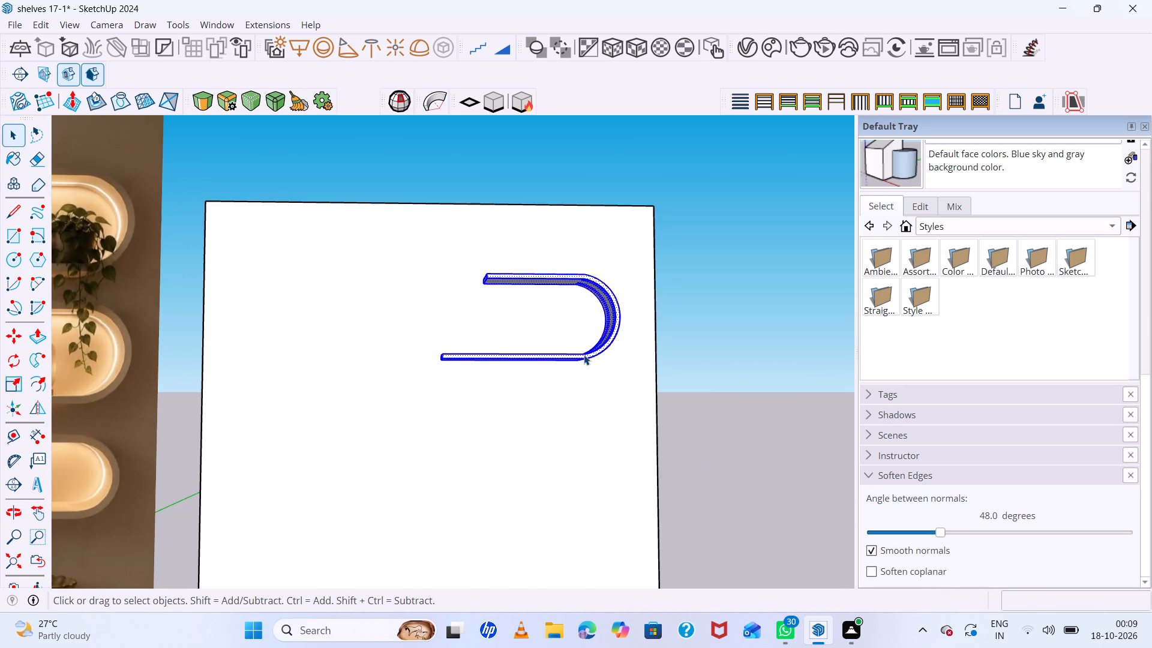
pyautogui.press('m')
pyautogui.moveTo(578, 365); pyautogui.dragTo(587, 281, button='middle')
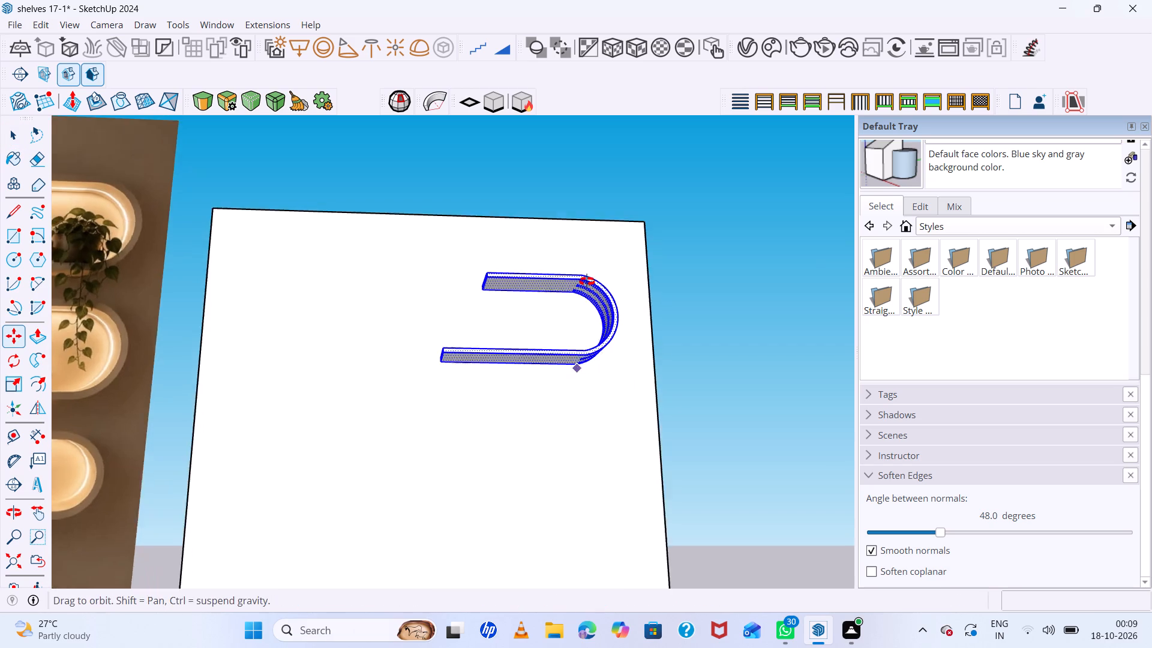
pyautogui.moveTo(587, 281); pyautogui.dragTo(587, 274, button='middle')
pyautogui.scroll(7, 573, 364)
pyautogui.click(574, 369)
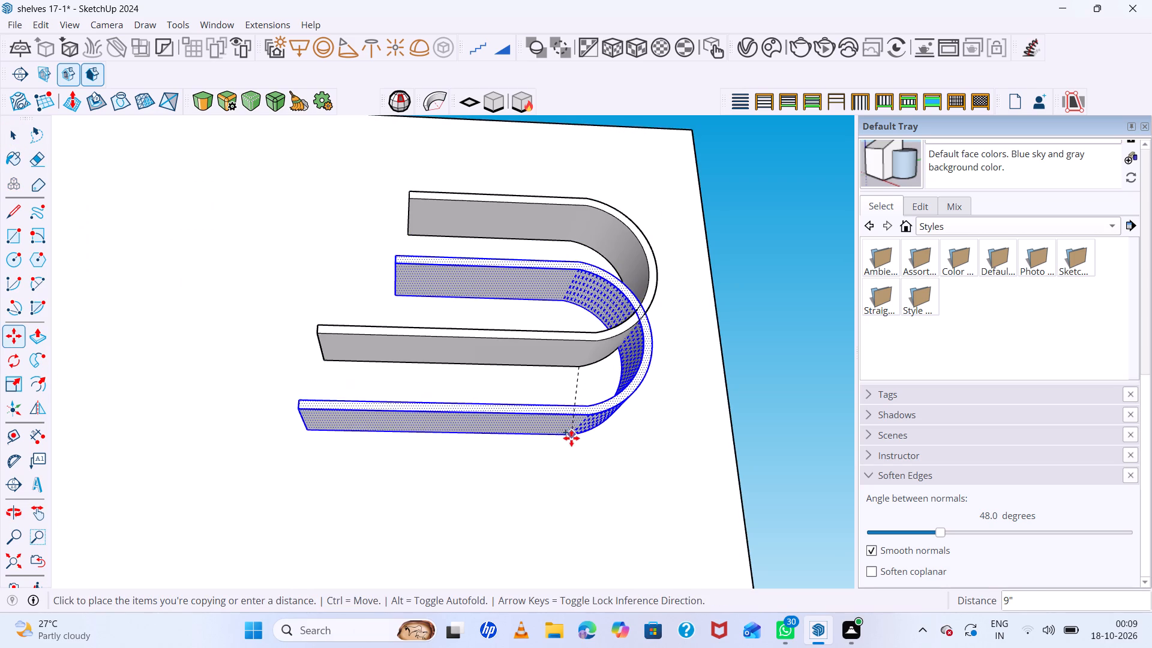
pyautogui.press('Up')
pyautogui.scroll(-8, 571, 440)
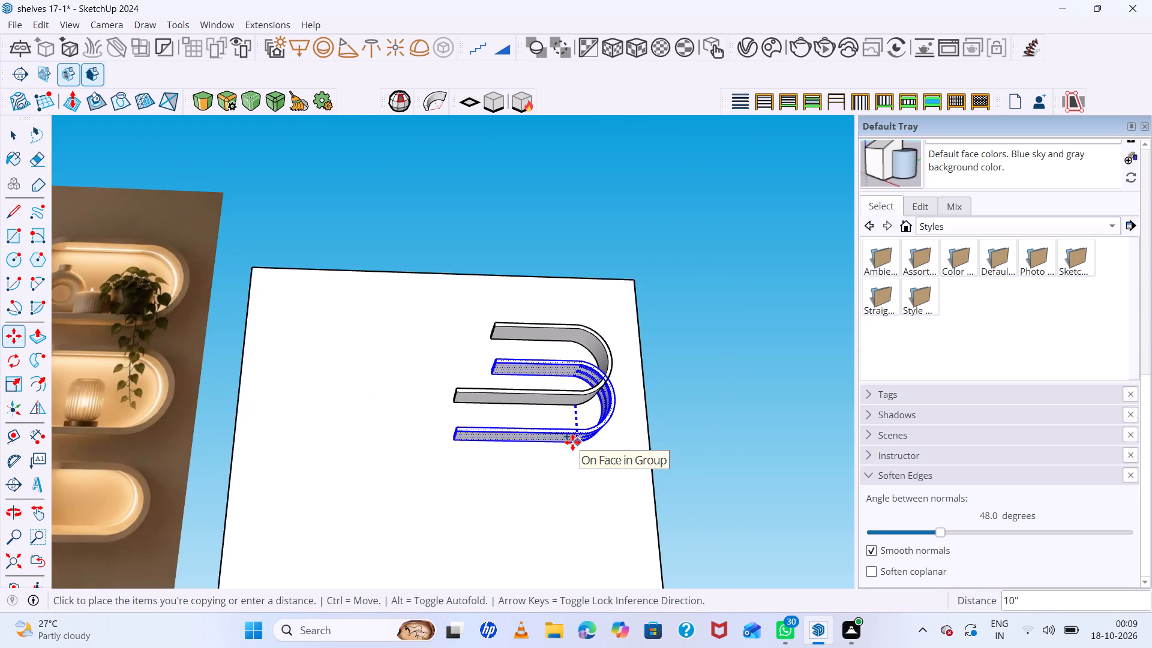
pyautogui.scroll(-5, 572, 442)
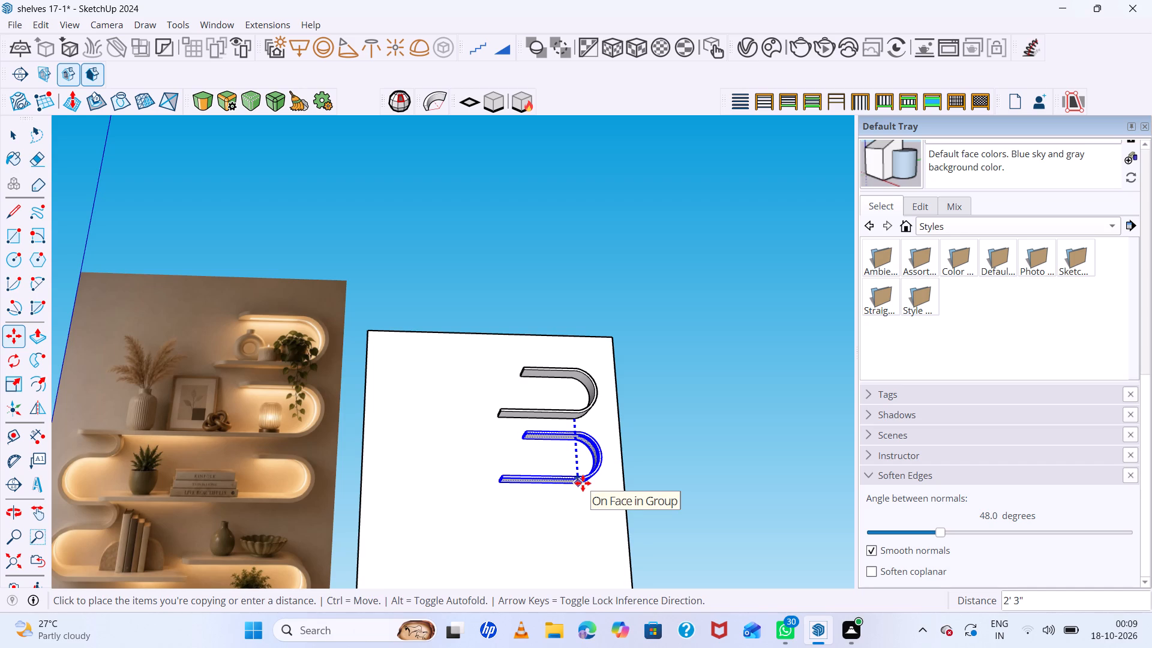
pyautogui.click(583, 483)
# Extend the open end of the copied shell's lower arm by about 3' 4" towards the panel's edge nearest the photo.
pyautogui.scroll(6, 509, 452)
pyautogui.moveTo(518, 465); pyautogui.dragTo(647, 506, button='middle')
pyautogui.press('space')
pyautogui.scroll(5, 490, 496)
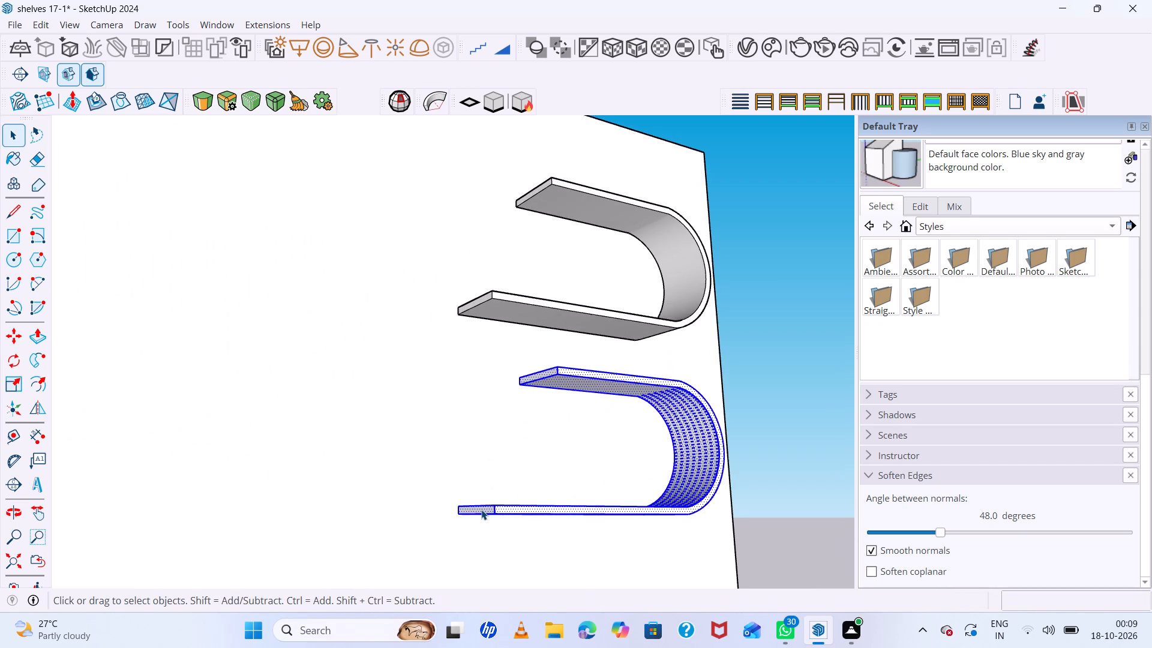
pyautogui.doubleClick(481, 509)
pyautogui.press('p')
pyautogui.click(481, 510)
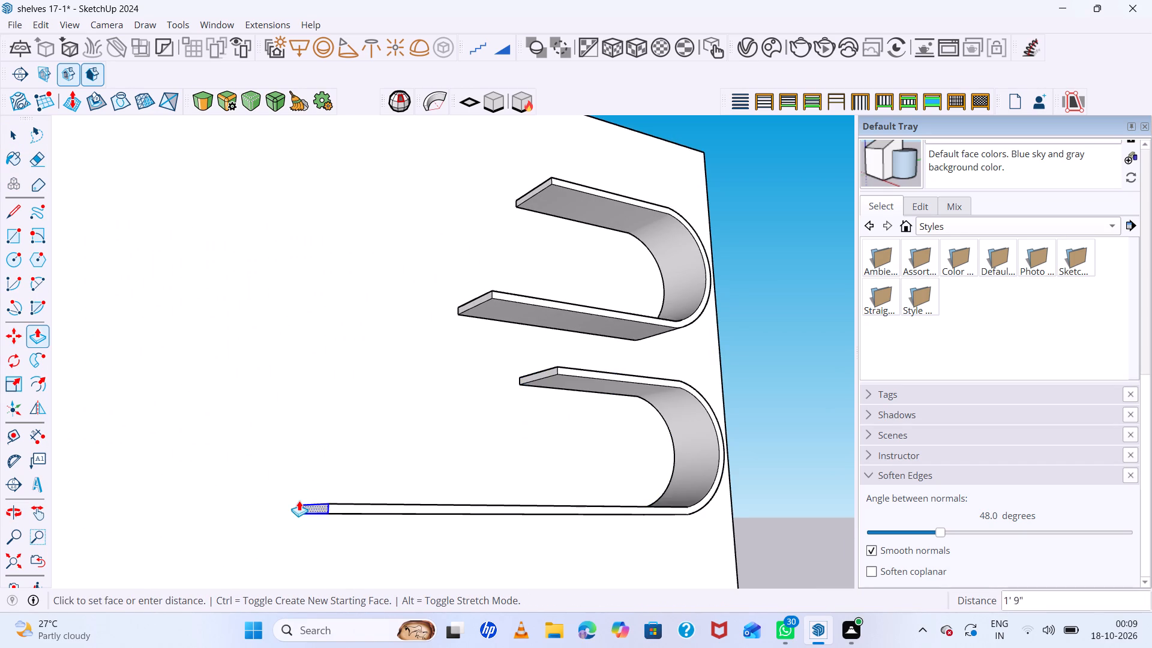
pyautogui.scroll(-14, 298, 500)
pyautogui.scroll(-7, 298, 500)
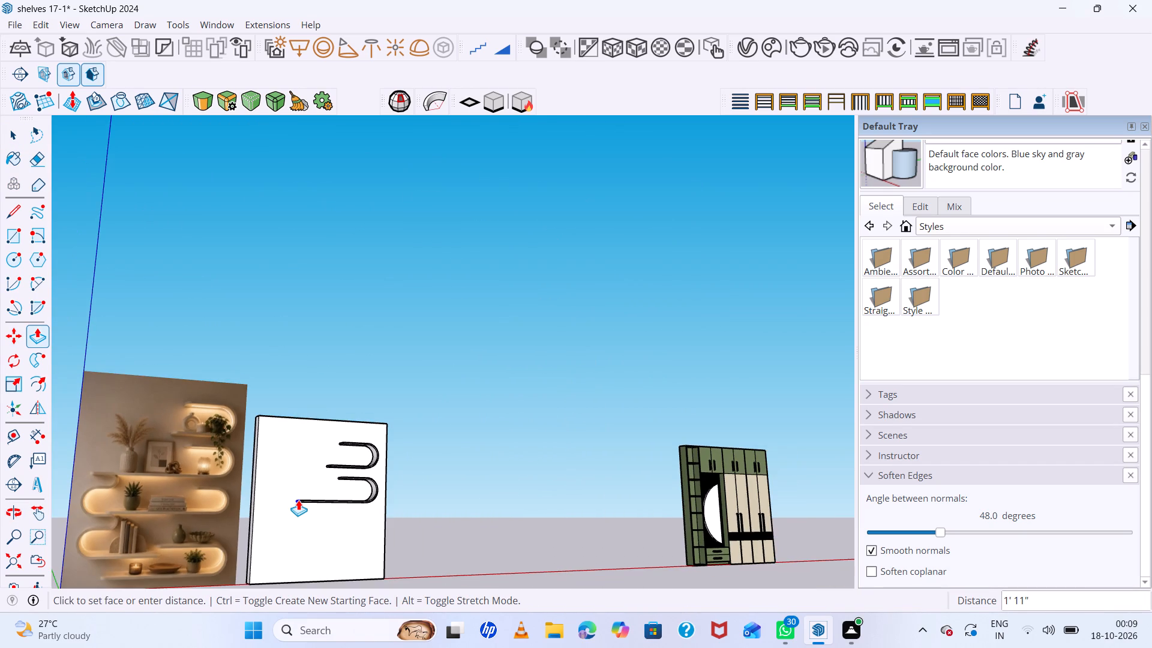
pyautogui.click(277, 498)
# Compare the extended lower shelf with the photo, examining the long shelf's free end and the curve beneath it.
pyautogui.moveTo(501, 498); pyautogui.dragTo(376, 499, button='middle')
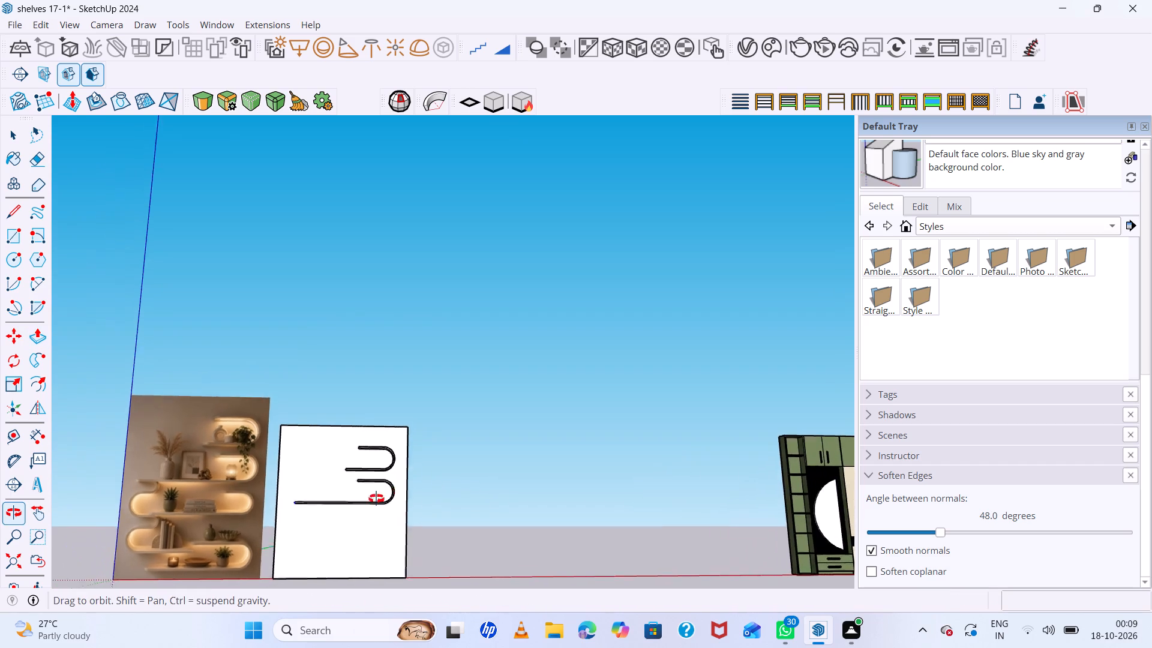
pyautogui.moveTo(376, 499); pyautogui.dragTo(371, 506, button='middle')
pyautogui.scroll(7, 365, 510)
pyautogui.scroll(-8, 430, 468)
pyautogui.scroll(10, 322, 495)
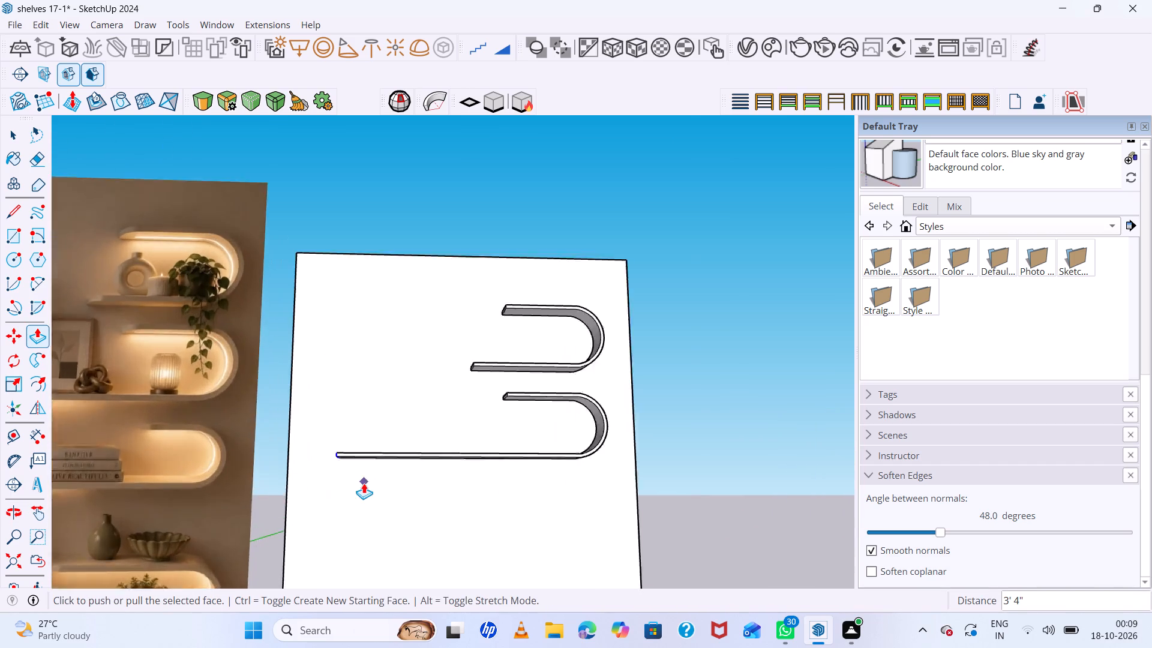
pyautogui.scroll(2, 364, 483)
pyautogui.scroll(-13, 478, 474)
pyautogui.scroll(7, 374, 471)
pyautogui.scroll(7, 272, 442)
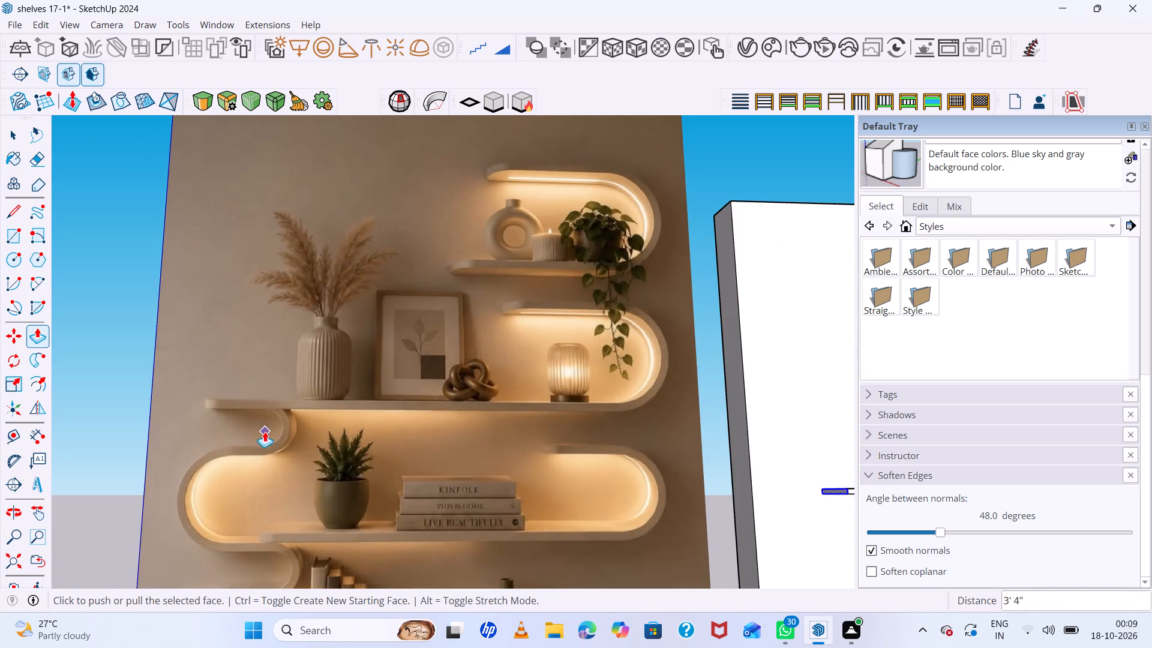
pyautogui.scroll(-6, 286, 387)
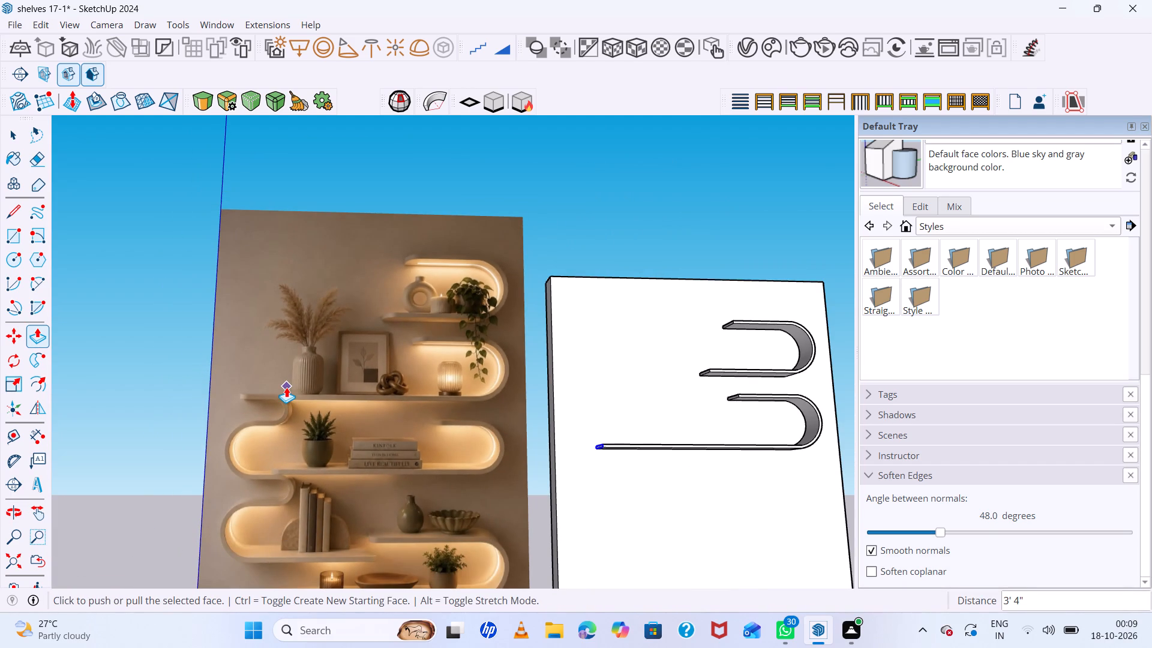
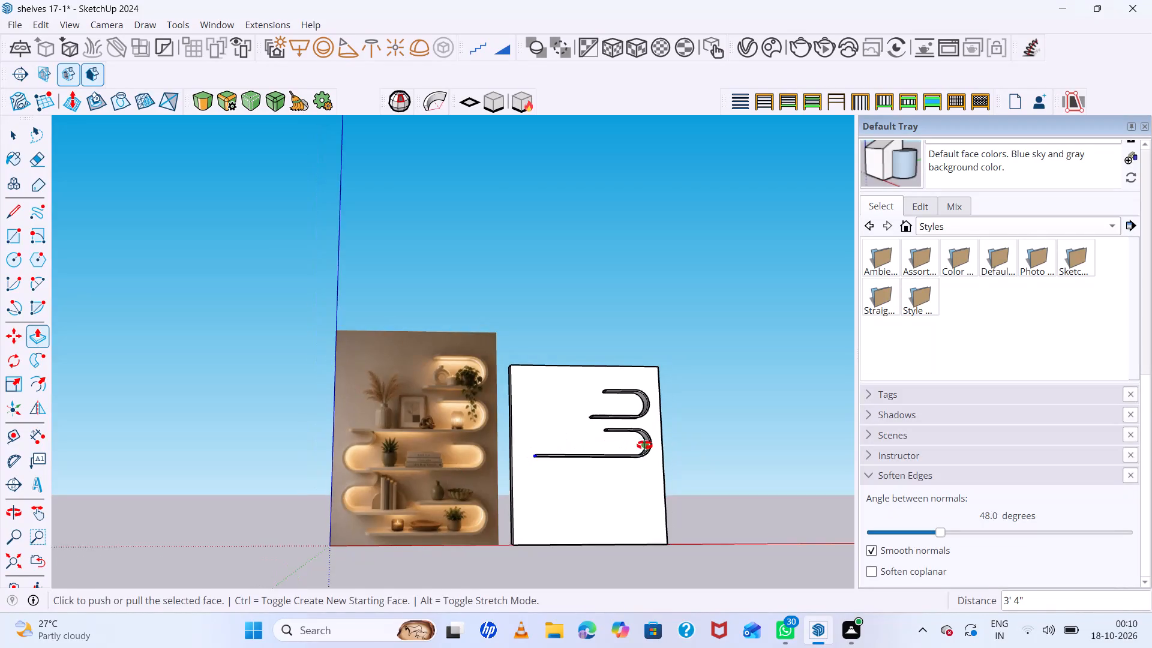
# Draw a rectangle about 1' 4" wide on the wall panel, directly below the left end of the long shelf.
pyautogui.scroll(7, 644, 466)
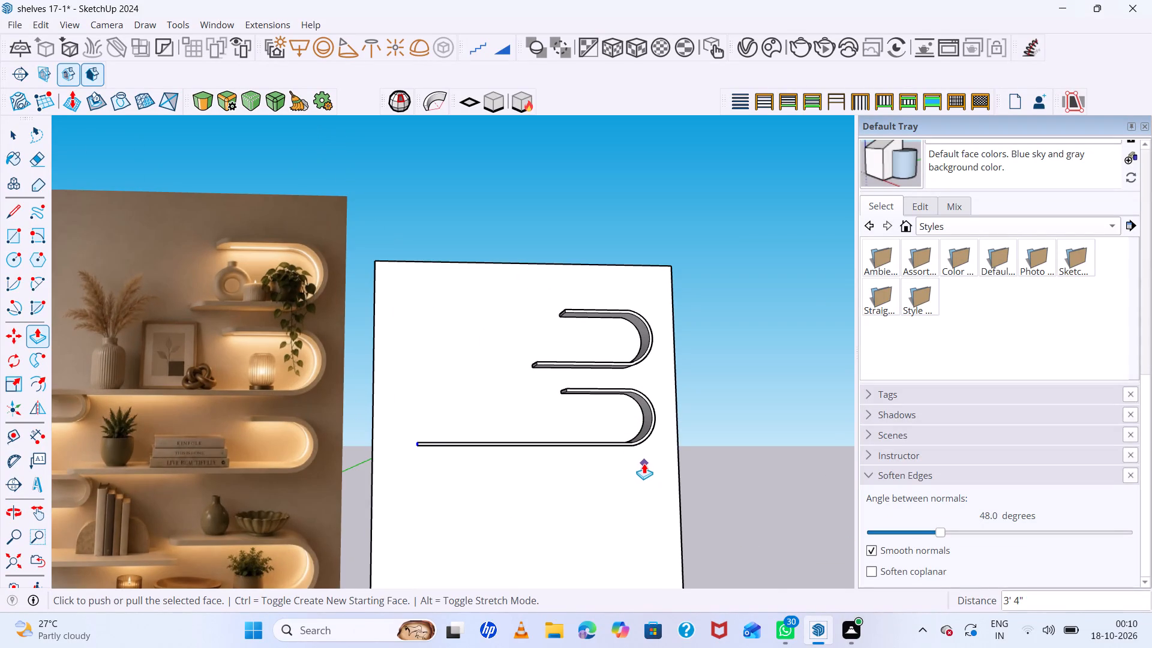
pyautogui.moveTo(613, 437); pyautogui.dragTo(641, 369, button='middle')
pyautogui.middleClick(641, 369)
pyautogui.scroll(-8, 629, 386)
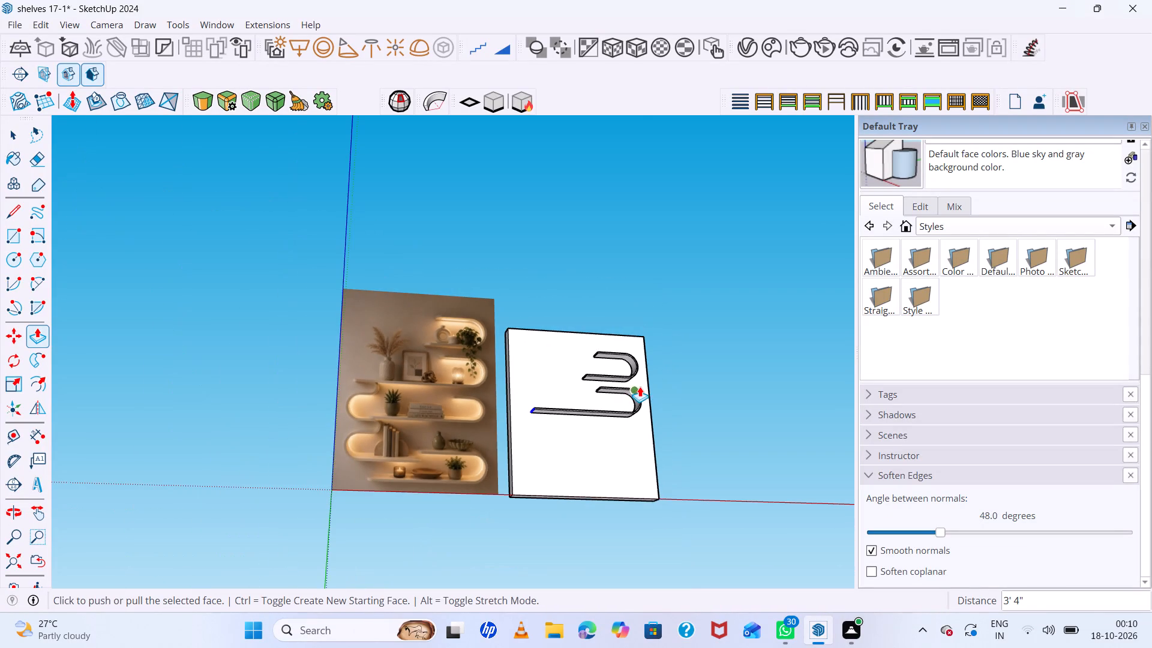
pyautogui.scroll(7, 514, 410)
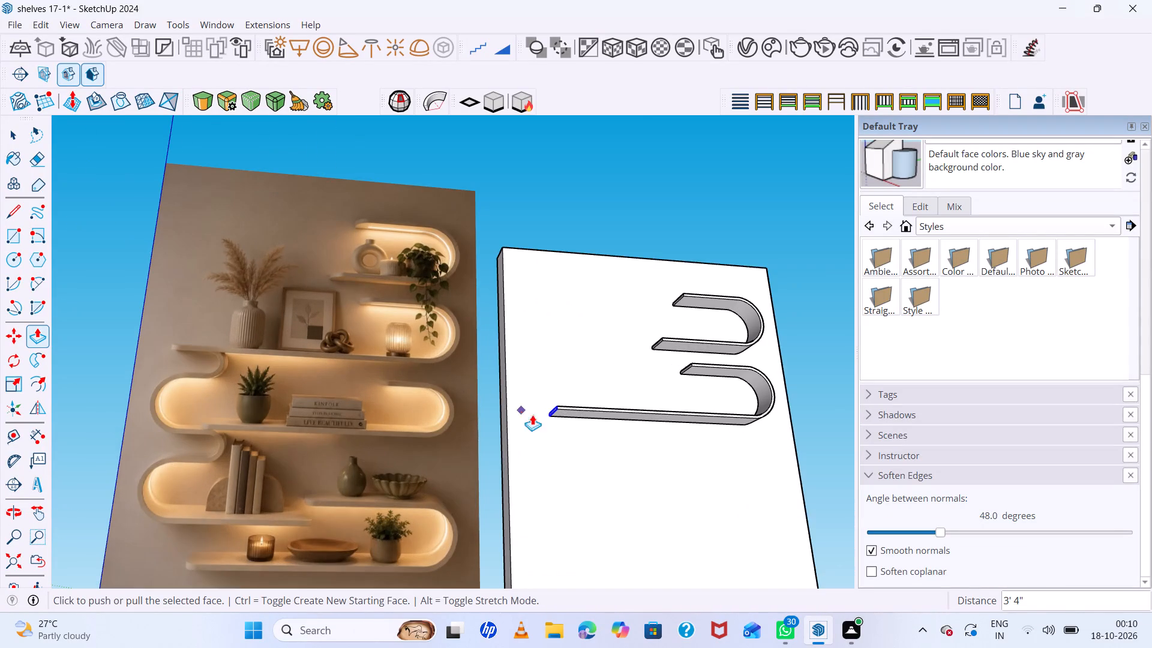
pyautogui.scroll(5, 546, 416)
pyautogui.moveTo(548, 416); pyautogui.dragTo(546, 362, button='middle')
pyautogui.scroll(6, 586, 389)
pyautogui.moveTo(561, 401); pyautogui.dragTo(552, 403, button='middle')
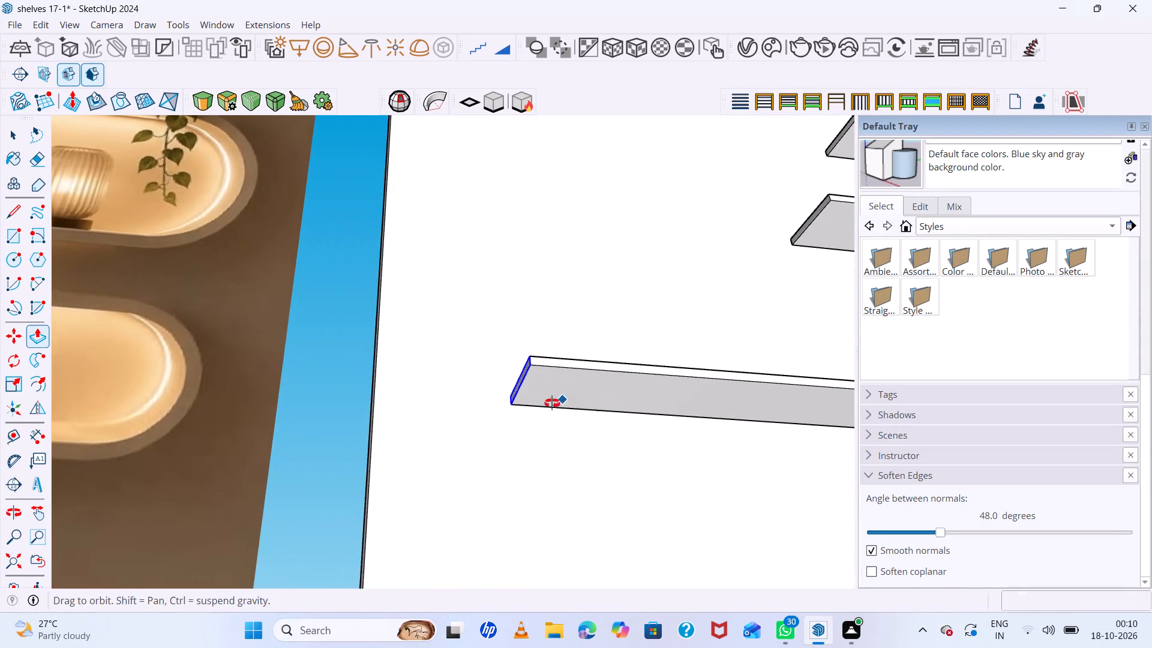
pyautogui.moveTo(552, 403); pyautogui.dragTo(489, 412, button='middle')
pyautogui.scroll(-15, 565, 390)
pyautogui.moveTo(596, 406); pyautogui.dragTo(596, 437, button='middle')
pyautogui.scroll(4, 580, 403)
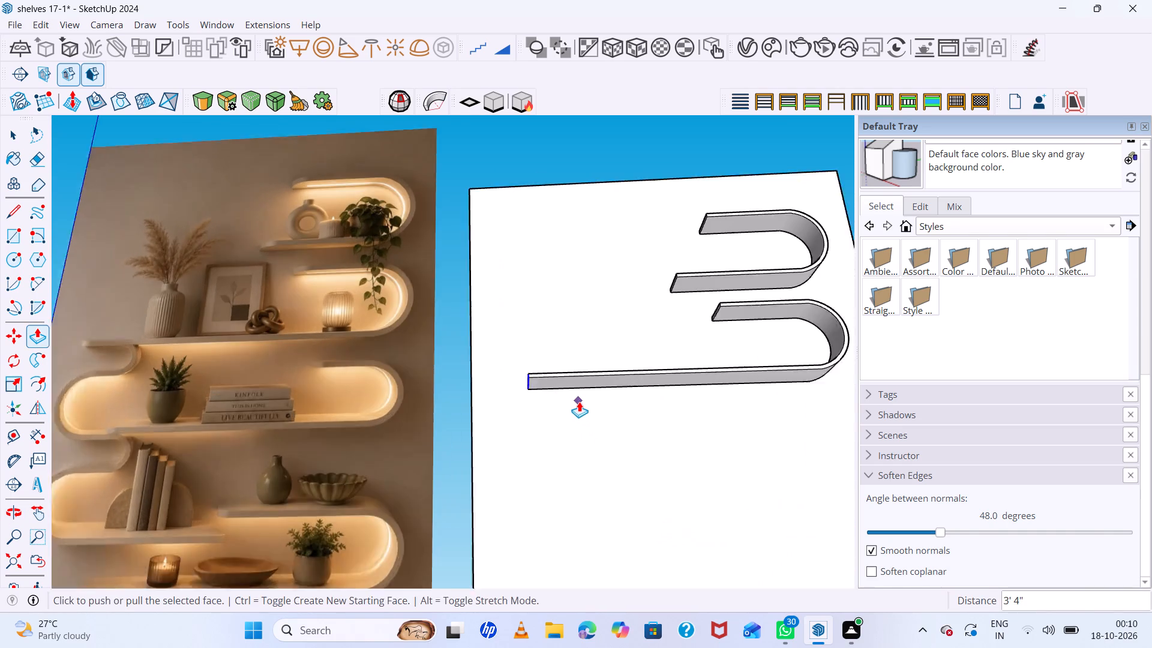
pyautogui.scroll(3, 579, 401)
pyautogui.moveTo(582, 400); pyautogui.dragTo(535, 387, button='middle')
pyautogui.press('space')
pyautogui.scroll(6, 533, 391)
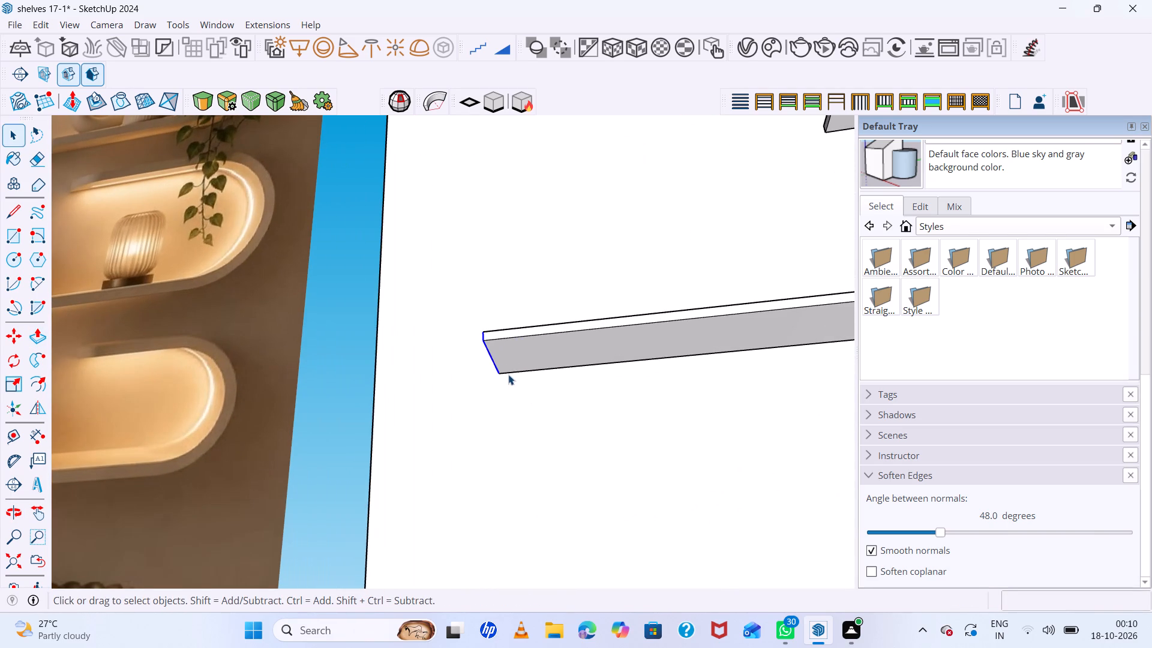
pyautogui.press('e')
pyautogui.press('r')
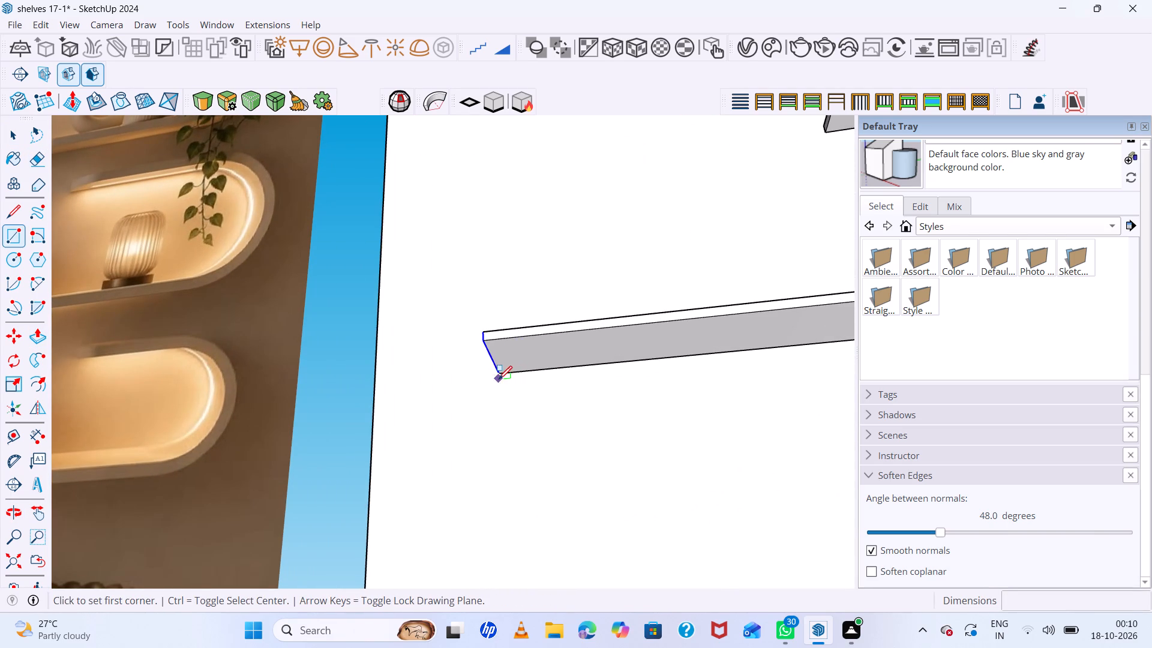
pyautogui.click(497, 375)
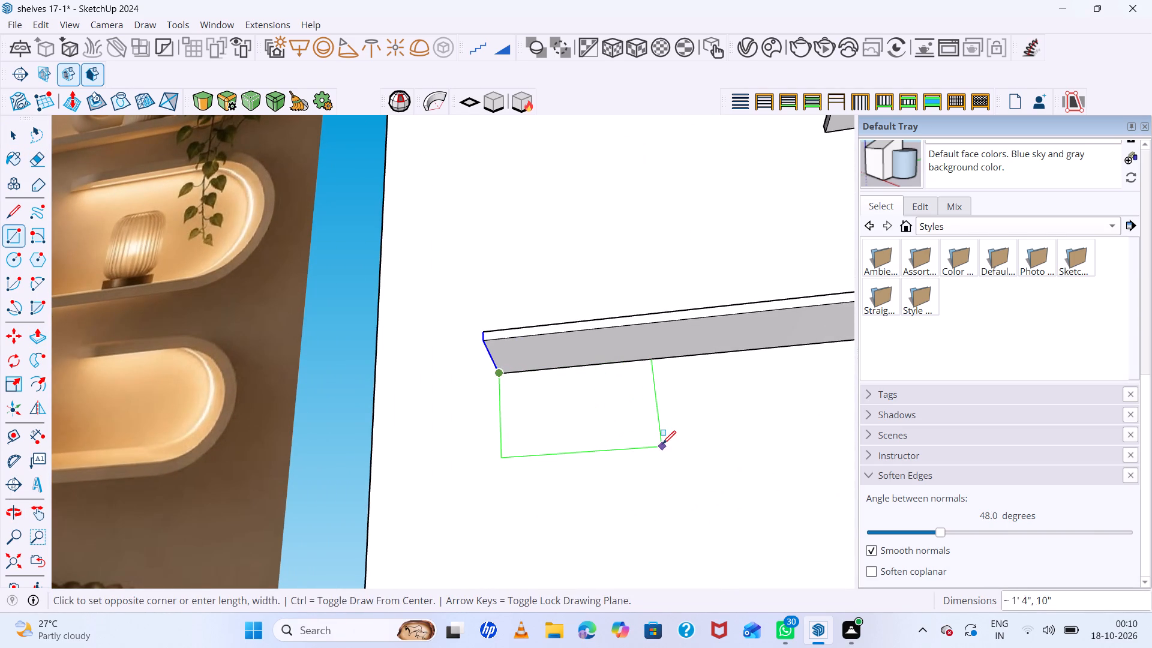
pyautogui.click(673, 437)
pyautogui.press('space')
# Round the rectangle's right end with an outward arc of 4" bulge and erase the edge dividing arc and rectangle.
pyautogui.scroll(5, 646, 406)
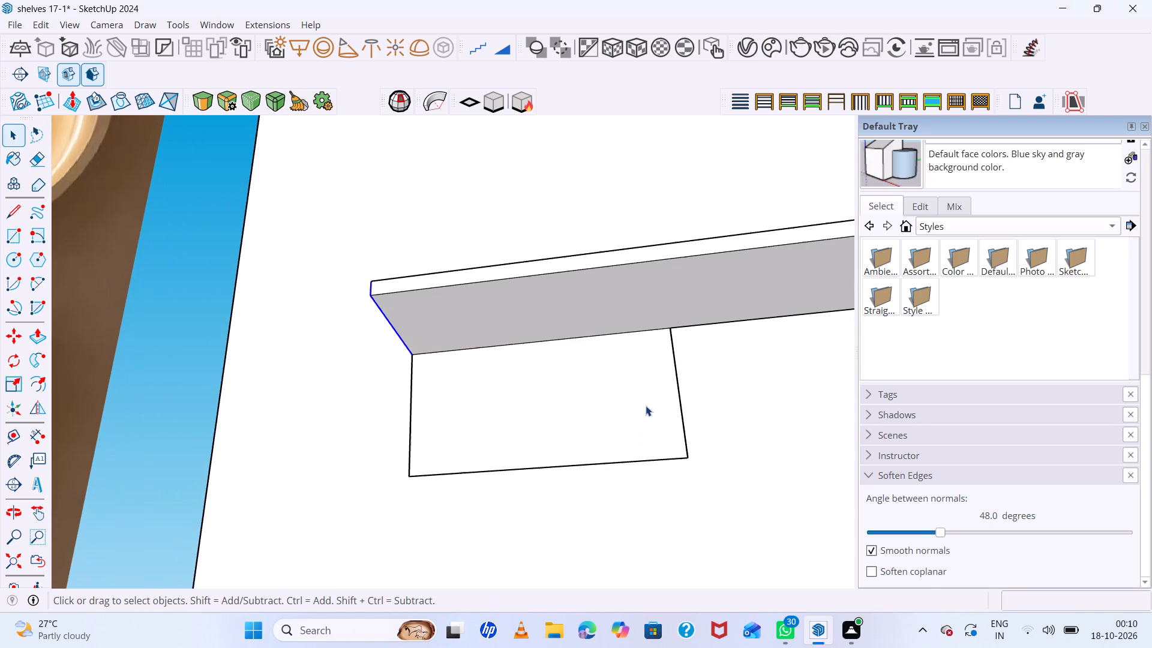
pyautogui.scroll(1, 587, 398)
pyautogui.moveTo(586, 400); pyautogui.dragTo(596, 440, button='middle')
pyautogui.click(596, 415)
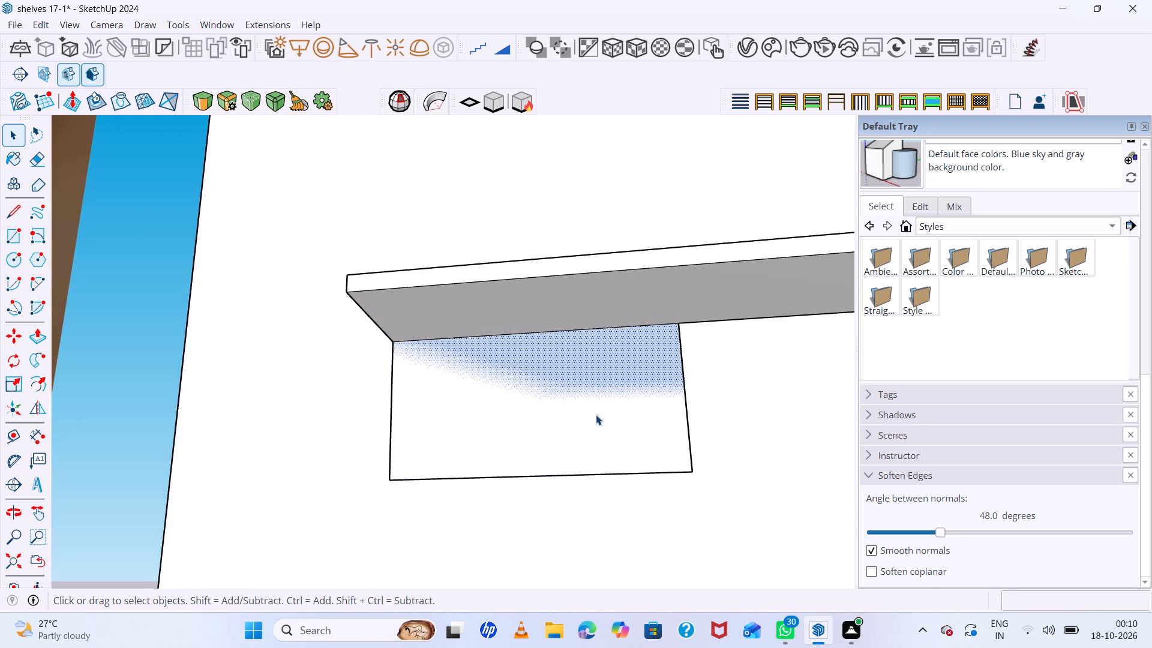
pyautogui.press('a')
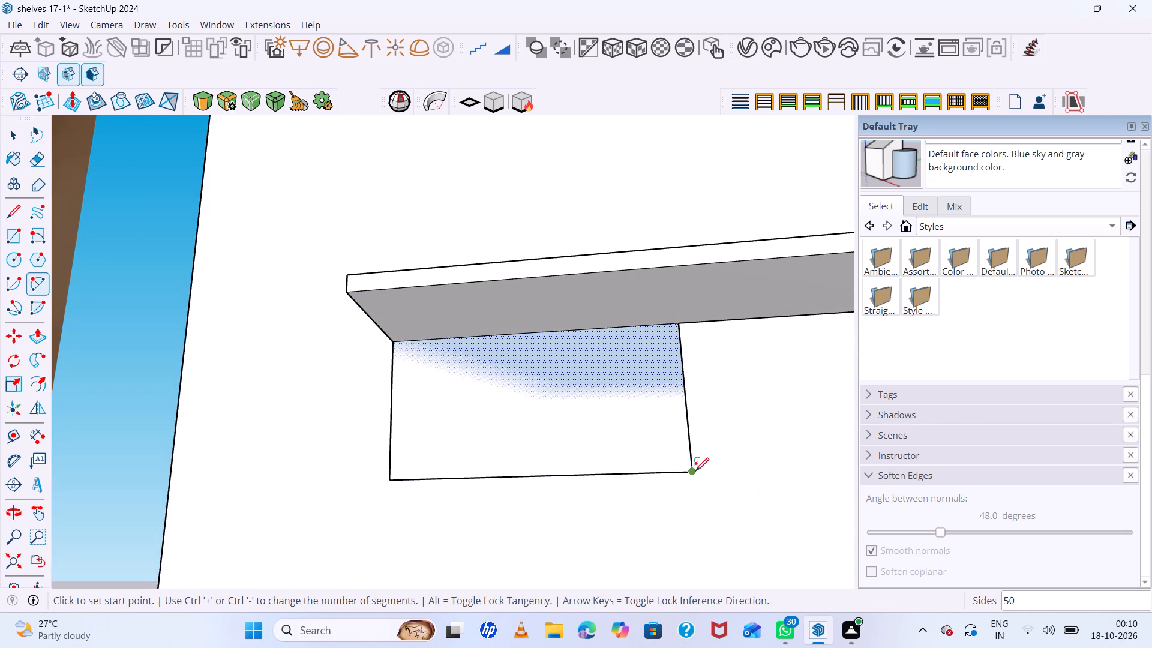
pyautogui.click(695, 471)
pyautogui.click(676, 325)
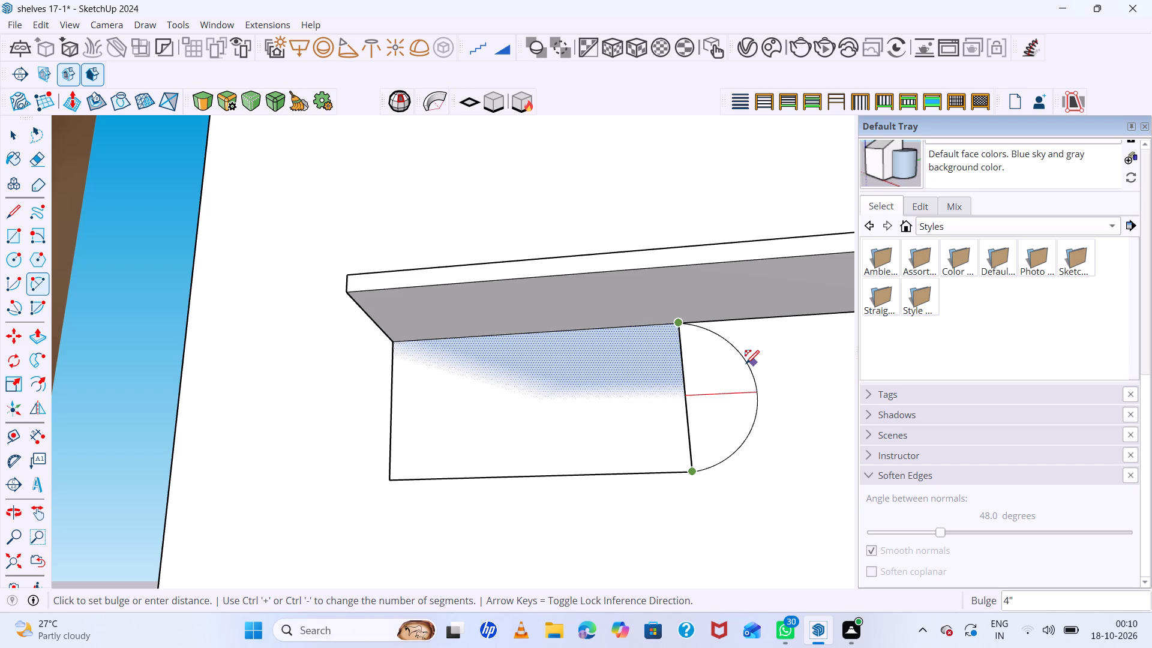
pyautogui.click(746, 364)
pyautogui.press('space')
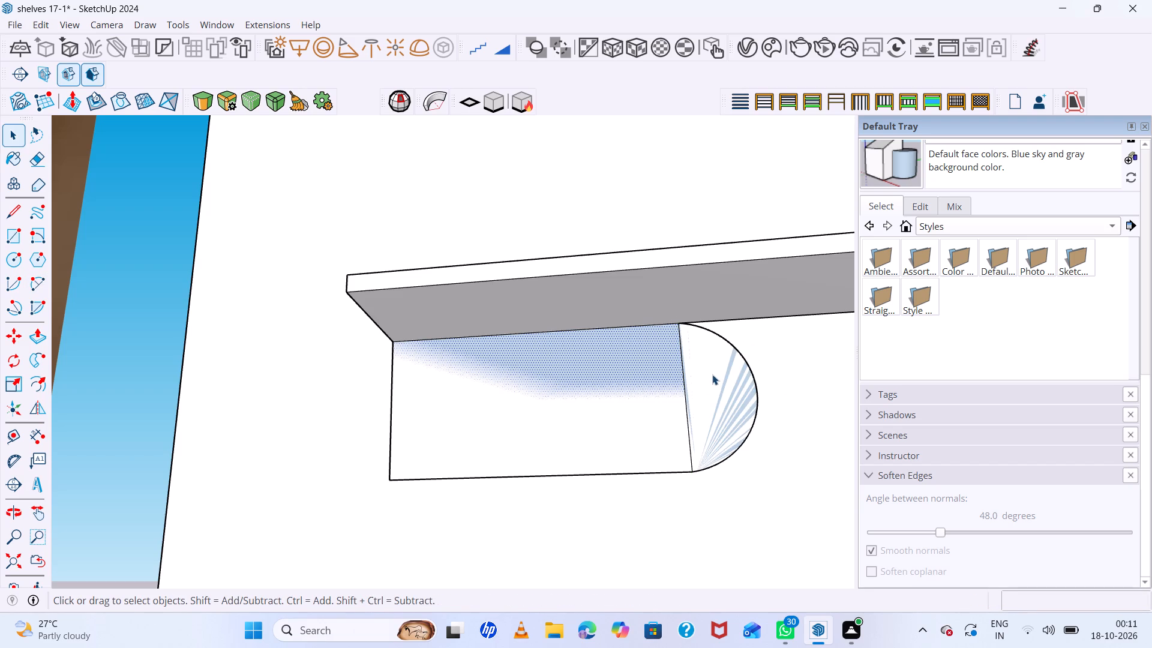
pyautogui.press('e')
pyautogui.moveTo(706, 377); pyautogui.dragTo(646, 396)
# Push/Pull the round-ended face out 9" from the wall panel, flush with the shelf above.
pyautogui.scroll(-10, 589, 404)
pyautogui.moveTo(629, 410); pyautogui.dragTo(586, 460, button='middle')
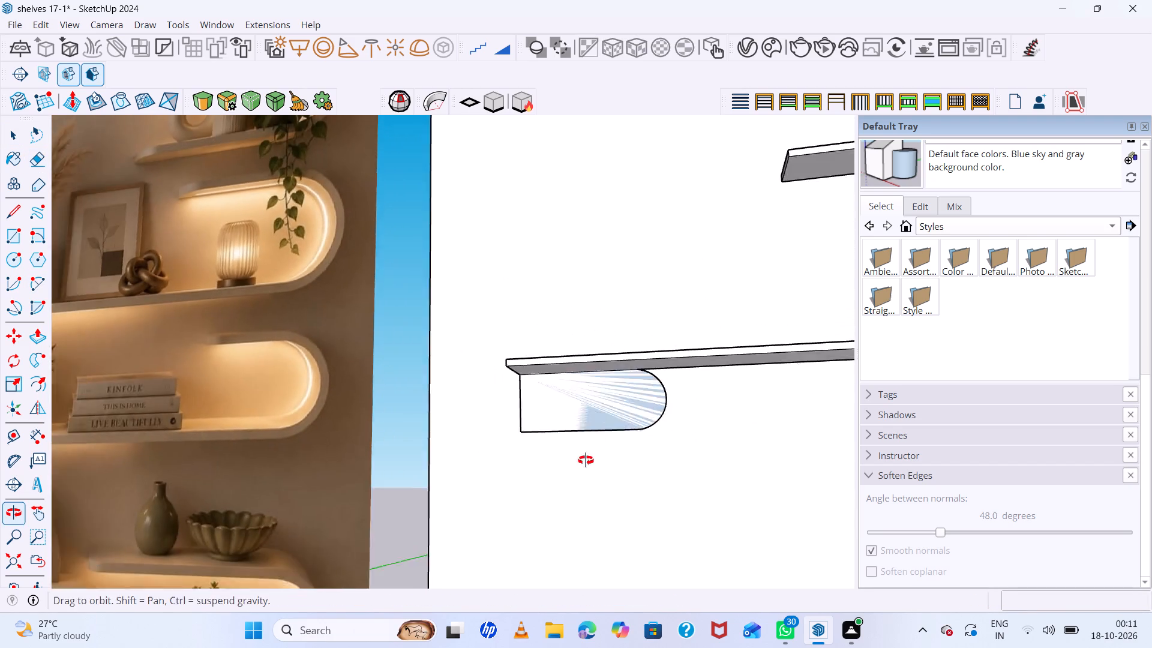
pyautogui.moveTo(586, 460); pyautogui.dragTo(548, 498, button='middle')
pyautogui.press('space')
pyautogui.click(631, 395)
pyautogui.press('p')
pyautogui.click(631, 395)
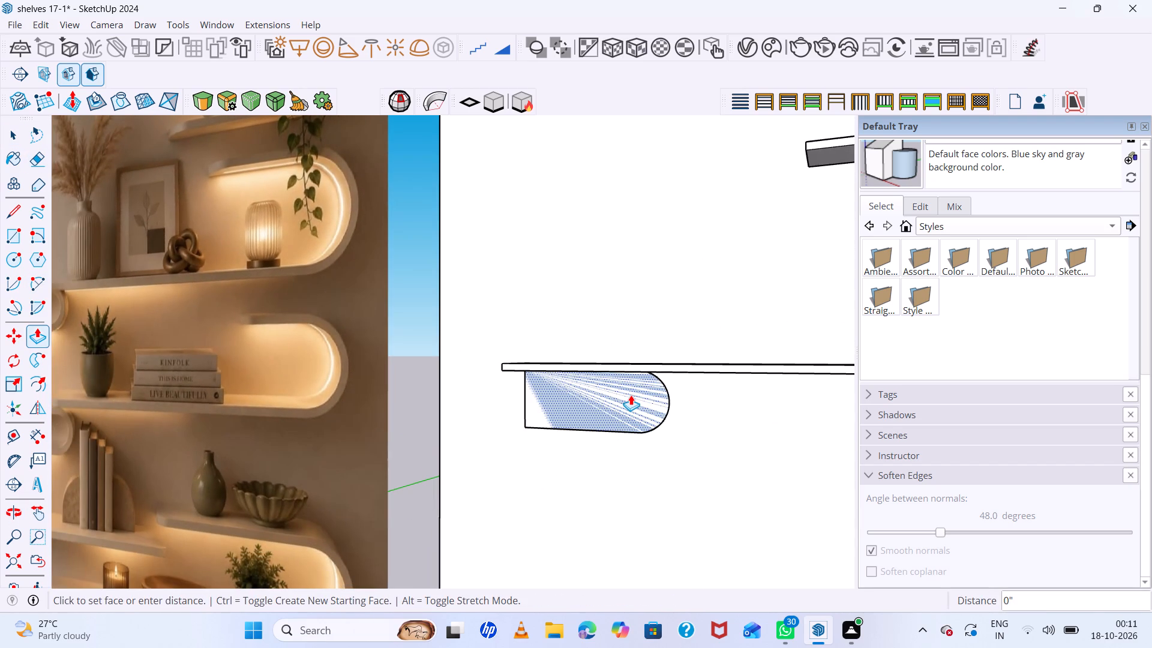
pyautogui.click(614, 368)
# Offset the round-ended block's front face outline slightly inward to set the shelf thickness.
pyautogui.moveTo(546, 386); pyautogui.dragTo(727, 410, button='middle')
pyautogui.press('space')
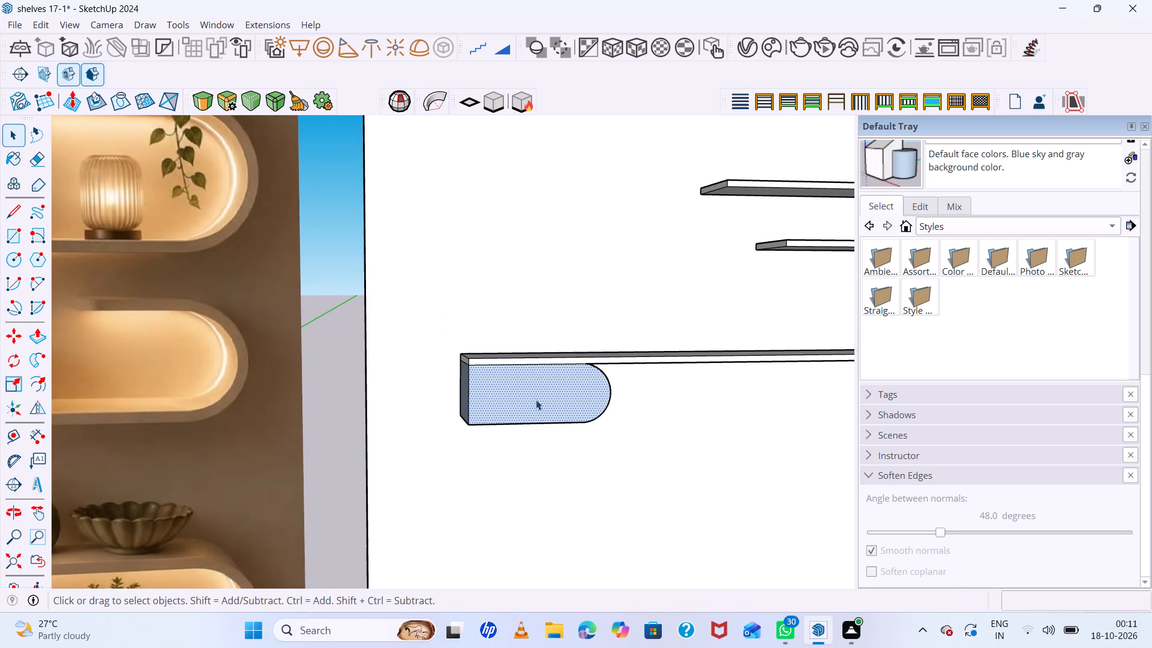
pyautogui.click(534, 399)
pyautogui.press('f')
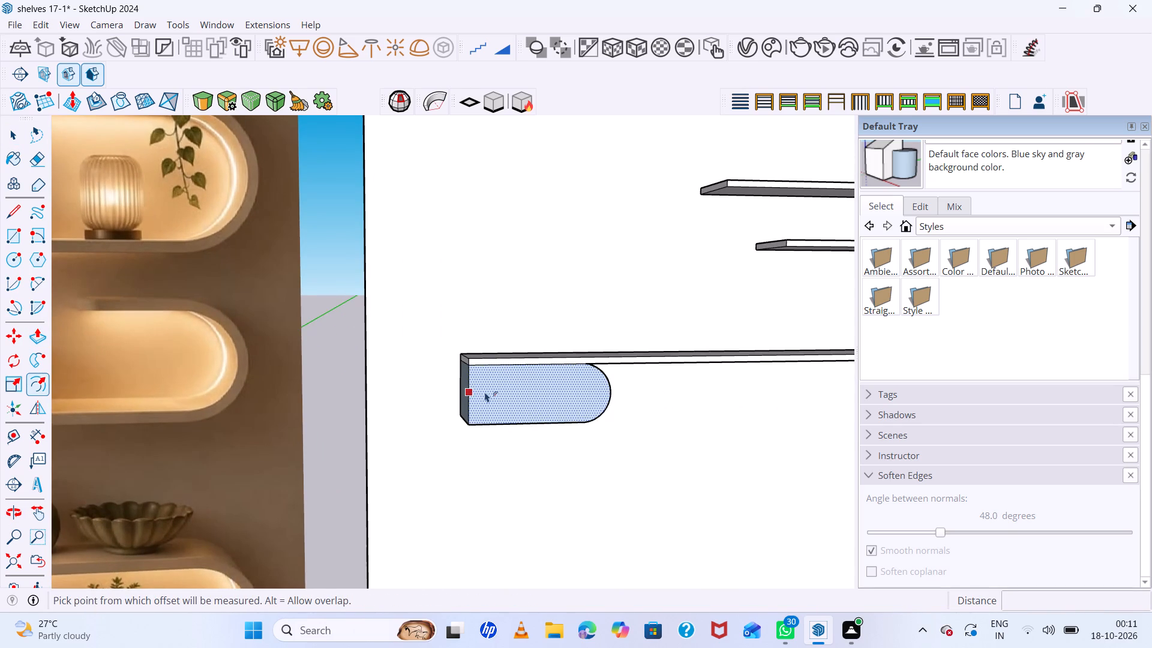
pyautogui.click(472, 387)
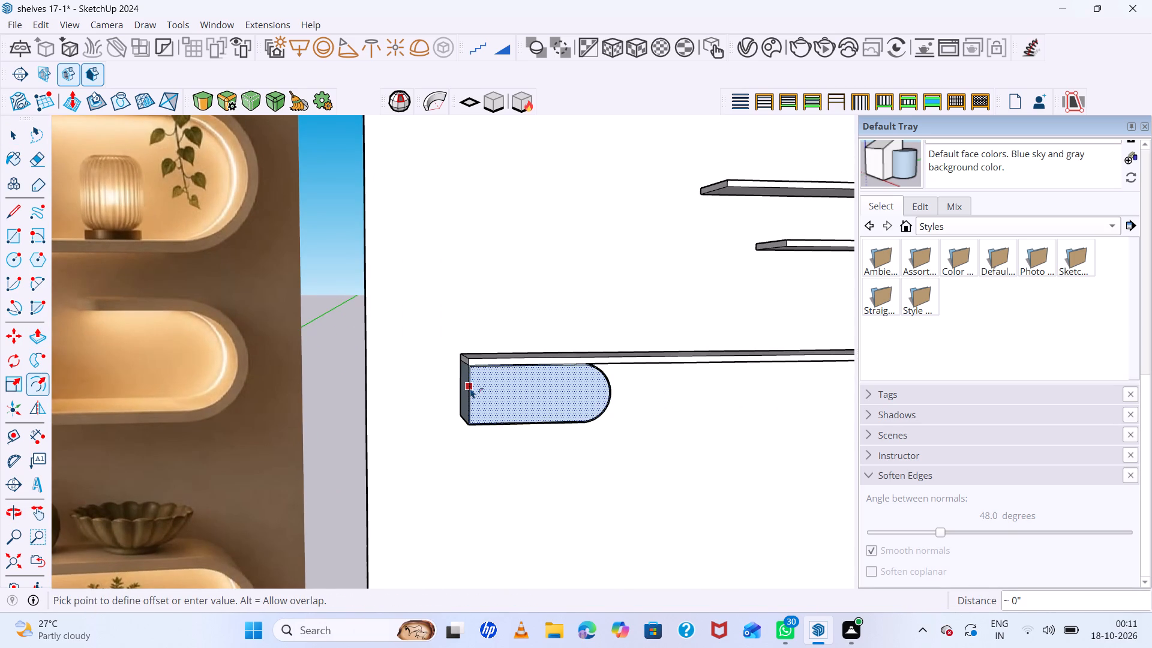
pyautogui.click(478, 388)
pyautogui.press('space')
# Move the inner outline's top and left edges outward onto the block's outer top and left edges.
pyautogui.scroll(5, 538, 365)
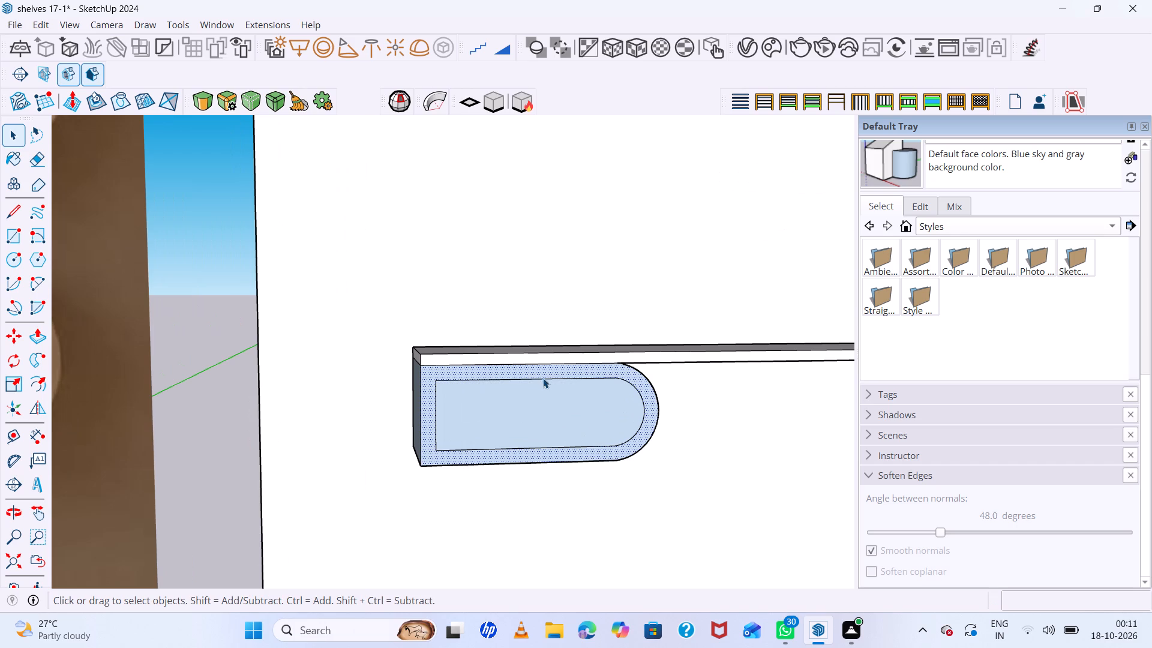
pyautogui.click(543, 378)
pyautogui.press('m')
pyautogui.click(543, 378)
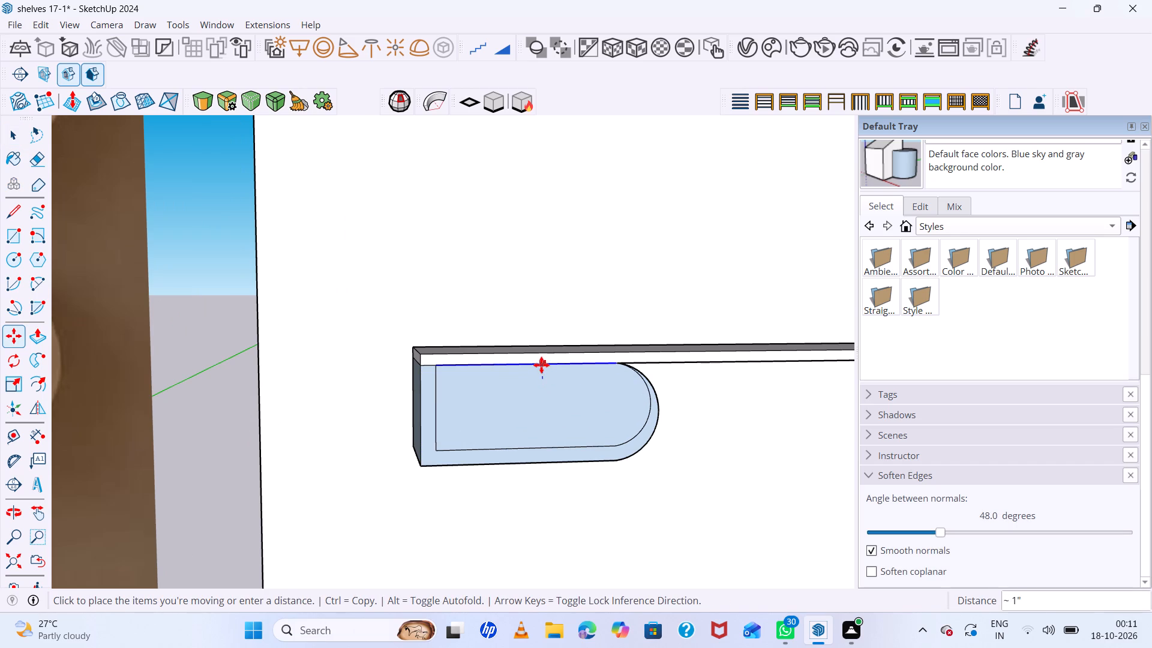
pyautogui.scroll(-2, 542, 377)
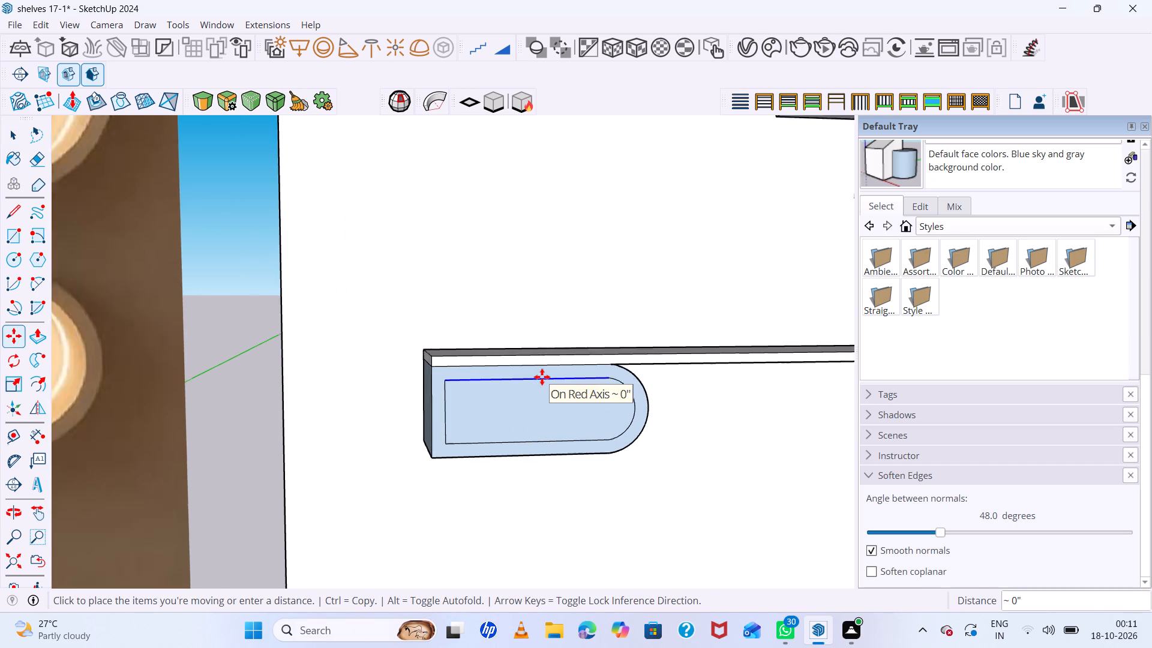
pyautogui.scroll(-10, 542, 377)
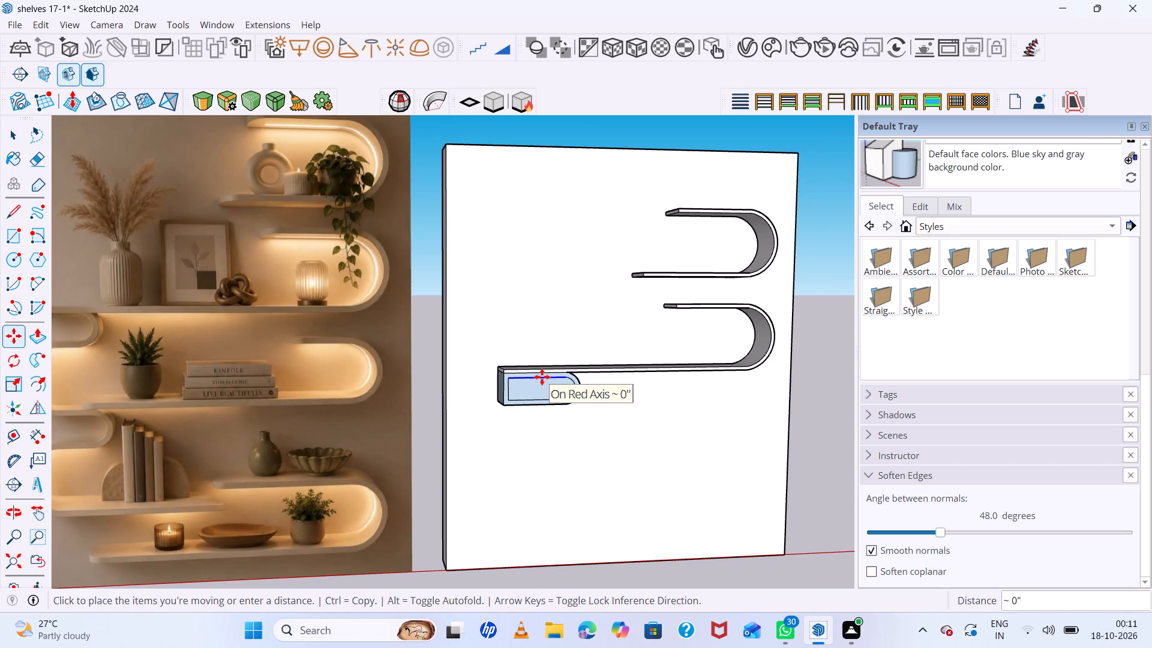
pyautogui.scroll(5, 542, 377)
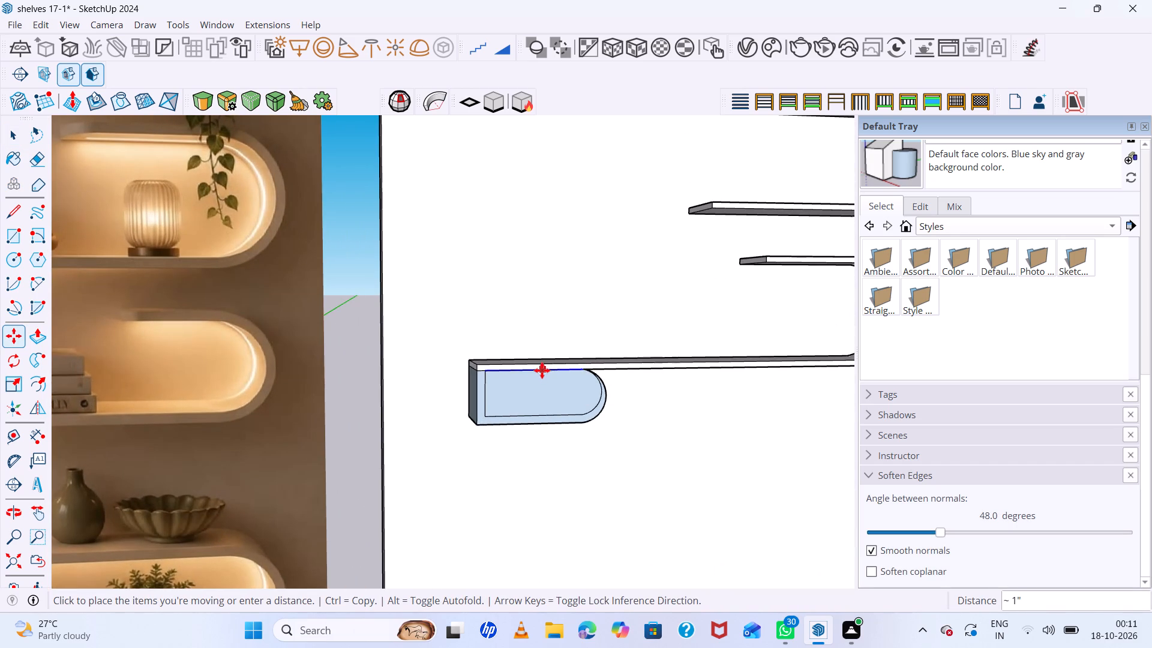
pyautogui.click(542, 370)
pyautogui.scroll(10, 490, 400)
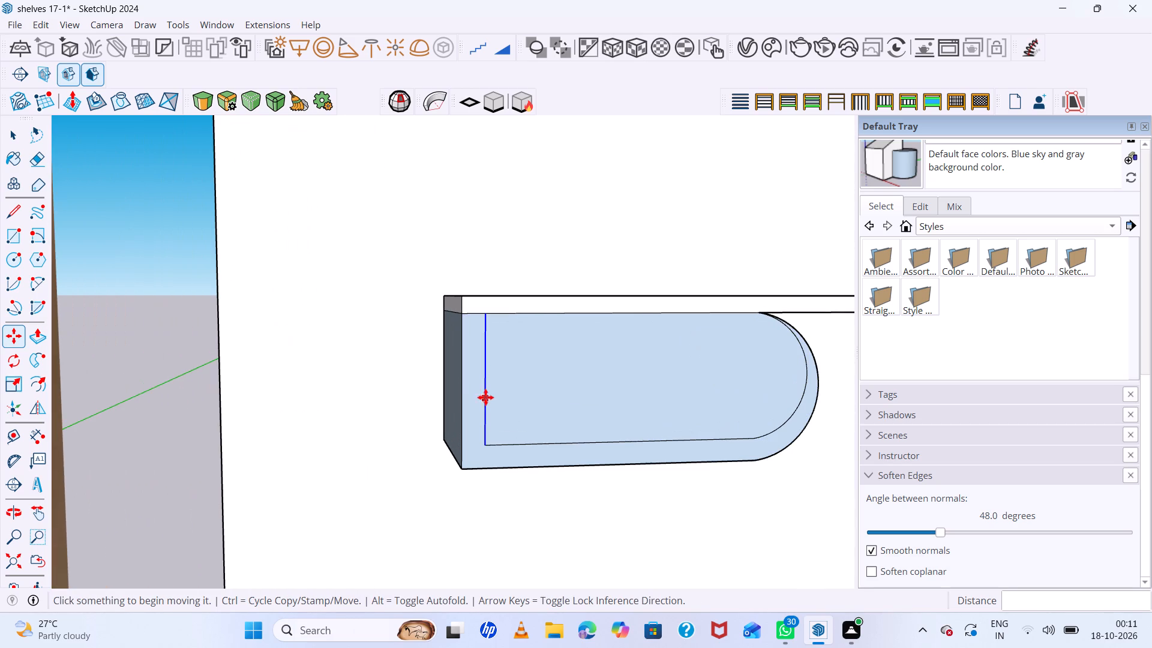
pyautogui.click(488, 396)
pyautogui.click(461, 403)
# Push/Pull the inner face back 9" to the wall panel, hollowing out the round-ended block.
pyautogui.scroll(-6, 460, 403)
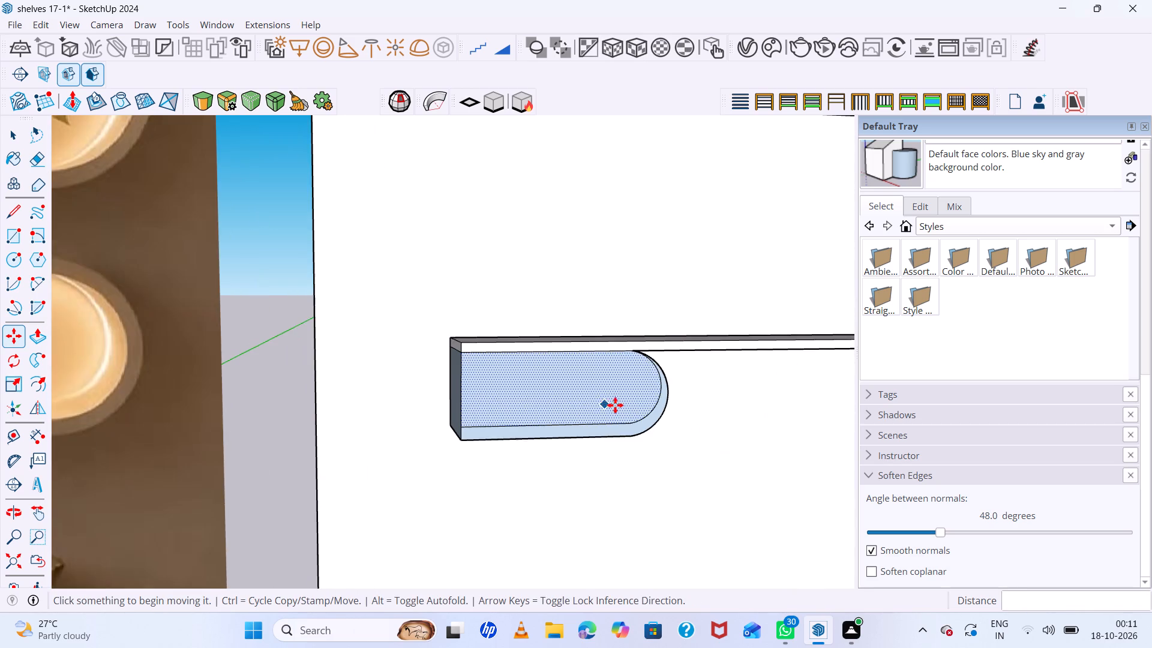
pyautogui.scroll(5, 616, 404)
pyautogui.press('space')
pyautogui.click(589, 391)
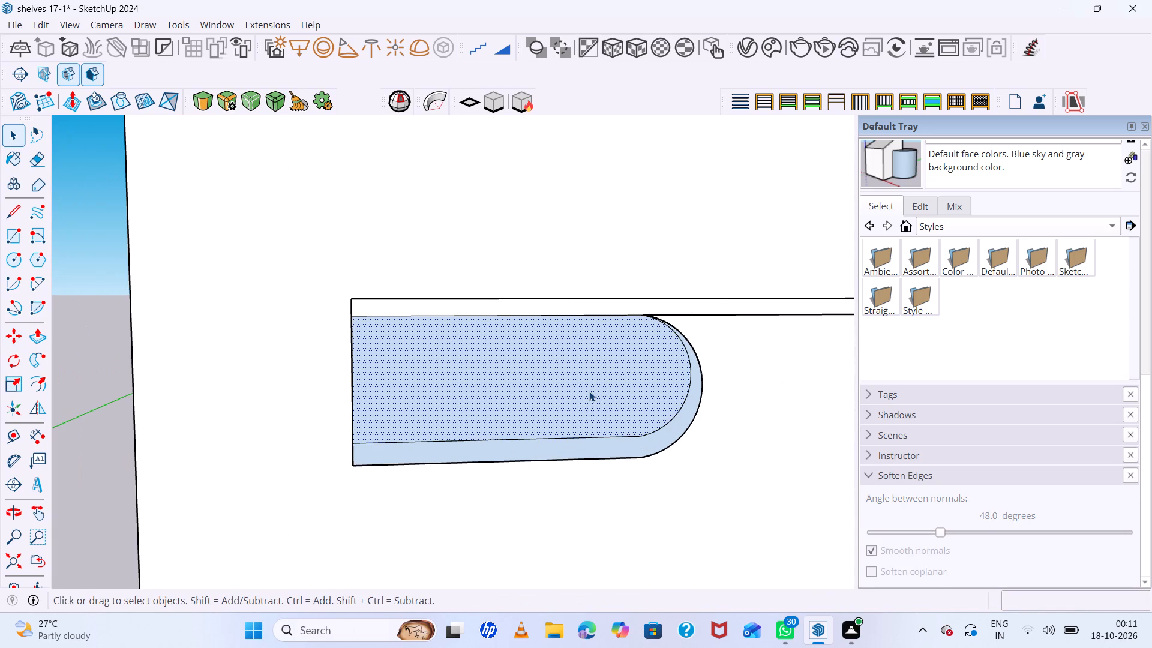
pyautogui.press('p')
pyautogui.click(589, 391)
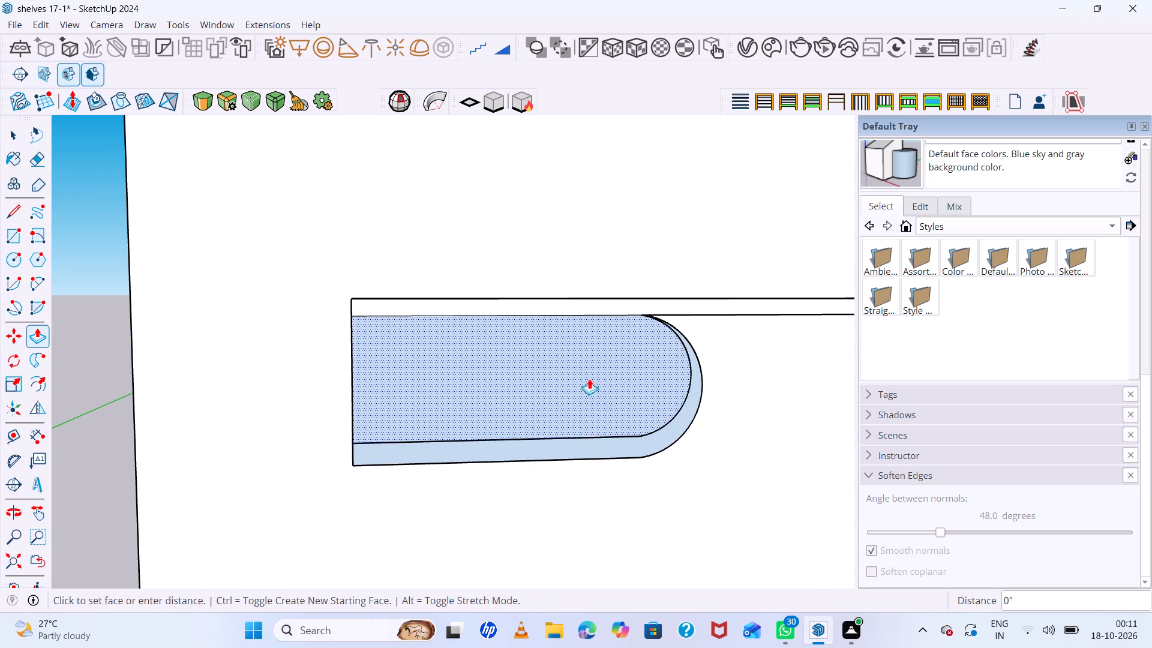
pyautogui.moveTo(575, 353); pyautogui.dragTo(610, 451, button='middle')
pyautogui.scroll(4, 545, 313)
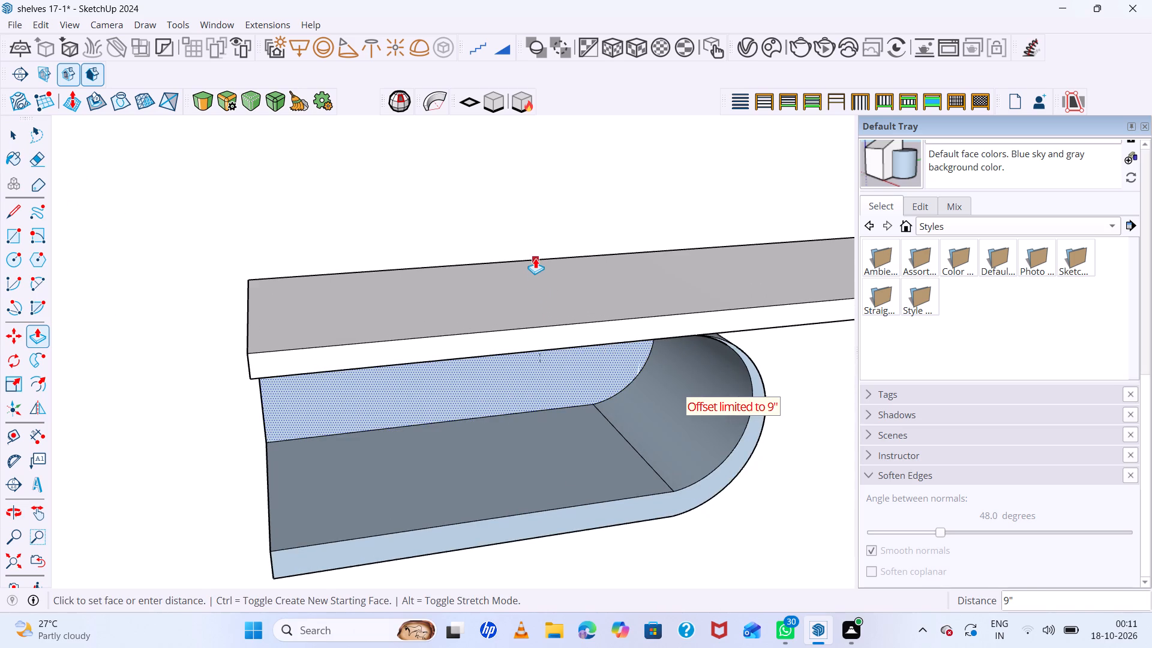
pyautogui.click(535, 258)
# Cut out the hollow's leftover back face and erase the remaining vertical edge at its open left end.
pyautogui.scroll(-7, 476, 356)
pyautogui.moveTo(558, 374); pyautogui.dragTo(530, 278, button='middle')
pyautogui.press('space')
pyautogui.click(502, 374)
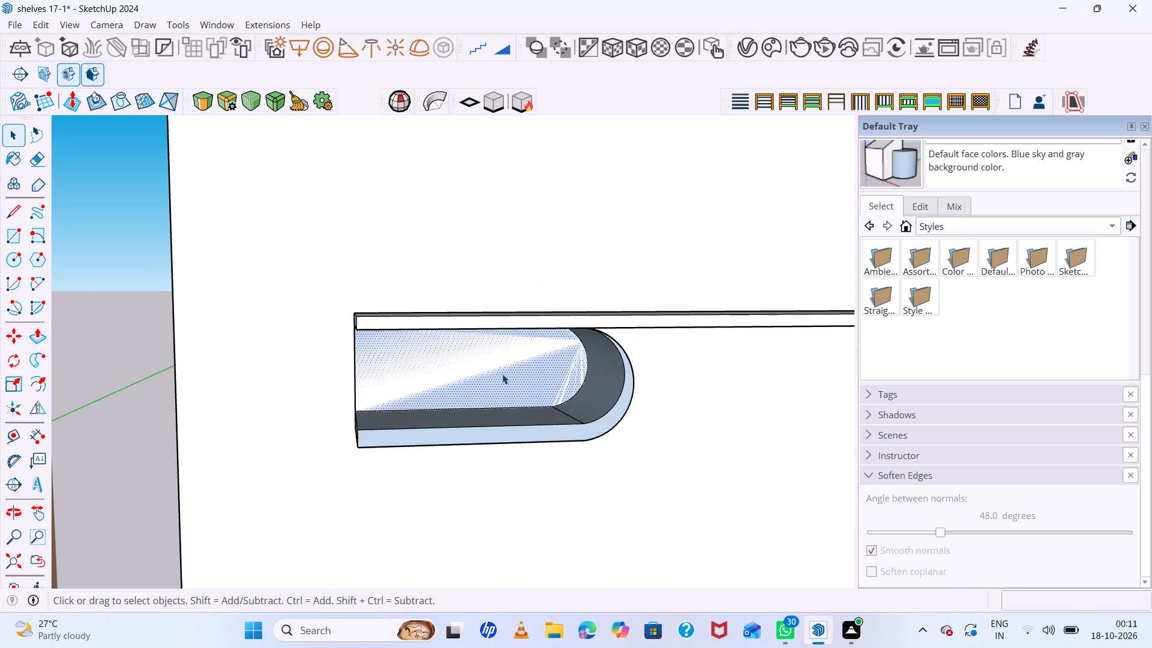
pyautogui.rightClick(502, 374)
pyautogui.click(431, 385)
pyautogui.hotkey('ctrl', 'x')
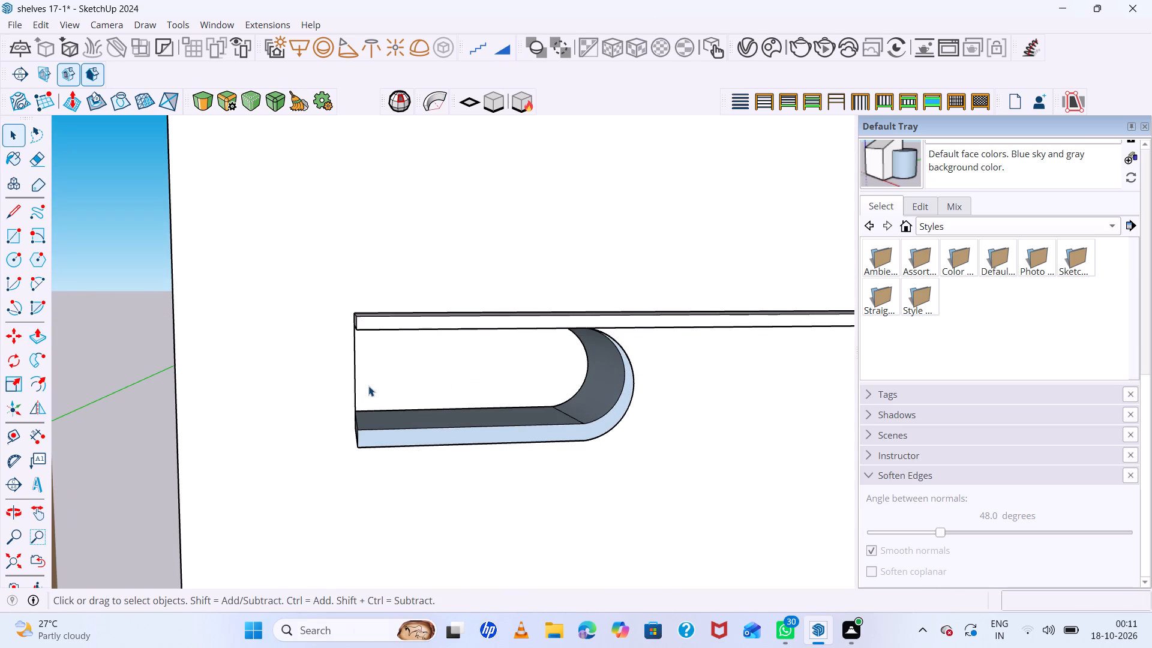
pyautogui.press('e')
pyautogui.moveTo(362, 382); pyautogui.dragTo(350, 386)
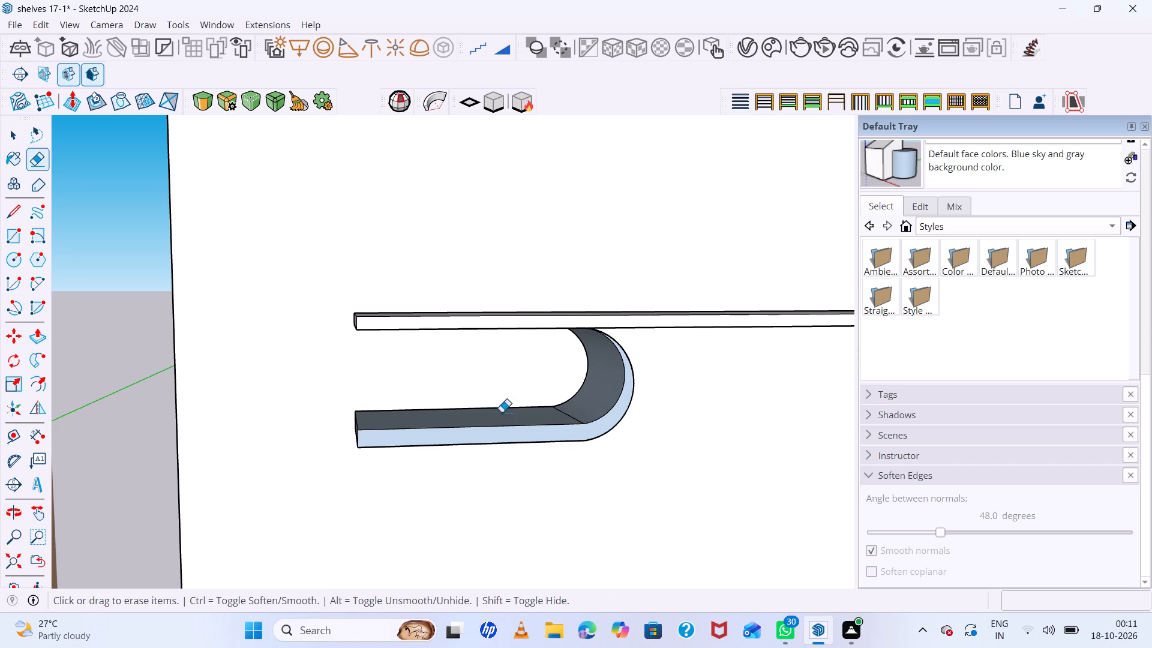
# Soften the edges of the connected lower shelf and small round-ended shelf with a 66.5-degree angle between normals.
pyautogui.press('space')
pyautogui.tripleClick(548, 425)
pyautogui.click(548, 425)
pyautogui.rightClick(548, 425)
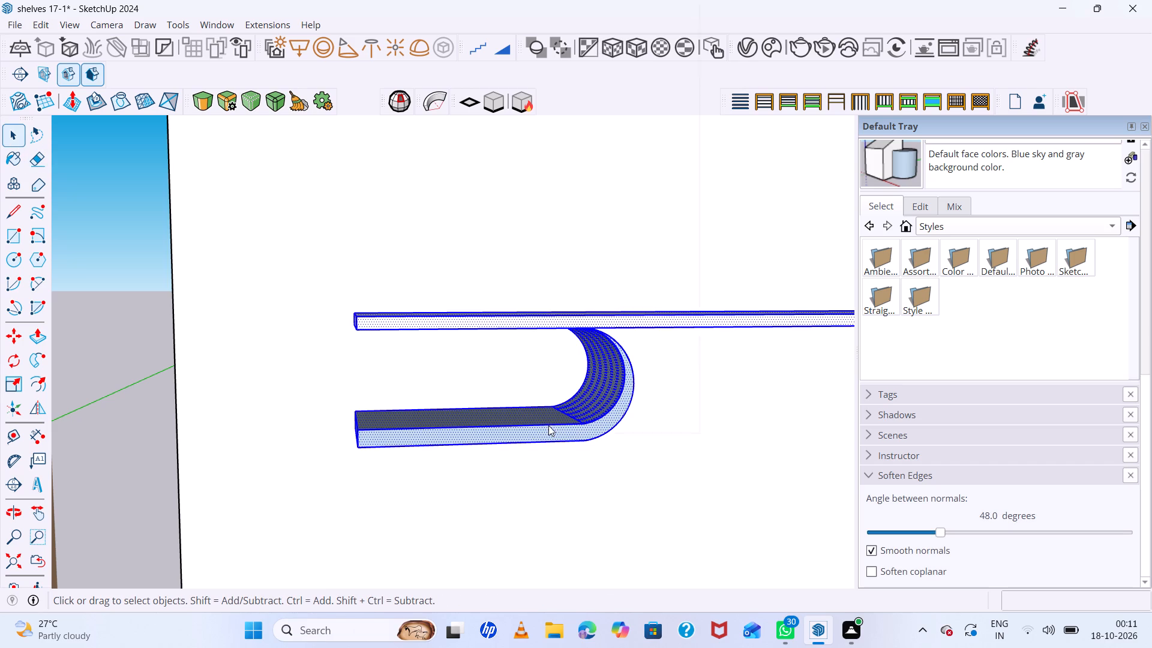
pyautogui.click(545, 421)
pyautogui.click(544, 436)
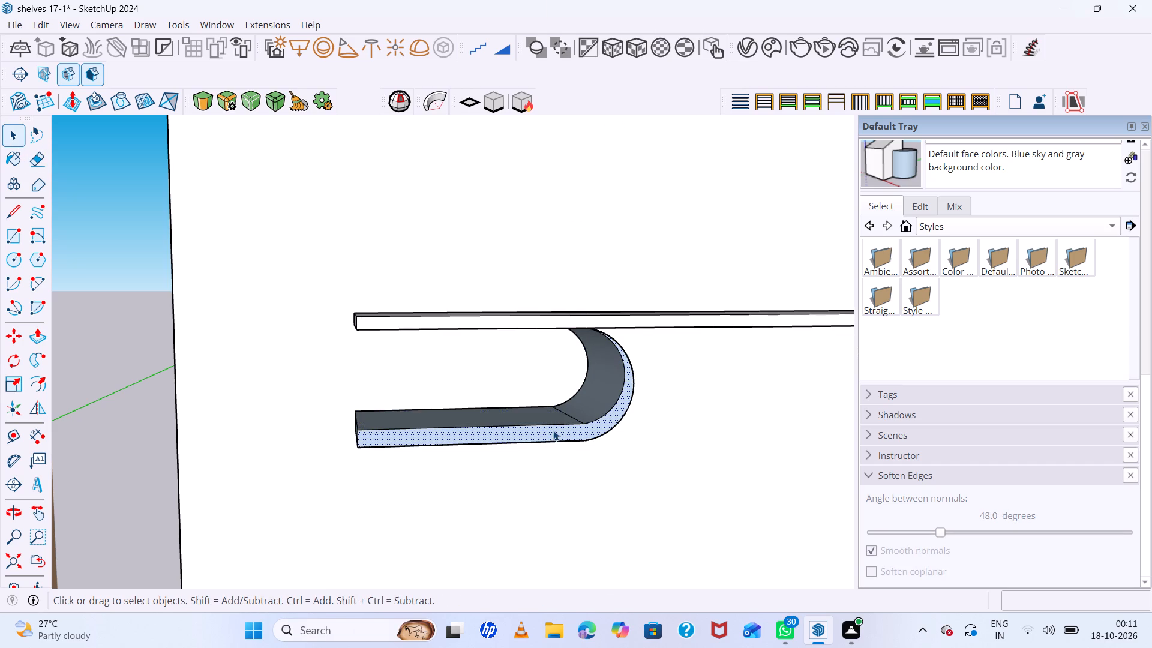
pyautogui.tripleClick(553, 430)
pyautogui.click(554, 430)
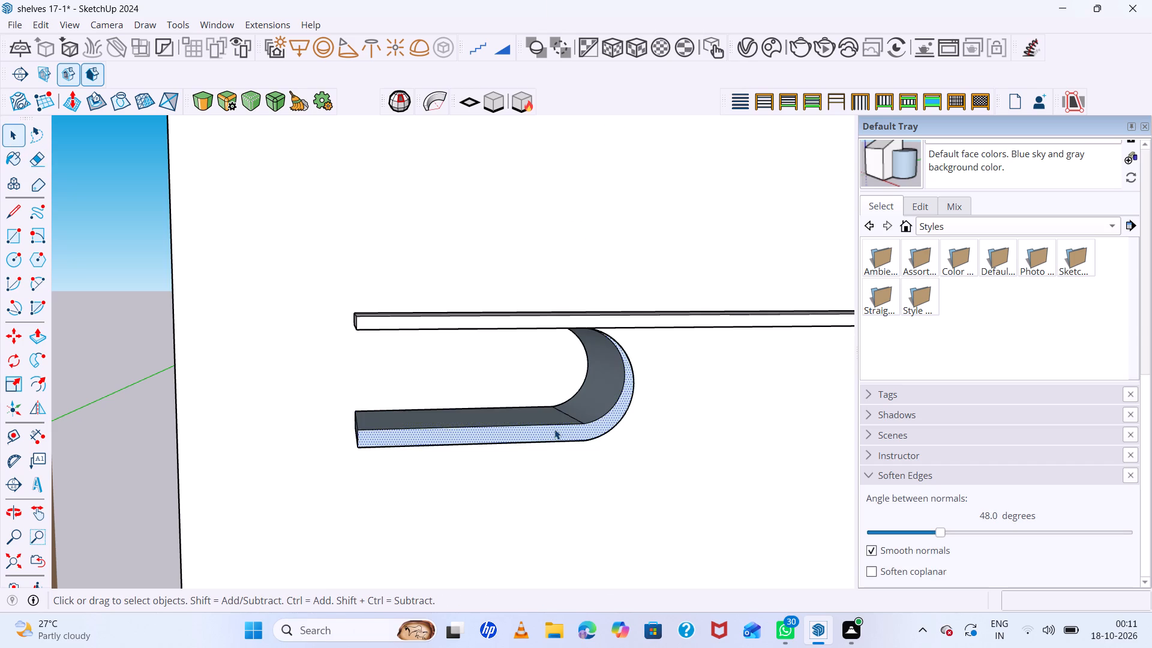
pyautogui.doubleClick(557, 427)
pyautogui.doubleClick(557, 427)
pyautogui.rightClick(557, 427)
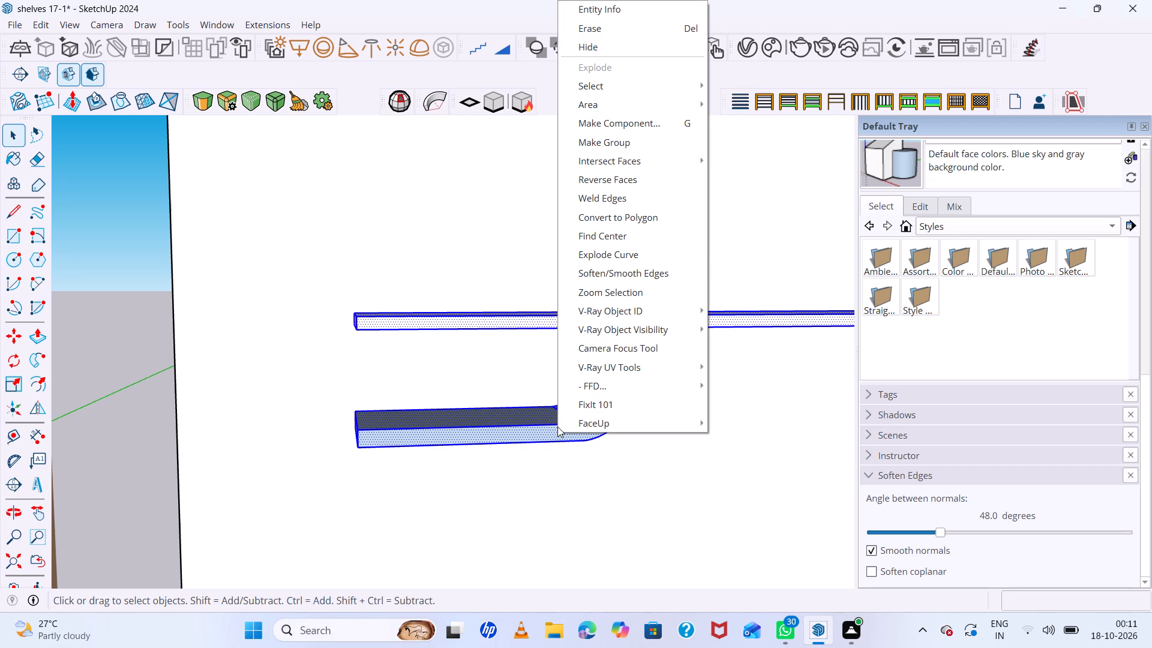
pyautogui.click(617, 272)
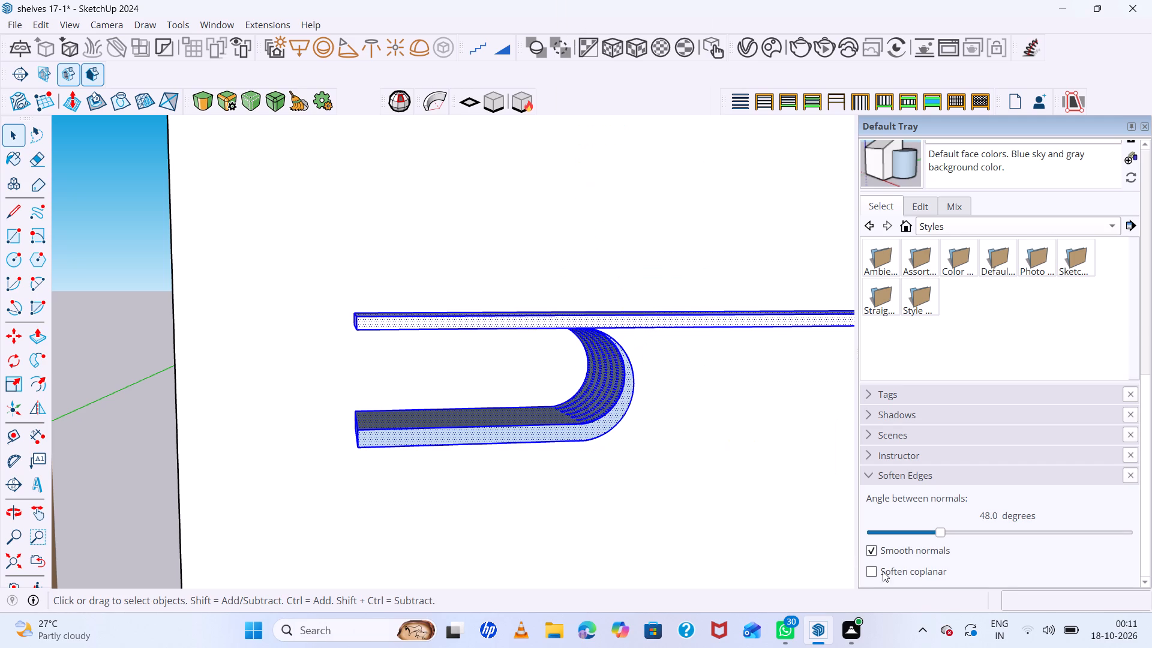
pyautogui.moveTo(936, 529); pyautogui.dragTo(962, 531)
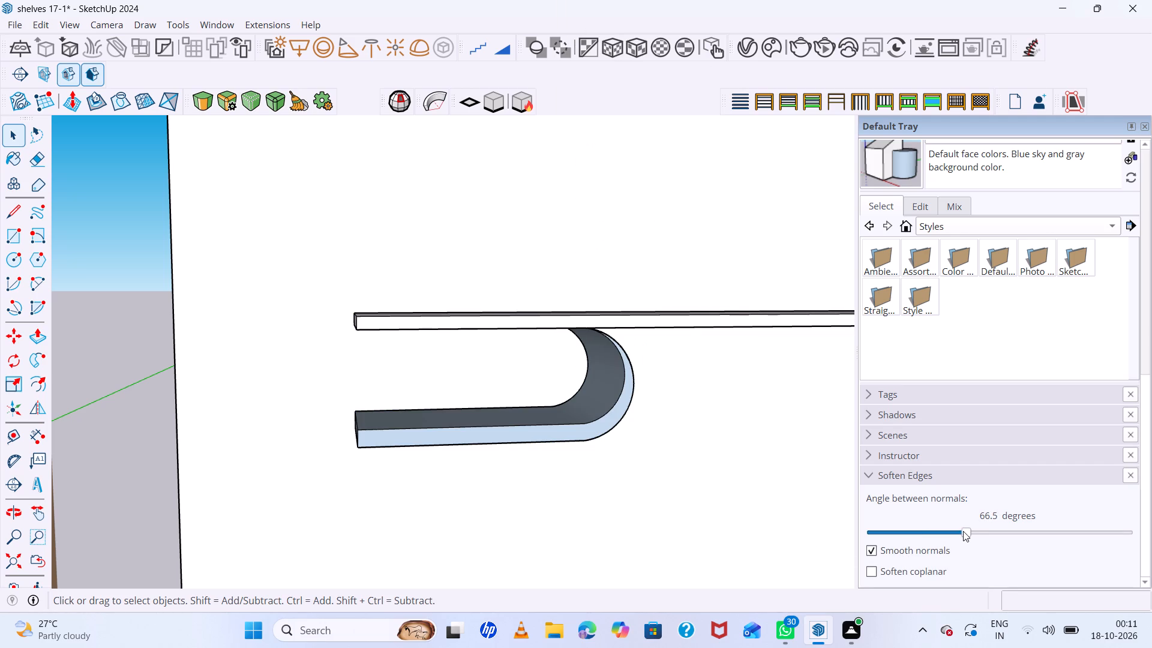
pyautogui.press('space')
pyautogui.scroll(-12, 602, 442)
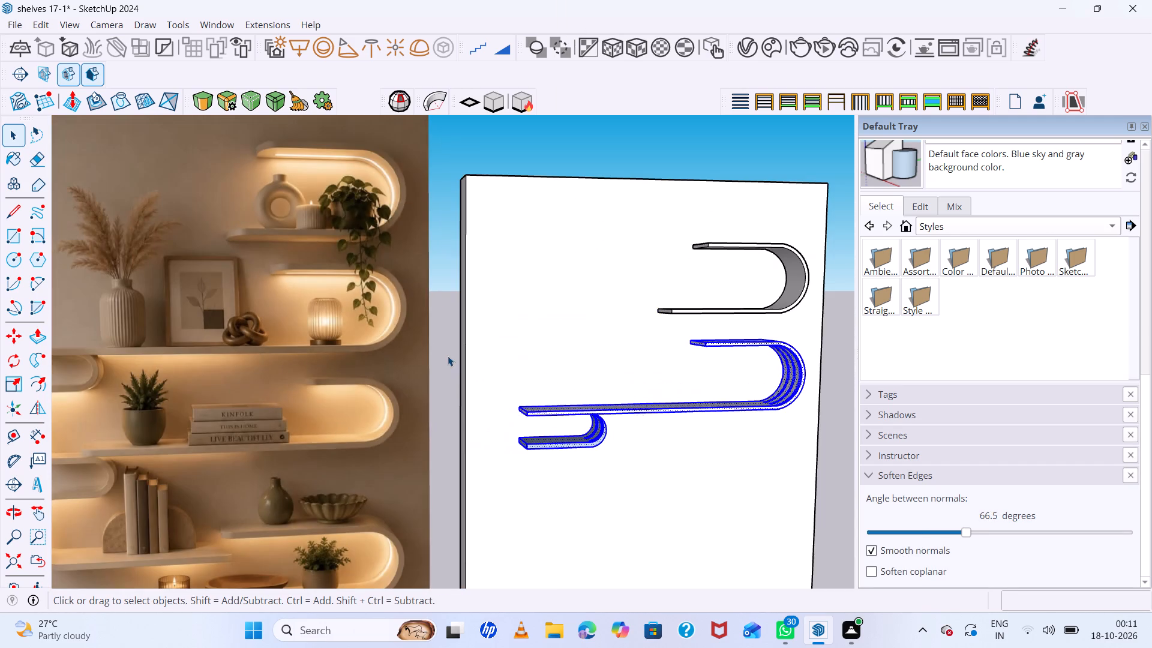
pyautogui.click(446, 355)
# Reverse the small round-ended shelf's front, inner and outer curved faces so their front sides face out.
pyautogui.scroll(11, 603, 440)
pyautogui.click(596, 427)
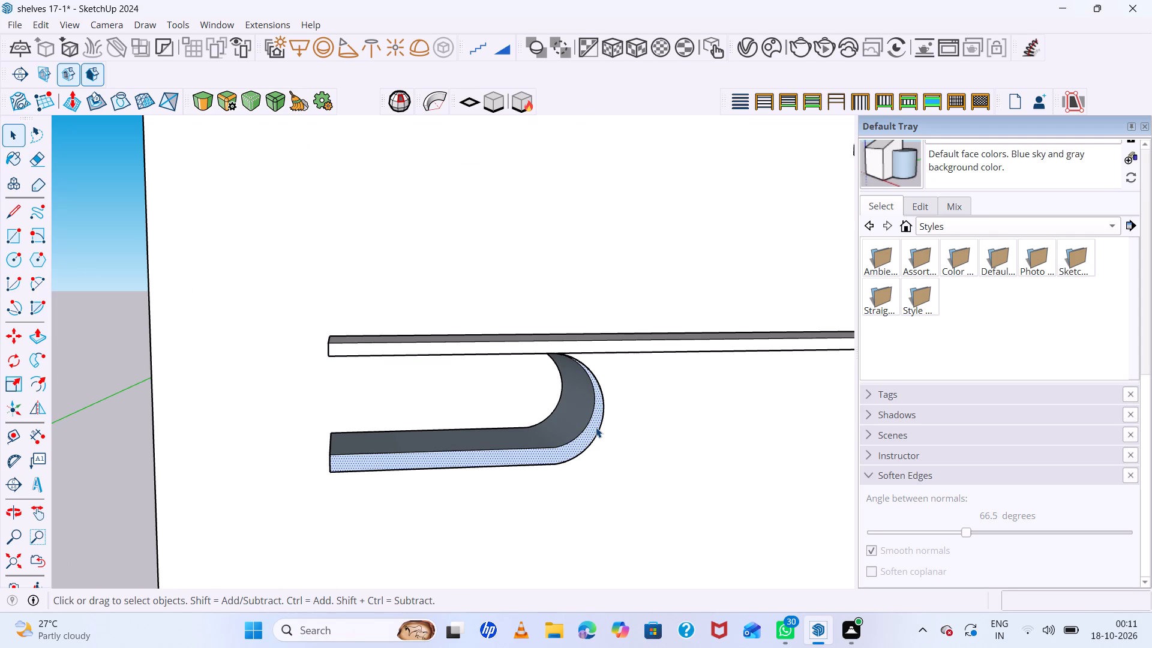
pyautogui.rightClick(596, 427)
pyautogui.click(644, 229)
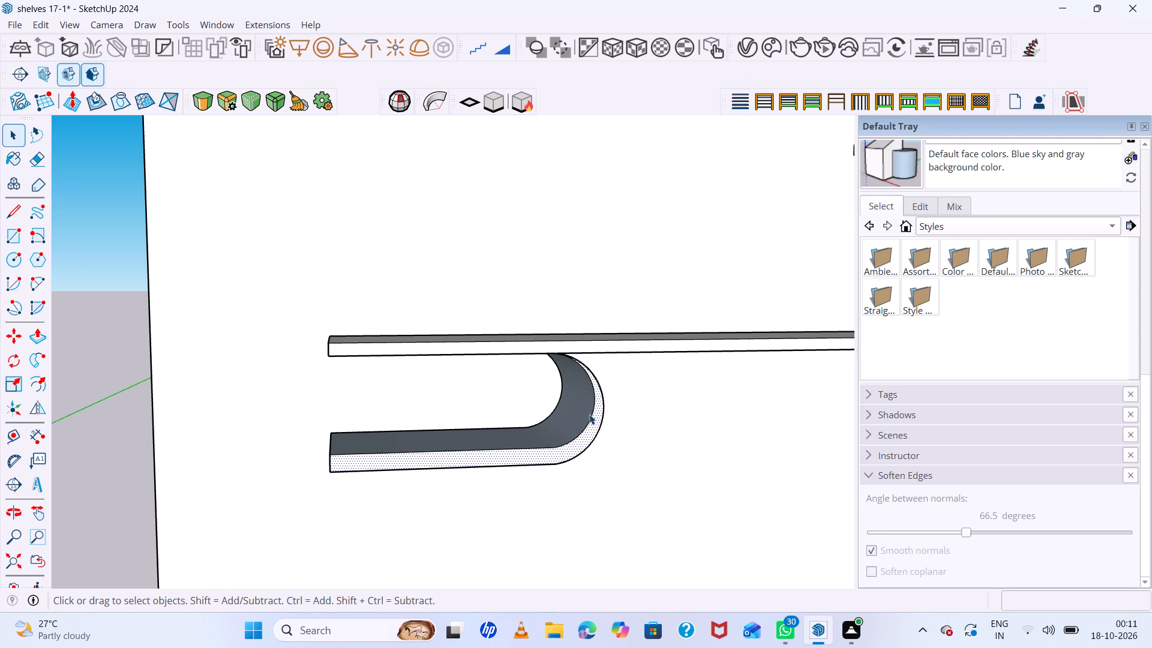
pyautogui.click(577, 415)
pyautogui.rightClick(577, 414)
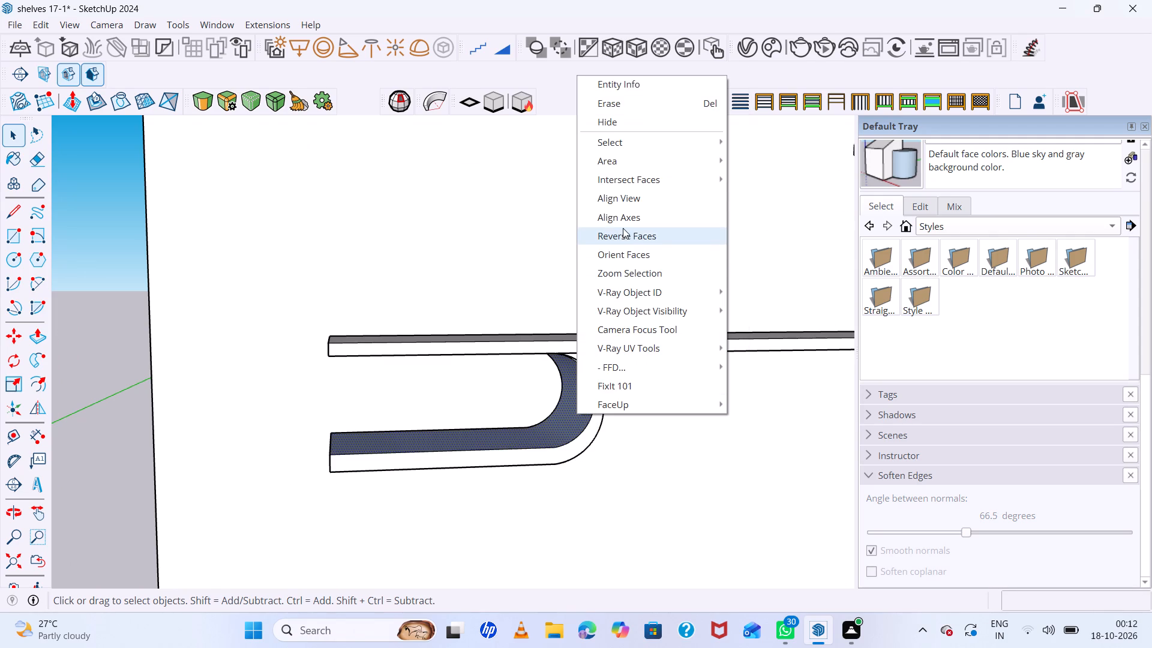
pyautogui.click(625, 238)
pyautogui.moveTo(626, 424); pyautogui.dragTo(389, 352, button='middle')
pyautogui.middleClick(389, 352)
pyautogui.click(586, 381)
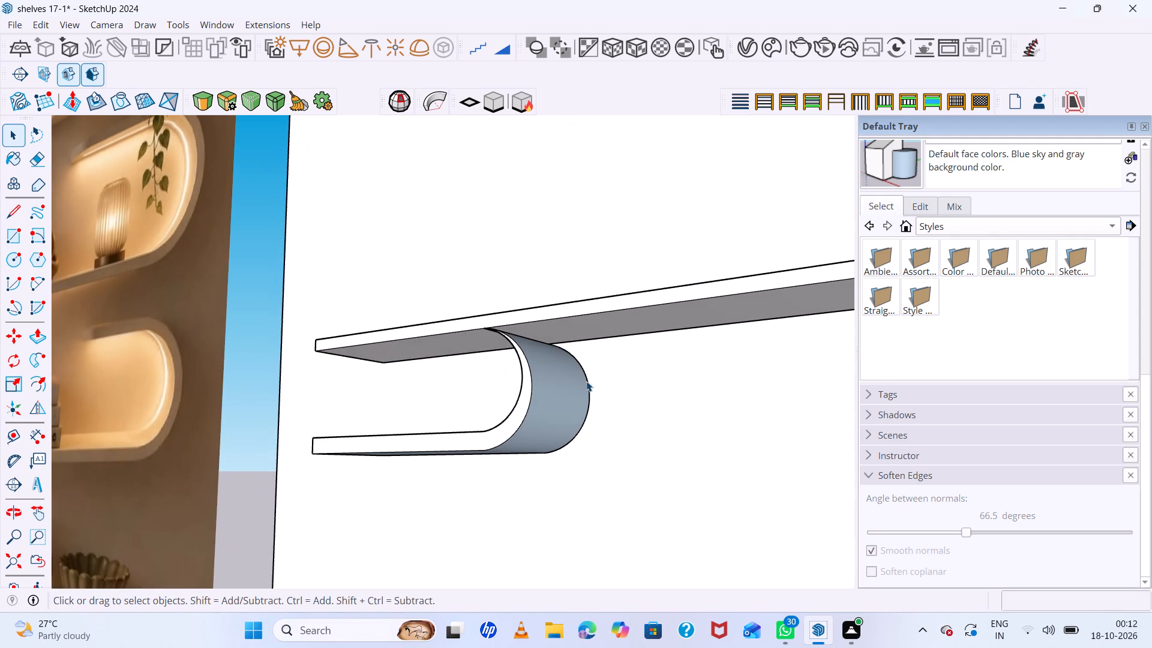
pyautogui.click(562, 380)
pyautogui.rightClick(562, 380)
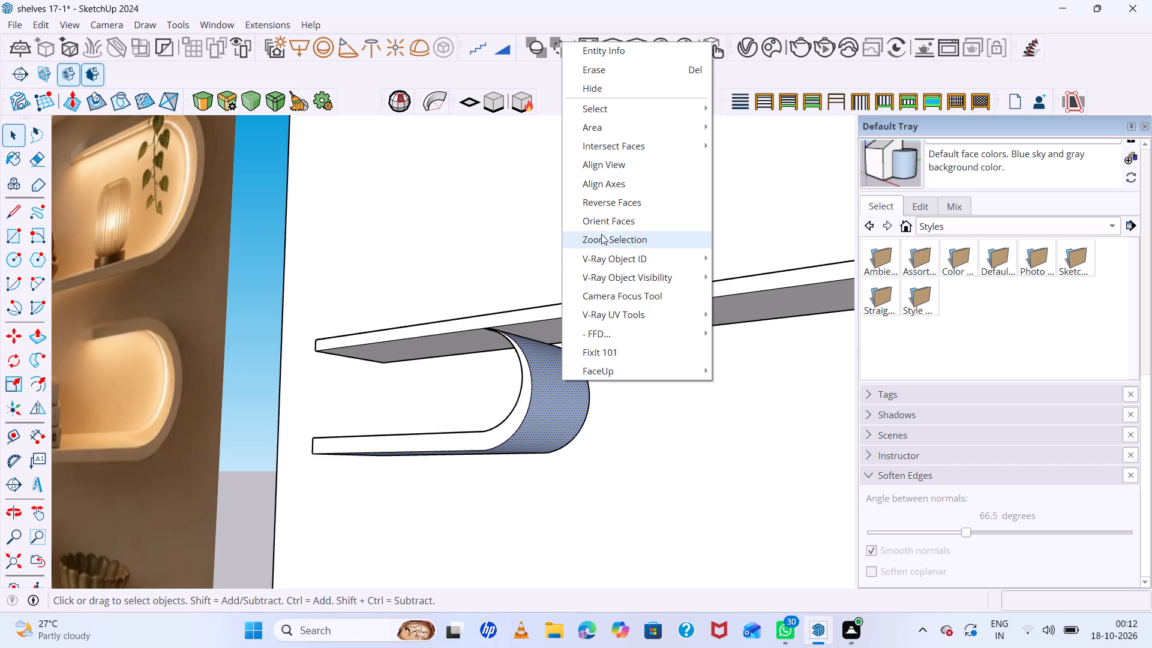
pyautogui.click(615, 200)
# Compare the hollowed small shelf and the whole panel with the reference photo.
pyautogui.scroll(-20, 469, 520)
pyautogui.moveTo(445, 515); pyautogui.dragTo(580, 534, button='middle')
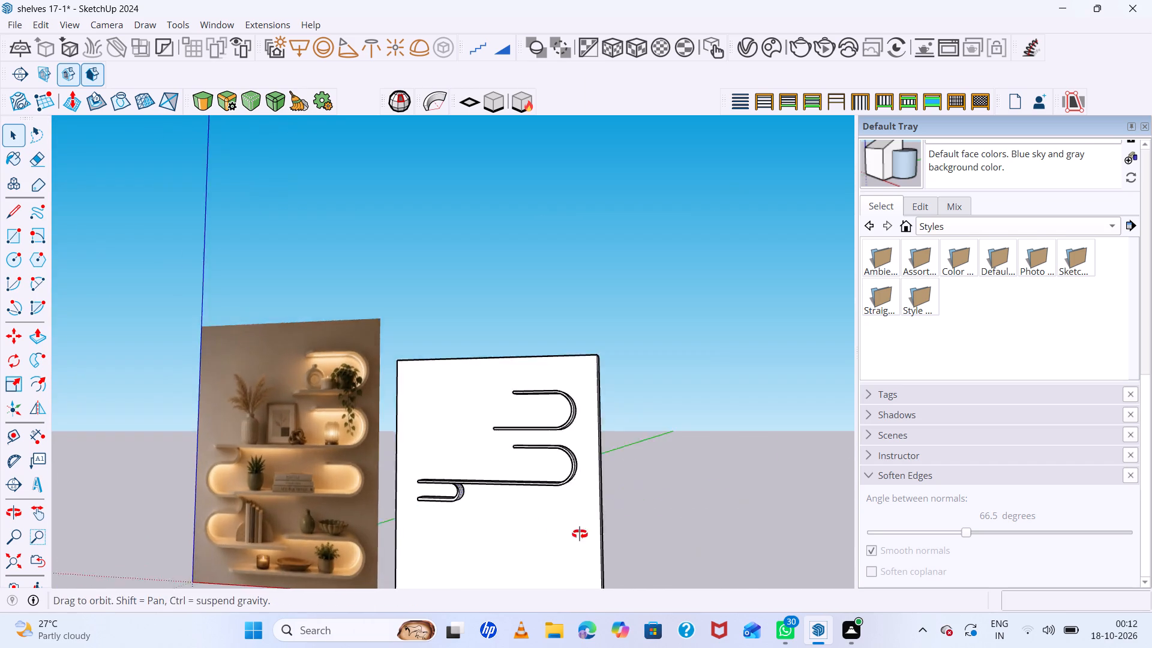
pyautogui.moveTo(580, 534); pyautogui.dragTo(595, 536, button='middle')
pyautogui.scroll(10, 447, 508)
pyautogui.moveTo(473, 503); pyautogui.dragTo(551, 498, button='middle')
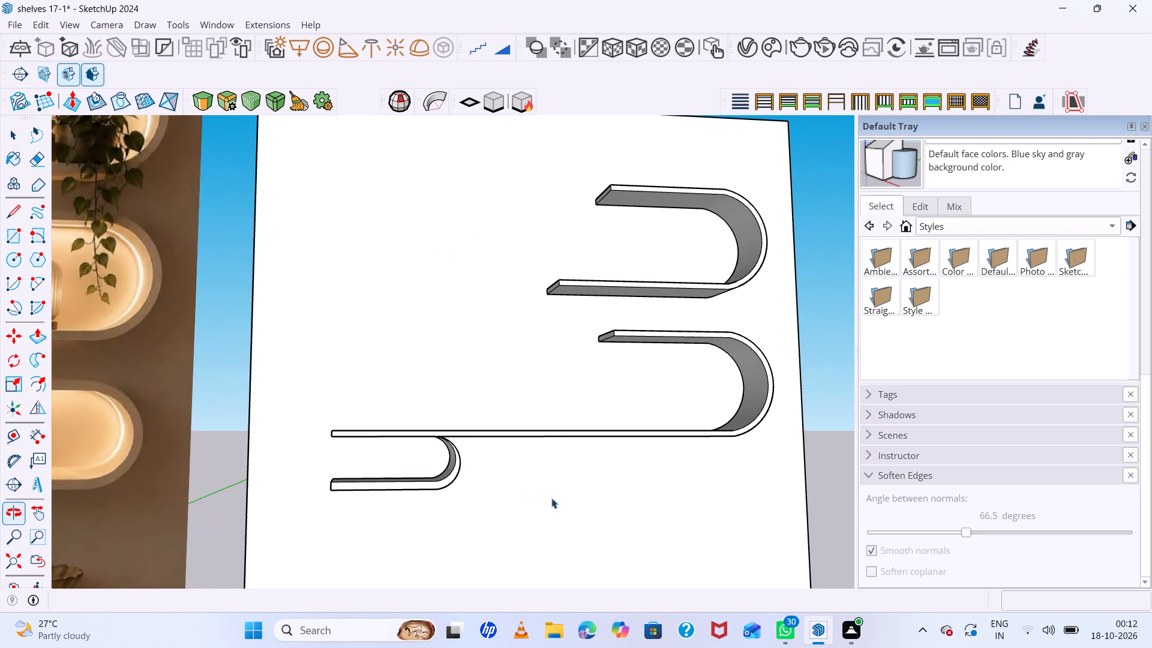
pyautogui.scroll(8, 488, 469)
pyautogui.scroll(-20, 361, 415)
pyautogui.scroll(-4, 361, 415)
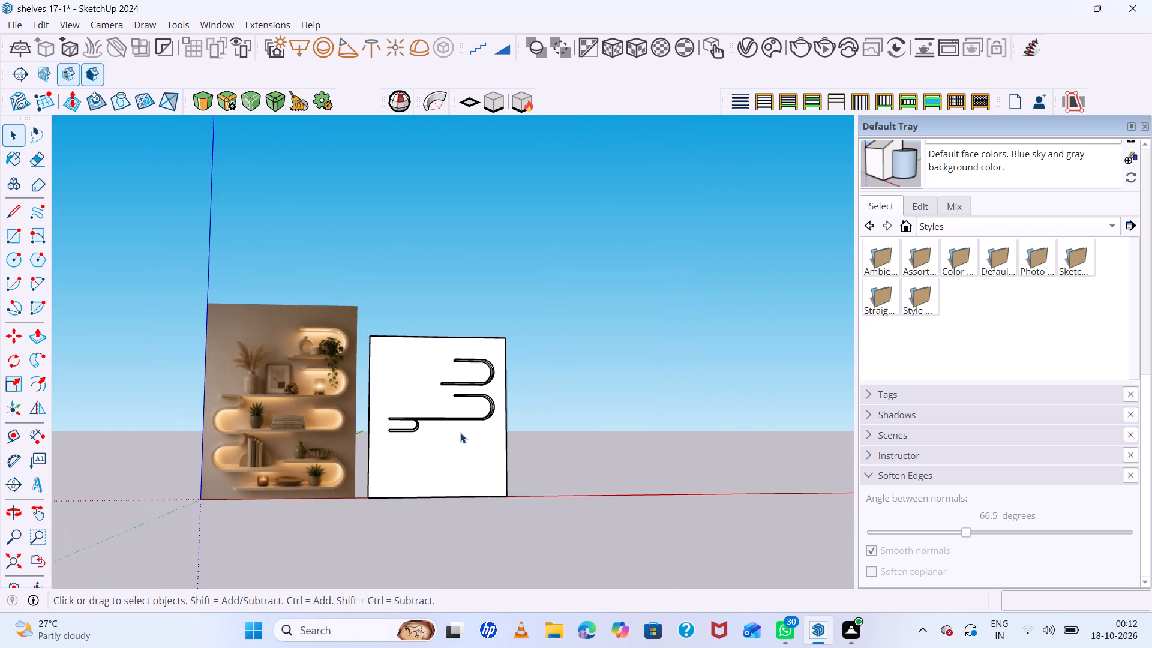
pyautogui.moveTo(528, 445); pyautogui.dragTo(512, 486, button='middle')
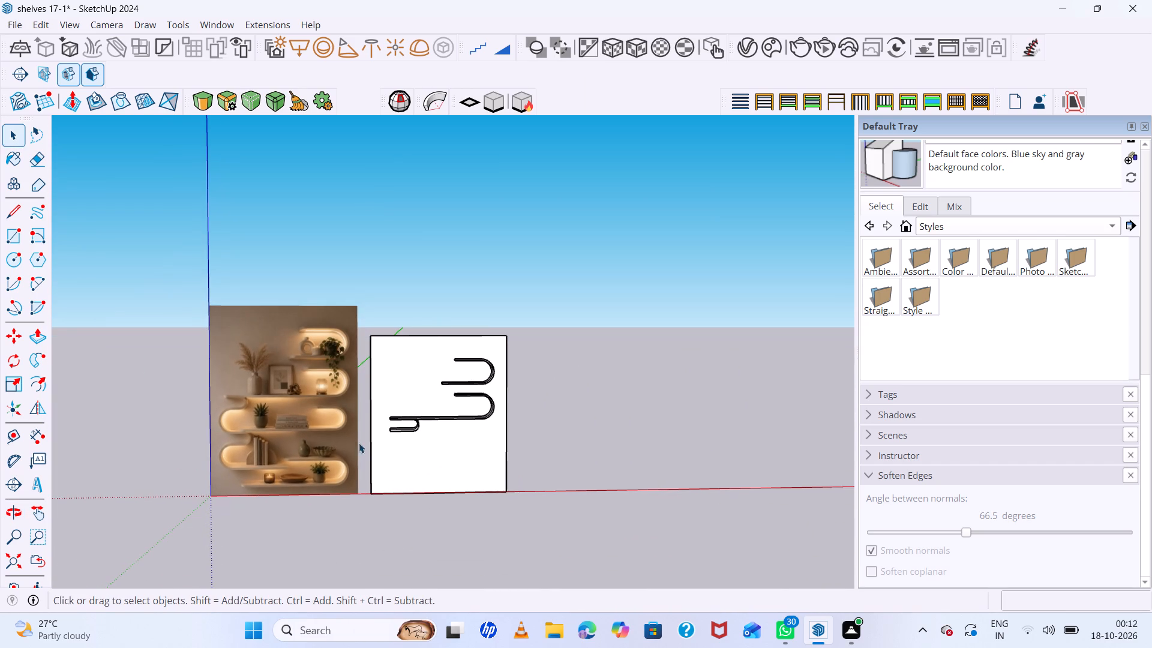
pyautogui.scroll(6, 359, 438)
pyautogui.scroll(5, 470, 451)
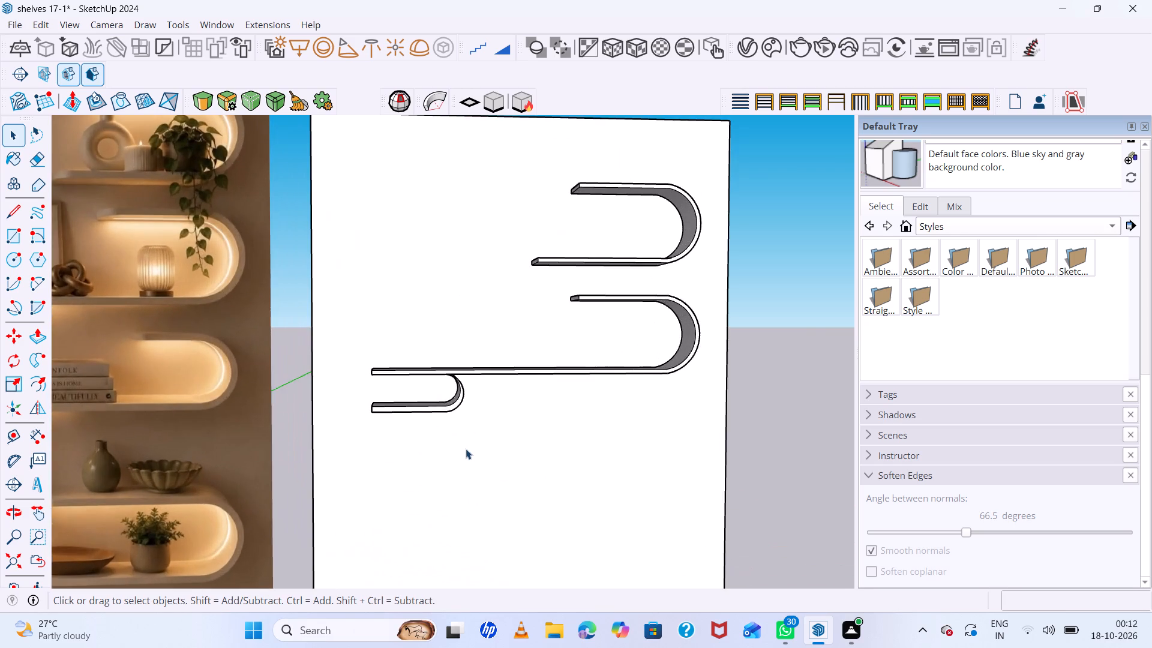
pyautogui.scroll(-6, 452, 443)
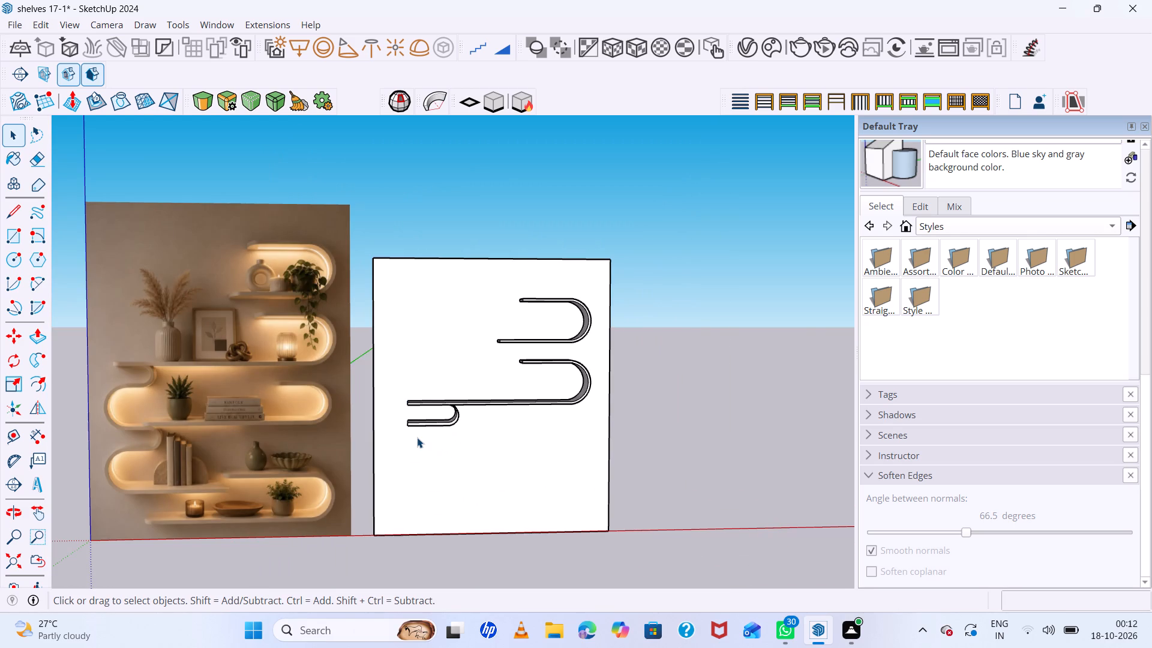
# Undo the small shelf's face reversals, softening and hollowing, back to the solid round-ended block with its inner outline.
pyautogui.hotkey('ctrl', 'z')
pyautogui.hotkey('ctrl', 'z')
pyautogui.hotkey('ctrl', 'z')
pyautogui.hotkey('ctrl', 'z')
pyautogui.hotkey('ctrl', 'z')
pyautogui.hotkey('ctrl', 'z')
pyautogui.hotkey('ctrl', 'z')
pyautogui.hotkey('ctrl', 'z')
# Examine the solid round-ended block's left end and its place under the long shelf against the reference photo.
pyautogui.scroll(4, 434, 428)
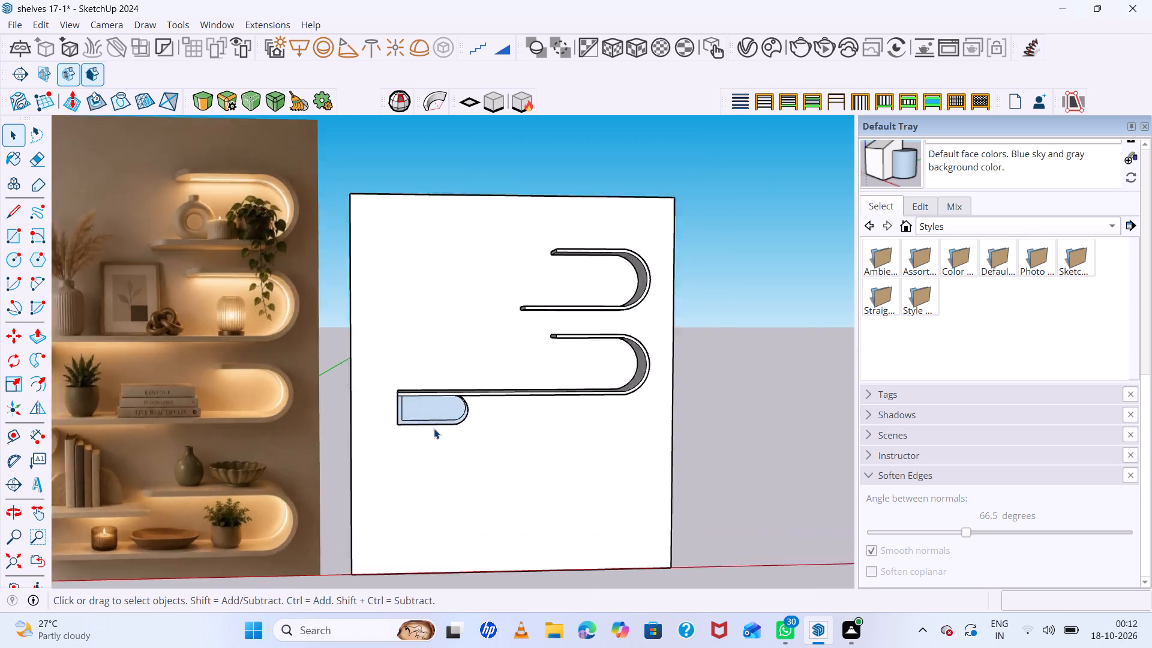
pyautogui.scroll(2, 434, 428)
pyautogui.moveTo(563, 373); pyautogui.dragTo(736, 373, button='middle')
pyautogui.scroll(6, 395, 426)
pyautogui.scroll(-7, 435, 415)
pyautogui.moveTo(509, 421); pyautogui.dragTo(391, 429, button='middle')
pyautogui.scroll(-8, 481, 422)
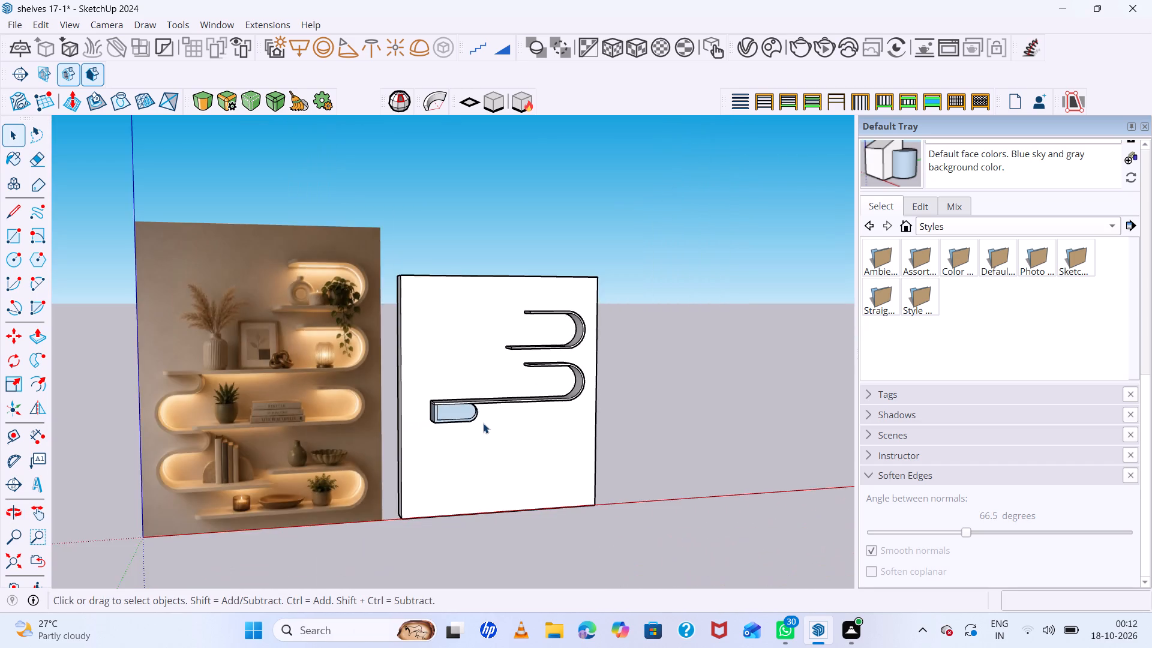
pyautogui.scroll(-5, 483, 423)
pyautogui.moveTo(483, 423); pyautogui.dragTo(440, 420, button='middle')
pyautogui.scroll(13, 437, 418)
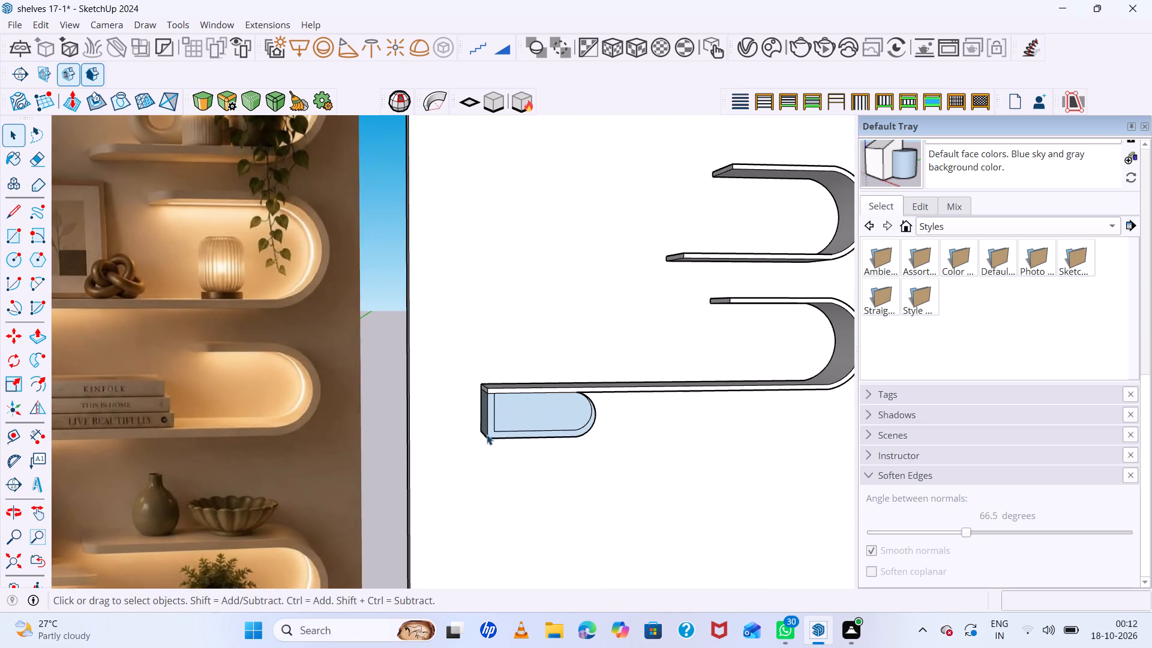
pyautogui.moveTo(487, 434); pyautogui.dragTo(489, 415, button='middle')
pyautogui.scroll(7, 486, 431)
pyautogui.moveTo(486, 431); pyautogui.dragTo(581, 428, button='middle')
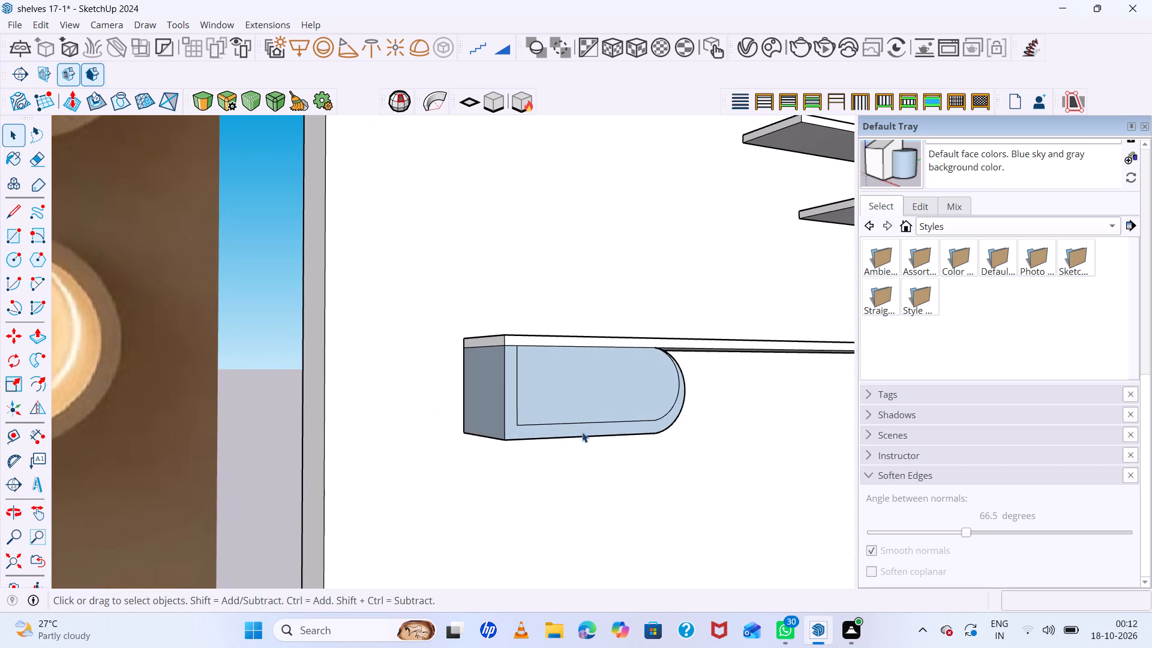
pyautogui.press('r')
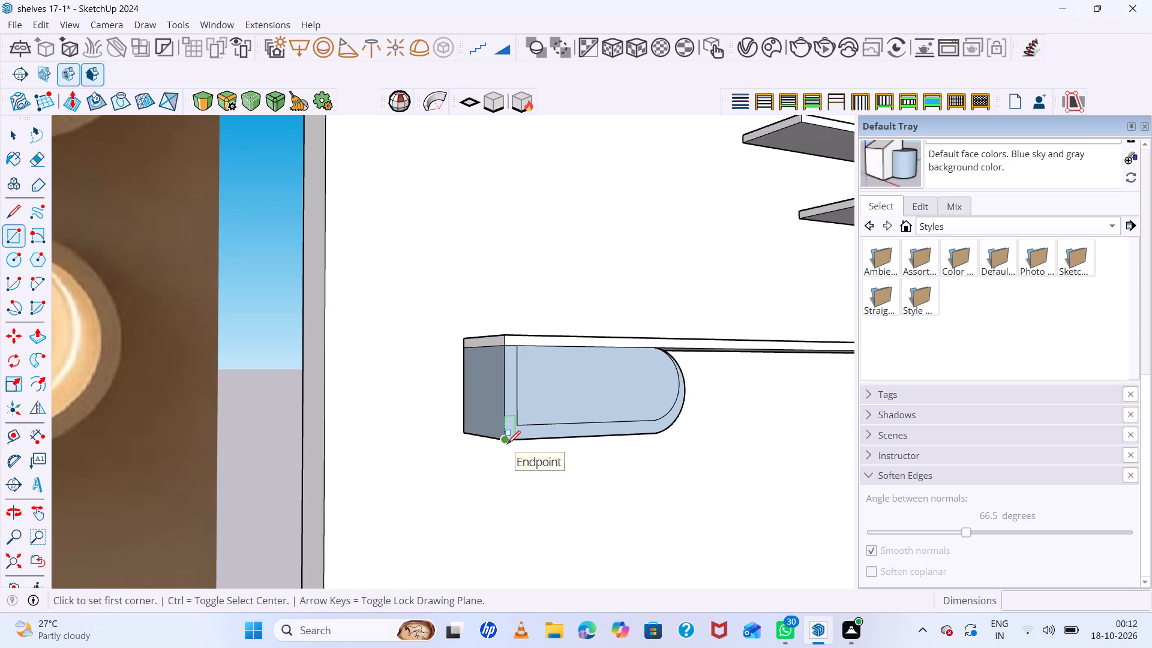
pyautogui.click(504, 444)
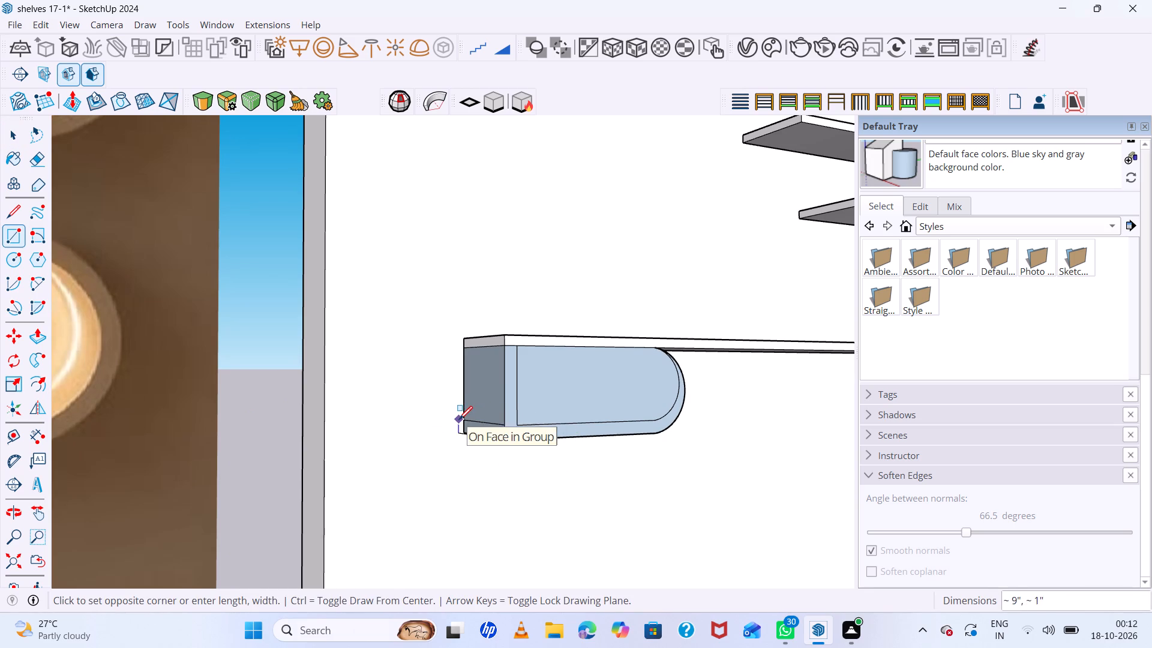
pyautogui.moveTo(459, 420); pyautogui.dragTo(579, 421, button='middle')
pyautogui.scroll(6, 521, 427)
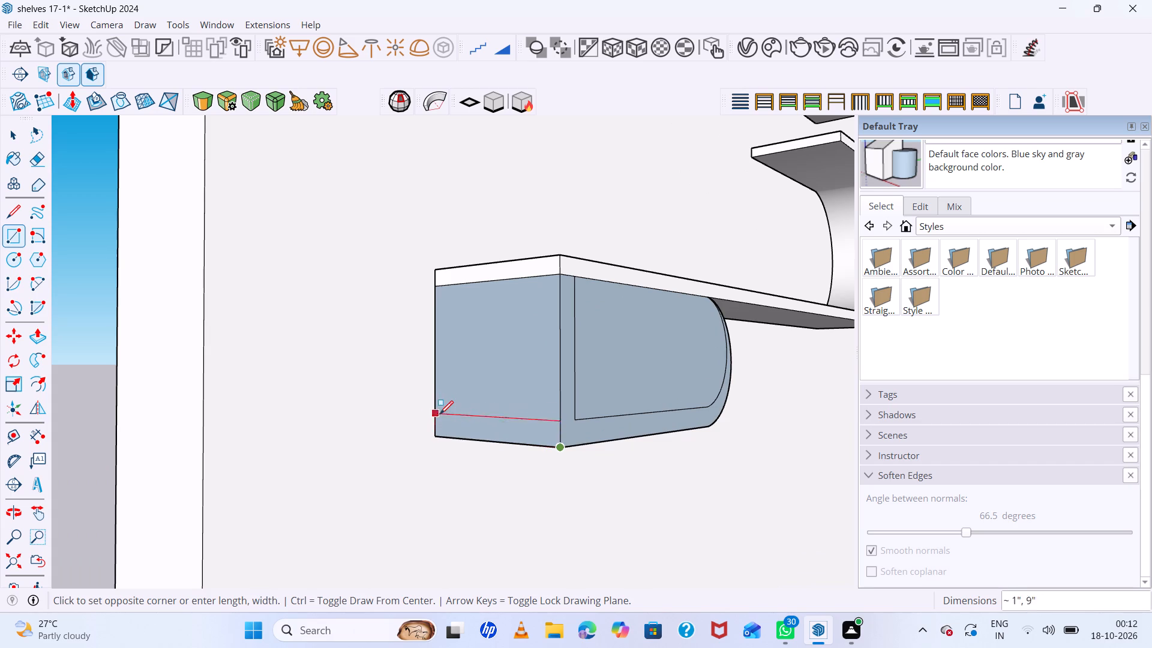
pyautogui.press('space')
# Draw lines from the inner outline's bottom-left corner to the block's front edge and across its left end face to the back edge.
pyautogui.press('l')
pyautogui.scroll(6, 579, 420)
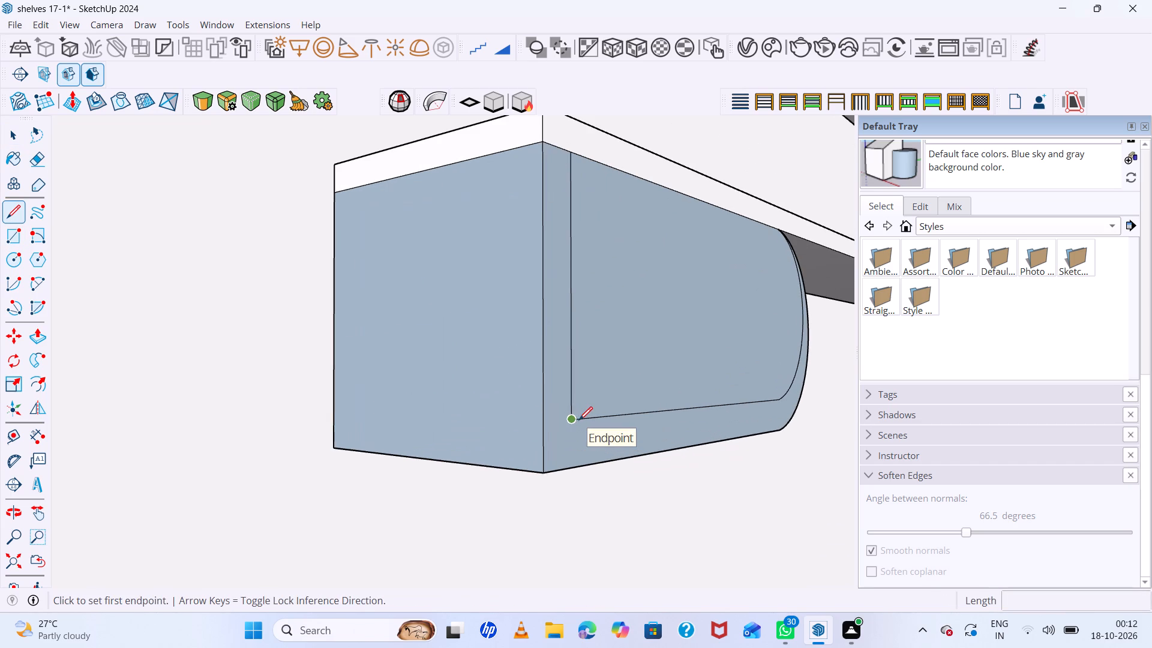
pyautogui.click(572, 420)
pyautogui.click(545, 421)
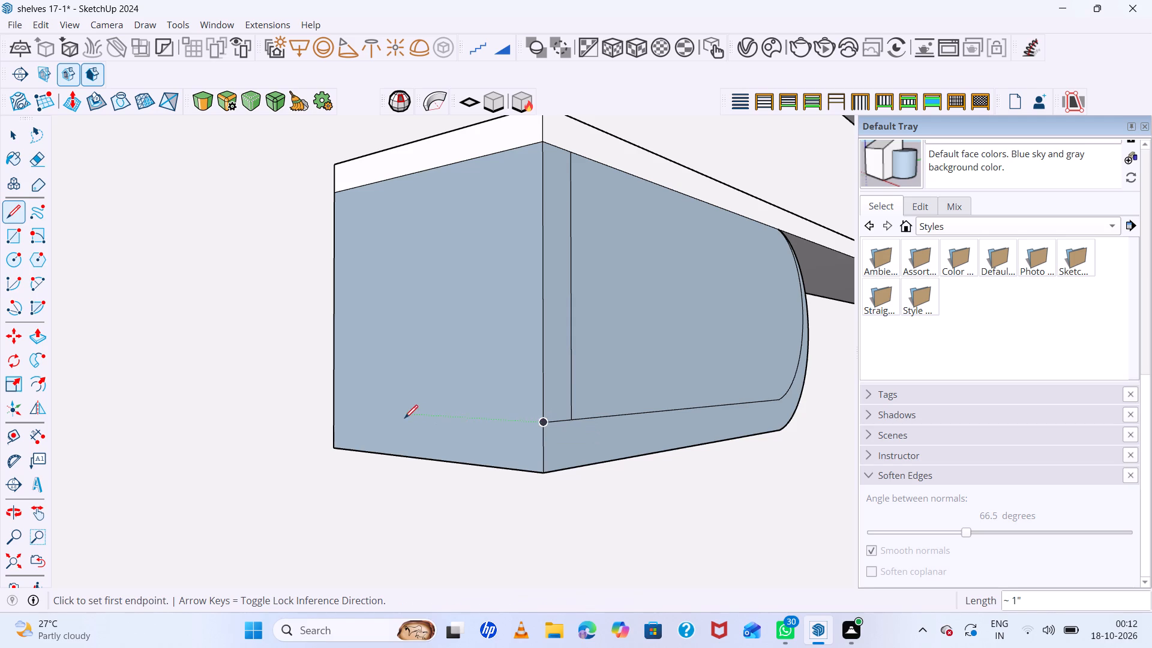
pyautogui.click(334, 413)
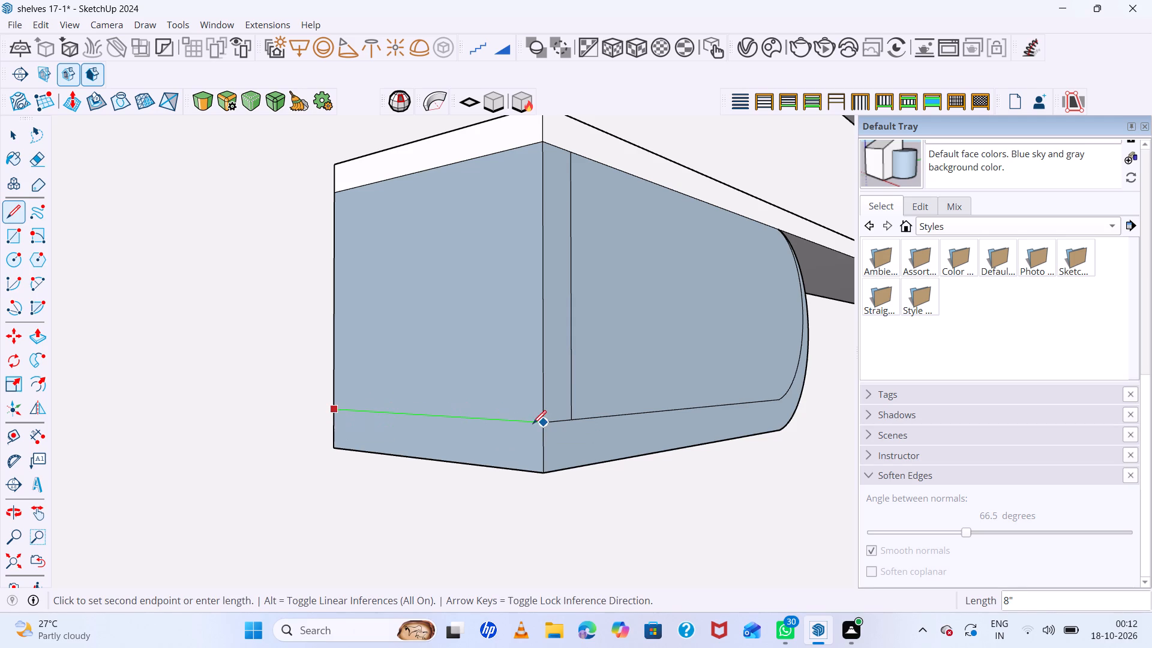
pyautogui.click(544, 424)
pyautogui.press('space')
# Push/Pull the bottom strip of the block's left end face 9" outward to lengthen the lower shelf board.
pyautogui.scroll(-6, 524, 430)
pyautogui.click(530, 439)
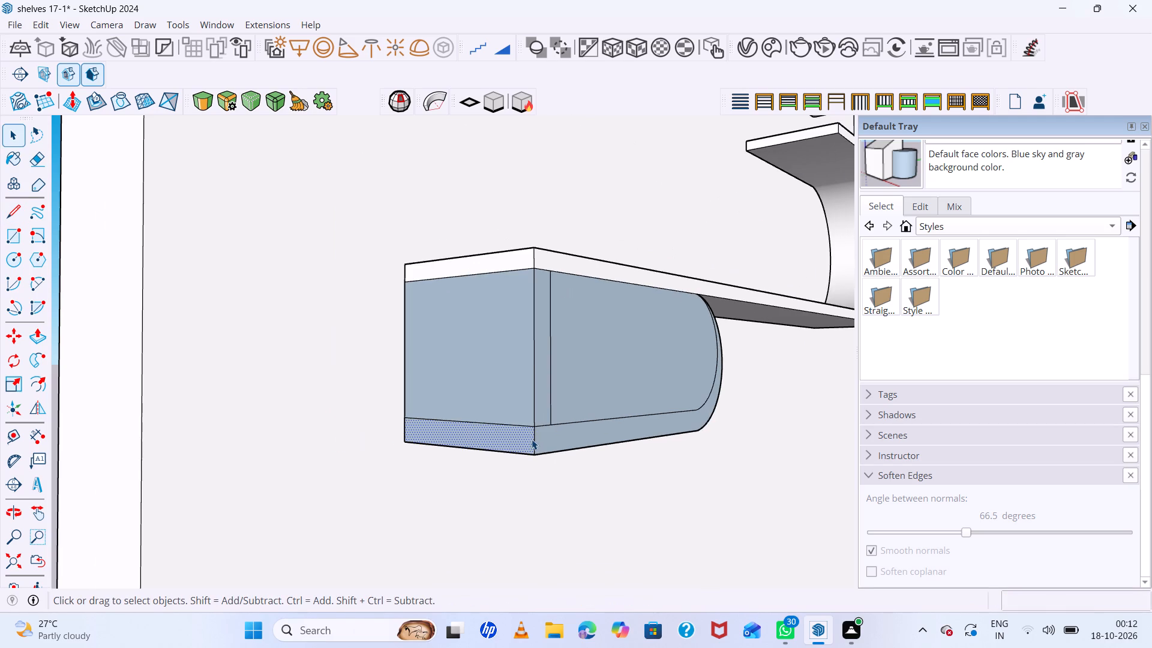
pyautogui.press('p')
pyautogui.click(530, 437)
pyautogui.scroll(-5, 432, 448)
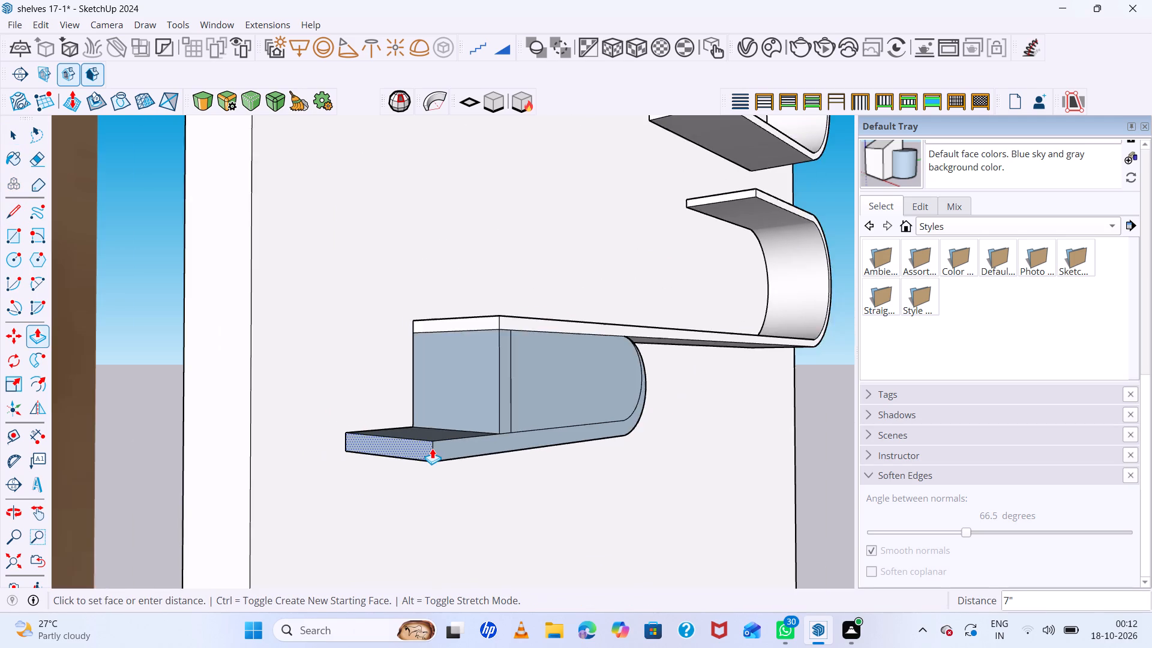
pyautogui.scroll(-1, 432, 448)
pyautogui.moveTo(428, 448); pyautogui.dragTo(310, 416, button='middle')
pyautogui.click(305, 416)
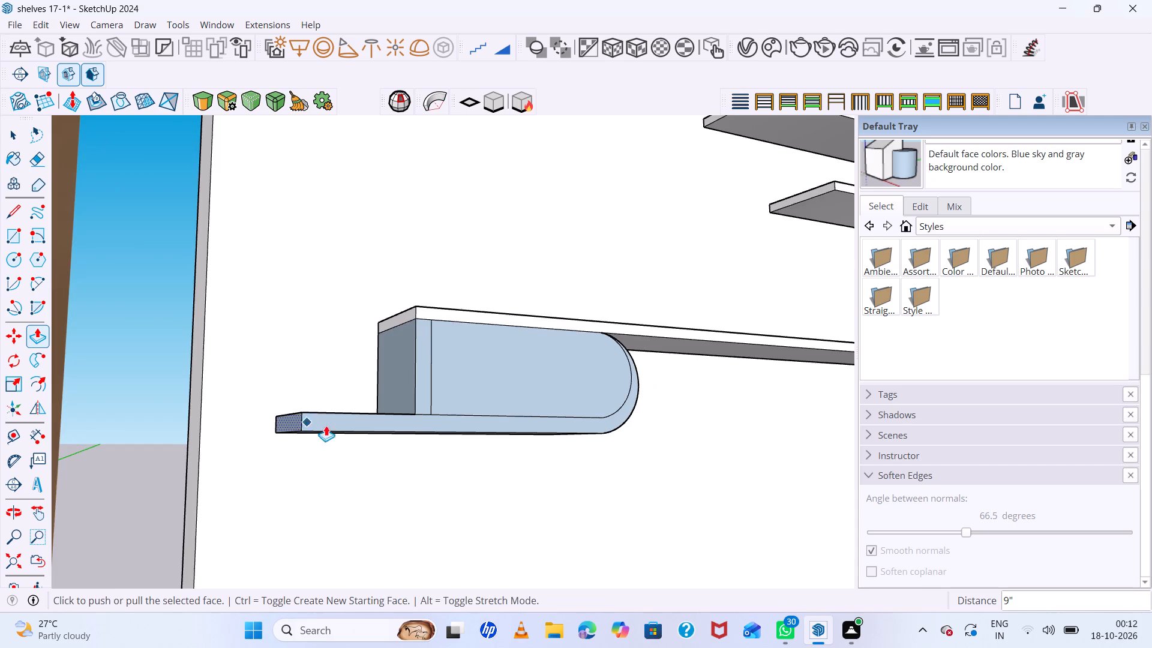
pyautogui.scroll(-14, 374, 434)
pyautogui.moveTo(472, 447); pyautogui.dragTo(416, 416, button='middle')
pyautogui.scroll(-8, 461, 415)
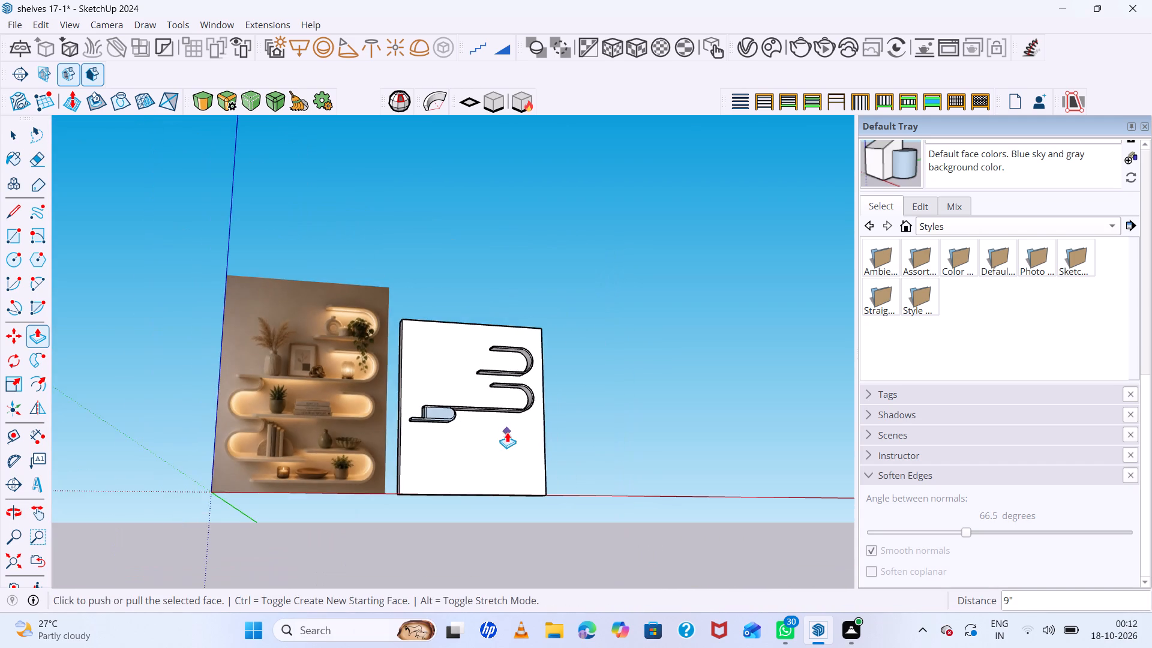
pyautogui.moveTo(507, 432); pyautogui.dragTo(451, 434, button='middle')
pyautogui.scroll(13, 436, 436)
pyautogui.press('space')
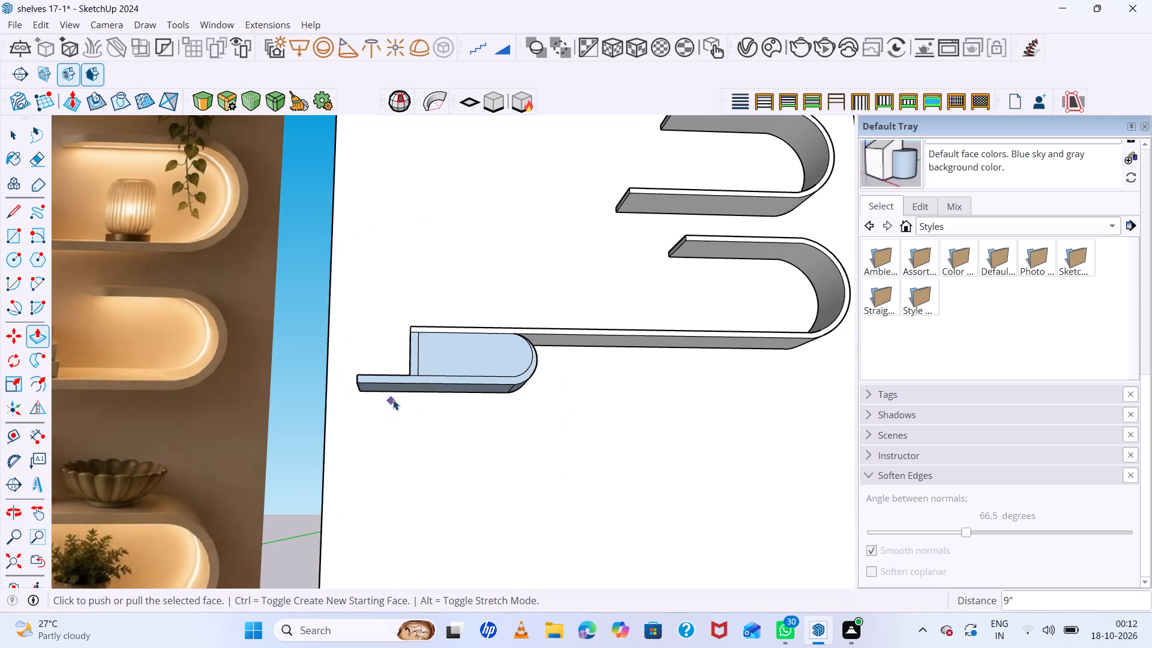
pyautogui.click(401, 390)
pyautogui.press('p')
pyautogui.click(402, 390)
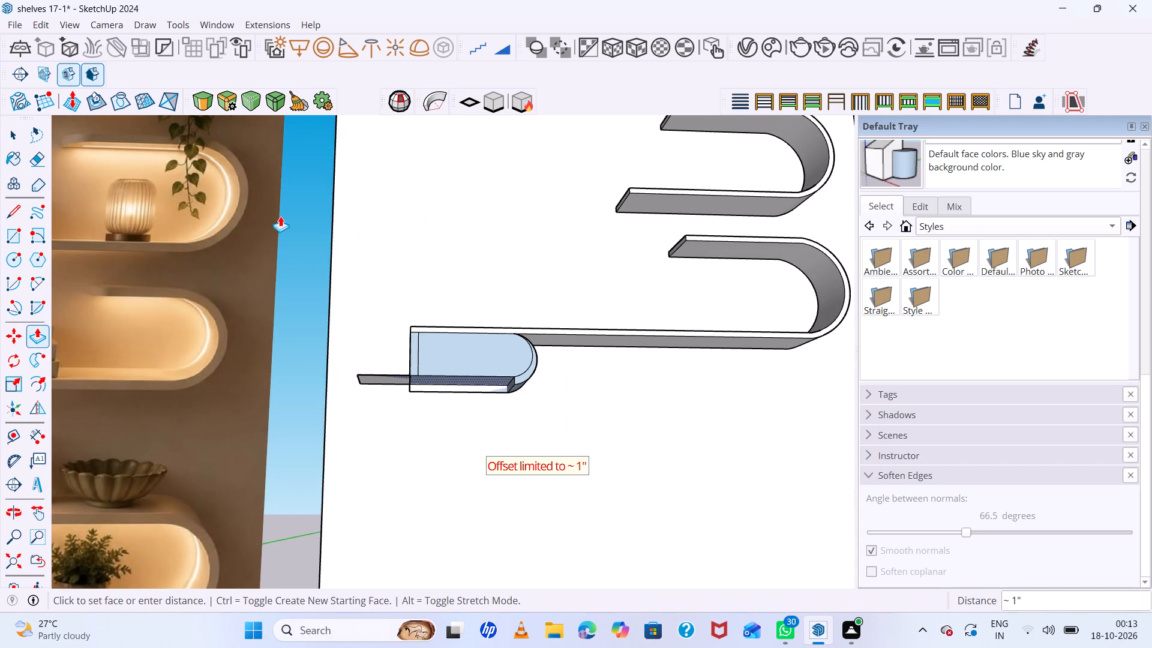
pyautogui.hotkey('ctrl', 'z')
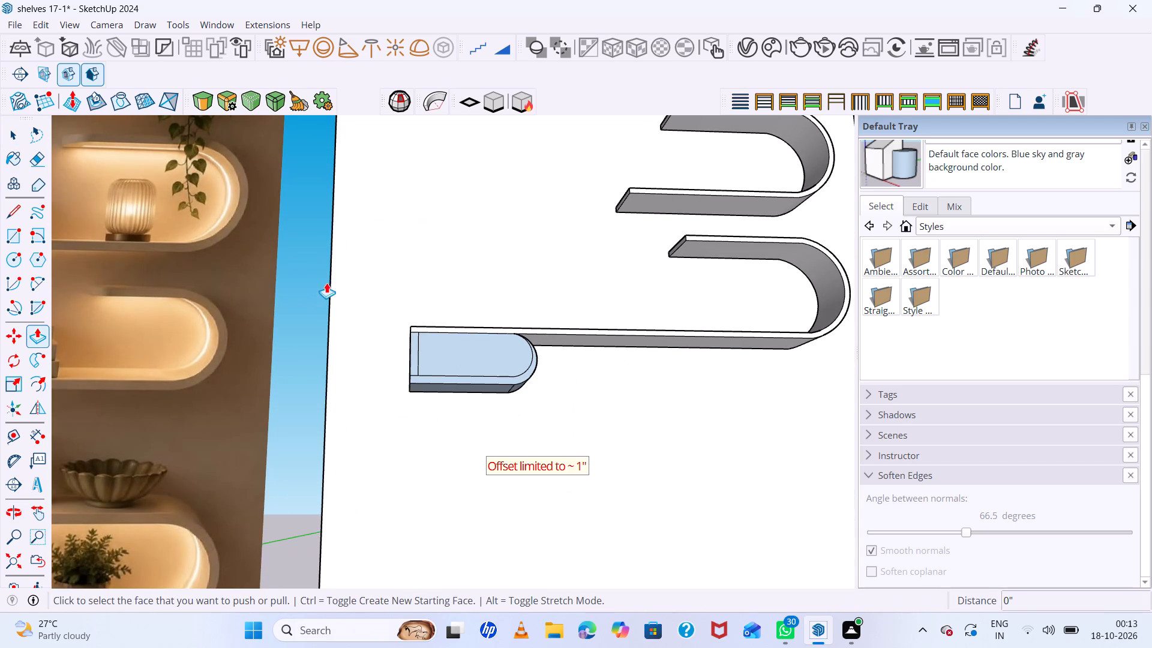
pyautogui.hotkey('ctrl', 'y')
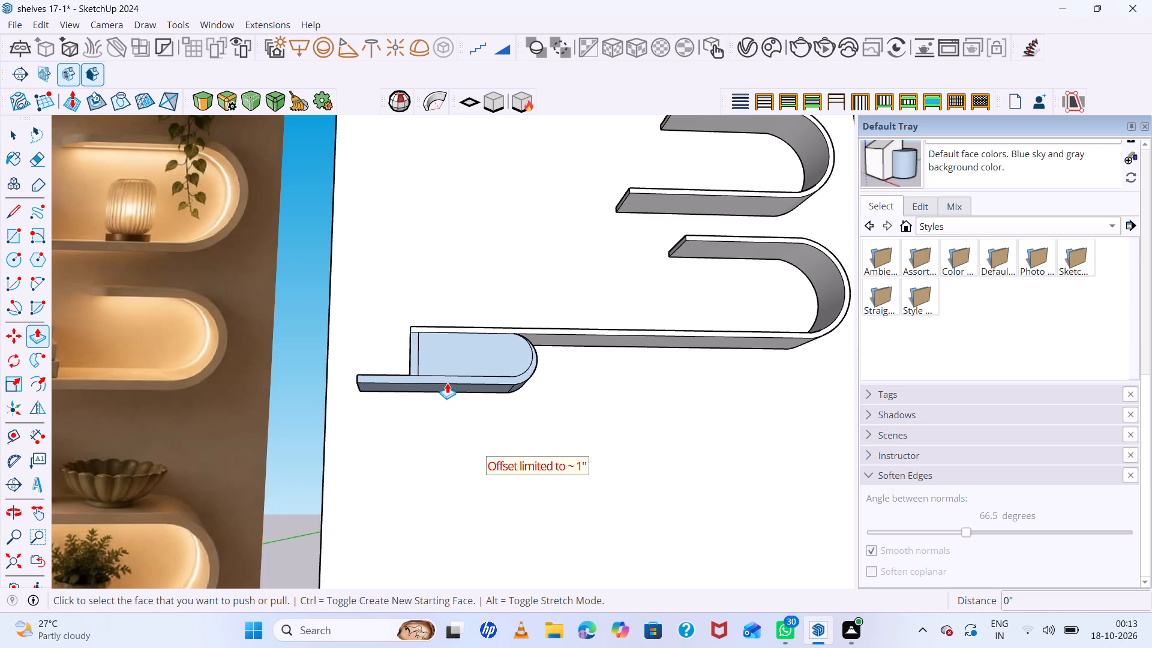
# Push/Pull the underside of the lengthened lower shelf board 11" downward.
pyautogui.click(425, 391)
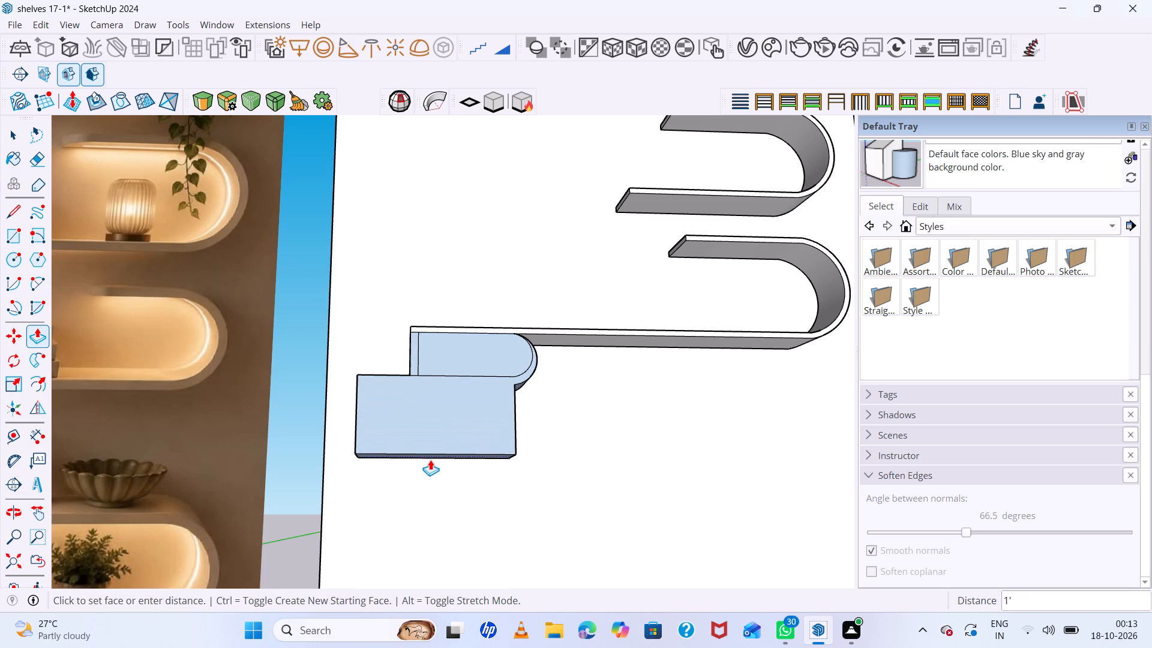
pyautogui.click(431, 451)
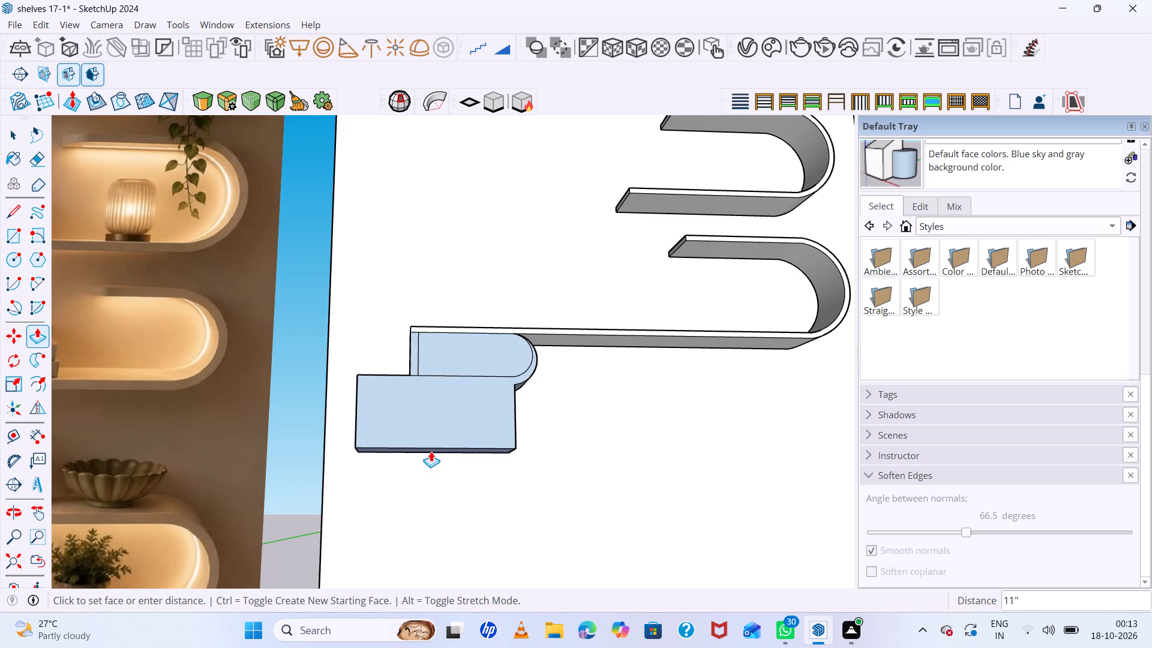
# Examine the deepened lower board and the round-ended block above it against the curved shelves in the reference photo.
pyautogui.scroll(1, 559, 421)
pyautogui.moveTo(559, 421); pyautogui.dragTo(313, 398, button='middle')
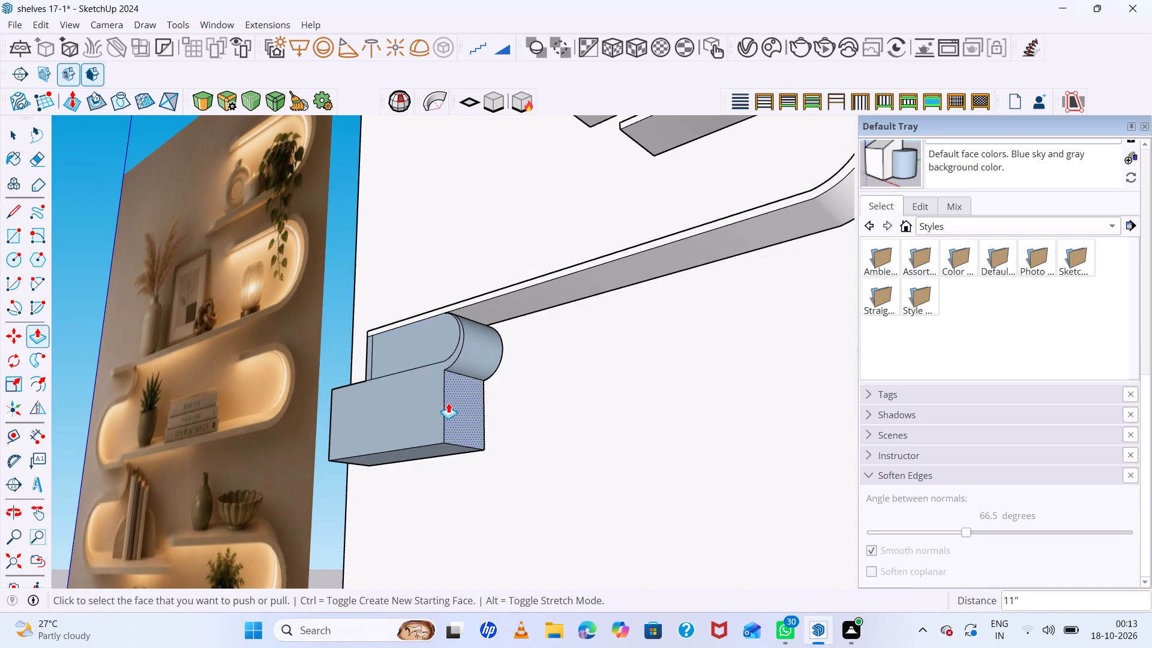
pyautogui.scroll(-6, 451, 406)
pyautogui.moveTo(460, 406); pyautogui.dragTo(724, 419, button='middle')
pyautogui.scroll(-8, 655, 402)
pyautogui.scroll(8, 388, 394)
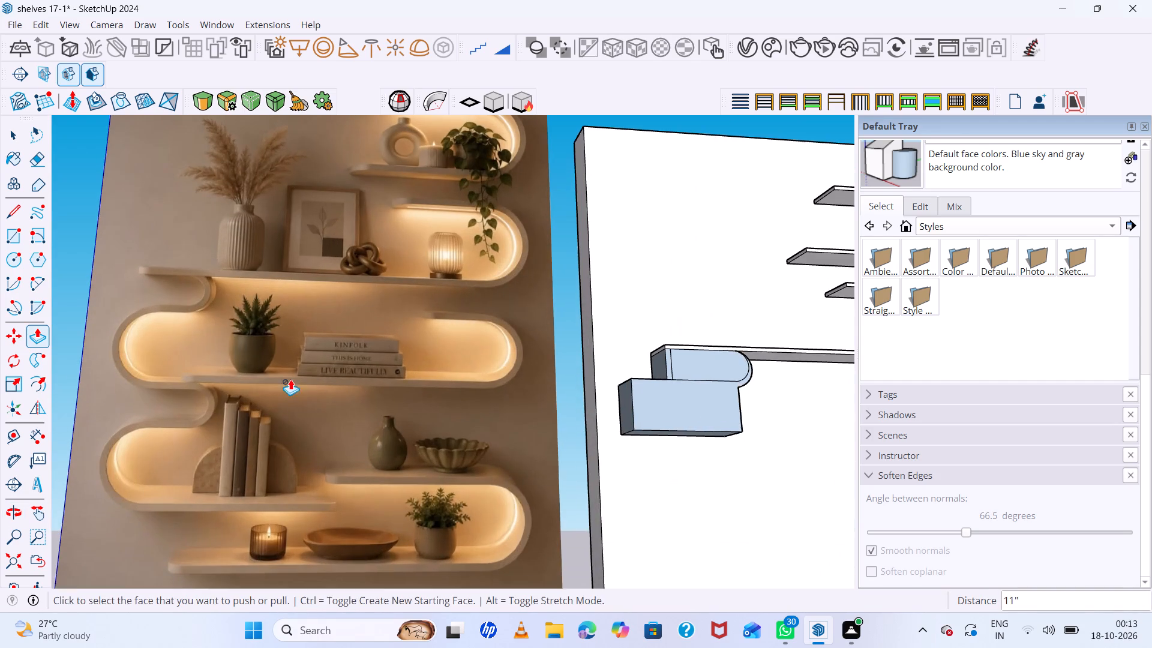
pyautogui.scroll(-1, 256, 346)
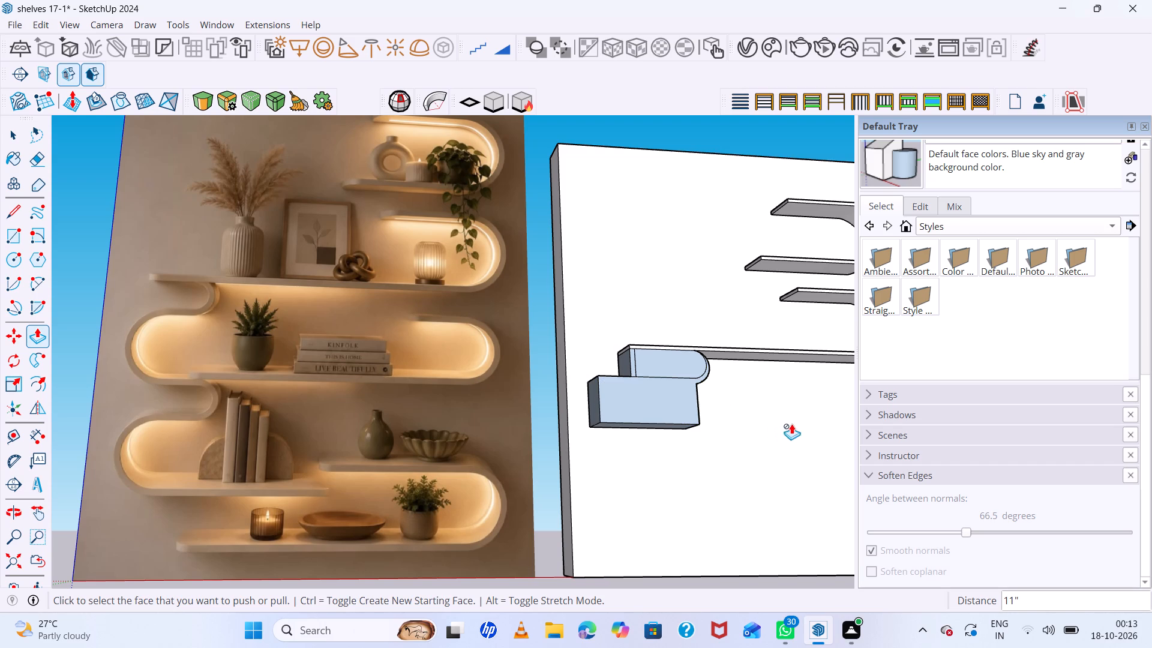
pyautogui.scroll(-1, 758, 421)
pyautogui.moveTo(759, 421); pyautogui.dragTo(576, 398, button='middle')
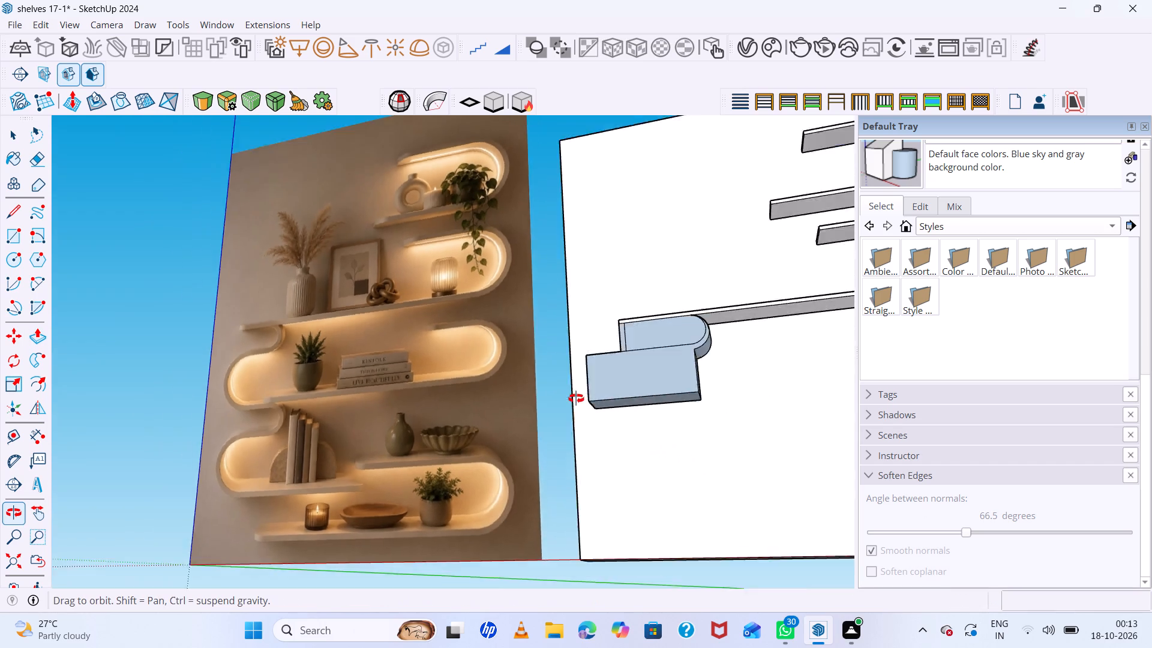
pyautogui.moveTo(576, 398); pyautogui.dragTo(700, 466, button='middle')
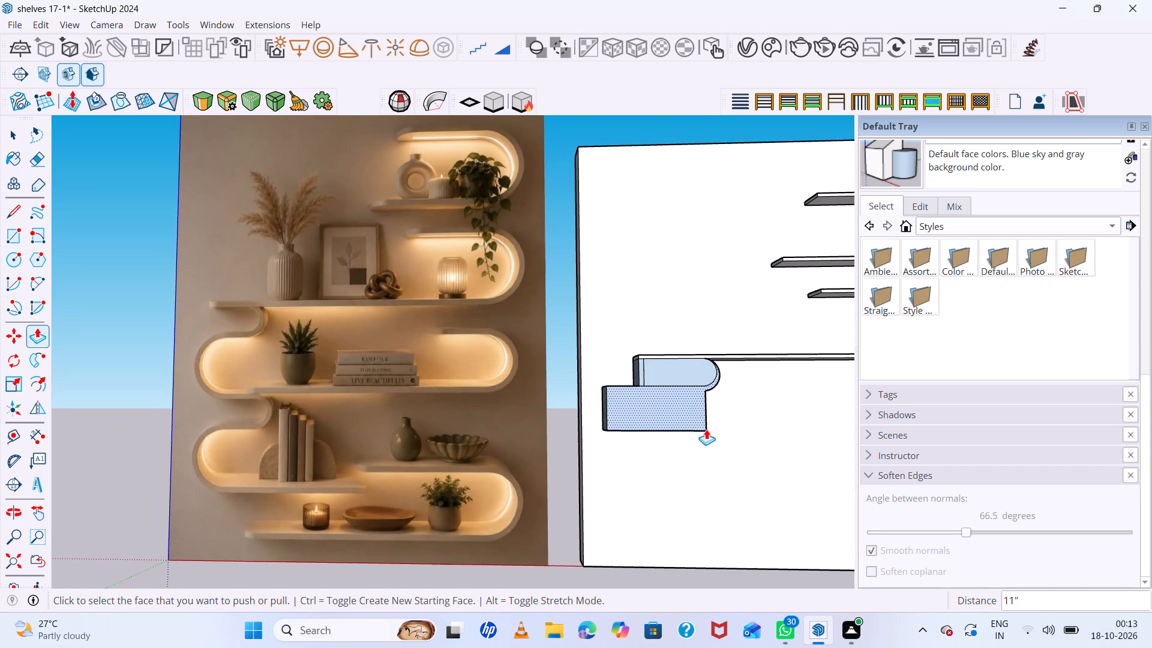
pyautogui.scroll(7, 674, 392)
pyautogui.scroll(-7, 674, 392)
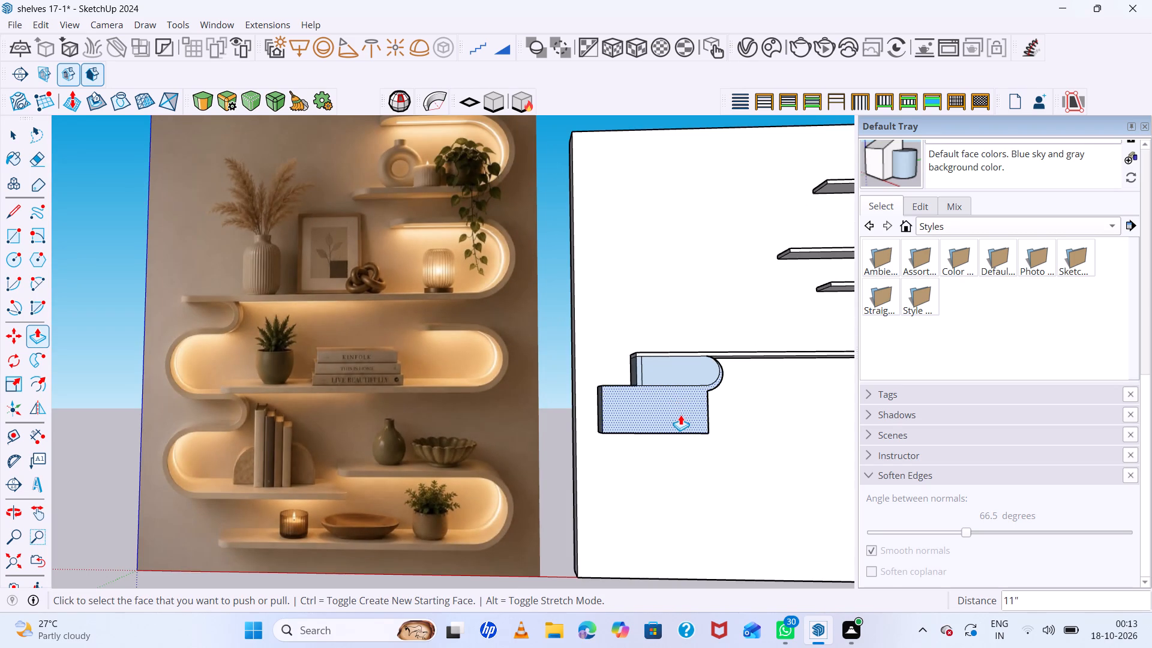
# Undo the lower board's pulls, dividing lines, inner outline and block extrusion, back to the flat round-ended face under the long shelf.
pyautogui.hotkey('ctrl', 'z')
pyautogui.hotkey('ctrl', 'z')
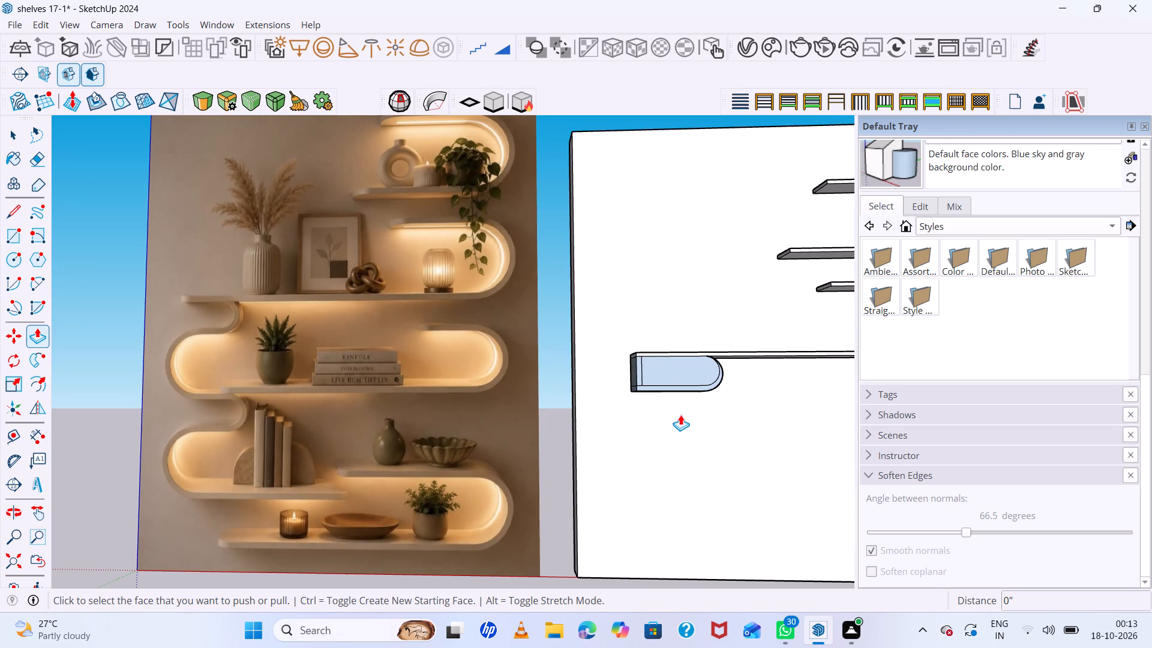
pyautogui.hotkey('ctrl', 'z')
pyautogui.hotkey('ctrl', 'z')
pyautogui.hotkey('ctrl', 'z')
pyautogui.hotkey('ctrl', 'z')
pyautogui.hotkey('ctrl', 'z')
# Examine the flat round-ended face under the long shelf against the left-hand curves in the reference photo.
pyautogui.scroll(3, 713, 337)
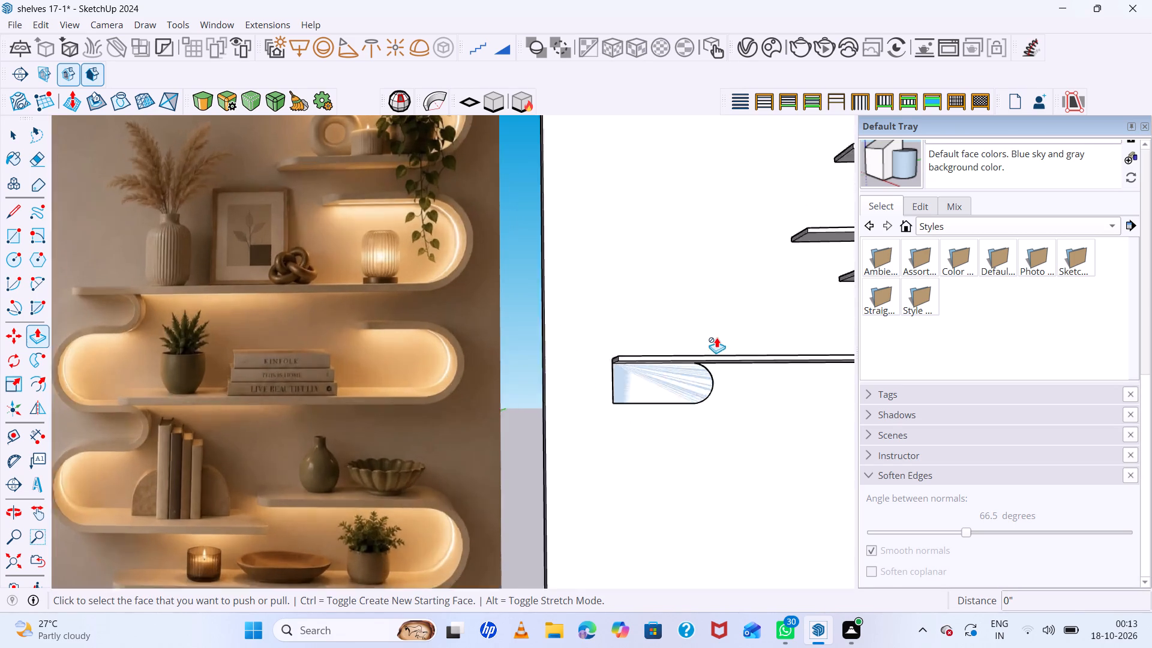
pyautogui.scroll(3, 716, 337)
pyautogui.scroll(5, 750, 377)
pyautogui.scroll(-15, 502, 369)
pyautogui.scroll(-7, 669, 383)
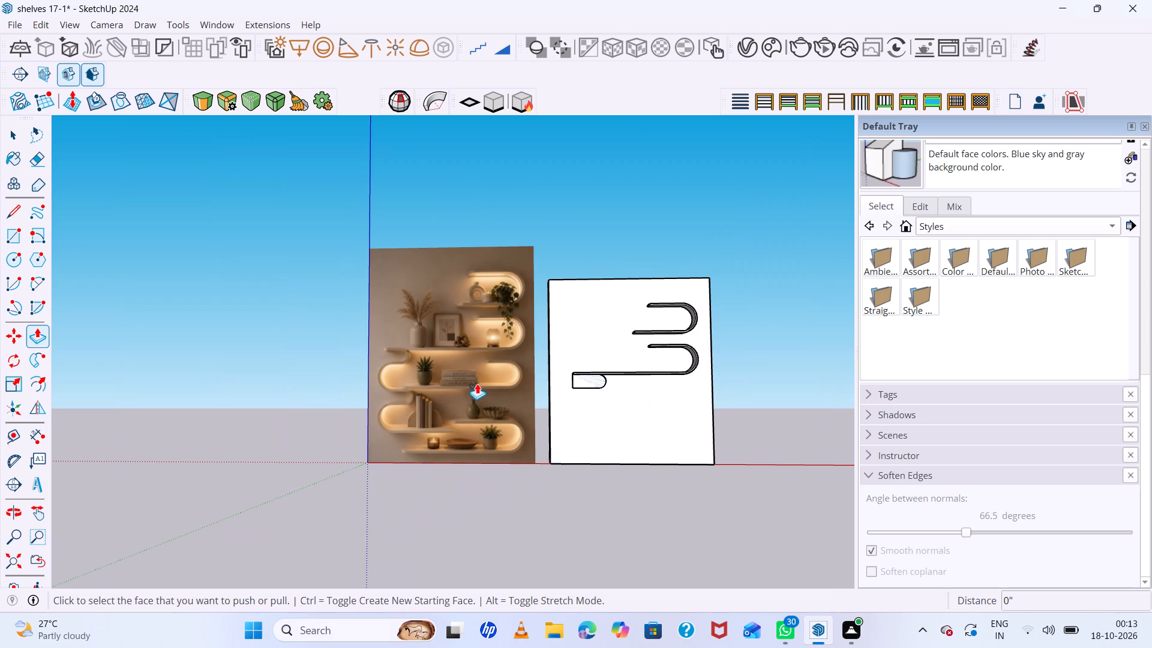
pyautogui.moveTo(477, 383); pyautogui.dragTo(430, 377, button='middle')
pyautogui.scroll(7, 558, 389)
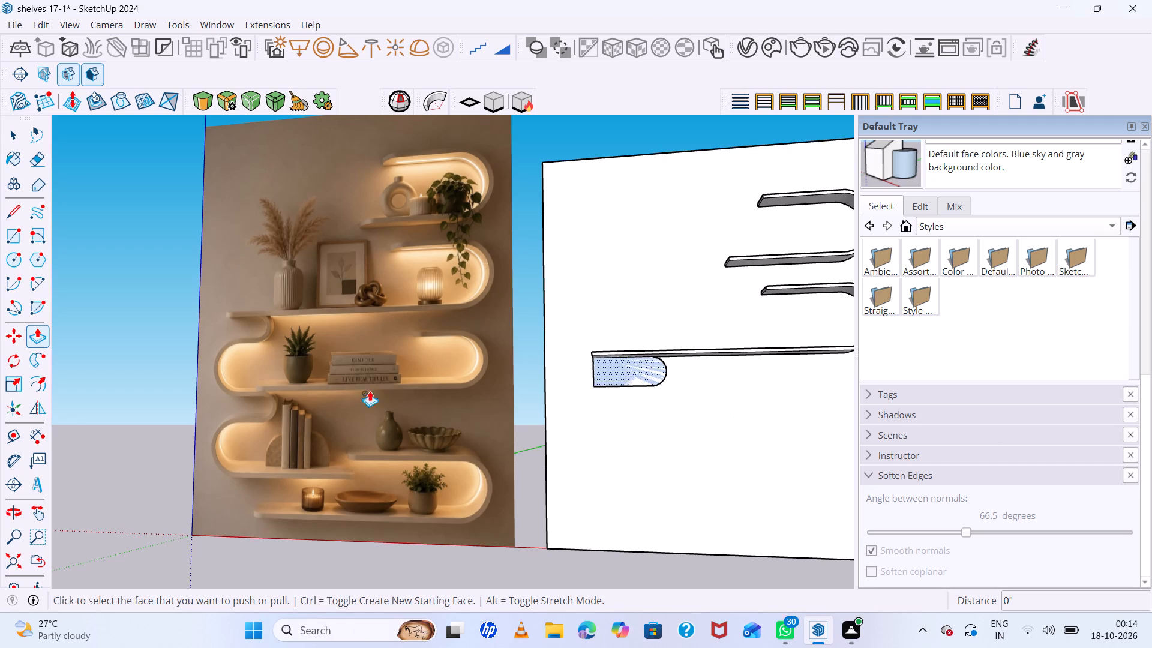
# Examine the green and beige wardrobe model standing farther along the red axis from the shelf panel.
pyautogui.scroll(-20, 545, 392)
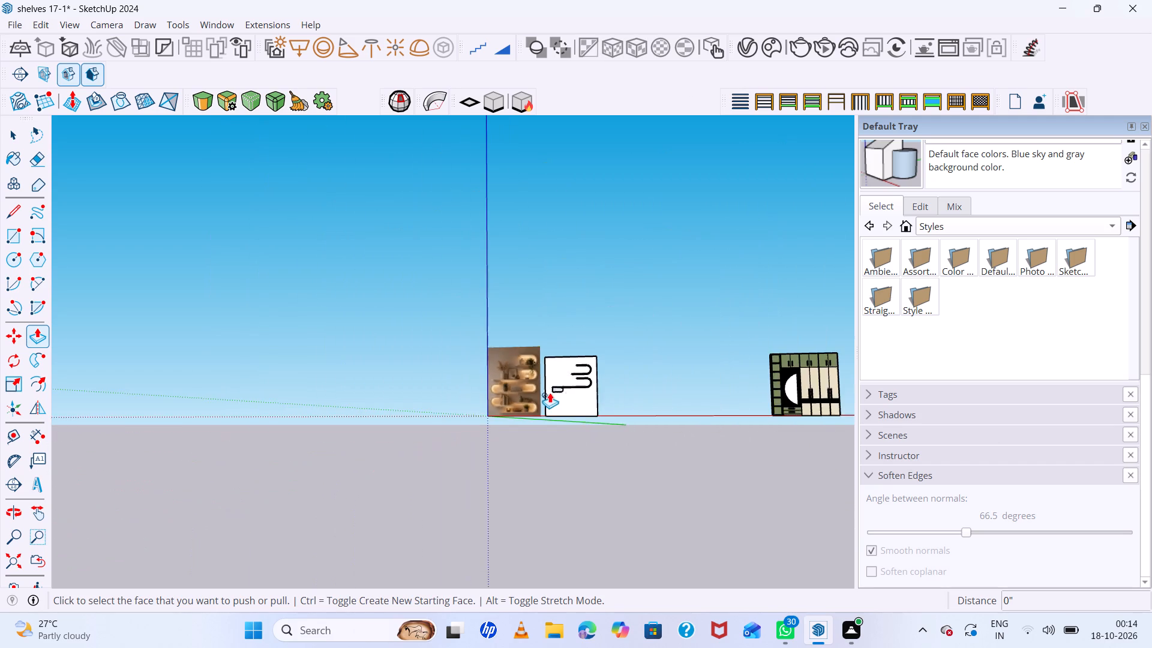
pyautogui.scroll(-7, 586, 388)
pyautogui.scroll(16, 735, 382)
pyautogui.moveTo(670, 377); pyautogui.dragTo(823, 484, button='middle')
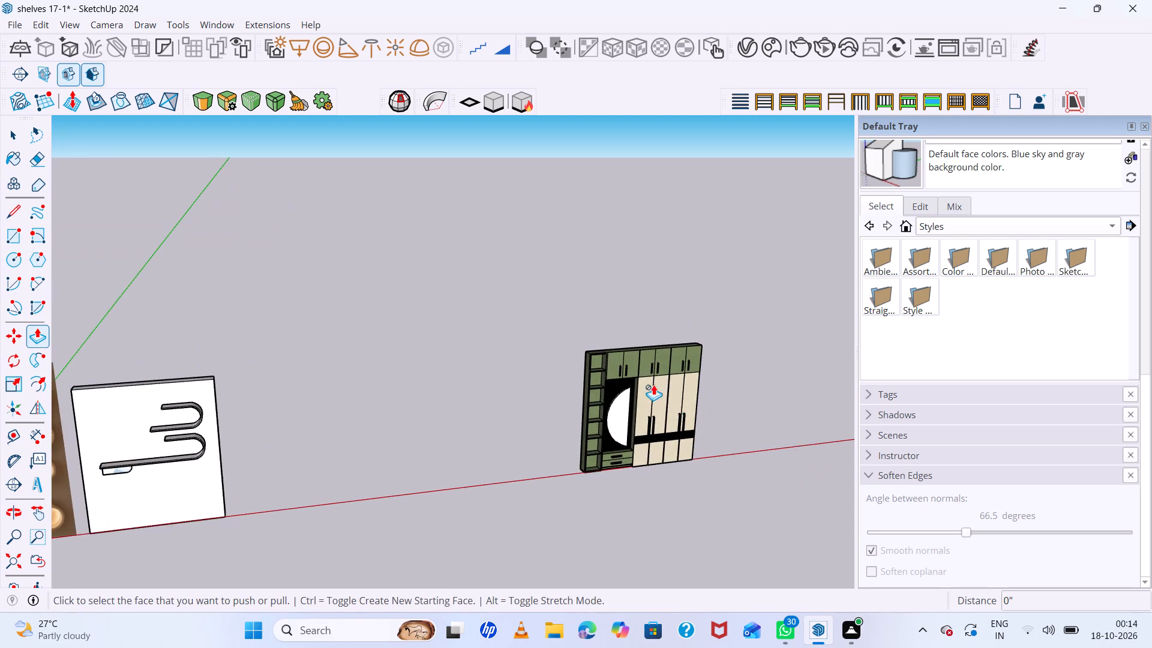
pyautogui.scroll(14, 649, 377)
pyautogui.moveTo(646, 373); pyautogui.dragTo(391, 338, button='middle')
pyautogui.scroll(-8, 461, 346)
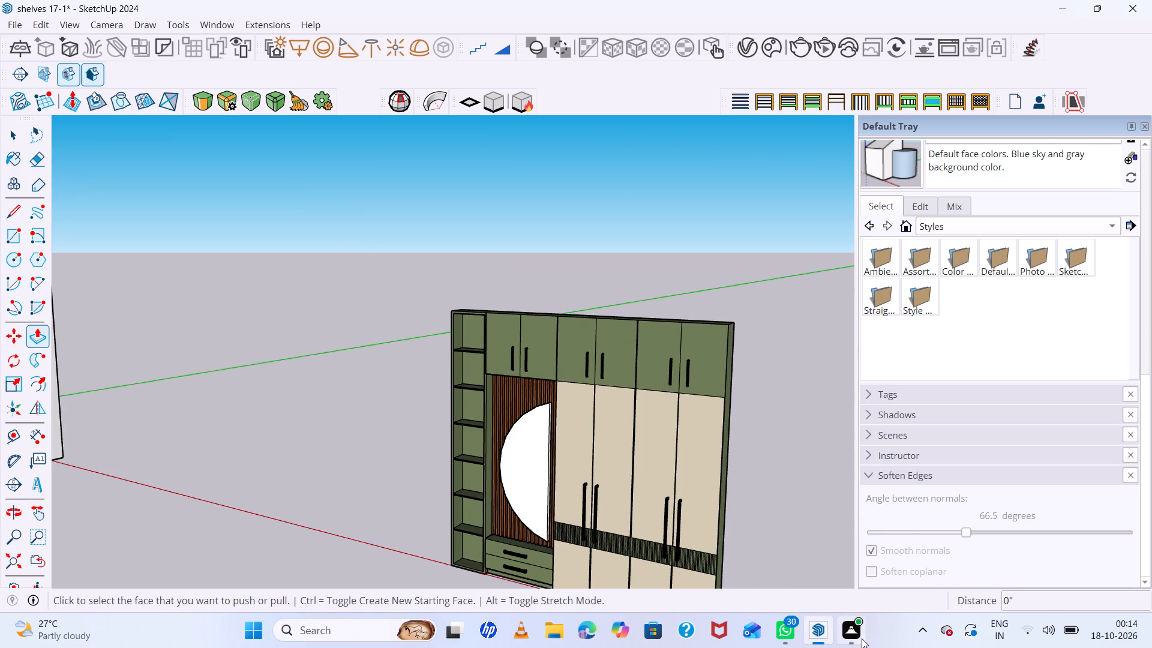
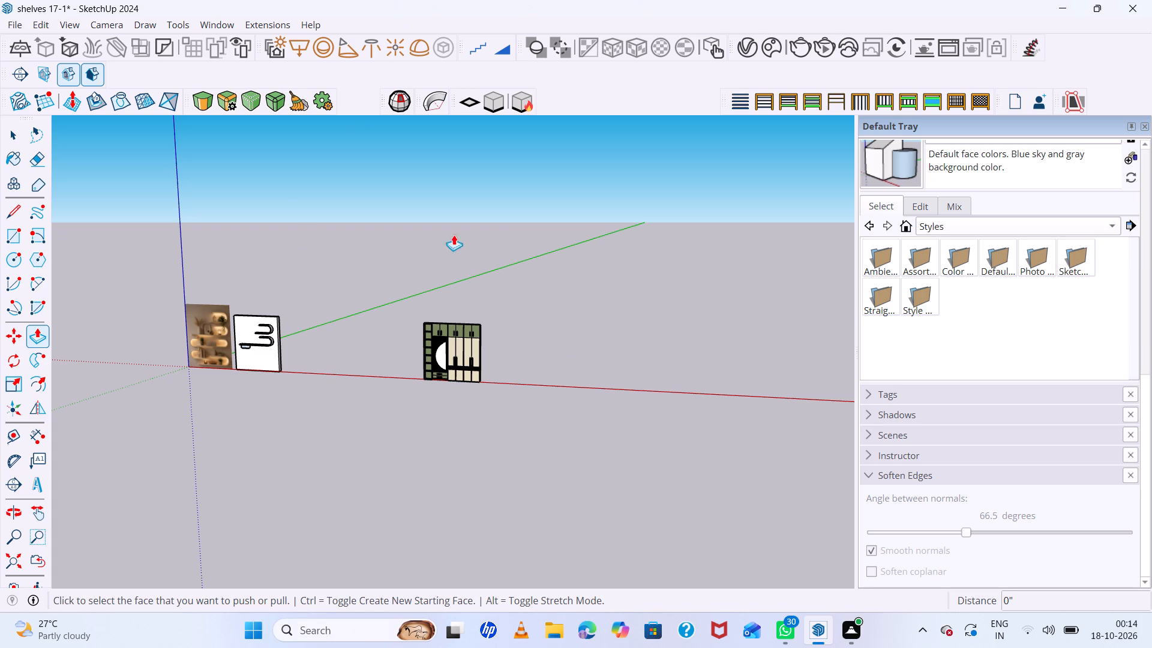
# Draw a rectangle about 1' 5" by 1' 1" on the panel, directly below the flat round-ended face from its lower-left corner.
pyautogui.scroll(14, 227, 306)
pyautogui.moveTo(228, 437); pyautogui.dragTo(366, 388, button='middle')
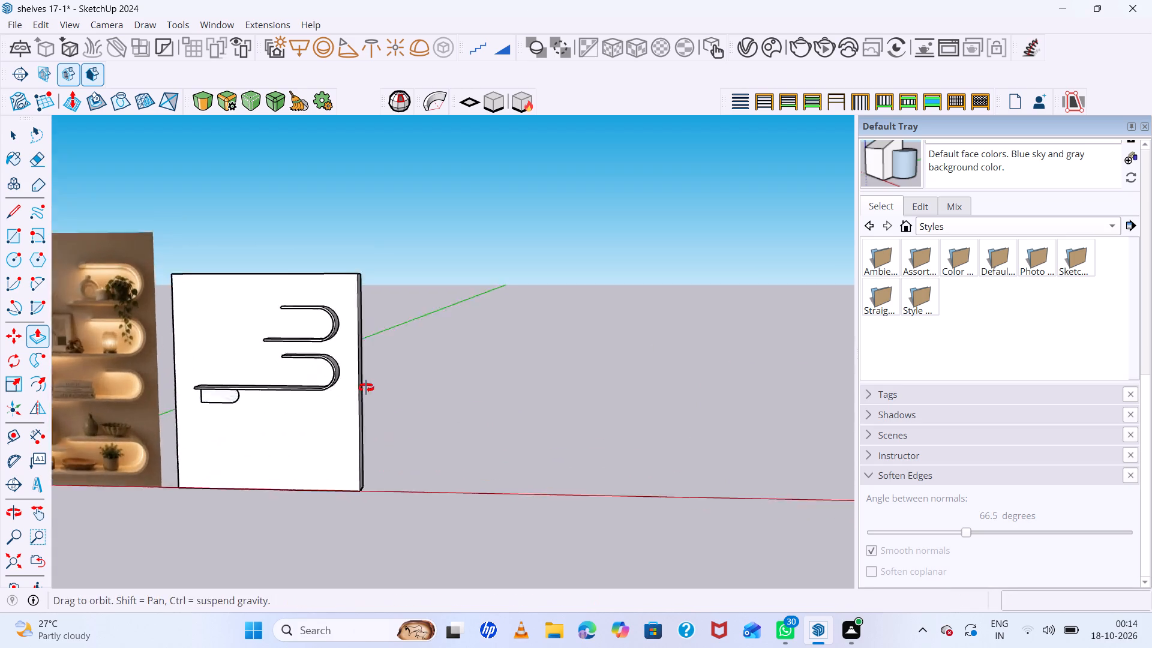
pyautogui.moveTo(366, 388); pyautogui.dragTo(397, 378, button='middle')
pyautogui.scroll(9, 132, 410)
pyautogui.scroll(-16, 488, 304)
pyautogui.moveTo(496, 324); pyautogui.dragTo(437, 347, button='middle')
pyautogui.scroll(4, 440, 338)
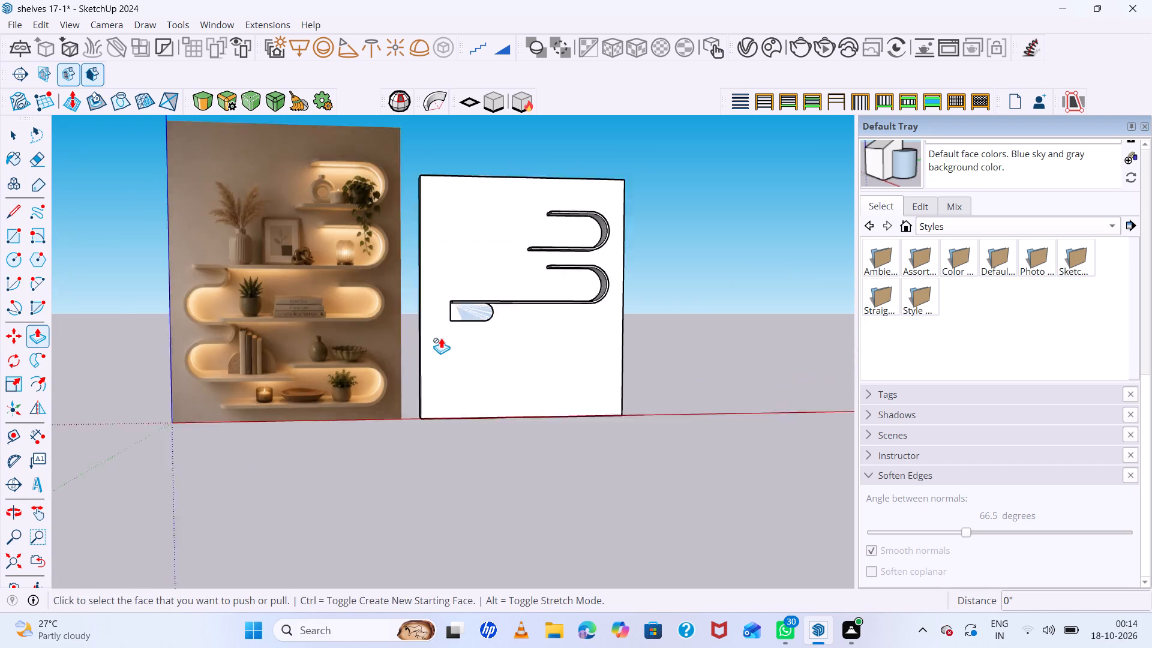
pyautogui.scroll(12, 441, 338)
pyautogui.moveTo(481, 327); pyautogui.dragTo(439, 331, button='middle')
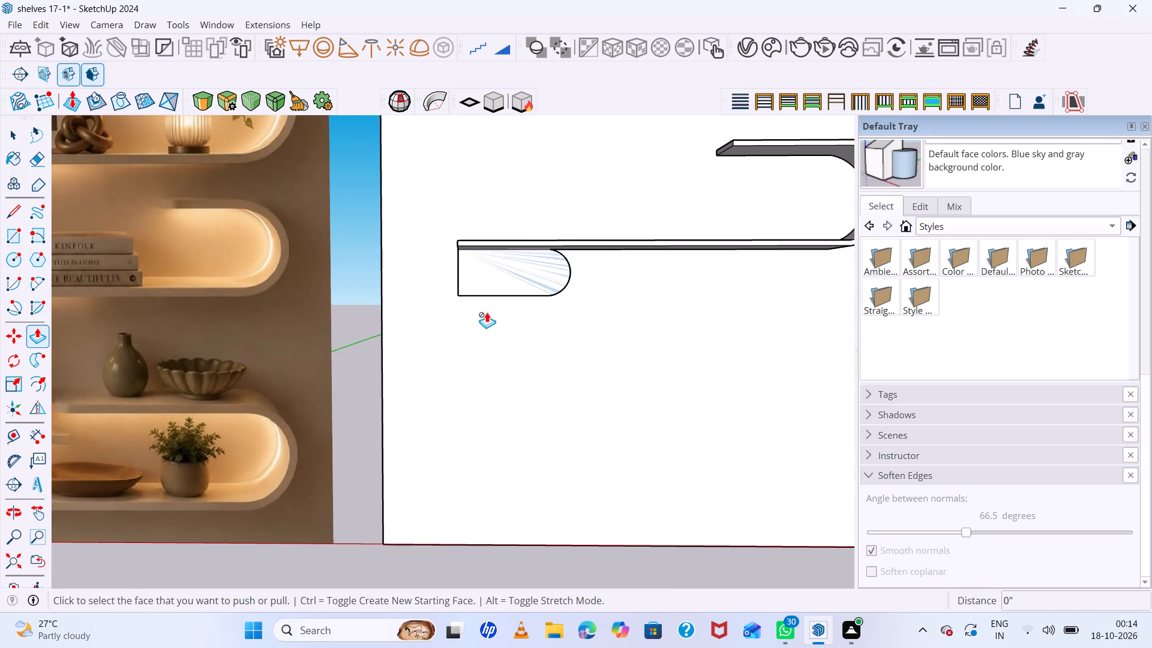
pyautogui.press('r')
pyautogui.click(461, 297)
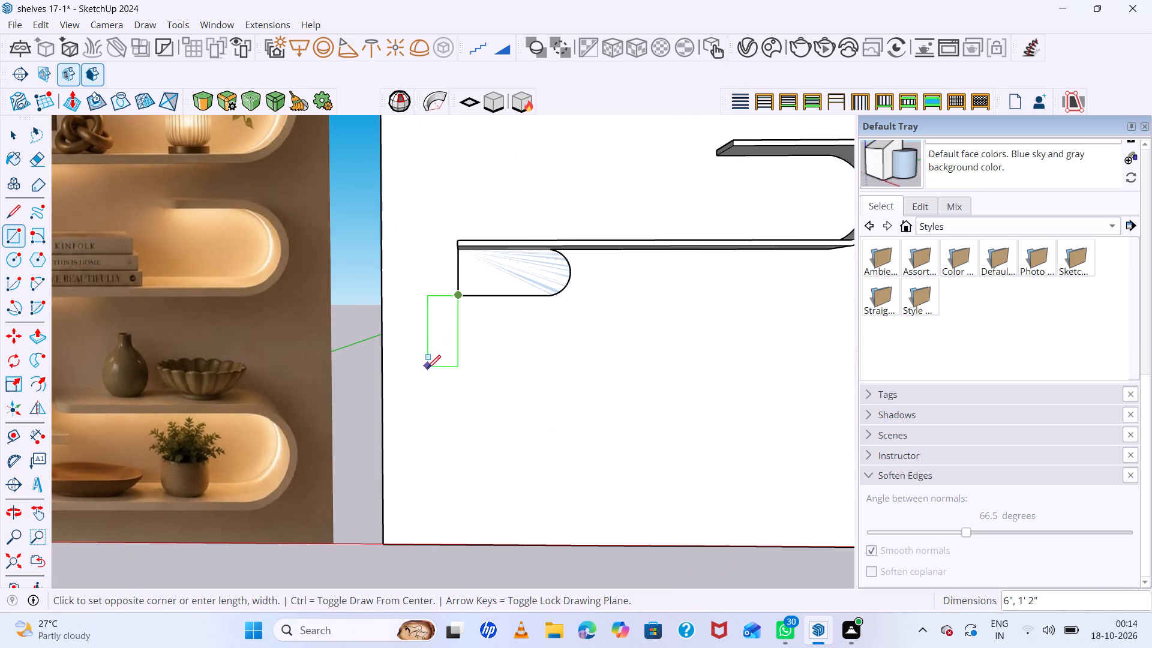
pyautogui.click(545, 361)
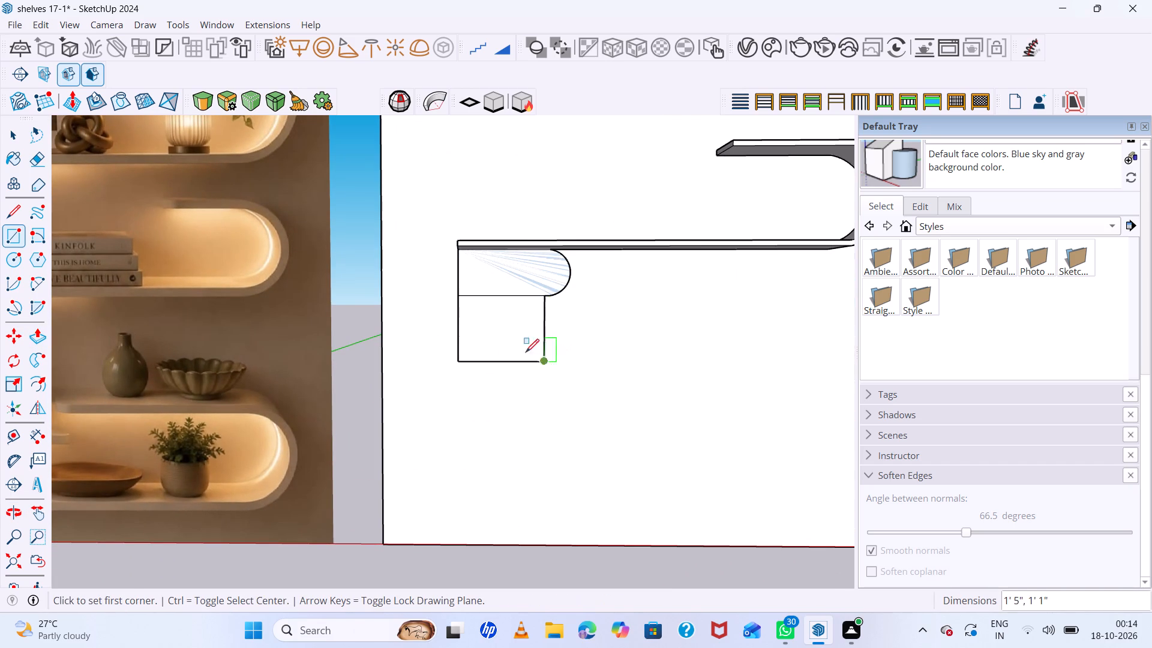
# Add a half-circle arc bulging outward about 7" on the new rectangle's left edge.
pyautogui.scroll(9, 487, 332)
pyautogui.scroll(-7, 448, 329)
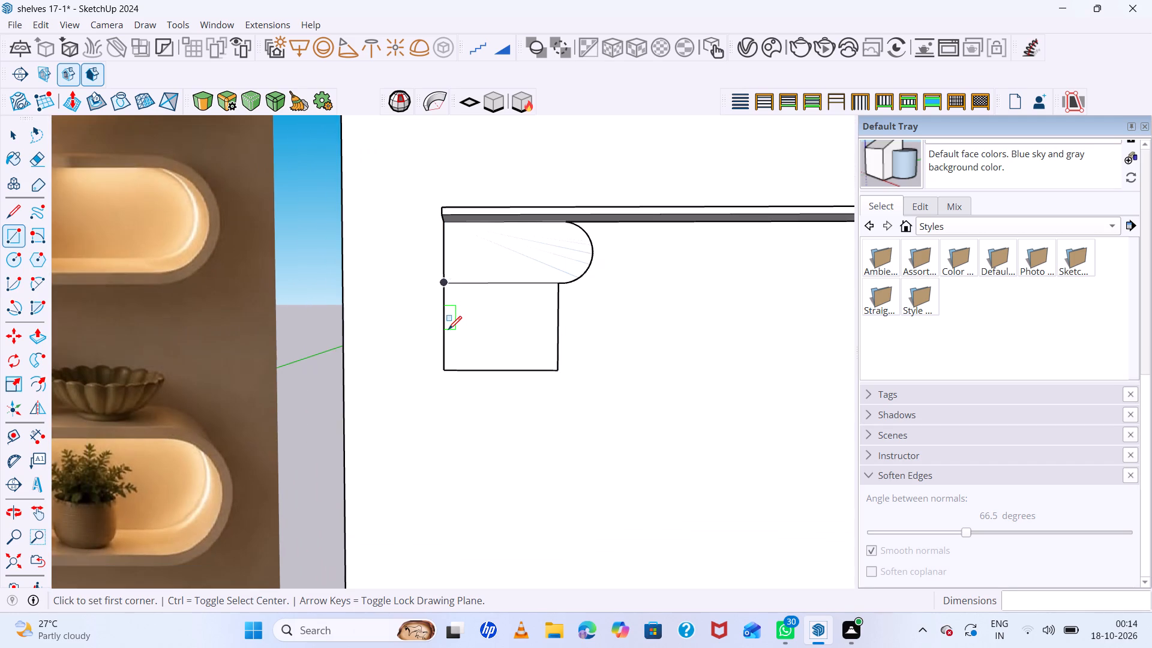
pyautogui.press('a')
pyautogui.click(446, 373)
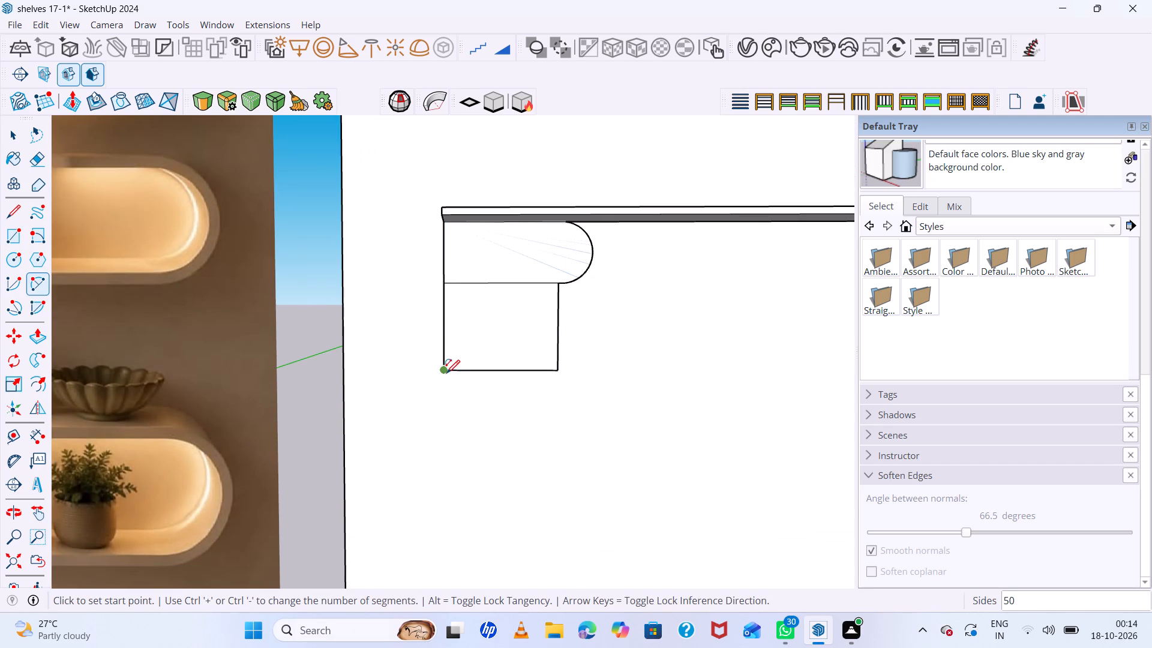
pyautogui.click(443, 286)
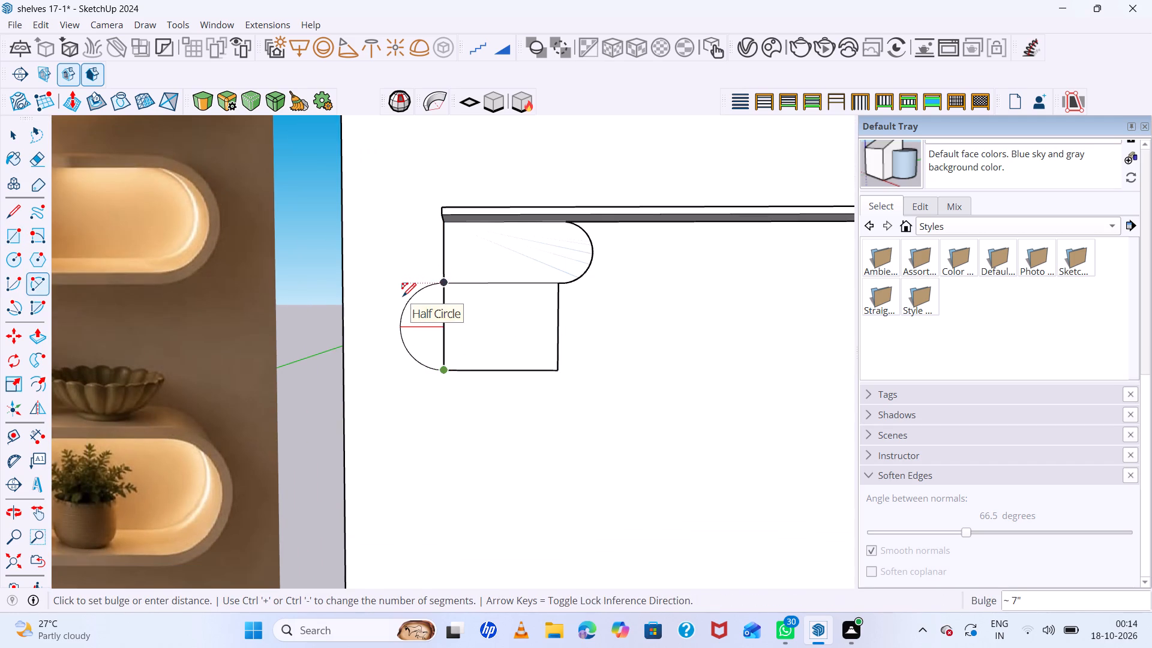
pyautogui.click(403, 296)
pyautogui.press('space')
# Erase the dividing lines between the half circle, the rectangle and the round-ended face to merge them into one outline.
pyautogui.press('e')
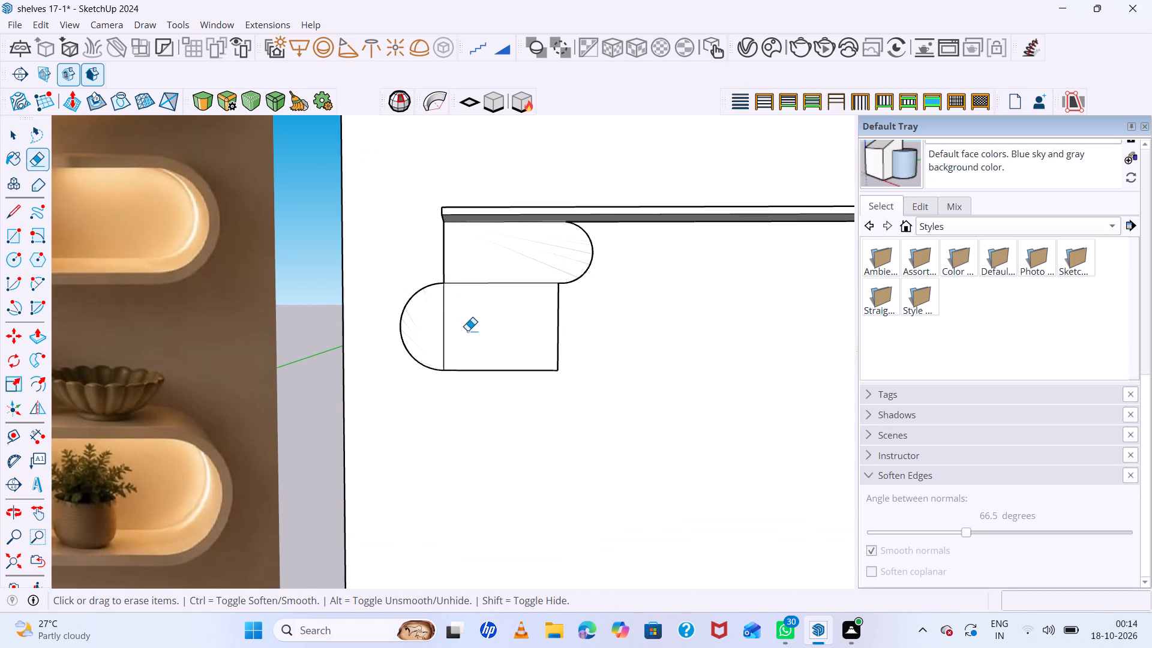
pyautogui.moveTo(450, 296); pyautogui.dragTo(415, 300)
pyautogui.scroll(-8, 470, 307)
pyautogui.click(487, 294)
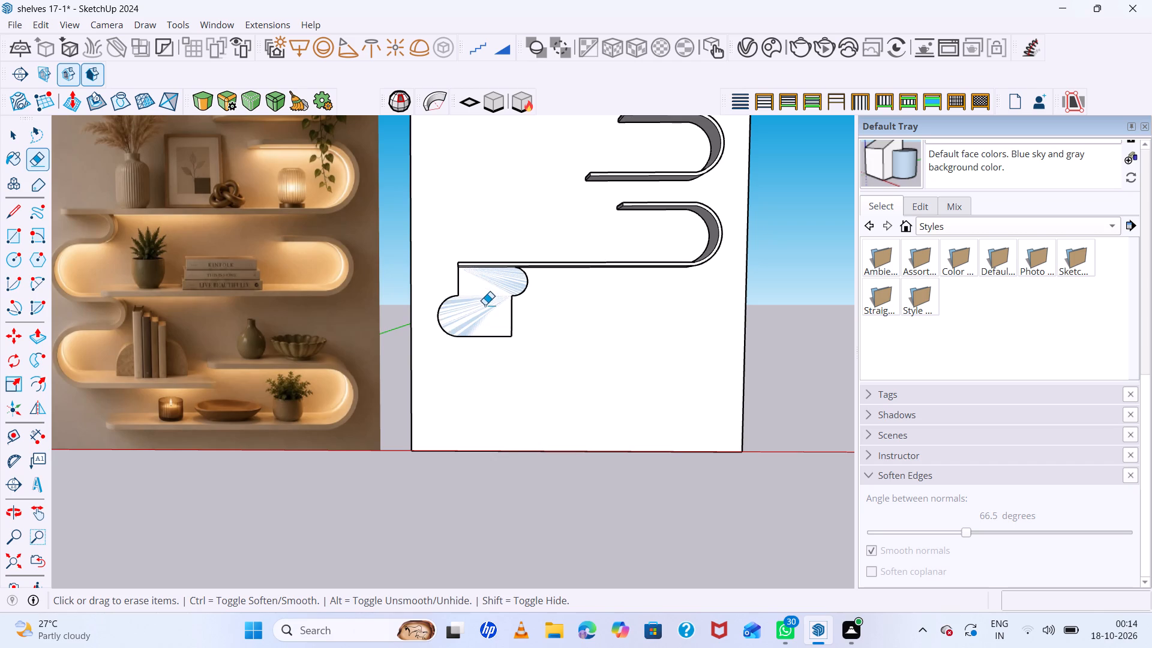
# Draw a rectangle about 1' 1" by 7" beneath the merged face, starting from its lower-right corner.
pyautogui.scroll(-6, 485, 306)
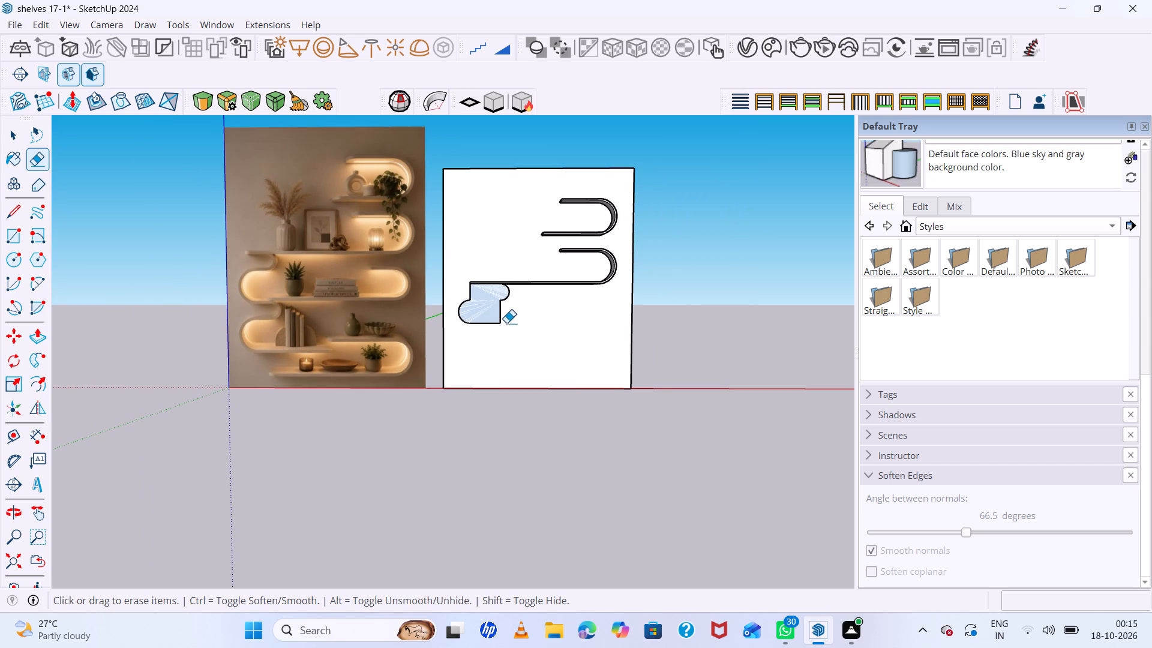
pyautogui.scroll(12, 511, 337)
pyautogui.moveTo(501, 324); pyautogui.dragTo(496, 309, button='middle')
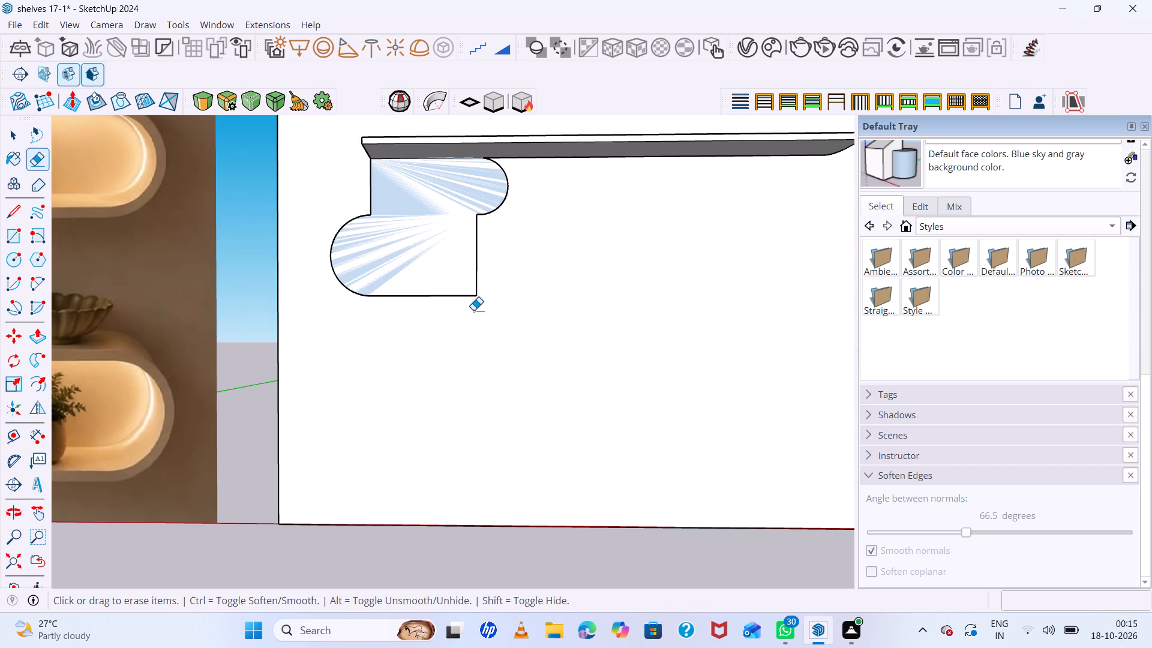
pyautogui.scroll(-11, 473, 310)
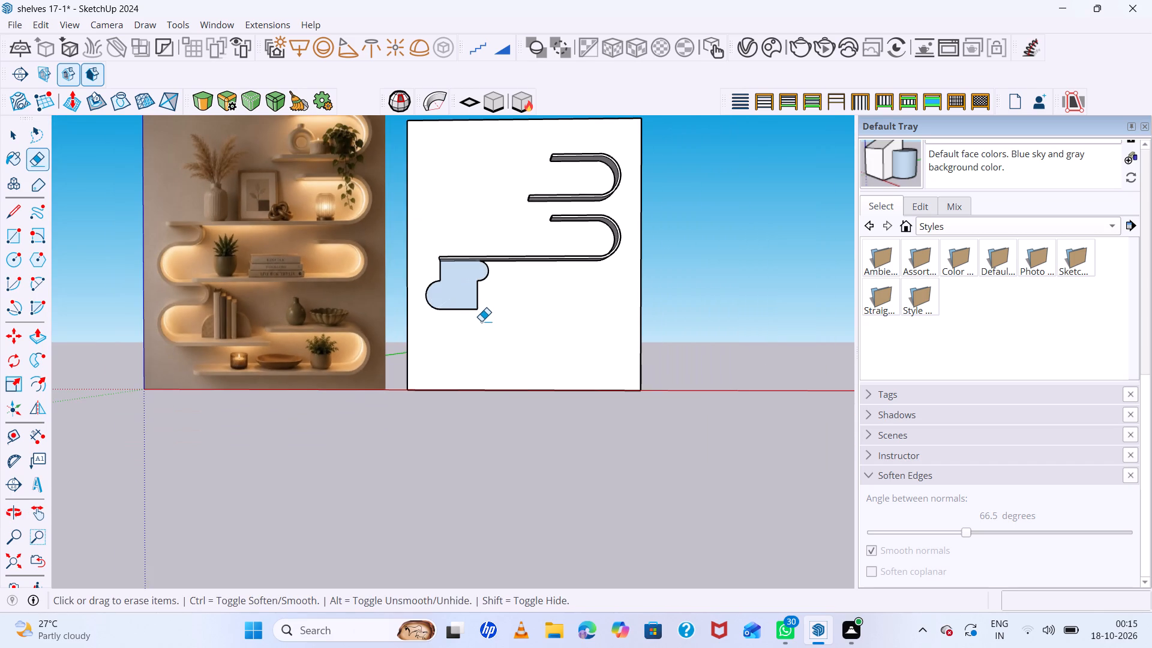
pyautogui.press('r')
pyautogui.click(481, 311)
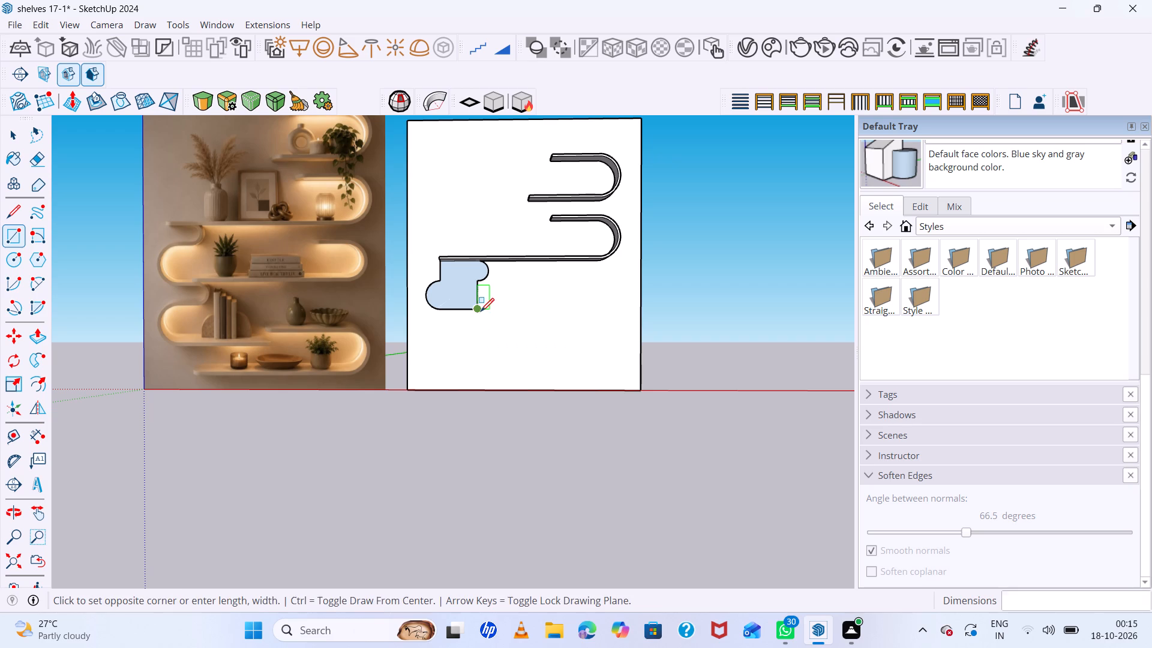
pyautogui.scroll(3, 467, 335)
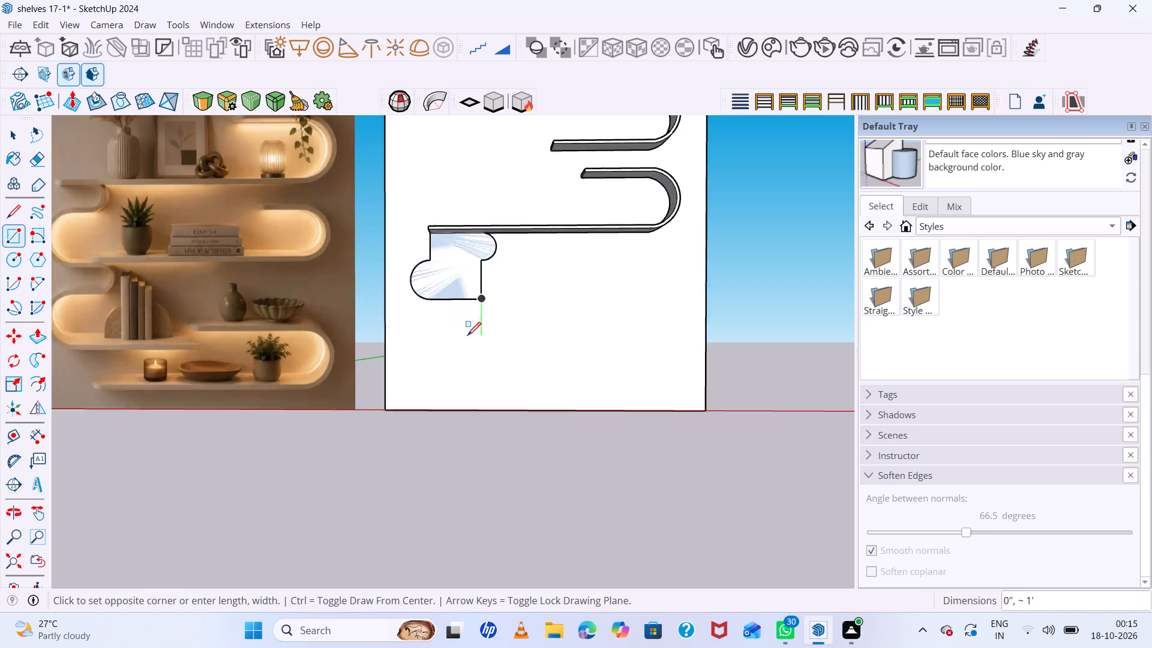
pyautogui.scroll(10, 467, 335)
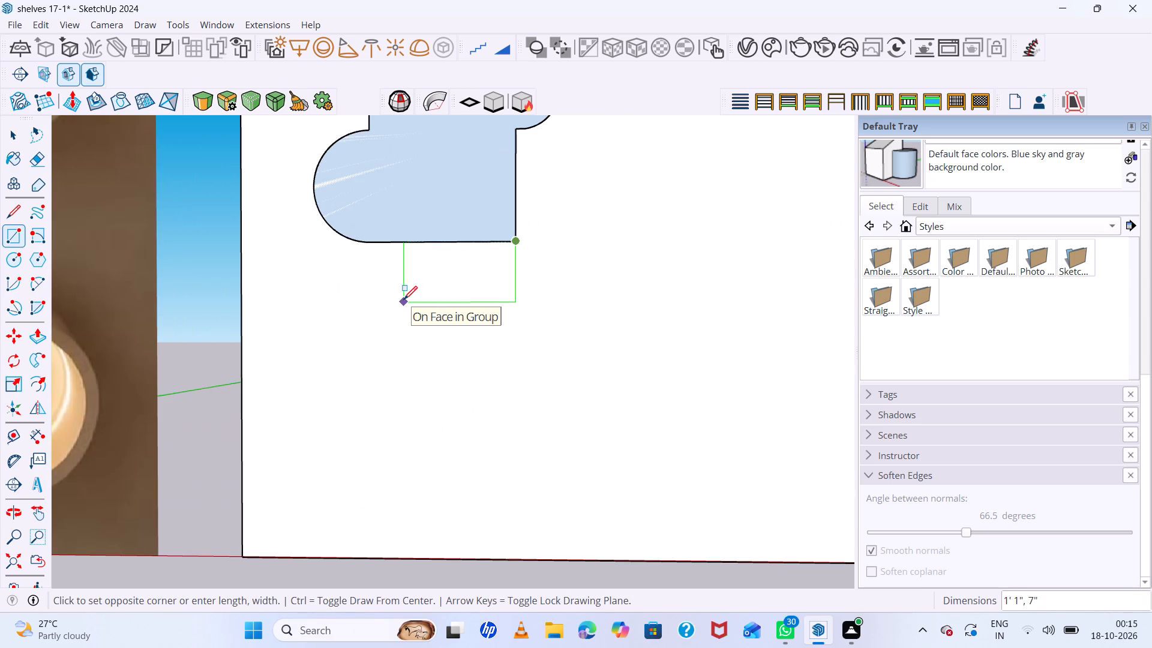
pyautogui.click(404, 299)
pyautogui.press('space')
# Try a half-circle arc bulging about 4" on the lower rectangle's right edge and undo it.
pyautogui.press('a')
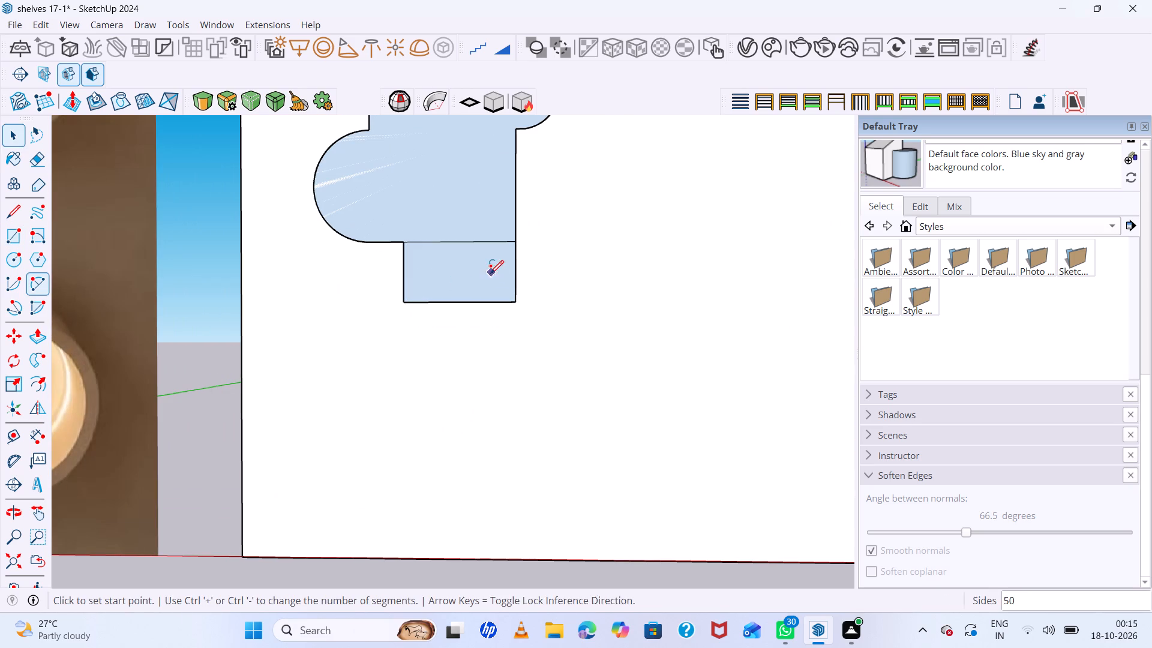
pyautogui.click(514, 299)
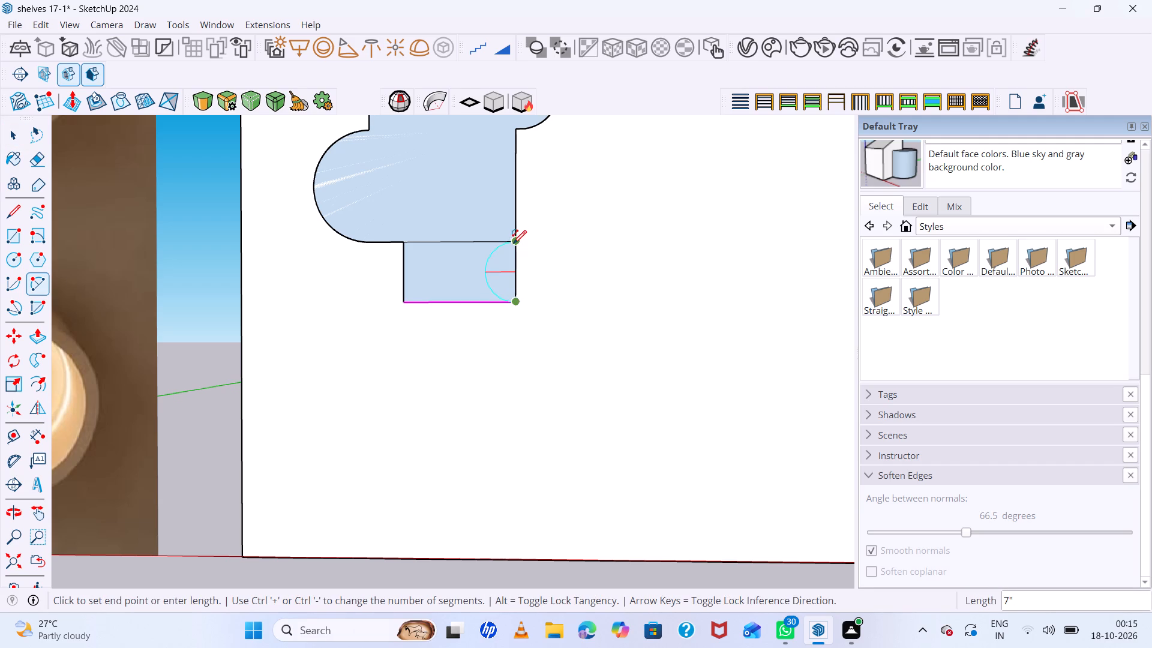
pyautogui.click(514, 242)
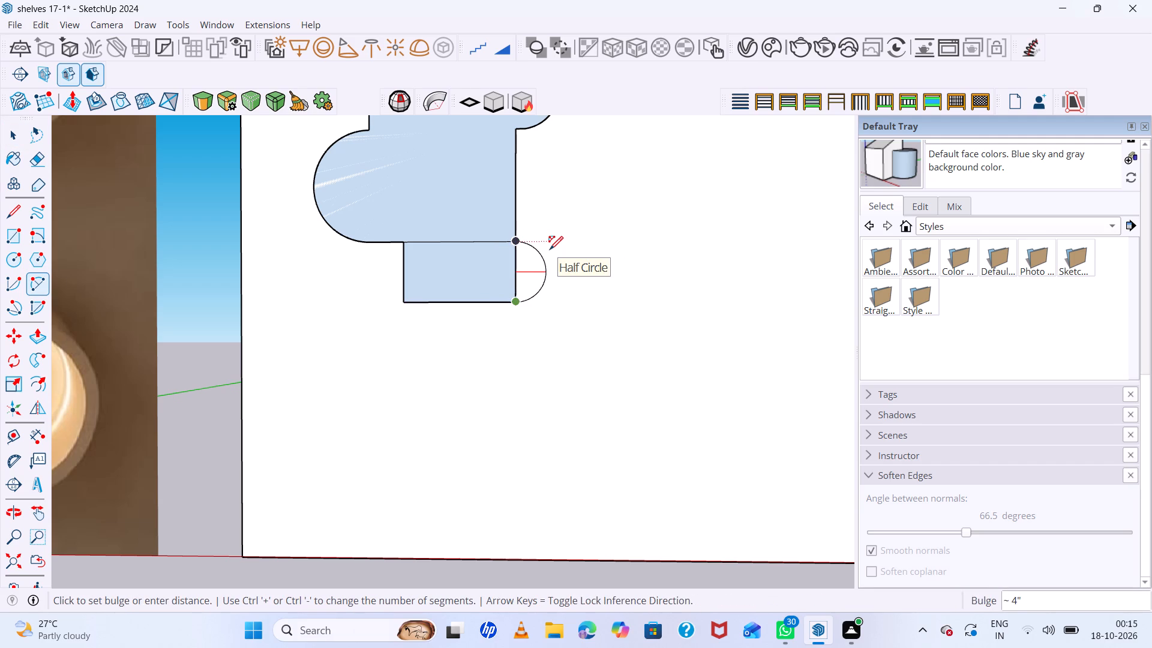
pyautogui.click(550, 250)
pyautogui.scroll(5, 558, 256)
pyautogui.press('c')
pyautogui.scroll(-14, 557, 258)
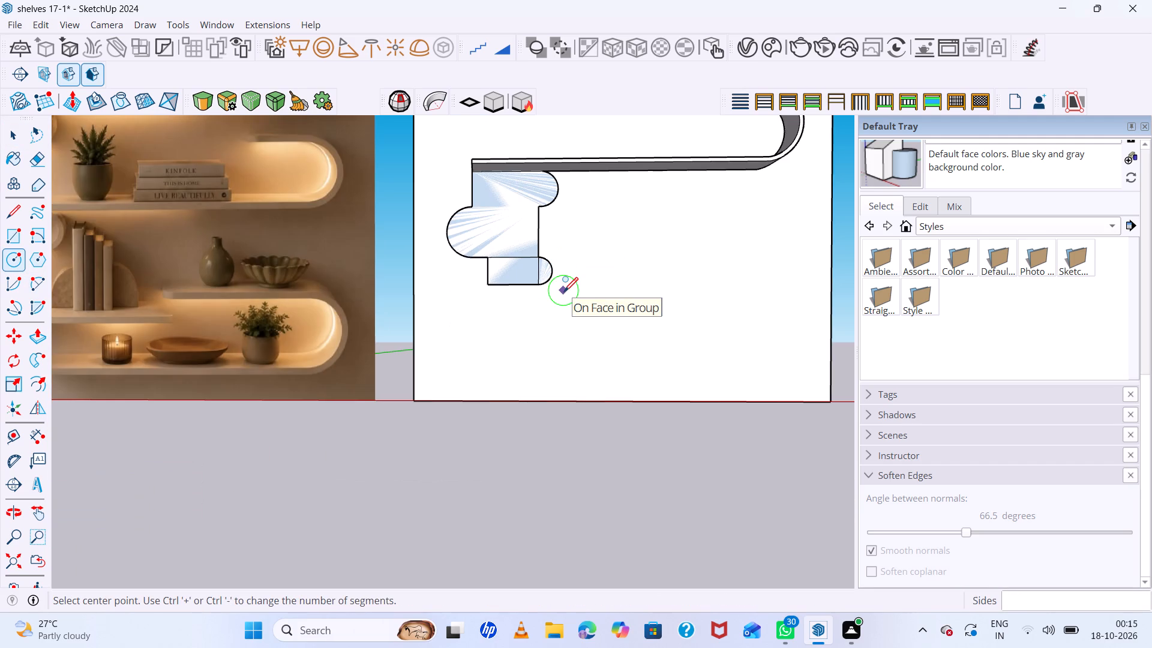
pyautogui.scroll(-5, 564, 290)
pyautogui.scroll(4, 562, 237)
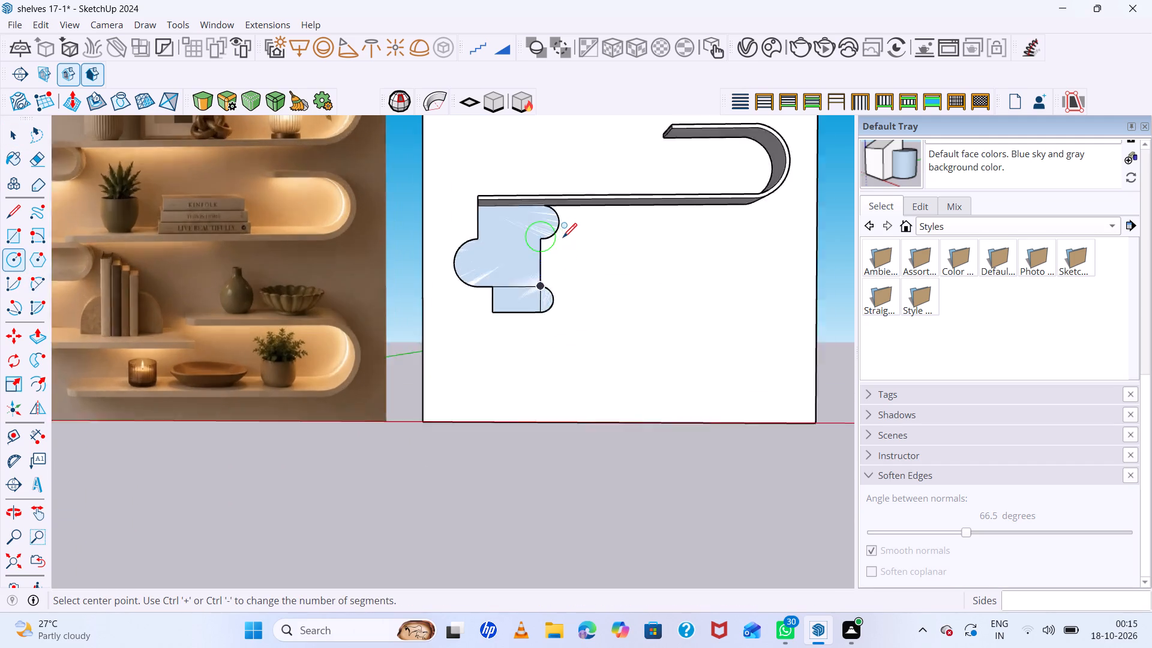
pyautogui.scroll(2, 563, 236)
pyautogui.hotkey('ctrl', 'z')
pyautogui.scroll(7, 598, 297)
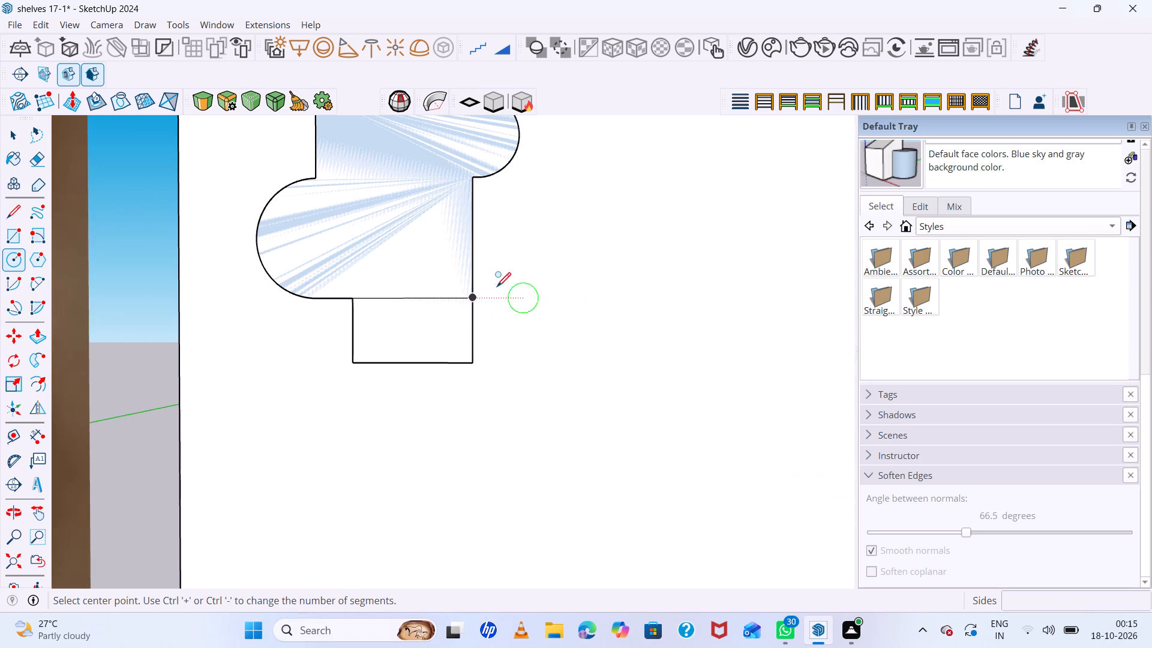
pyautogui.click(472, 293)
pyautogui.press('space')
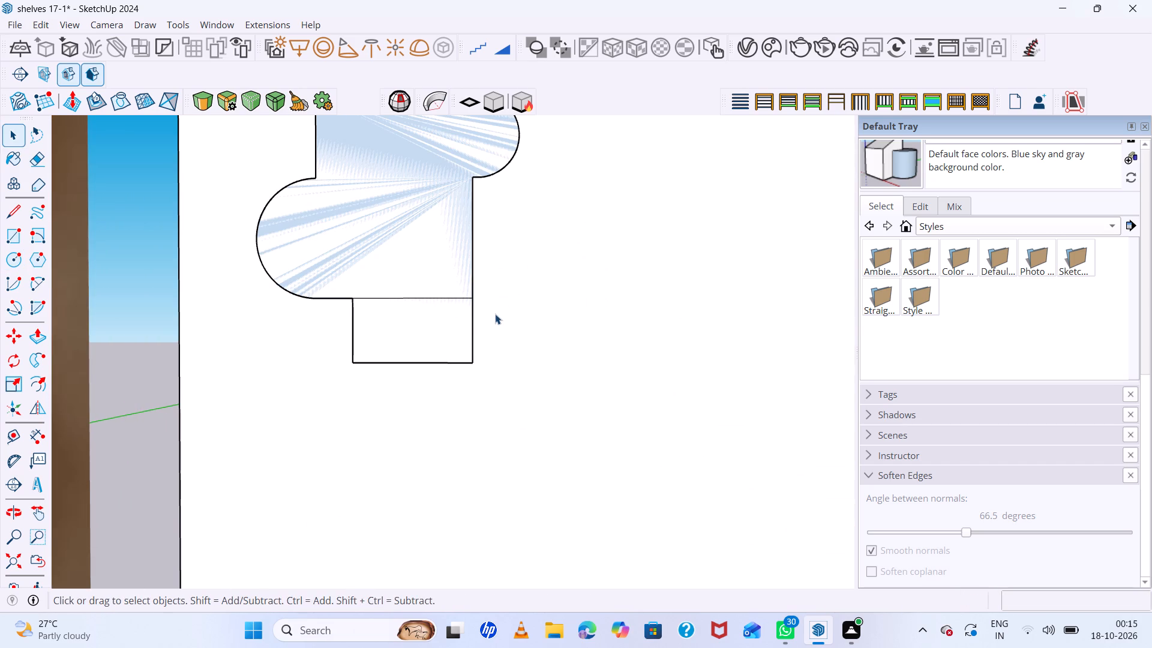
# Draw an arc bulging about 5" on the lower rectangle's right edge, aligned with the outermost point of the rounded end above.
pyautogui.press('a')
pyautogui.click(470, 296)
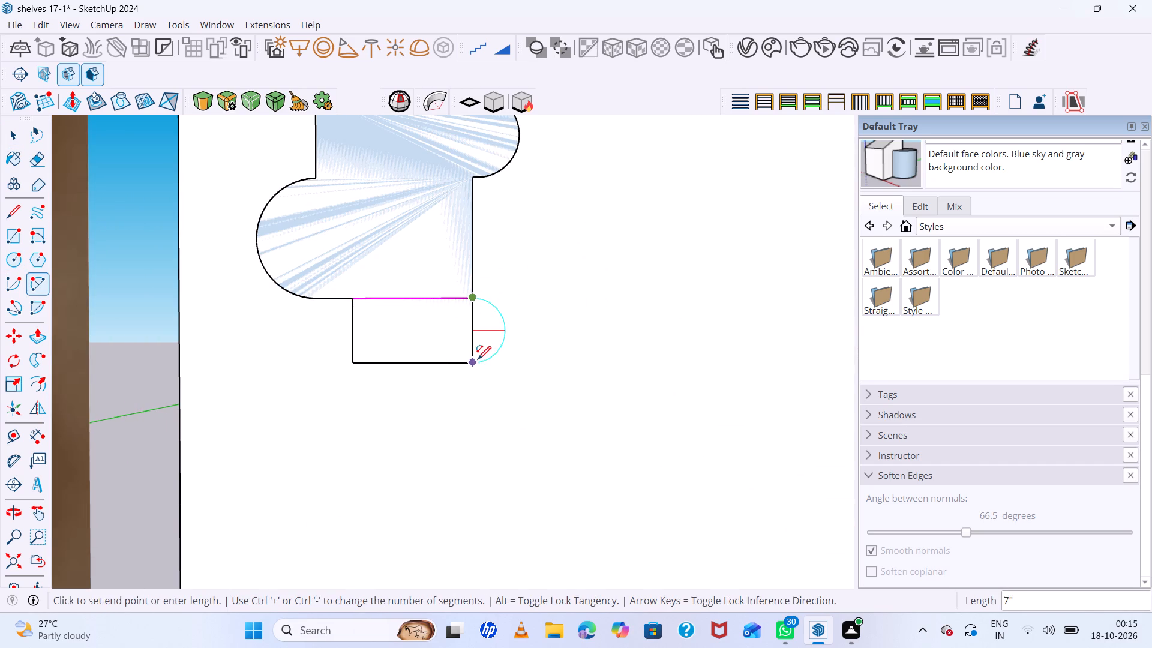
pyautogui.click(478, 359)
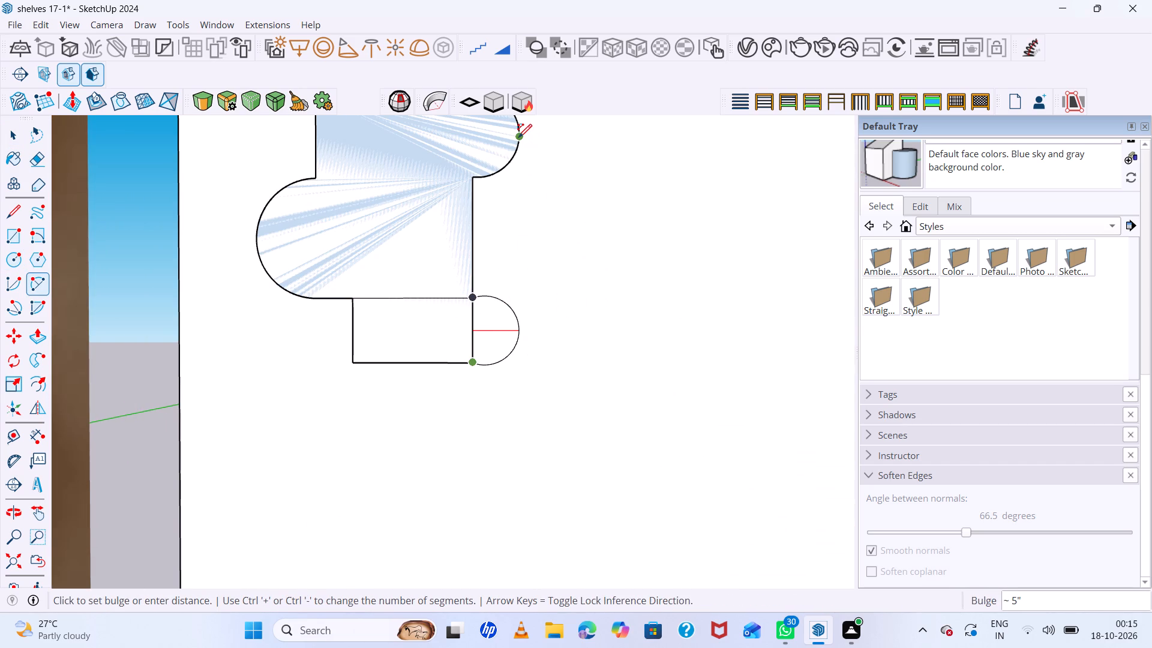
pyautogui.click(518, 136)
pyautogui.scroll(-7, 515, 360)
pyautogui.moveTo(535, 351); pyautogui.dragTo(560, 326, button='middle')
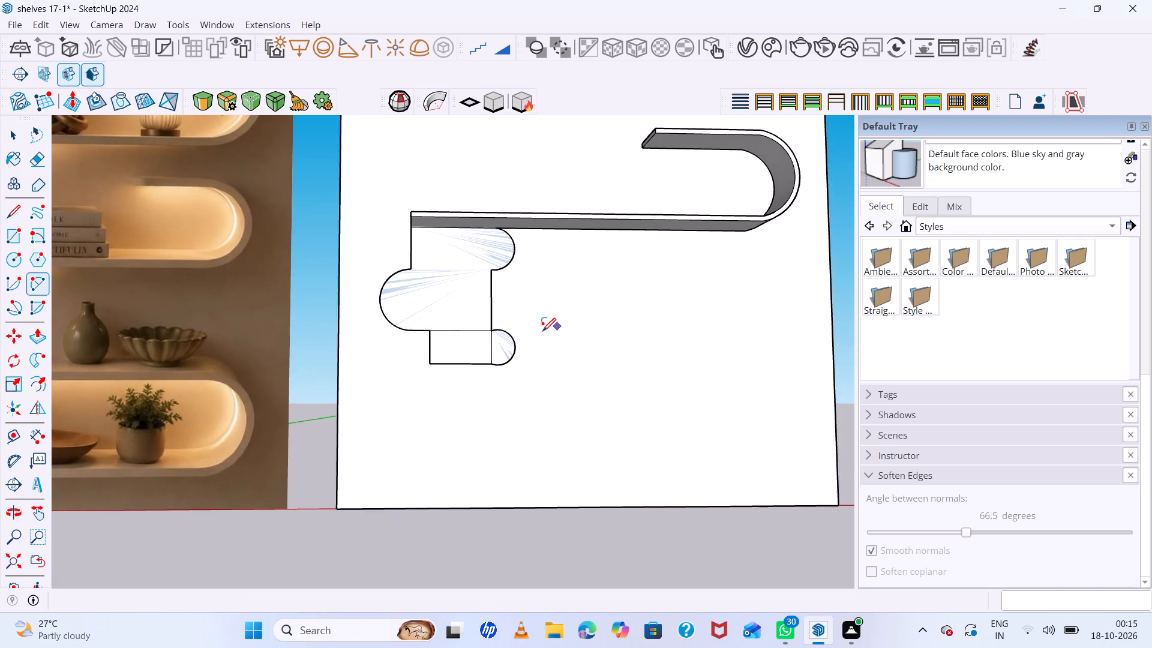
pyautogui.press('space')
# Erase the lines separating the lower rectangle from its rounded end and from the face above.
pyautogui.scroll(7, 510, 344)
pyautogui.press('e')
pyautogui.moveTo(482, 349); pyautogui.dragTo(445, 352)
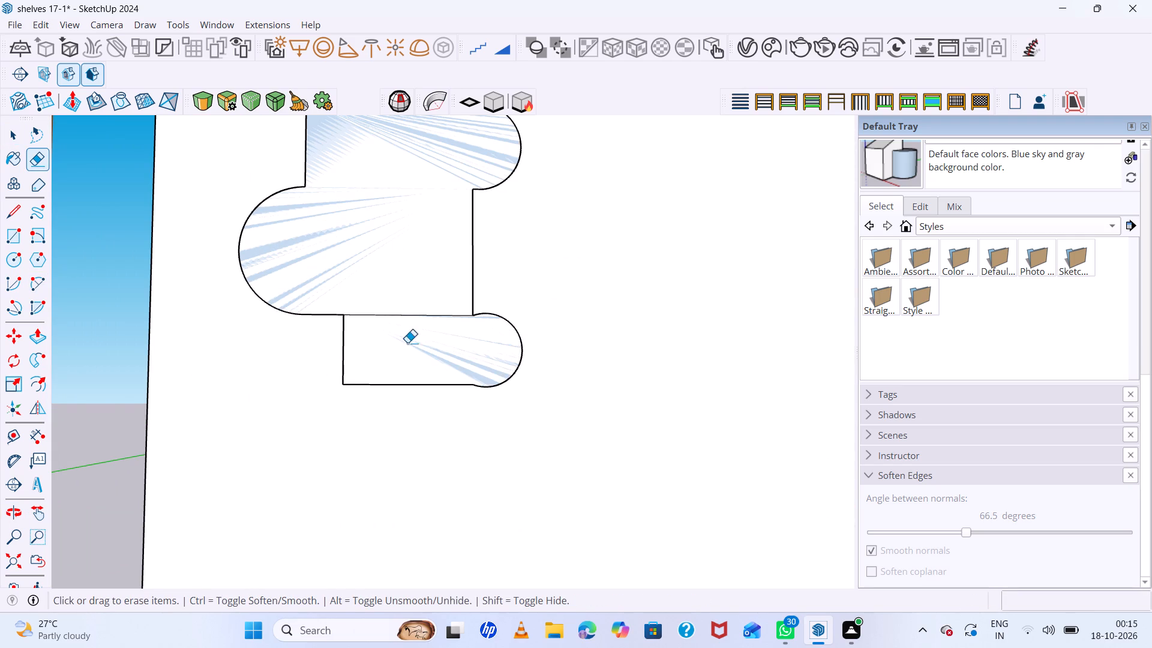
pyautogui.moveTo(404, 316); pyautogui.dragTo(424, 341)
# Draw a rectangle about 1' 2" by 11" below the merged outline, starting from its bottom-left corner.
pyautogui.scroll(-16, 472, 340)
pyautogui.moveTo(490, 355); pyautogui.dragTo(475, 364, button='middle')
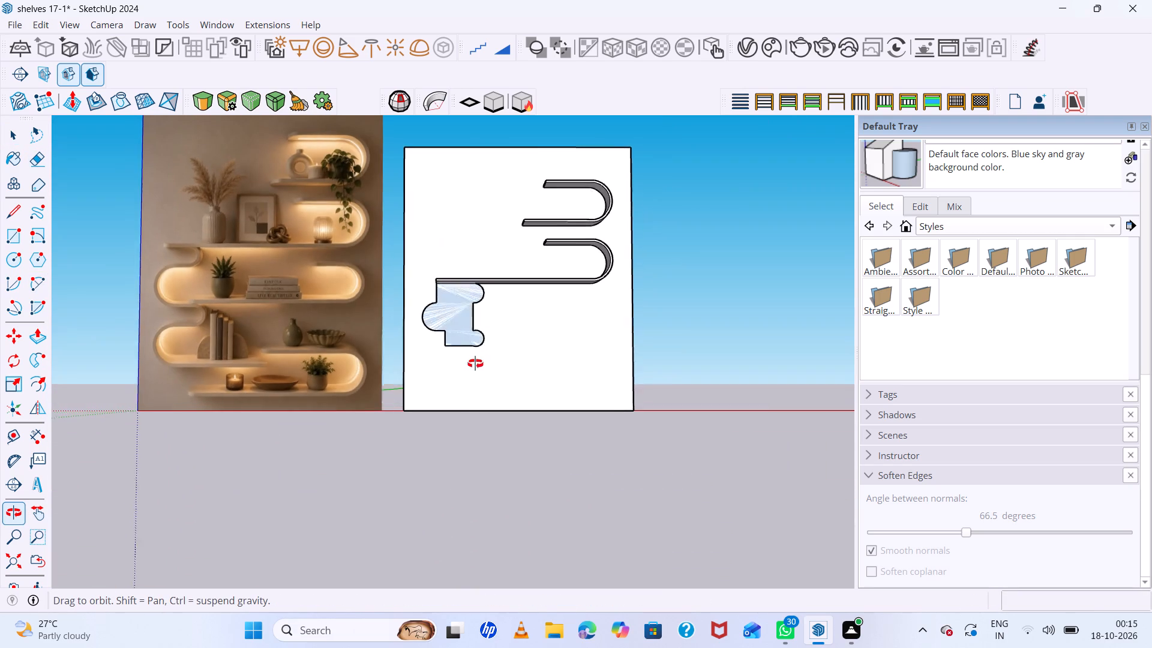
pyautogui.moveTo(475, 364); pyautogui.dragTo(455, 417, button='middle')
pyautogui.scroll(8, 460, 317)
pyautogui.scroll(-8, 460, 316)
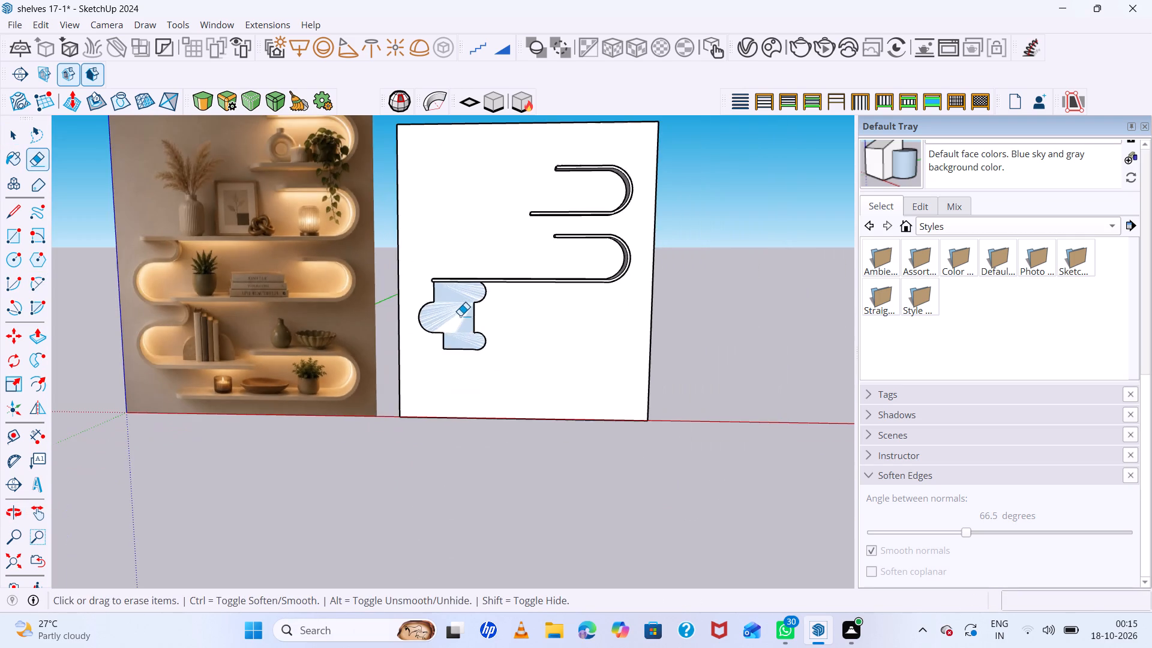
pyautogui.scroll(-5, 460, 316)
pyautogui.scroll(7, 278, 310)
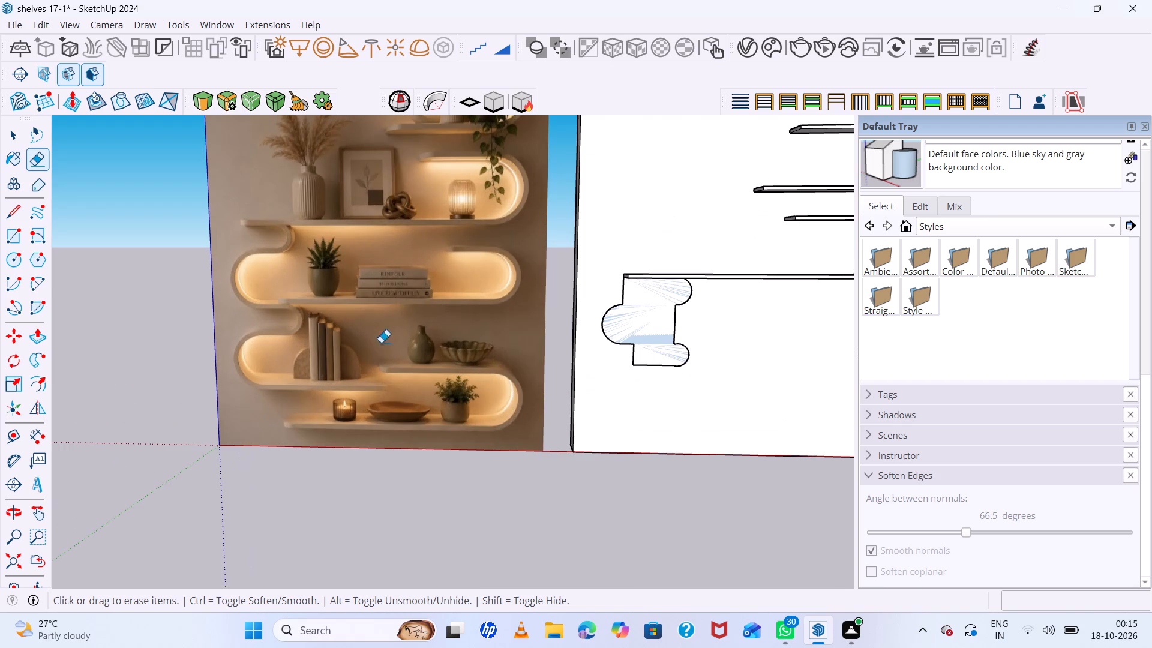
pyautogui.scroll(6, 691, 373)
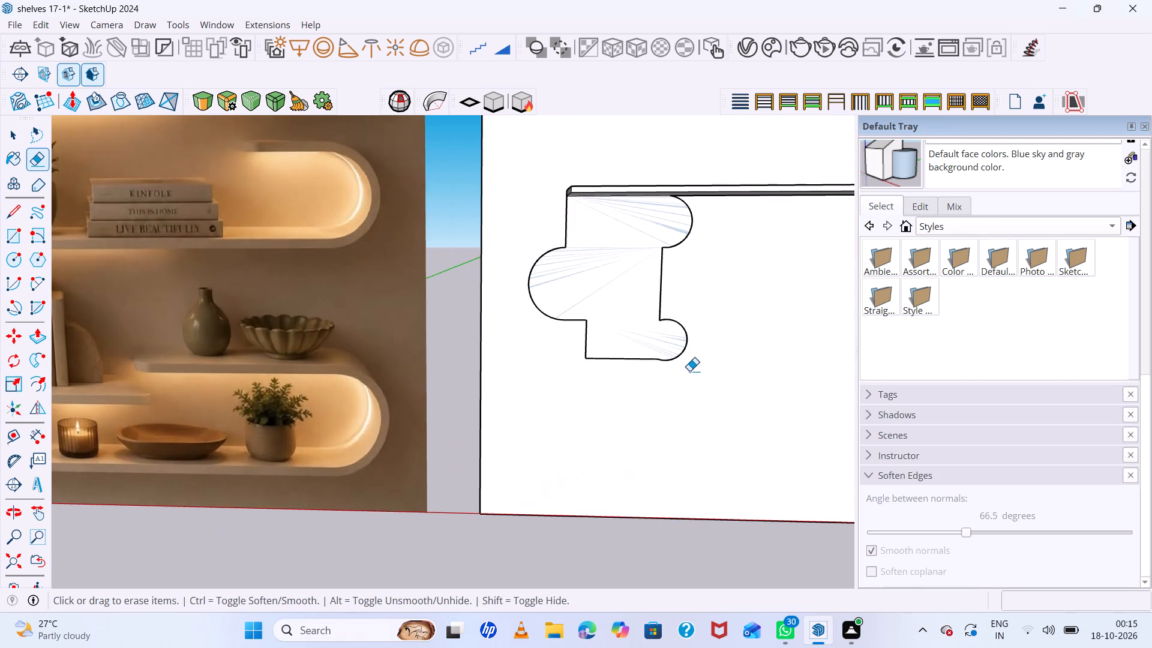
pyautogui.moveTo(689, 369); pyautogui.dragTo(680, 326, button='middle')
pyautogui.press('r')
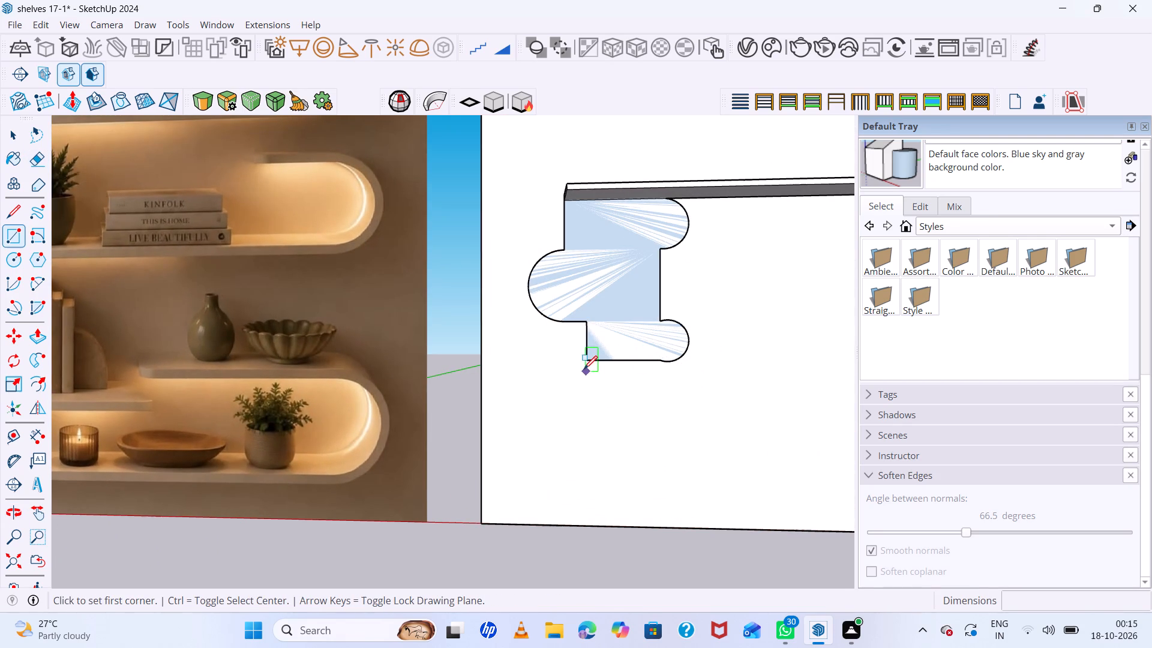
pyautogui.click(588, 361)
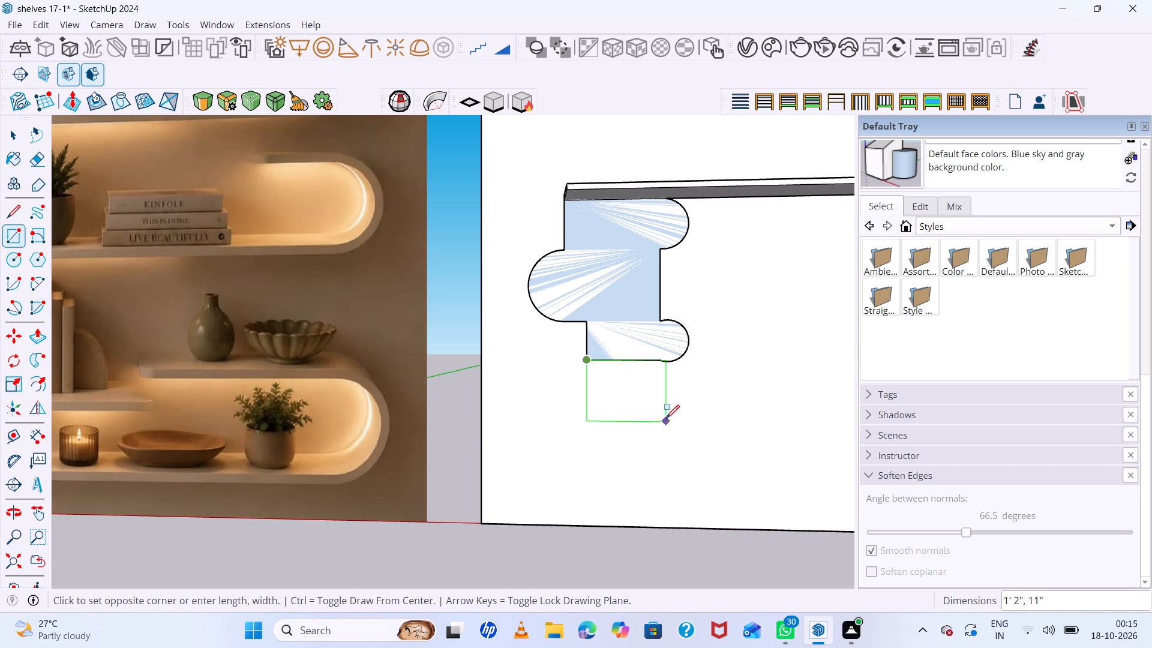
pyautogui.click(665, 418)
pyautogui.press('space')
# Draw an arc bulging about 7" outward on the bottom rectangle's left edge, spanning its upper and lower corners.
pyautogui.scroll(6, 592, 380)
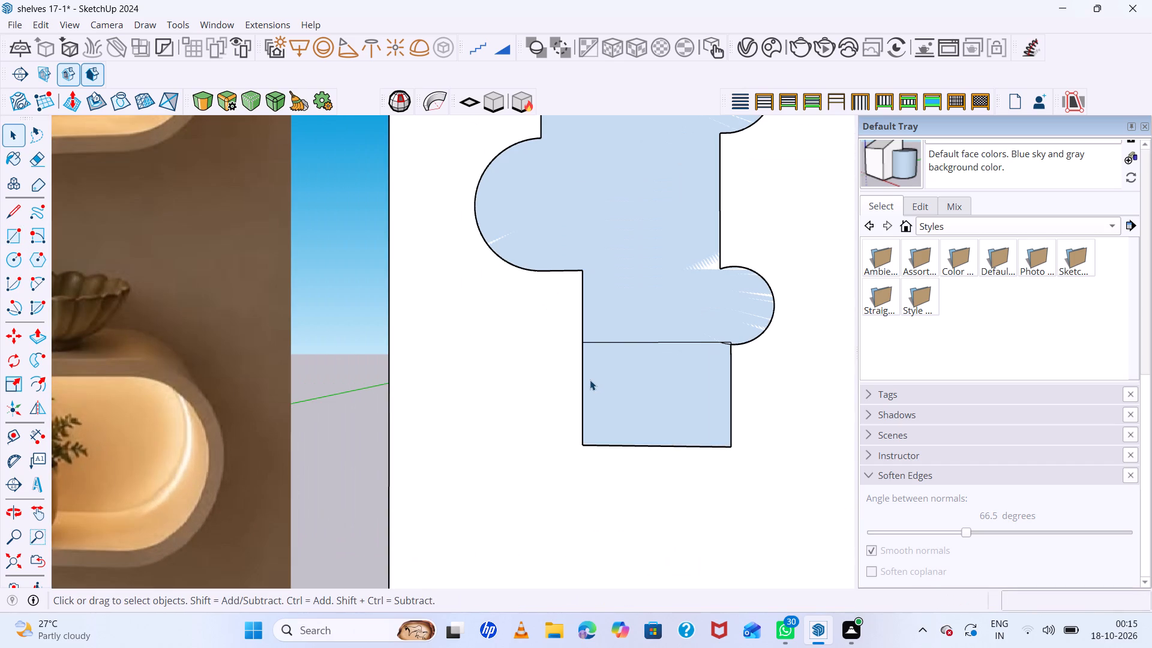
pyautogui.press('a')
pyautogui.click(581, 343)
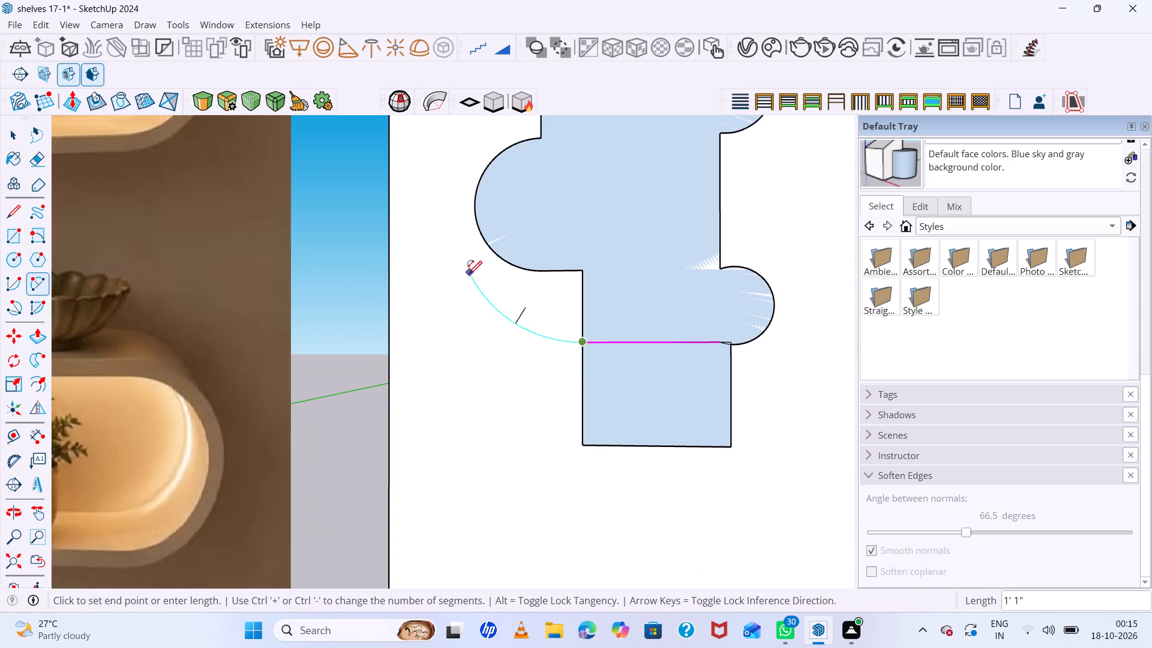
pyautogui.click(587, 446)
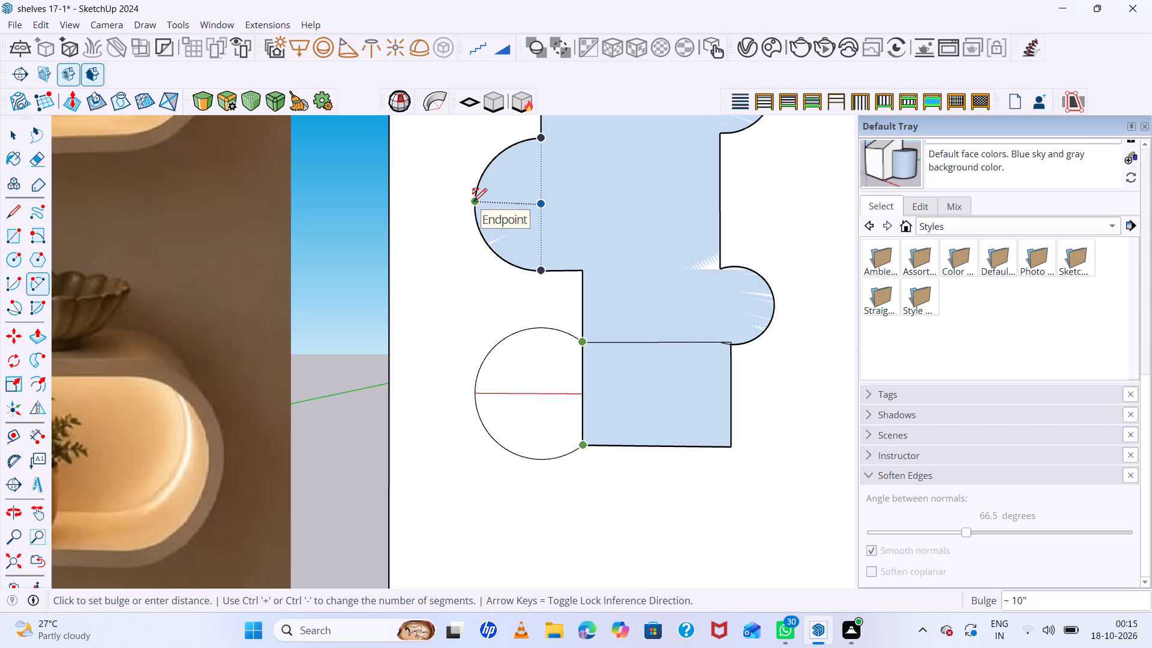
pyautogui.click(514, 334)
pyautogui.press('space')
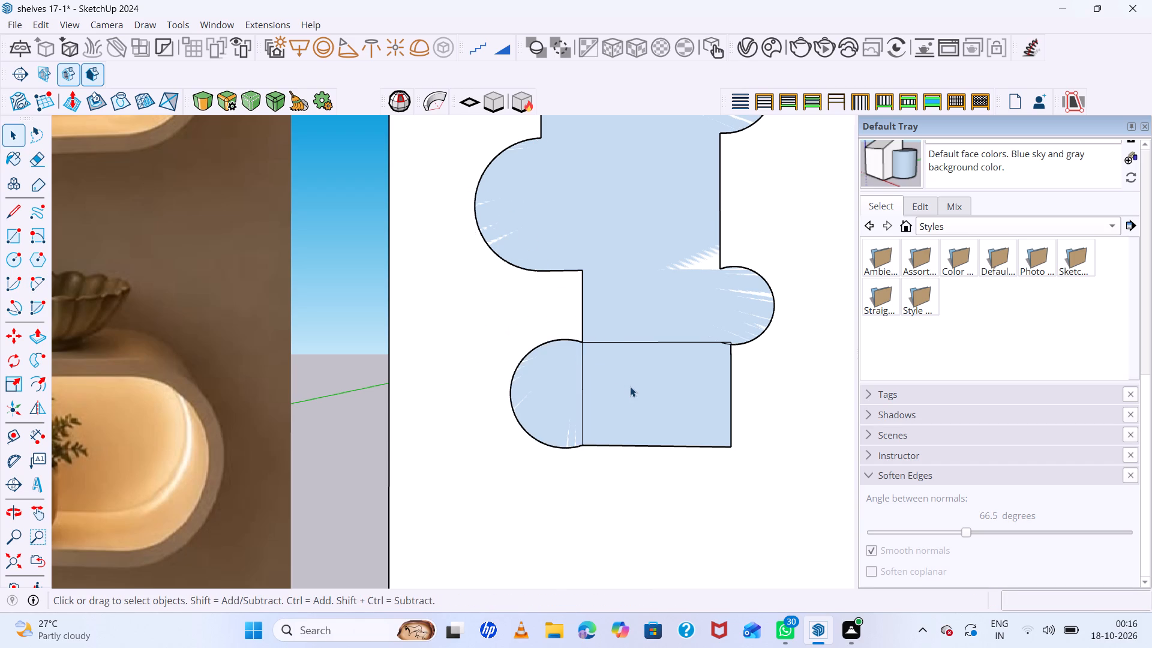
# Erase the lines separating the bottom rectangle from its rounded end and from the outline above.
pyautogui.press('e')
pyautogui.moveTo(620, 394); pyautogui.dragTo(584, 403)
pyautogui.moveTo(623, 342); pyautogui.dragTo(635, 377)
pyautogui.scroll(-13, 613, 388)
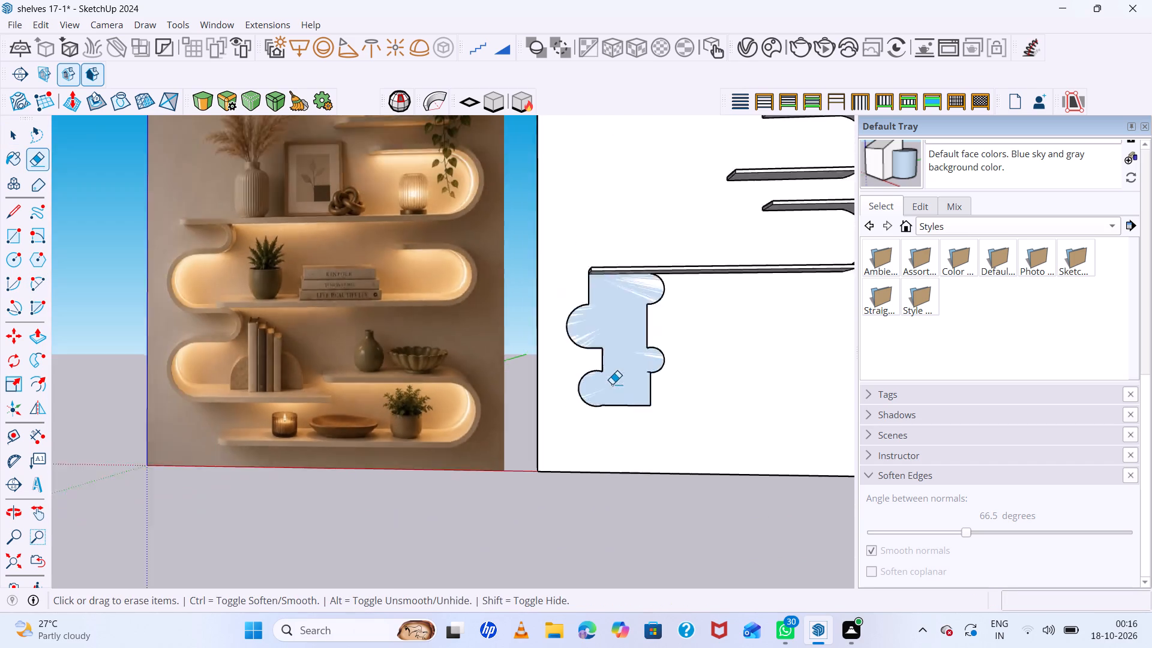
# Push/Pull the merged winding face outward from the panel until it is flush with the front of the long shelf above.
pyautogui.scroll(-3, 612, 384)
pyautogui.moveTo(646, 377); pyautogui.dragTo(576, 415, button='middle')
pyautogui.scroll(8, 626, 329)
pyautogui.press('space')
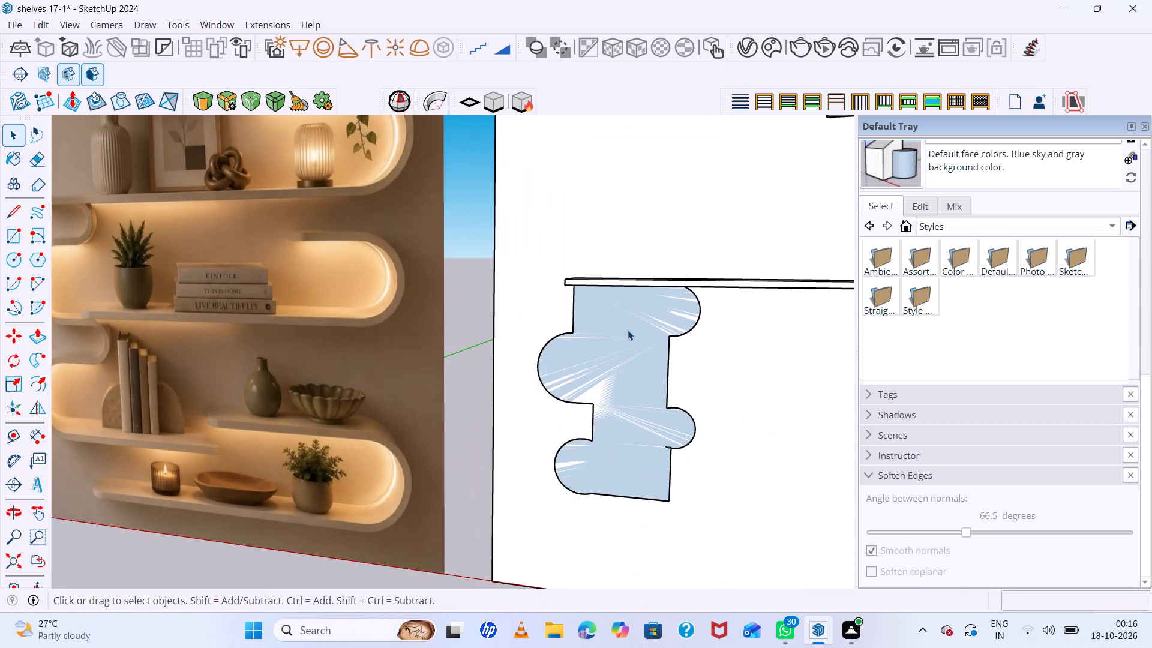
pyautogui.click(628, 330)
pyautogui.press('p')
pyautogui.click(628, 330)
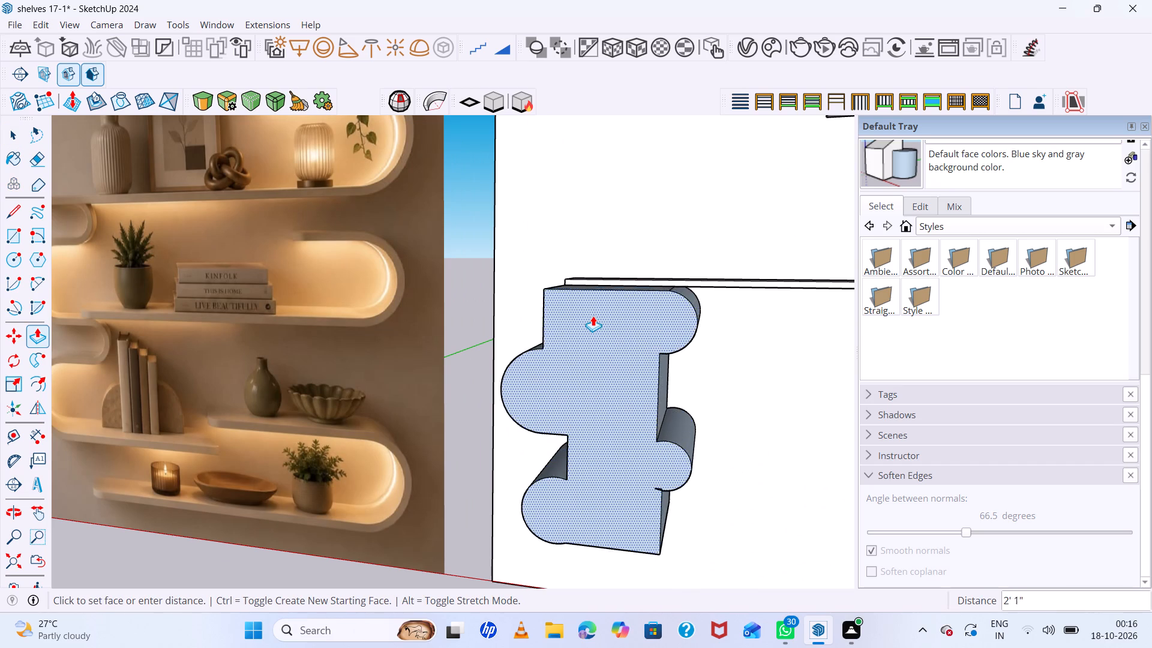
pyautogui.click(589, 282)
# Reverse the front face of the extruded winding block.
pyautogui.moveTo(664, 361); pyautogui.dragTo(902, 403, button='middle')
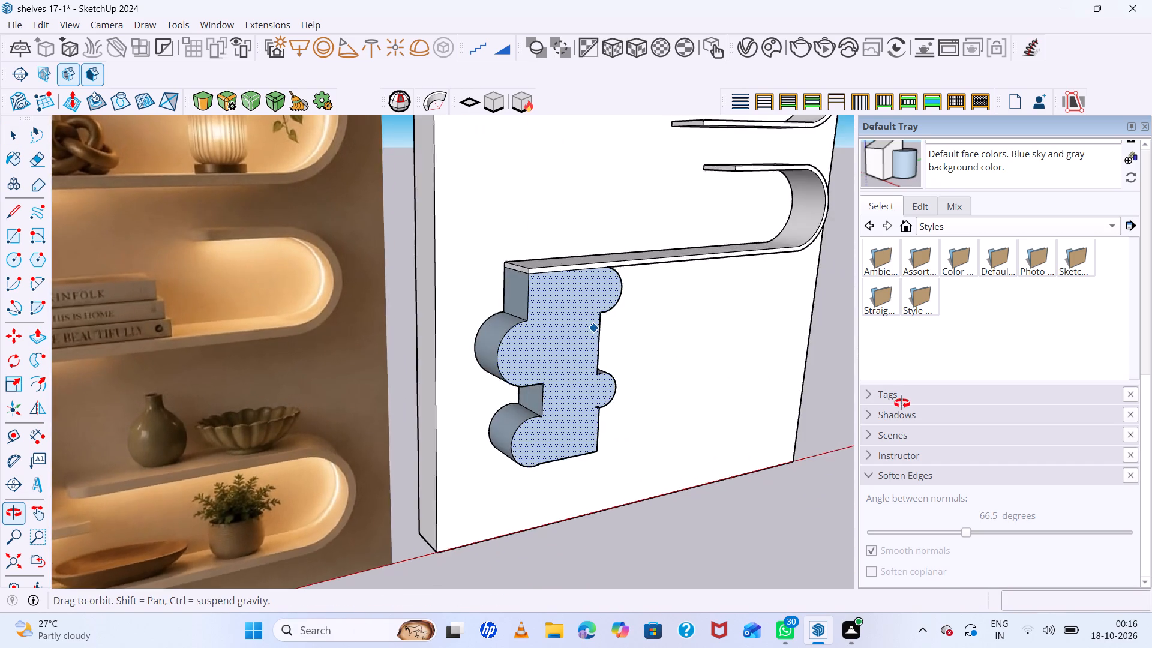
pyautogui.moveTo(902, 403); pyautogui.dragTo(745, 365, button='middle')
pyautogui.press('space')
pyautogui.tripleClick(613, 347)
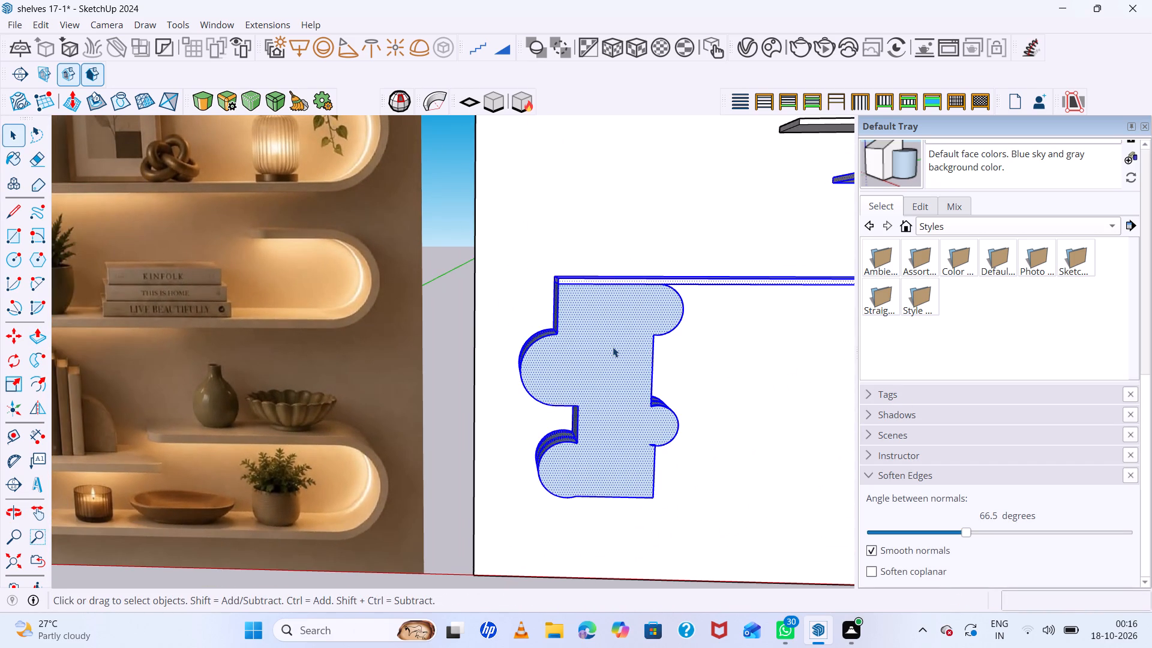
pyautogui.tripleClick(613, 347)
pyautogui.doubleClick(613, 347)
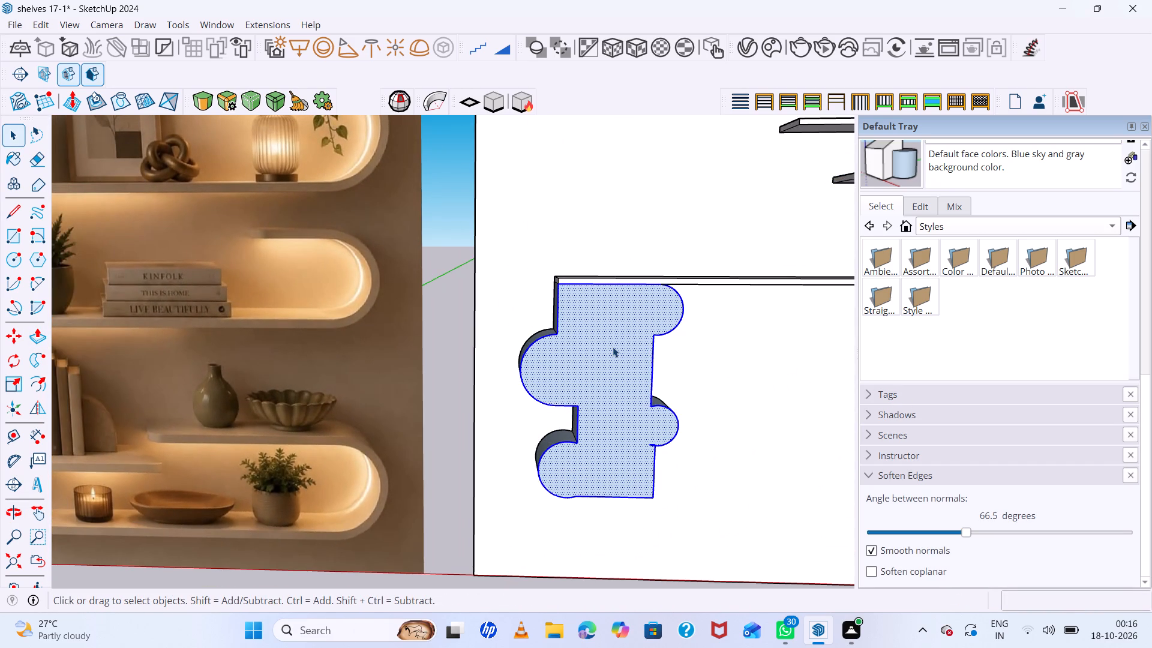
pyautogui.rightClick(613, 347)
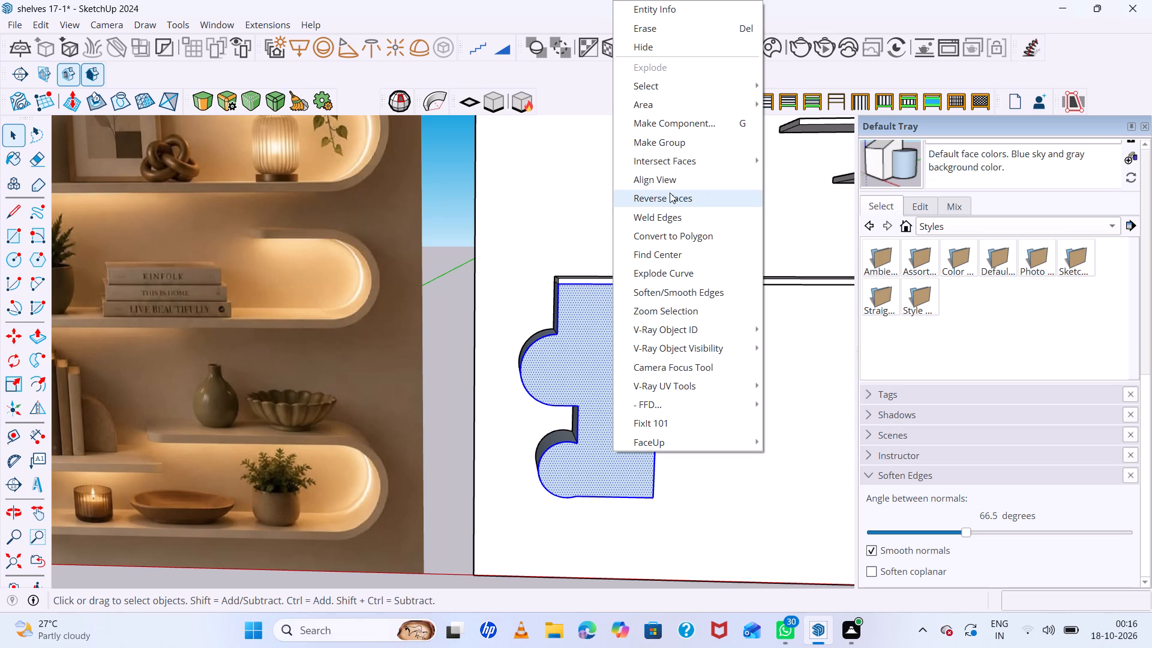
pyautogui.click(670, 193)
# Reverse the large curved side face and the straight side face above it on the block's left side.
pyautogui.scroll(5, 586, 338)
pyautogui.moveTo(586, 338); pyautogui.dragTo(815, 386, button='middle')
pyautogui.scroll(6, 560, 347)
pyautogui.click(451, 295)
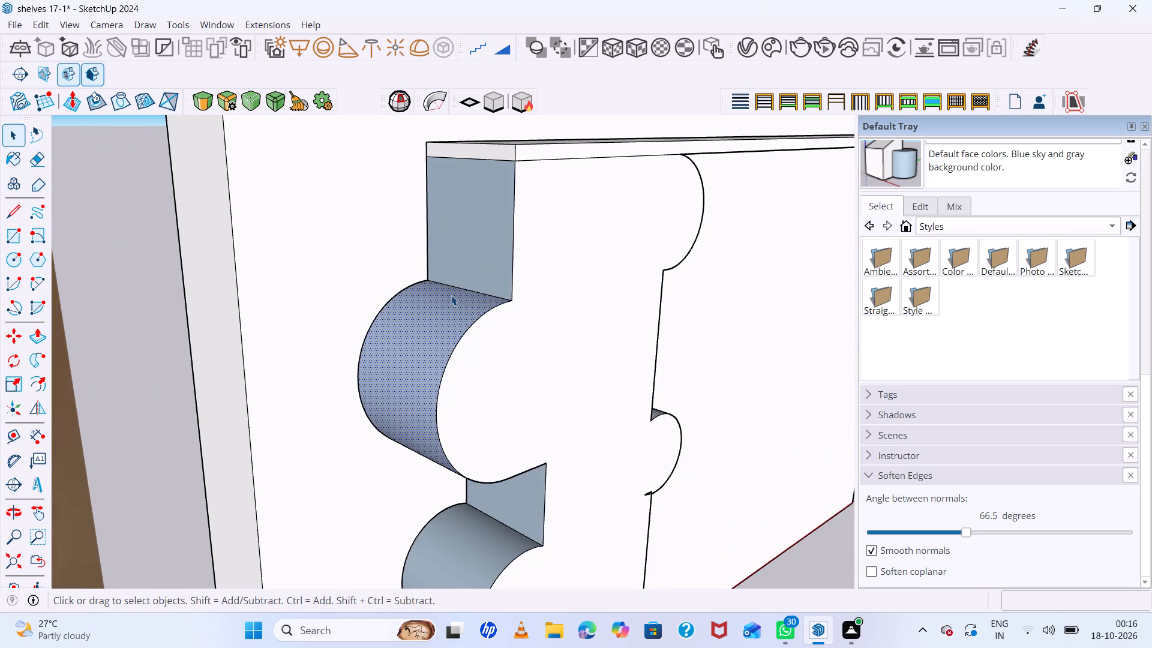
pyautogui.rightClick(451, 295)
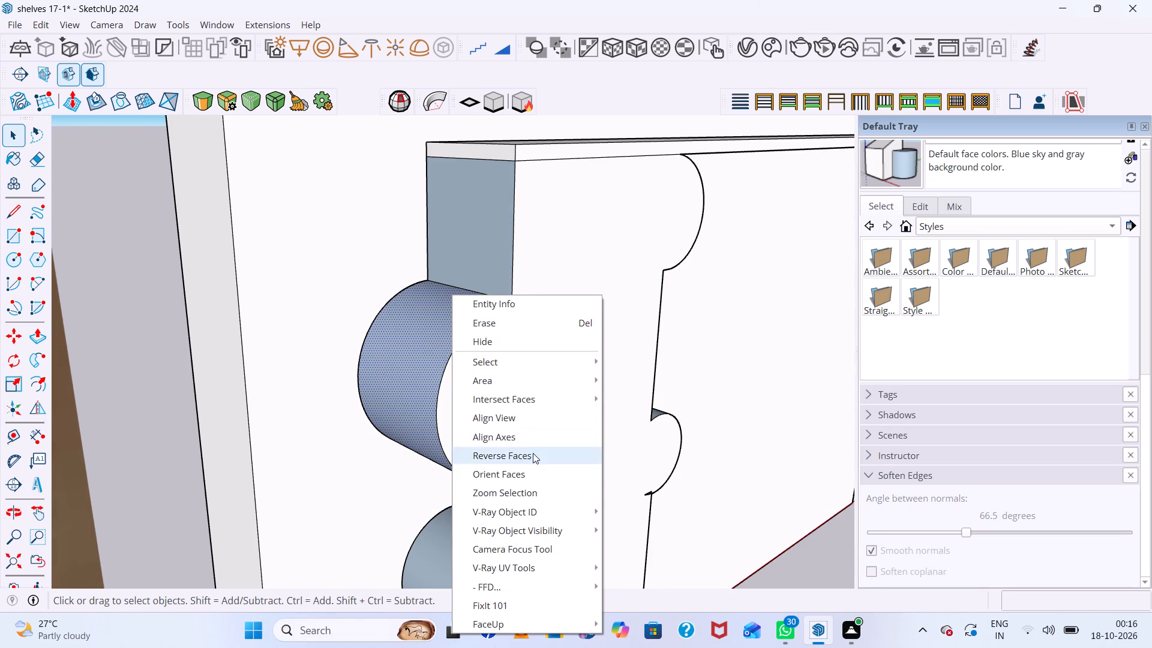
pyautogui.click(533, 455)
pyautogui.scroll(-8, 460, 385)
pyautogui.click(452, 301)
pyautogui.rightClick(463, 318)
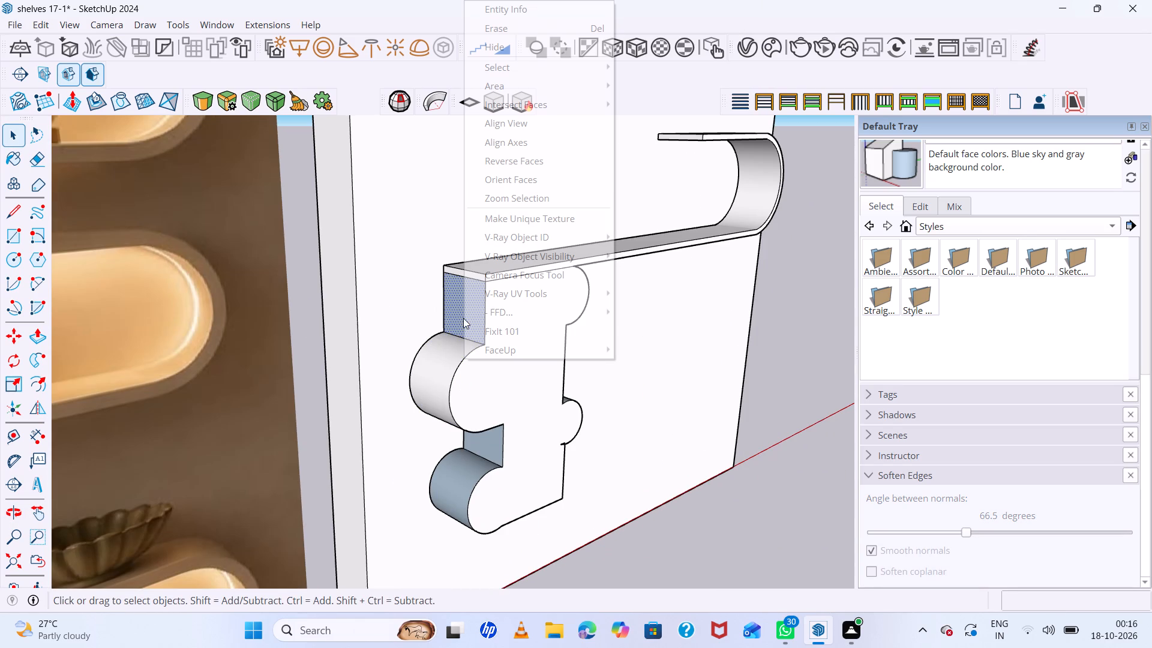
pyautogui.click(523, 159)
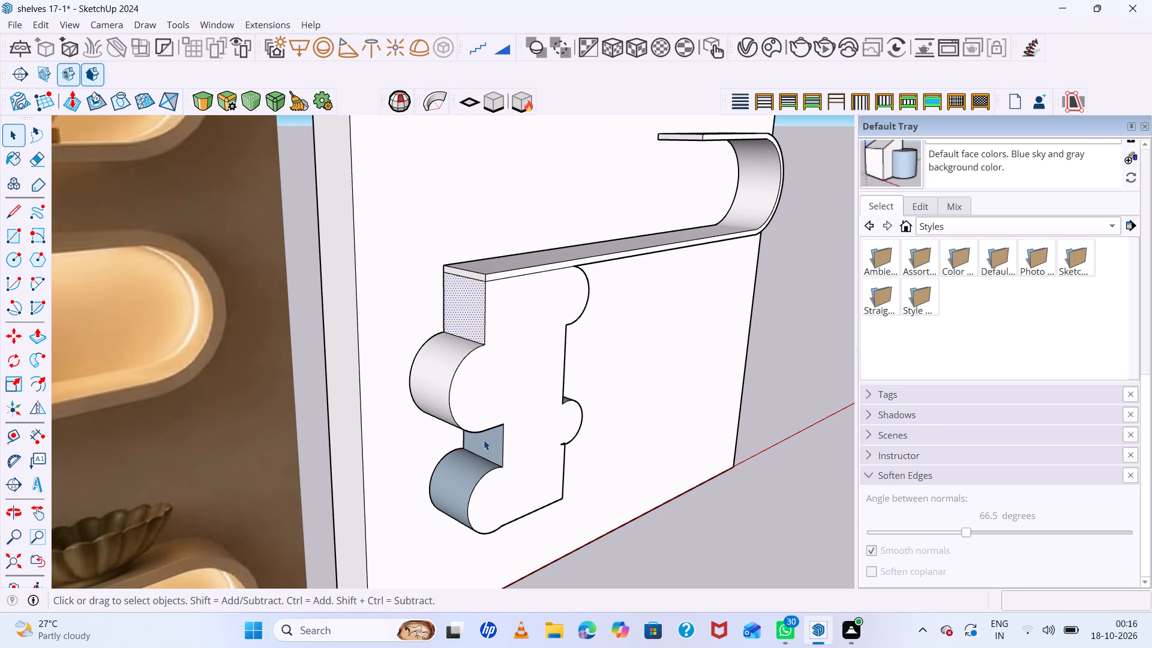
# Reverse the short straight side face and the lower curved side face on the block's left side.
pyautogui.click(484, 454)
pyautogui.rightClick(493, 451)
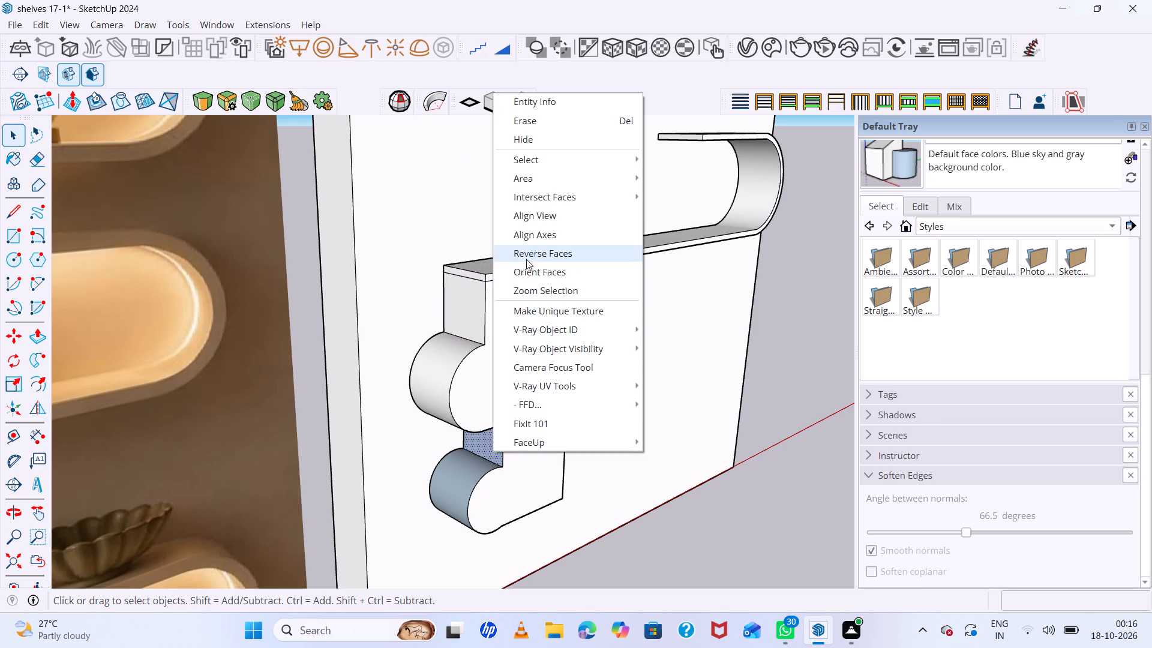
pyautogui.click(526, 255)
pyautogui.scroll(5, 466, 494)
pyautogui.click(459, 483)
pyautogui.rightClick(458, 482)
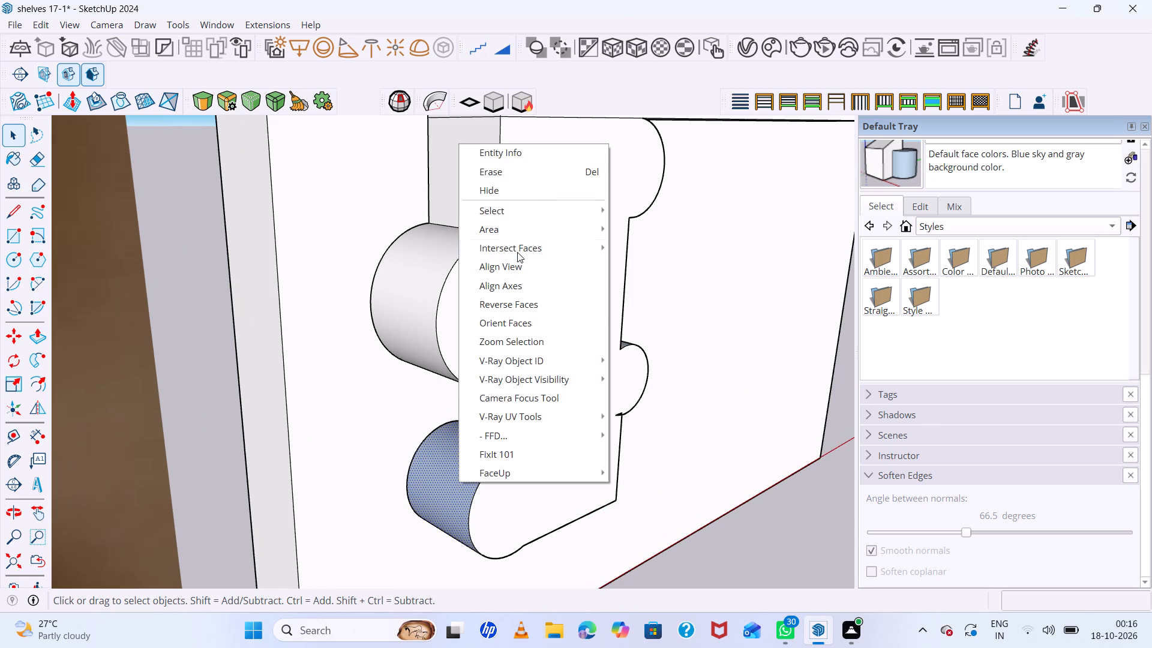
pyautogui.click(515, 305)
# Reverse the middle straight side face and the upper rounded side face on the block's right side.
pyautogui.scroll(1, 609, 341)
pyautogui.moveTo(606, 341); pyautogui.dragTo(6, 325, button='middle')
pyautogui.click(438, 294)
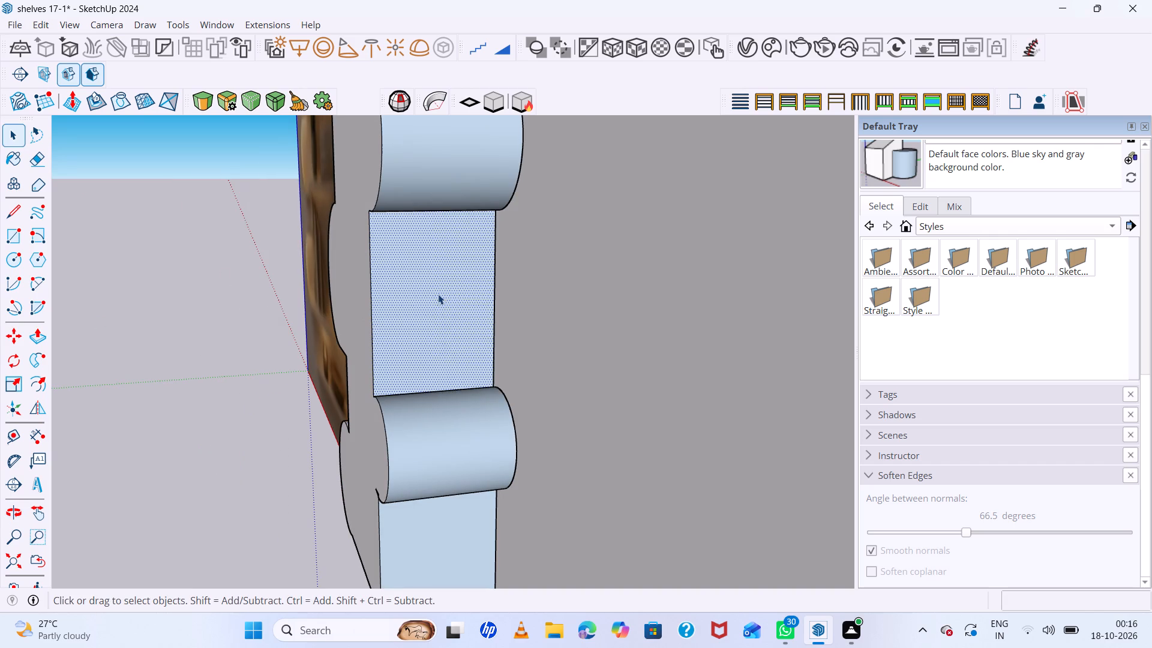
pyautogui.rightClick(438, 294)
pyautogui.click(489, 163)
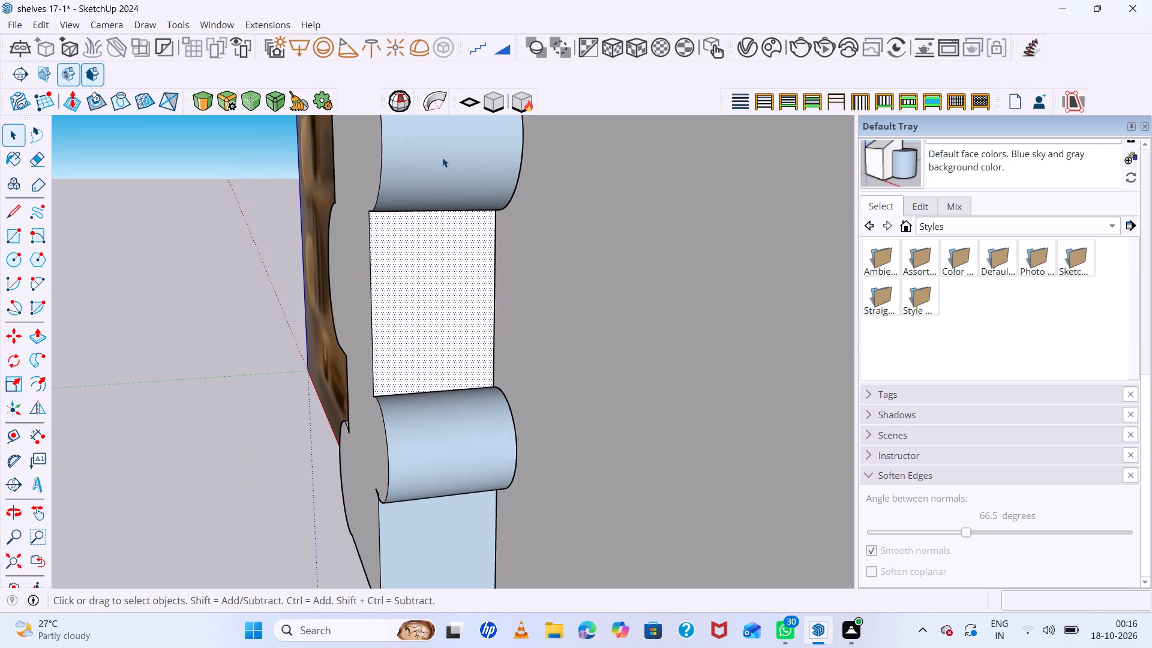
pyautogui.click(442, 157)
pyautogui.rightClick(442, 157)
pyautogui.click(505, 320)
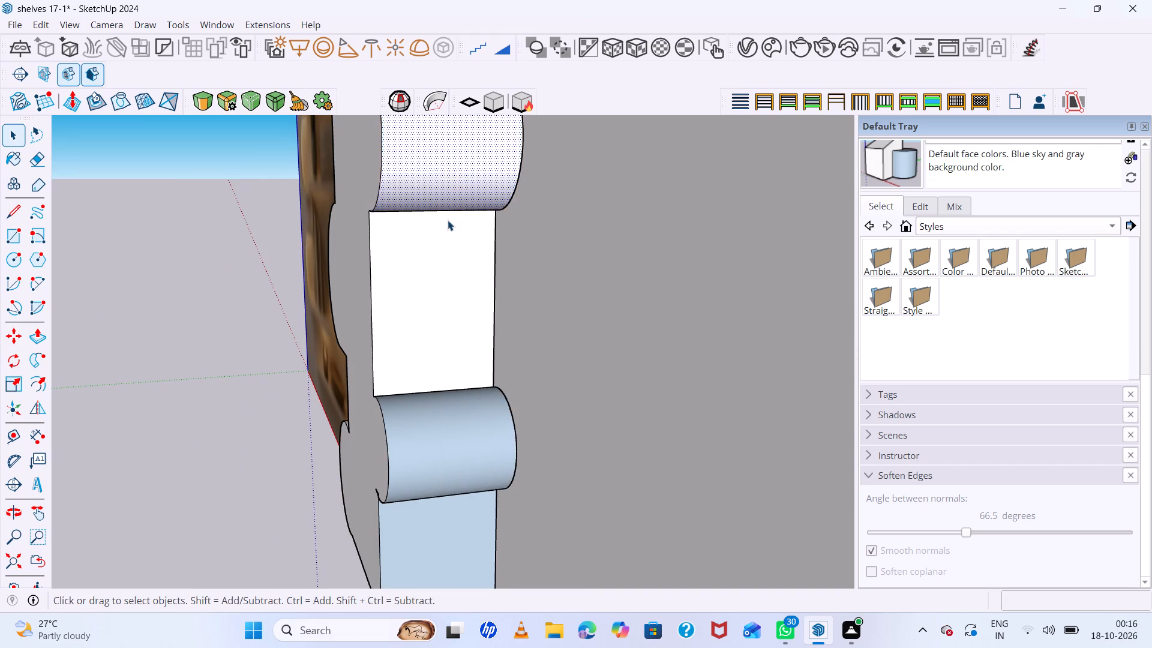
# Reverse the lower rounded side face and the bottom straight side face on the block's right side.
pyautogui.scroll(-8, 446, 214)
pyautogui.click(452, 329)
pyautogui.rightClick(454, 329)
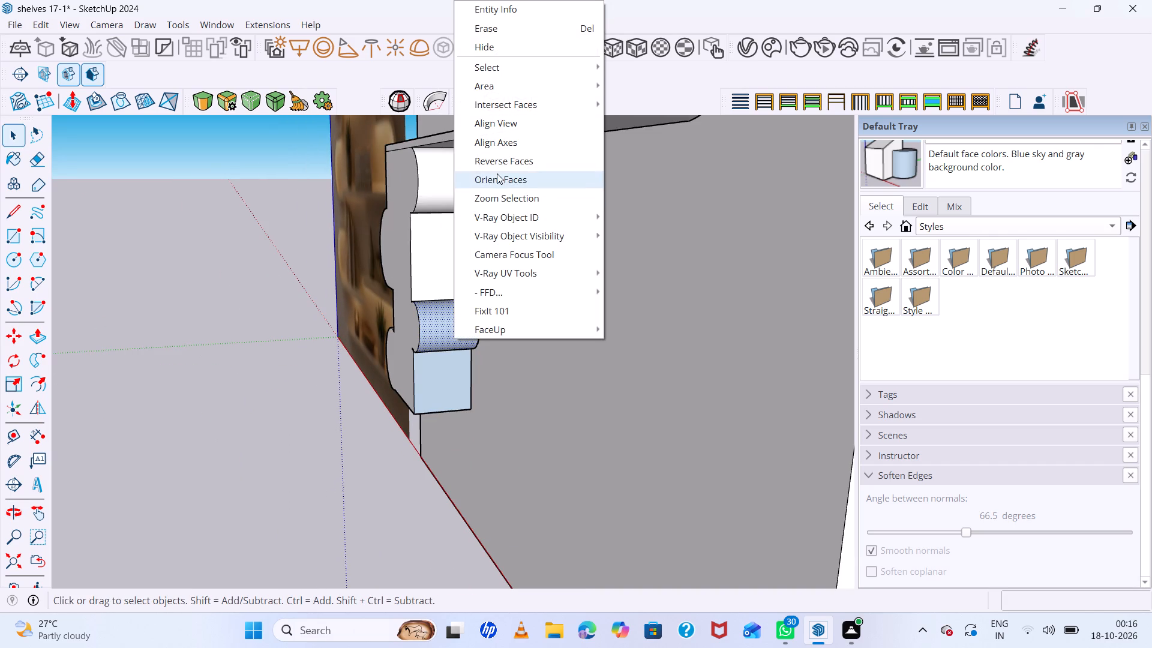
pyautogui.click(494, 166)
pyautogui.scroll(6, 487, 288)
pyautogui.moveTo(434, 311); pyautogui.dragTo(461, 432, button='middle')
pyautogui.moveTo(442, 269); pyautogui.dragTo(453, 172, button='middle')
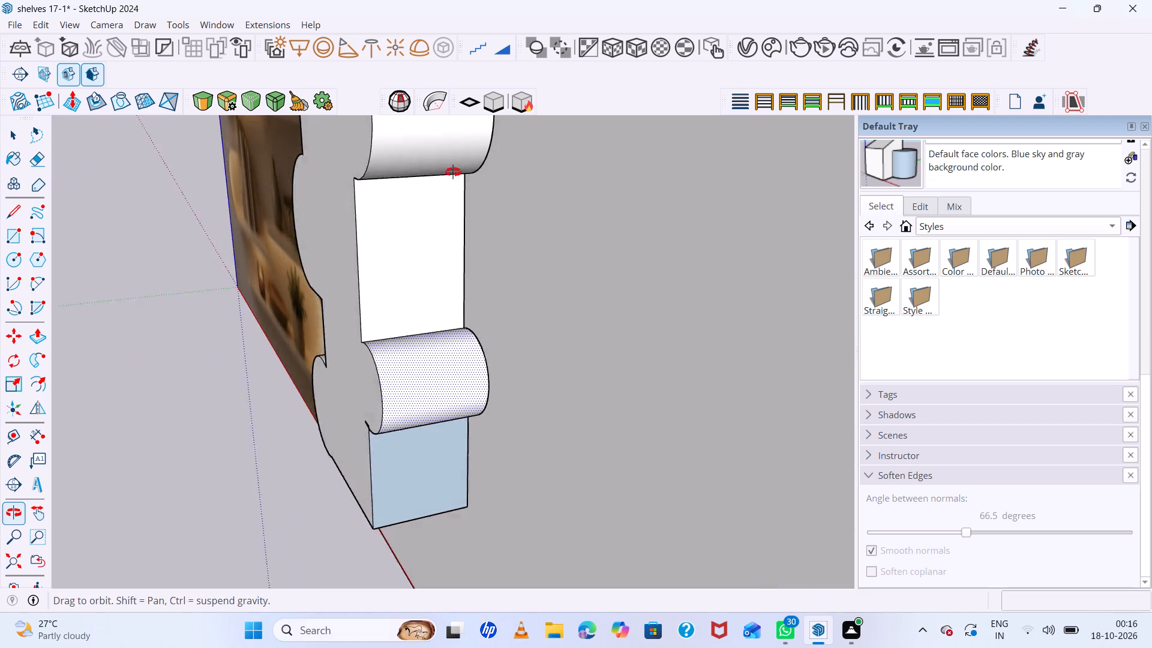
pyautogui.moveTo(453, 172); pyautogui.dragTo(458, 122, button='middle')
pyautogui.middleClick(458, 121)
pyautogui.click(401, 428)
pyautogui.rightClick(401, 428)
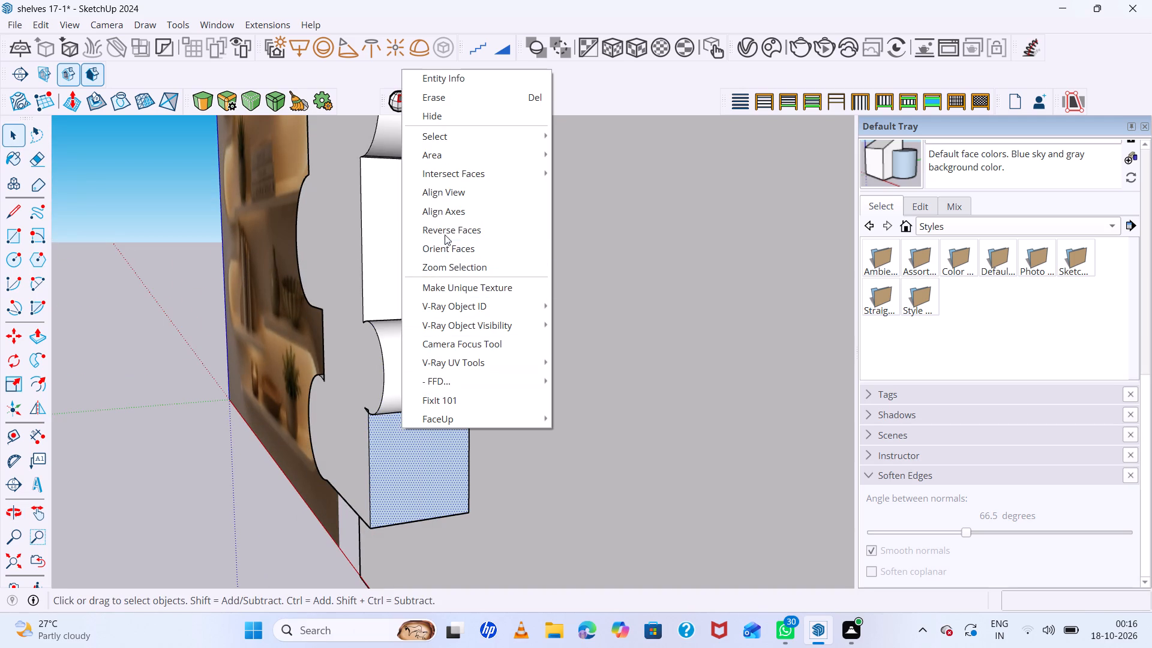
pyautogui.click(443, 229)
# Offset the block's front face outline inward by about 2".
pyautogui.scroll(-16, 407, 280)
pyautogui.moveTo(382, 271); pyautogui.dragTo(650, 320, button='middle')
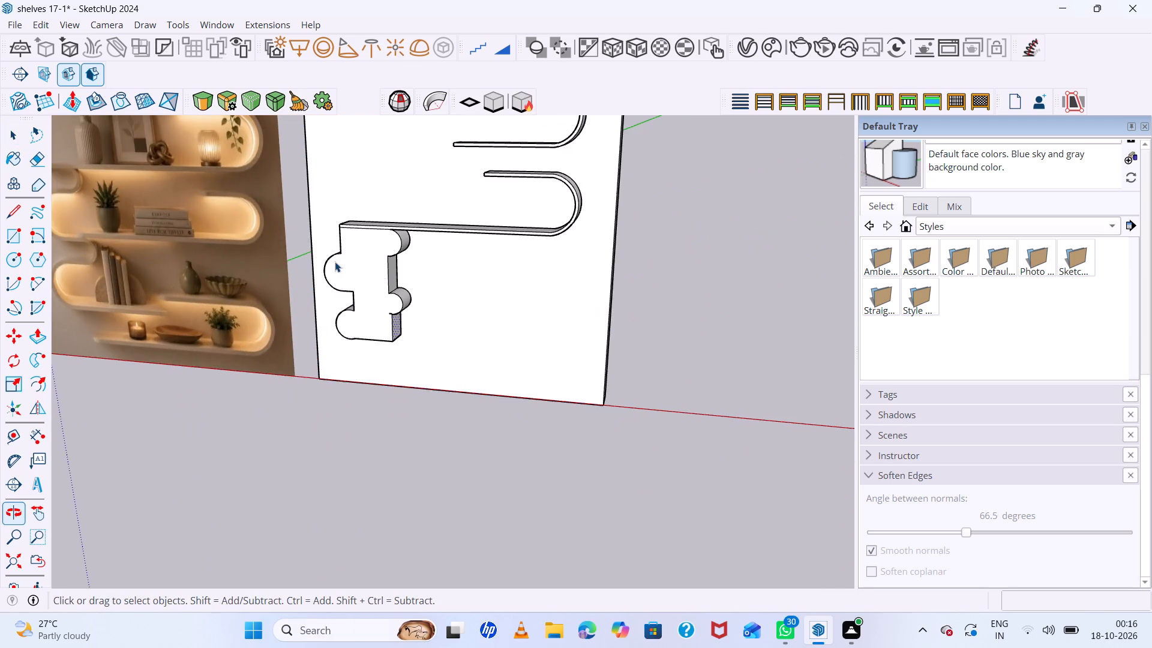
pyautogui.scroll(6, 335, 262)
pyautogui.click(379, 262)
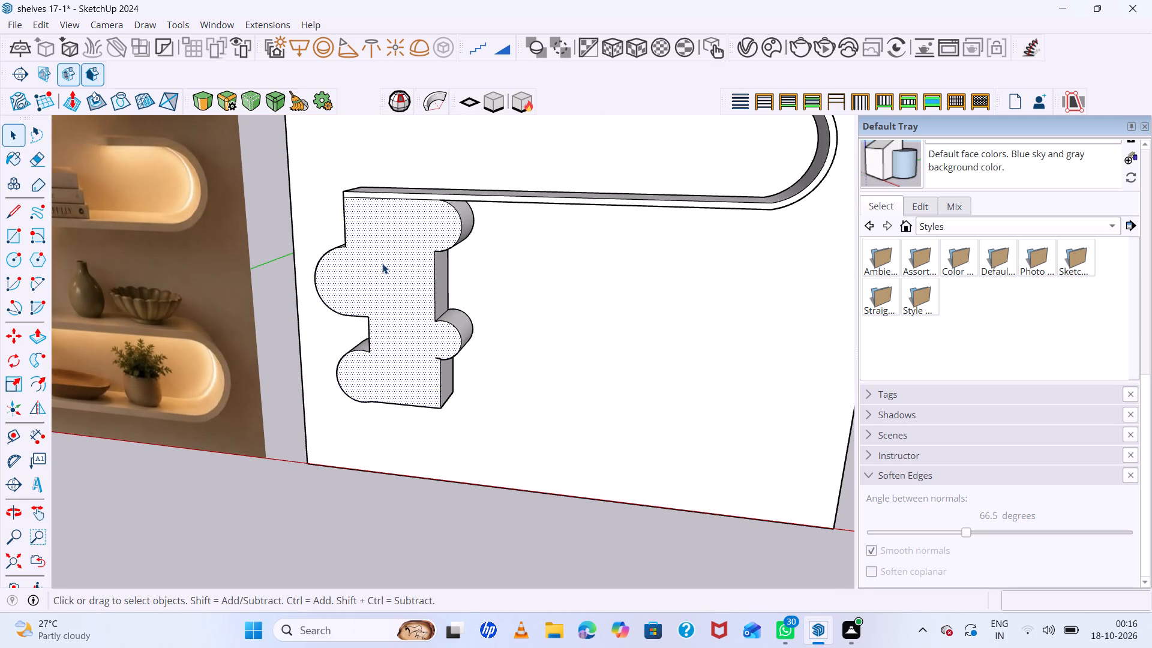
pyautogui.press('f')
pyautogui.click(346, 231)
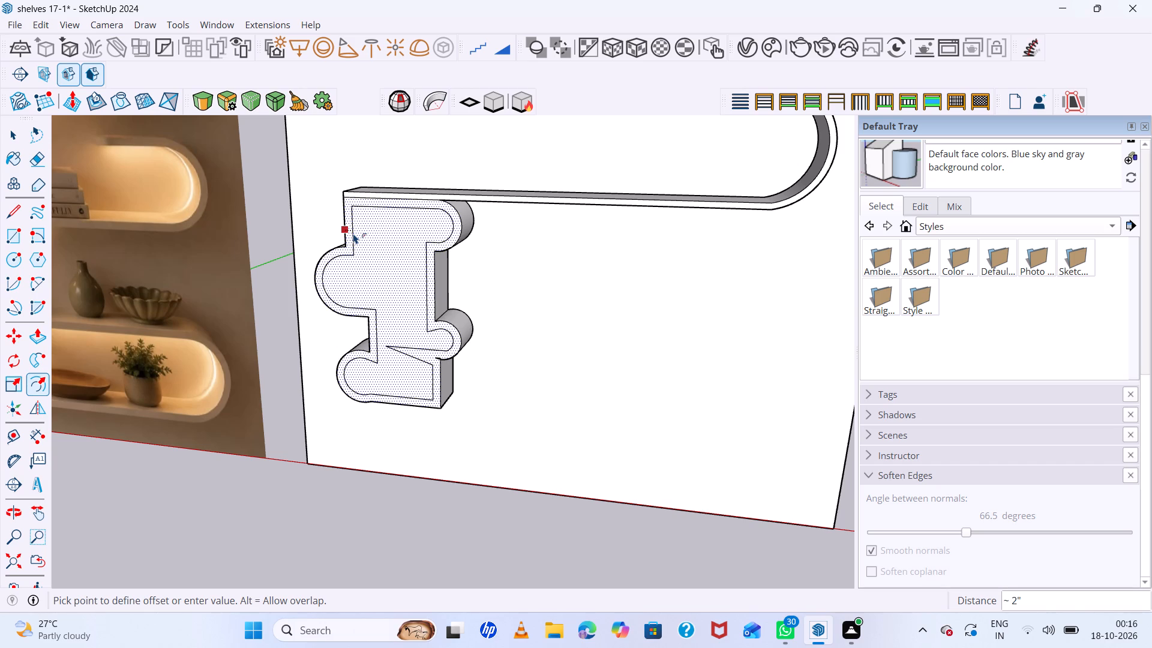
pyautogui.click(353, 233)
pyautogui.scroll(13, 484, 359)
pyautogui.press('space')
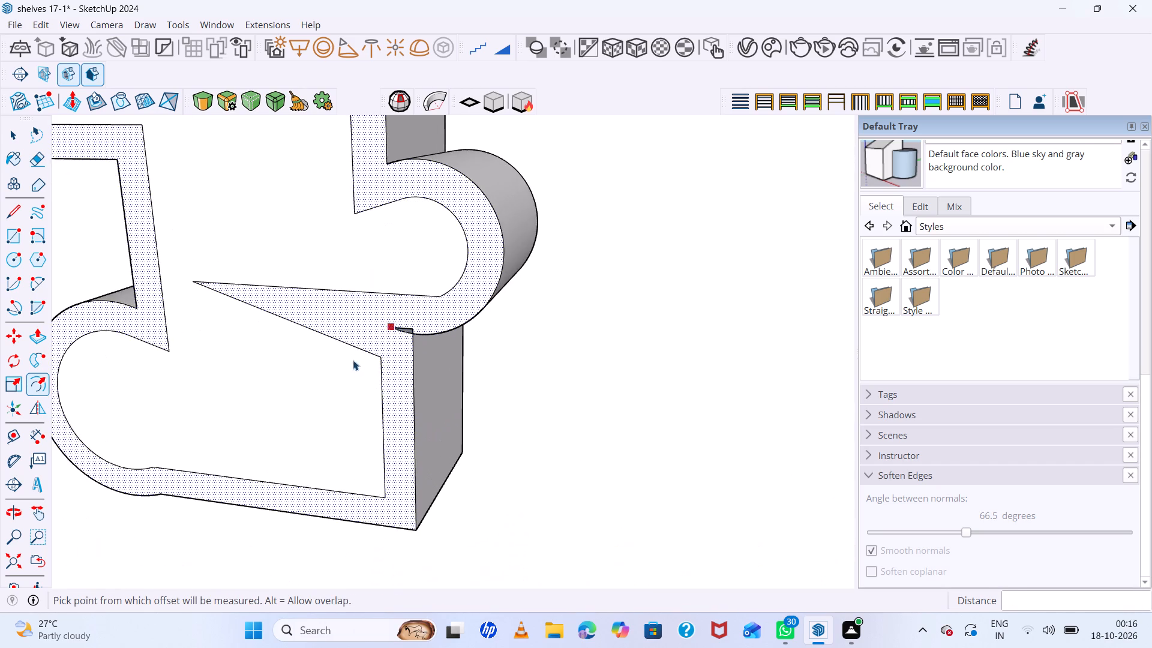
# Erase the diagonal and horizontal offset lines forming the spike beneath the lower right rounded end.
pyautogui.scroll(18, 392, 336)
pyautogui.moveTo(500, 325); pyautogui.dragTo(446, 247, button='middle')
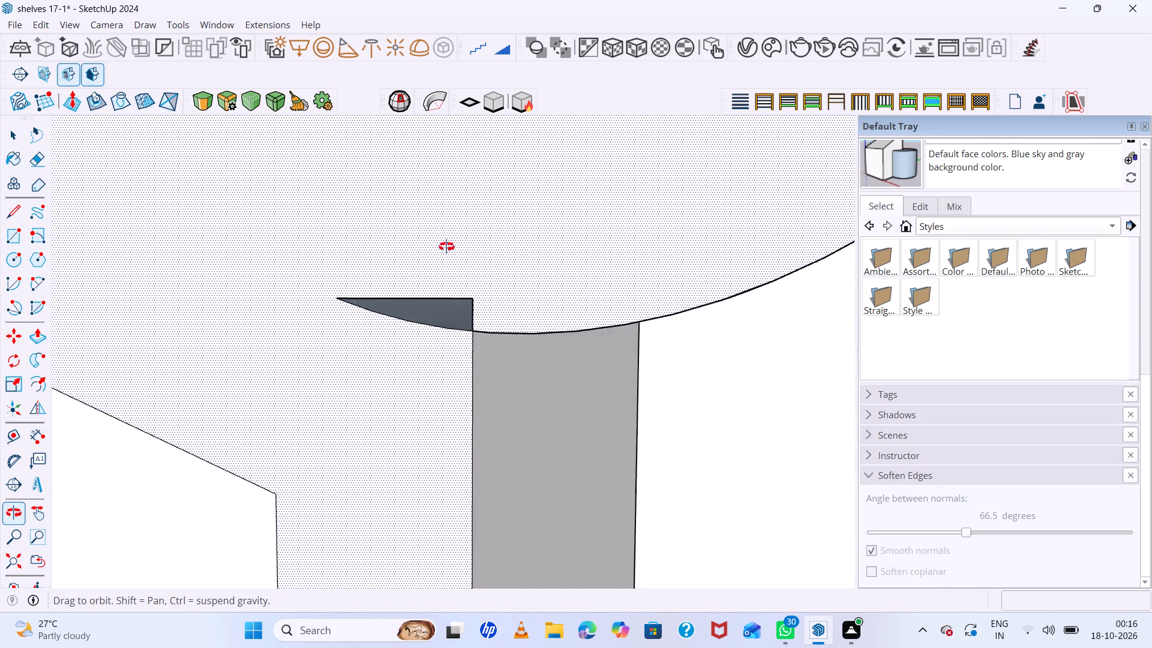
pyautogui.moveTo(446, 247); pyautogui.dragTo(431, 270, button='middle')
pyautogui.middleClick(431, 270)
pyautogui.scroll(-15, 442, 275)
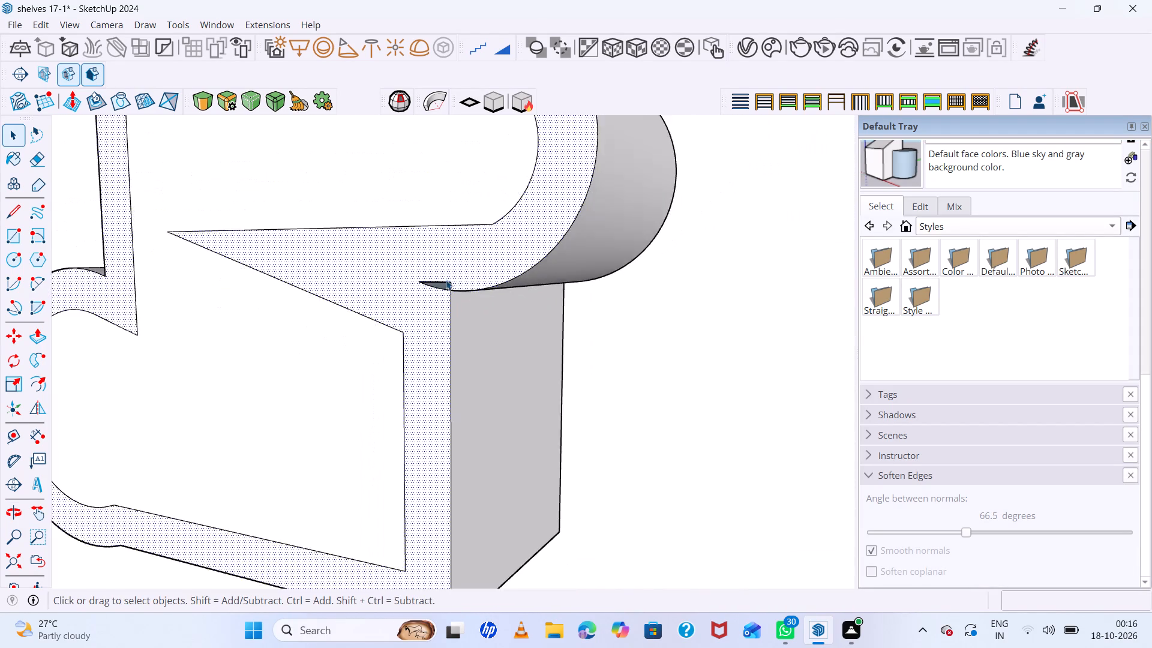
pyautogui.scroll(-9, 446, 280)
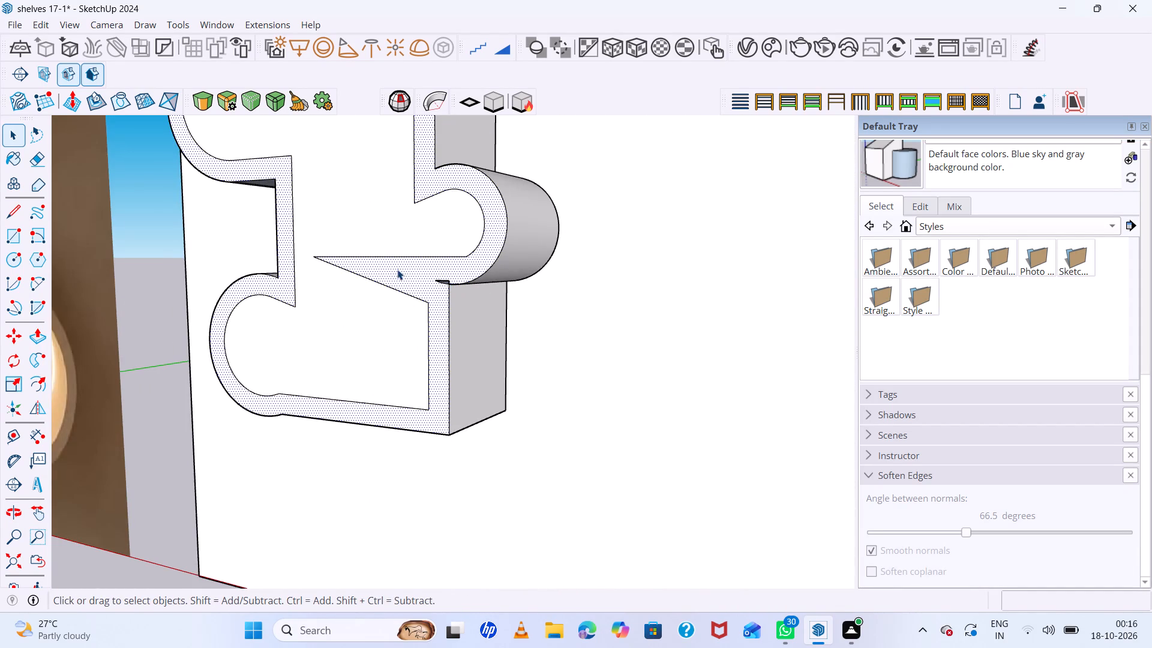
pyautogui.press('e')
pyautogui.moveTo(418, 260); pyautogui.dragTo(404, 281)
pyautogui.moveTo(409, 281); pyautogui.dragTo(402, 304)
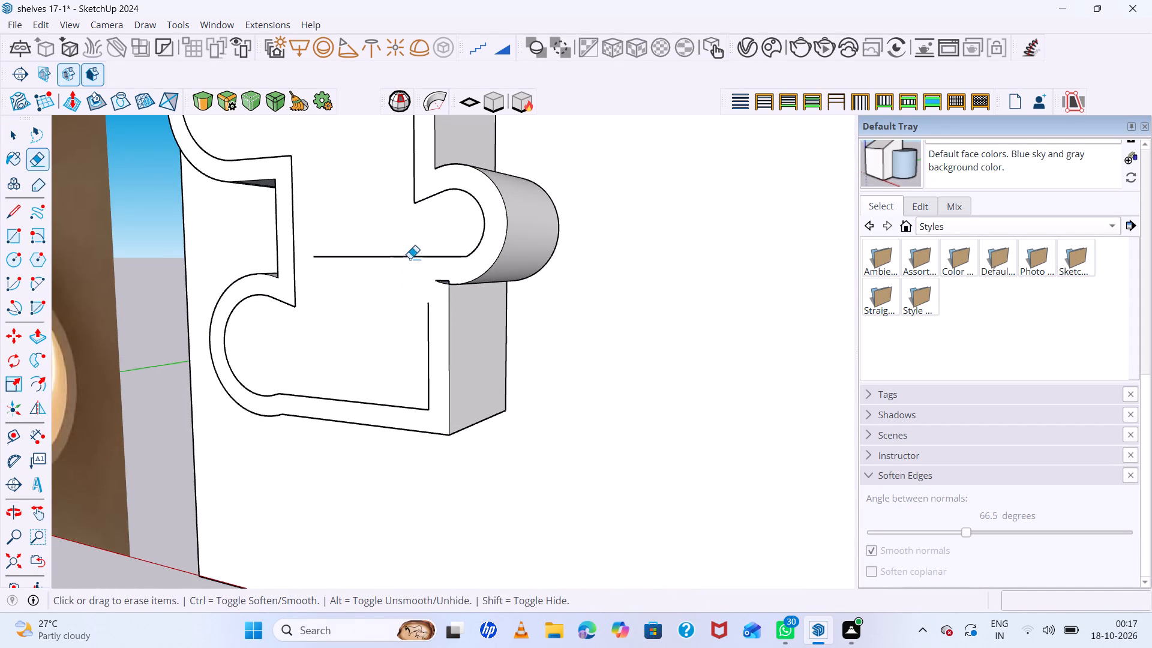
pyautogui.moveTo(410, 259); pyautogui.dragTo(412, 278)
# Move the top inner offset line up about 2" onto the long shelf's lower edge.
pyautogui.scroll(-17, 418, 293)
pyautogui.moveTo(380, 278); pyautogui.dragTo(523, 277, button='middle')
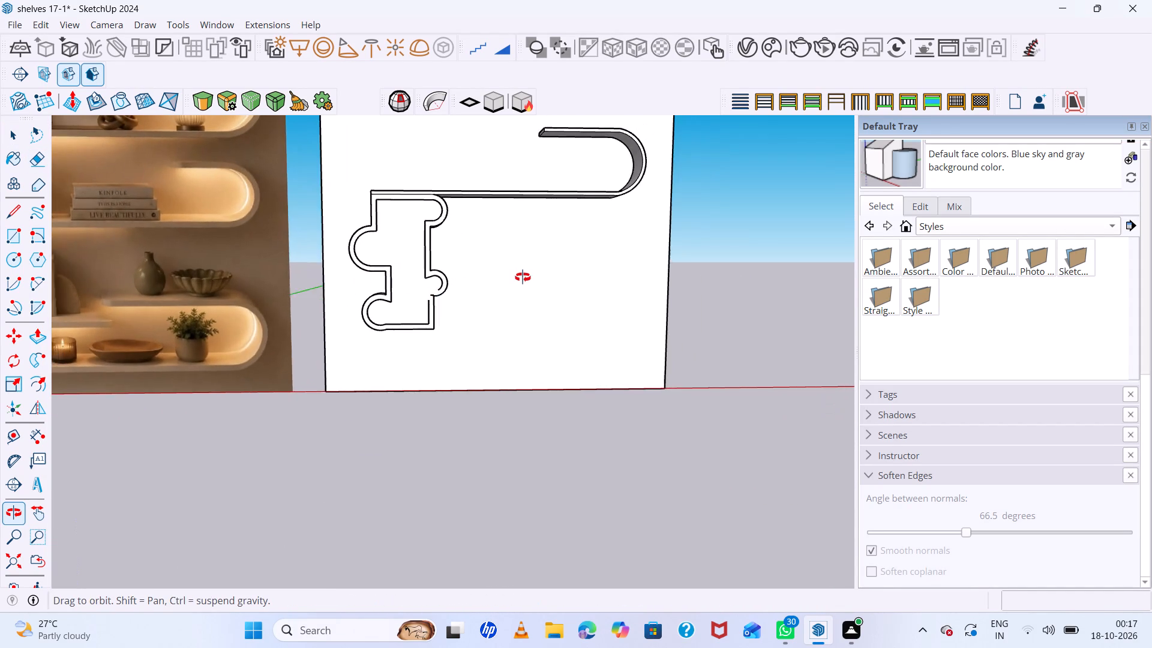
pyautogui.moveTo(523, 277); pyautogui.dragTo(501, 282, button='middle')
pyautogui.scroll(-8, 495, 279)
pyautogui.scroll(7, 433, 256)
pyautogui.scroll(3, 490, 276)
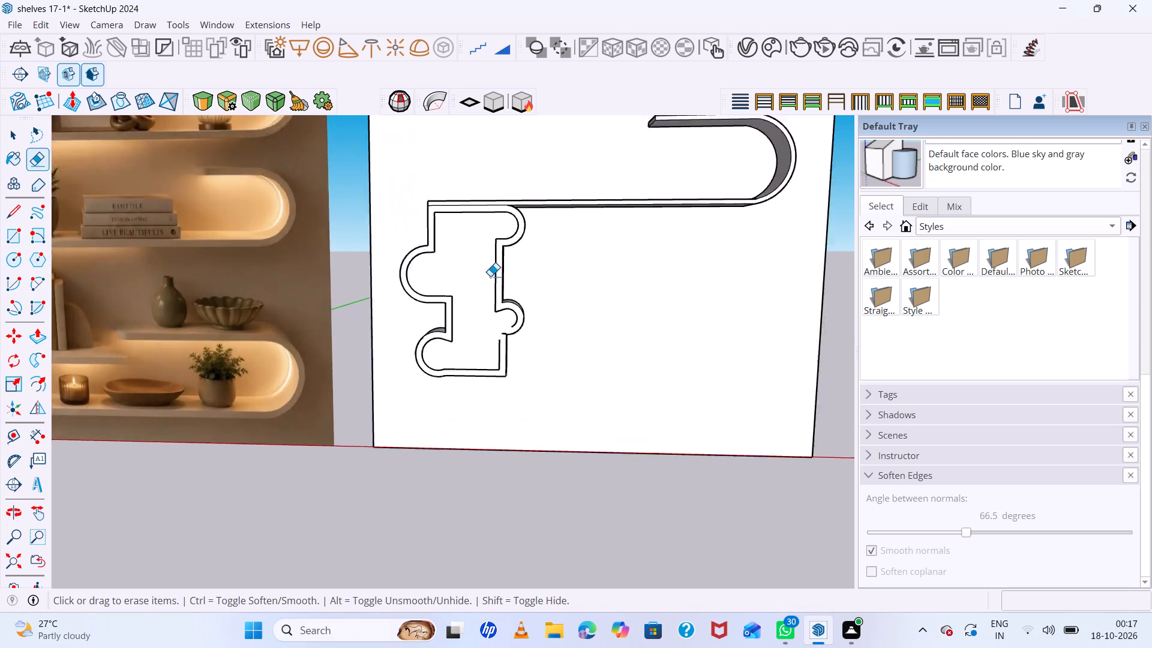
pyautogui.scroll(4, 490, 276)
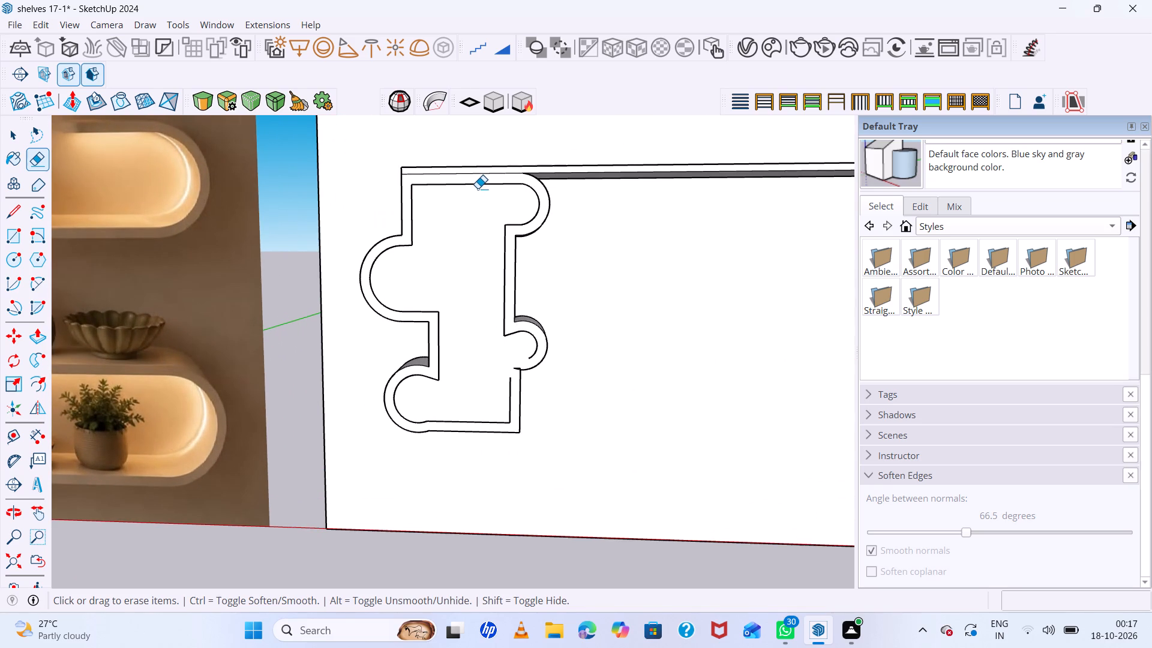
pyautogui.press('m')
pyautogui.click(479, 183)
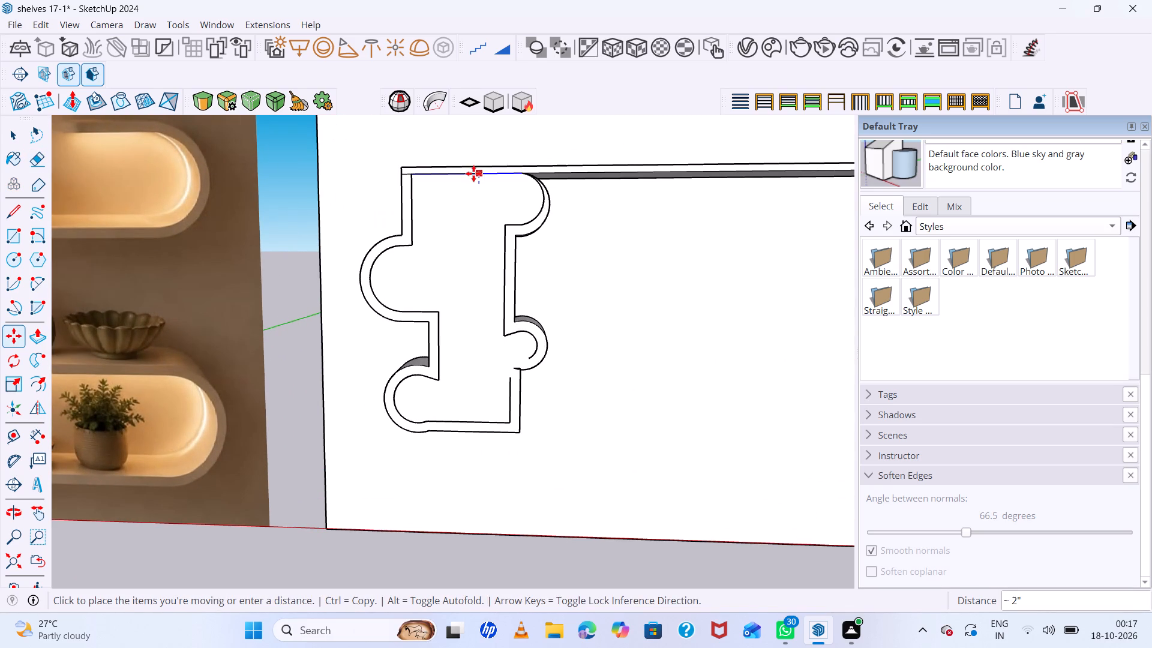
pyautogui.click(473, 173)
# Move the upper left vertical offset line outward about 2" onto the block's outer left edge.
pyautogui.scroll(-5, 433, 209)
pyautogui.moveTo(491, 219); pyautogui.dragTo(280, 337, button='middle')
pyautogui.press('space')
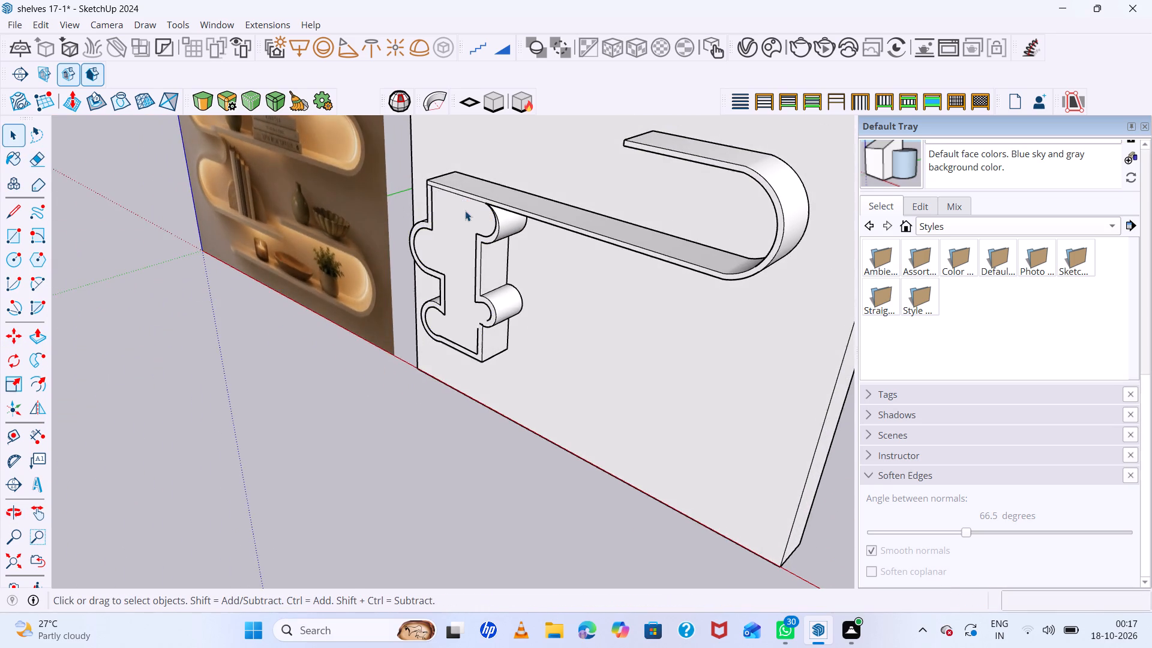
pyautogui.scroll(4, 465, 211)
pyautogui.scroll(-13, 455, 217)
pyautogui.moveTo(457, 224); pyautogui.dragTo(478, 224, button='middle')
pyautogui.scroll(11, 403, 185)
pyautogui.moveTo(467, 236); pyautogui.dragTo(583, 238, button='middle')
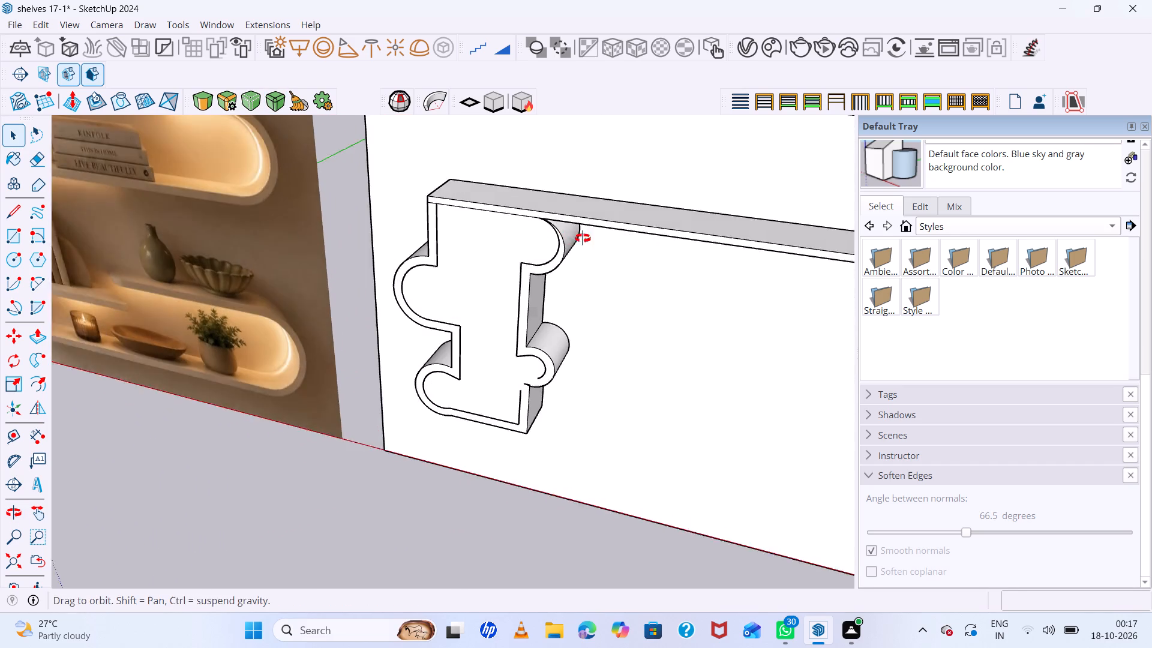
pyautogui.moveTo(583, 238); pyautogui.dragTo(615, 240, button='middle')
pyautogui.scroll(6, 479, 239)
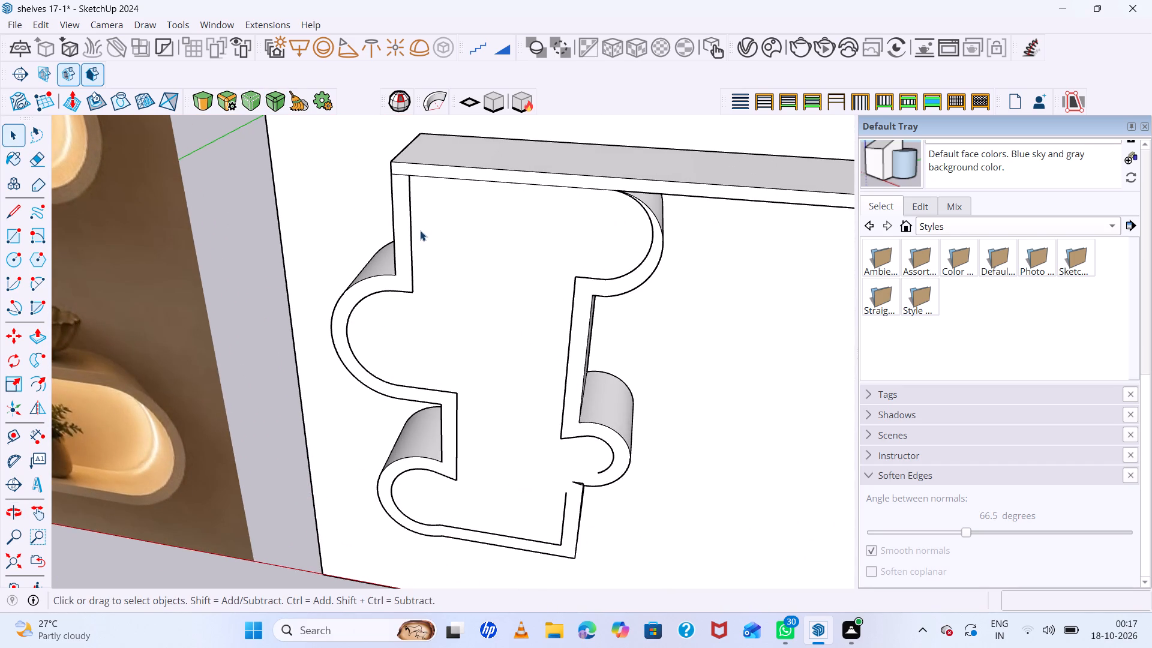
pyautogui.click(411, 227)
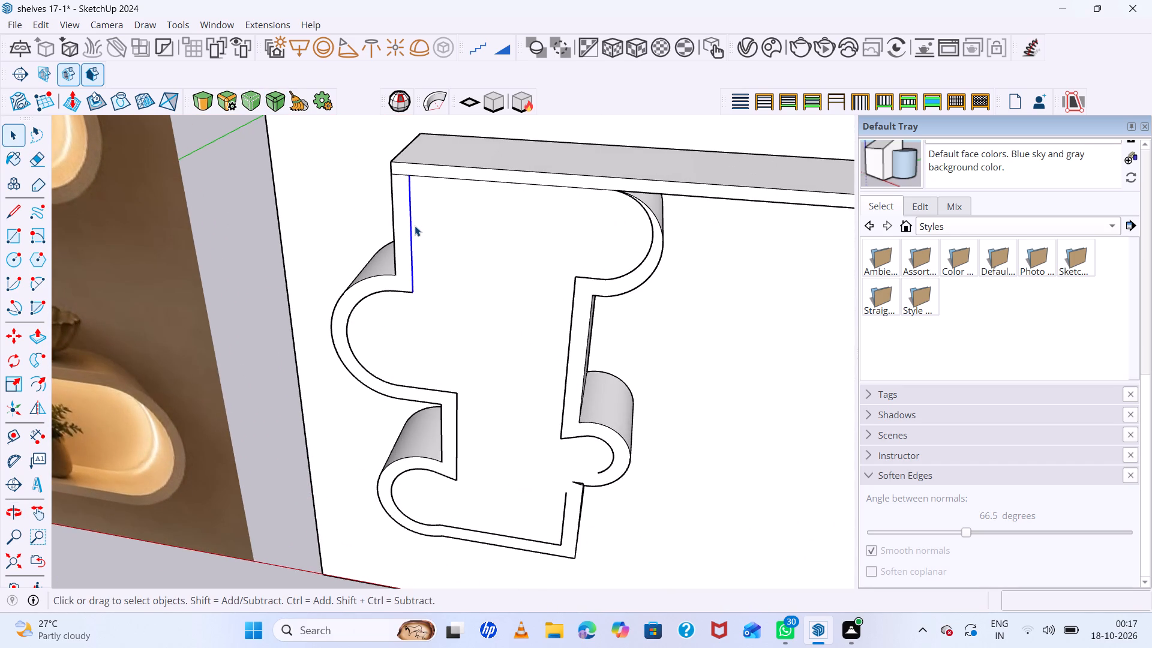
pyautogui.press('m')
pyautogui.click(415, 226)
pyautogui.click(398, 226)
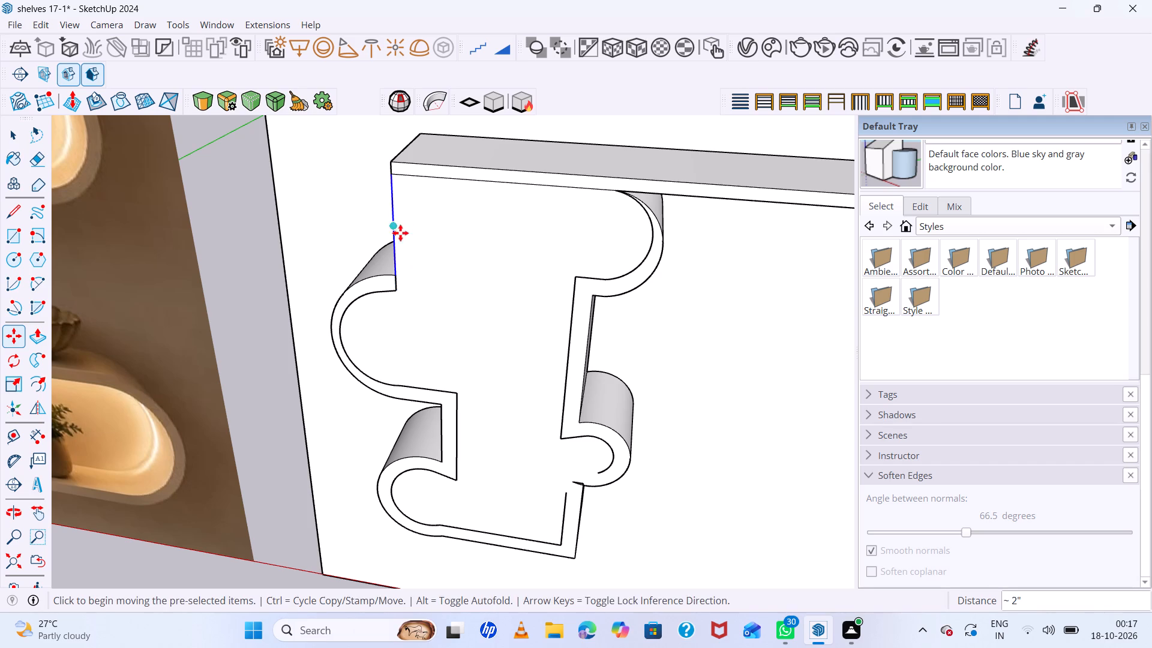
# Undo the offset edits, the winding block and its outline, back to before the lower curved shelf's bottom arm was lengthened.
pyautogui.scroll(-8, 415, 242)
pyautogui.moveTo(438, 256); pyautogui.dragTo(558, 173, button='middle')
pyautogui.scroll(-8, 577, 256)
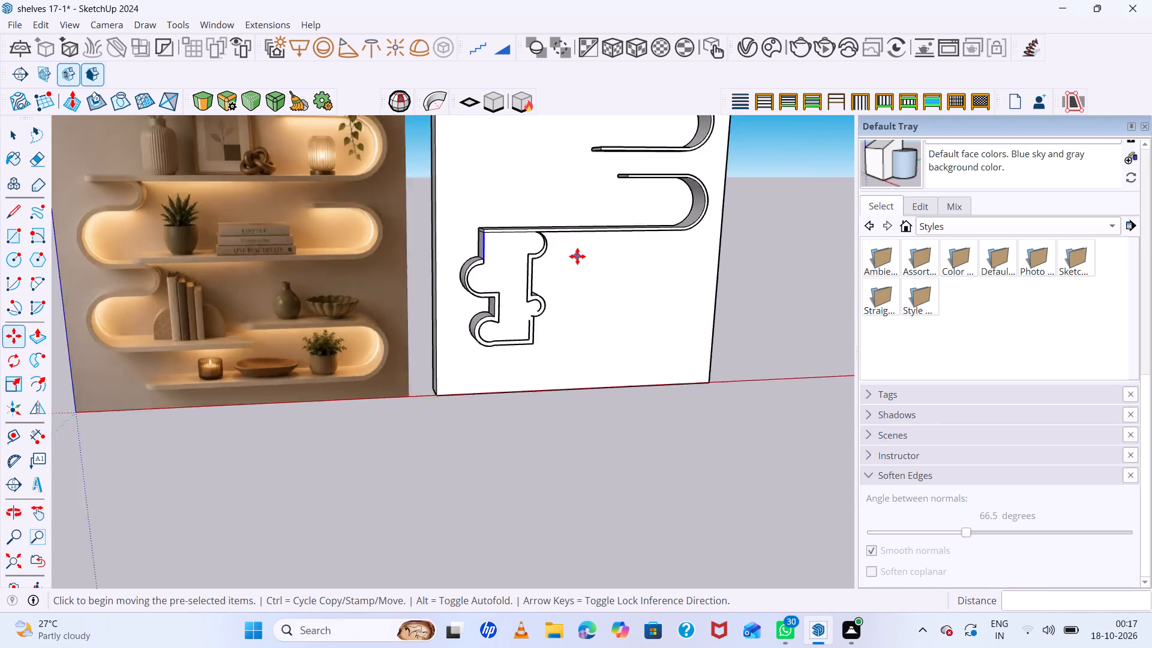
pyautogui.scroll(-5, 580, 250)
pyautogui.scroll(7, 579, 248)
pyautogui.scroll(6, 517, 266)
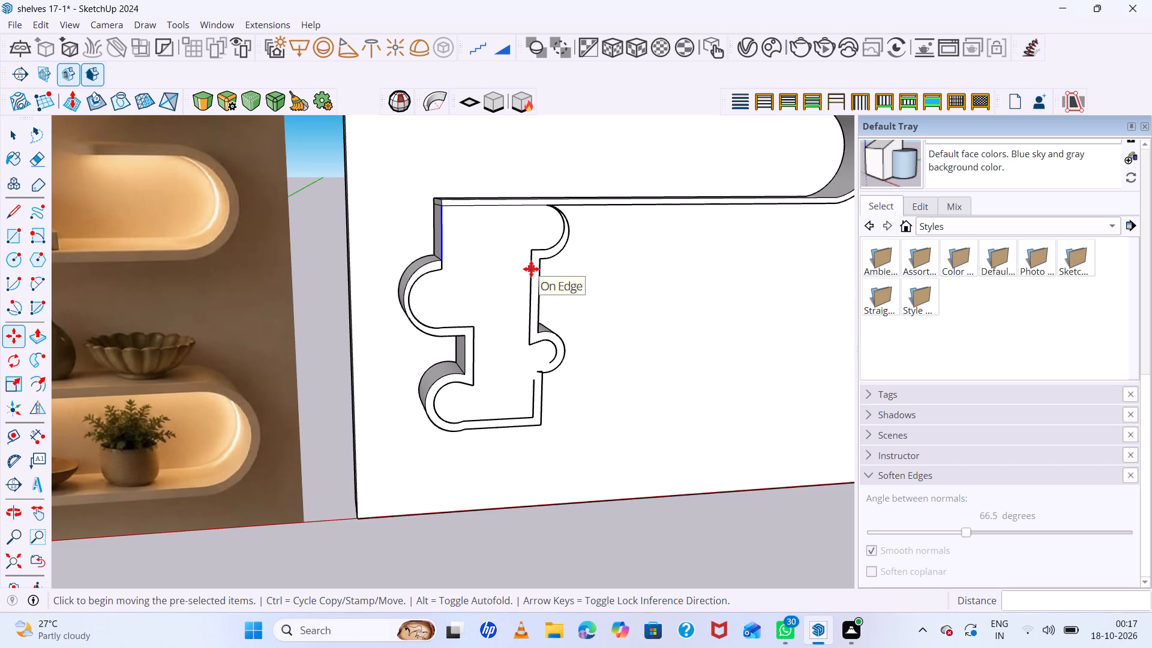
pyautogui.hotkey('ctrl', 'z')
pyautogui.hotkey('ctrl', 'z')
pyautogui.hotkey('ctrl', 'z')
pyautogui.hotkey('ctrl', 'z')
pyautogui.hotkey('ctrl', 'z')
pyautogui.hotkey('ctrl', 'z')
pyautogui.hotkey('ctrl', 'z')
pyautogui.hotkey('ctrl', 'z')
pyautogui.hotkey('ctrl', 'z')
pyautogui.hotkey('ctrl', 'z')
pyautogui.hotkey('ctrl', 'z')
pyautogui.hotkey('ctrl', 'z')
pyautogui.hotkey('ctrl', 'z')
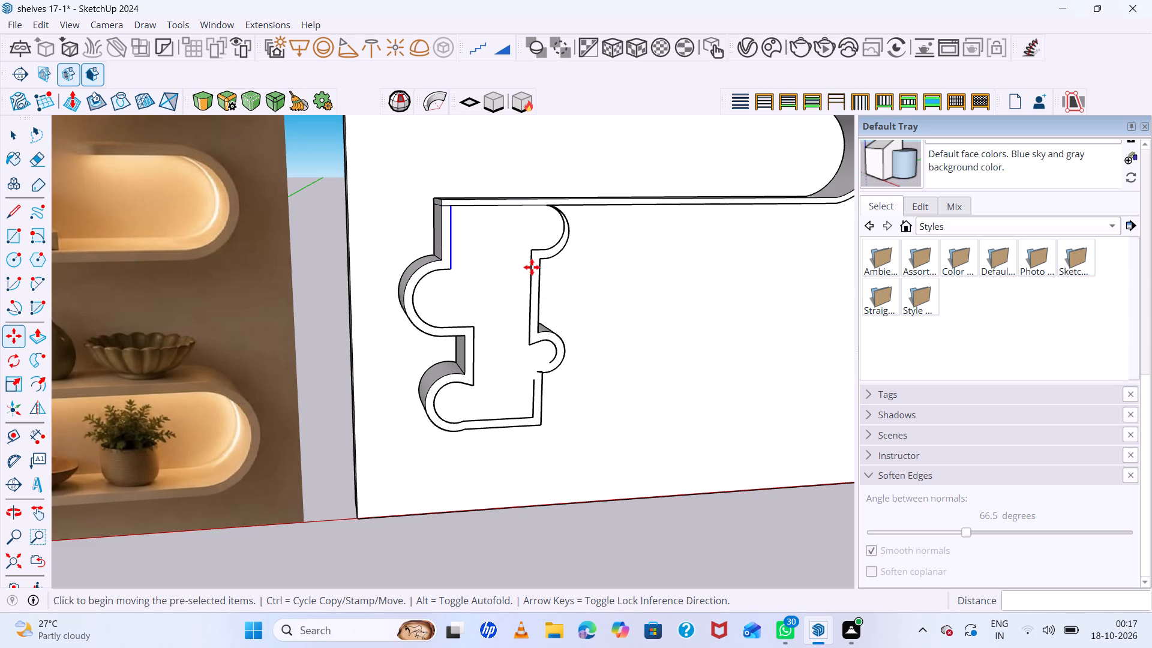
pyautogui.hotkey('ctrl', 'z')
pyautogui.hotkey('ctrl', 'z')
pyautogui.hotkey('ctrl', 'z')
pyautogui.hotkey('ctrl', 'z')
pyautogui.hotkey('ctrl', 'z')
pyautogui.hotkey('ctrl', 'z')
pyautogui.hotkey('ctrl', 'z')
pyautogui.hotkey('ctrl', 'z')
pyautogui.hotkey('ctrl', 'z')
pyautogui.hotkey('ctrl', 'z')
pyautogui.hotkey('ctrl', 'z')
pyautogui.hotkey('ctrl', 'z')
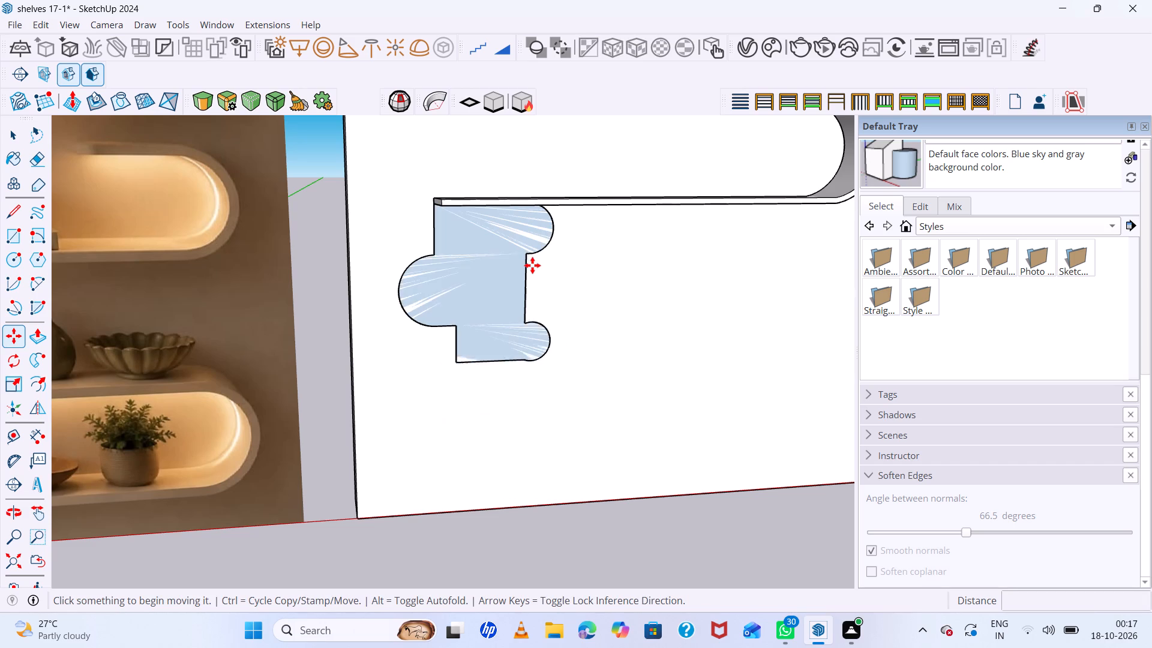
pyautogui.hotkey('ctrl', 'z')
pyautogui.hotkey('ctrl', 'z')
pyautogui.hotkey('ctrl', 'z')
pyautogui.hotkey('ctrl', 'z')
pyautogui.hotkey('ctrl', 'z')
pyautogui.hotkey('ctrl', 'z')
# Redo the lengthening of the lower curved shelf's bottom arm toward the panel's left side.
pyautogui.scroll(-7, 533, 263)
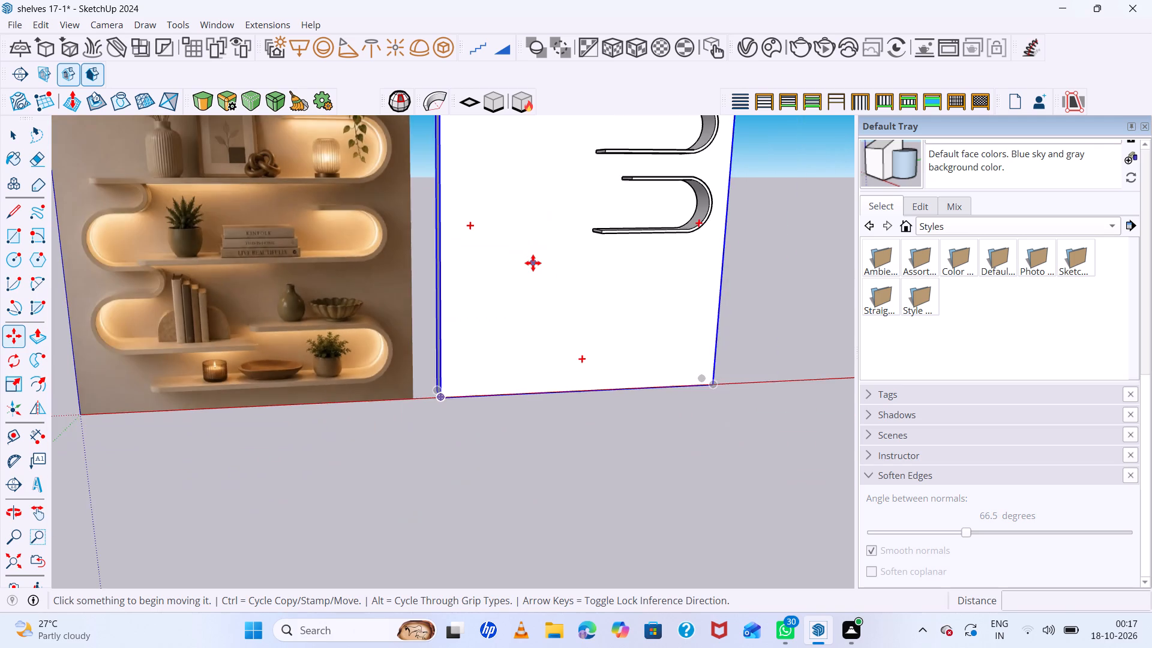
pyautogui.moveTo(680, 278); pyautogui.dragTo(513, 287, button='middle')
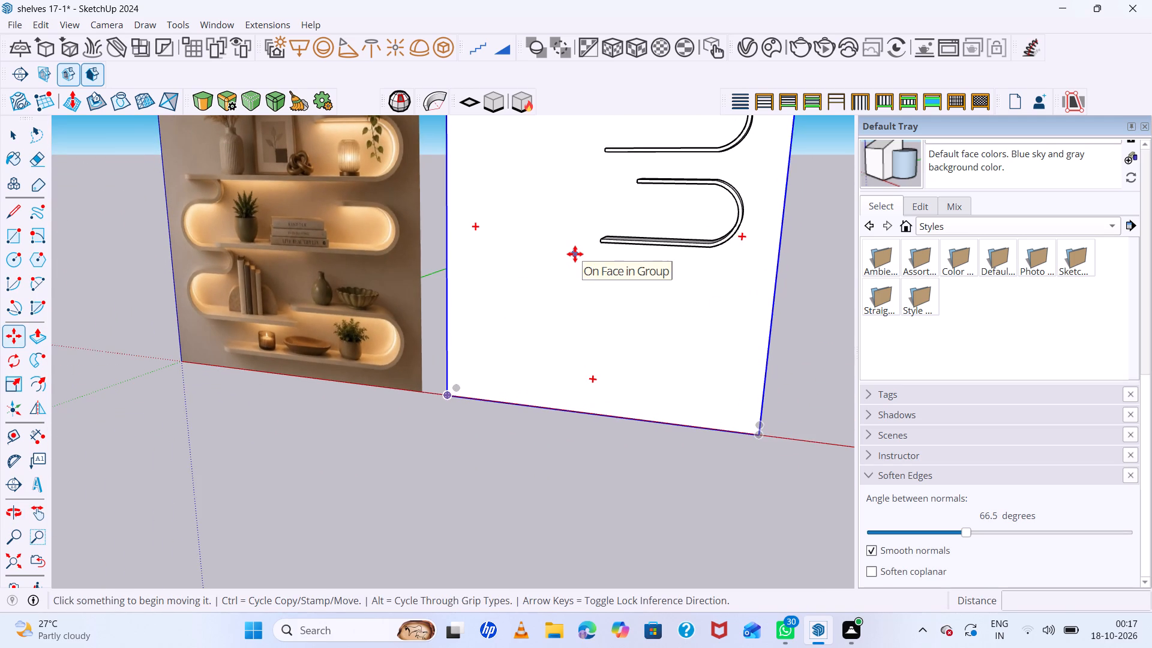
pyautogui.hotkey('ctrl', 'y')
pyautogui.scroll(-11, 558, 266)
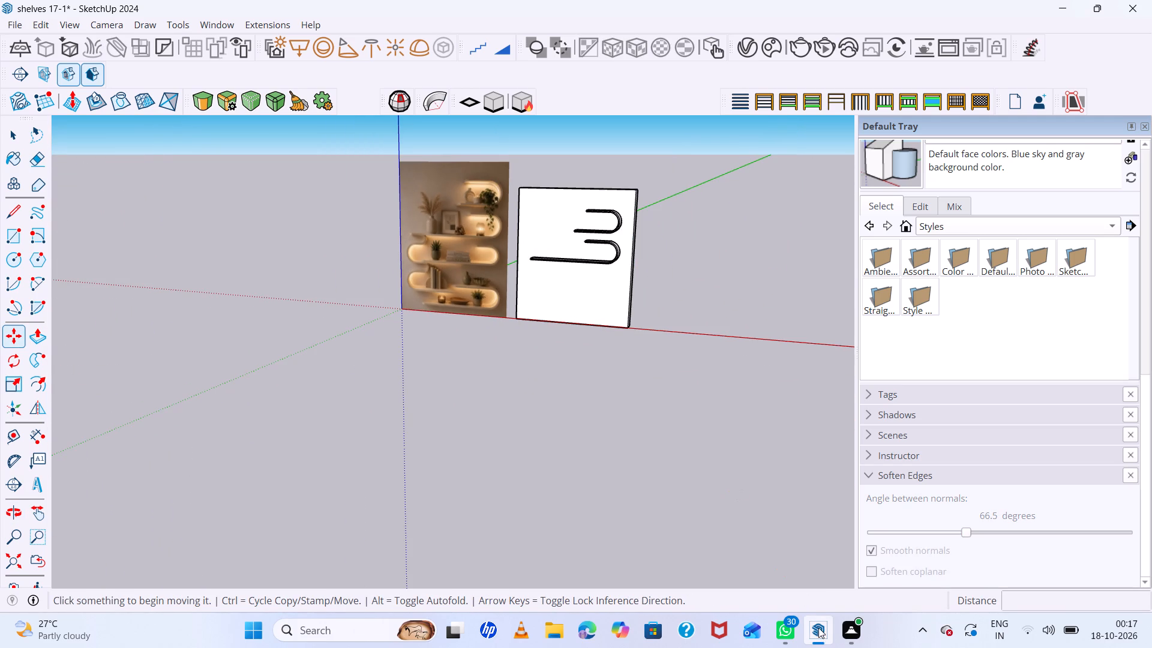
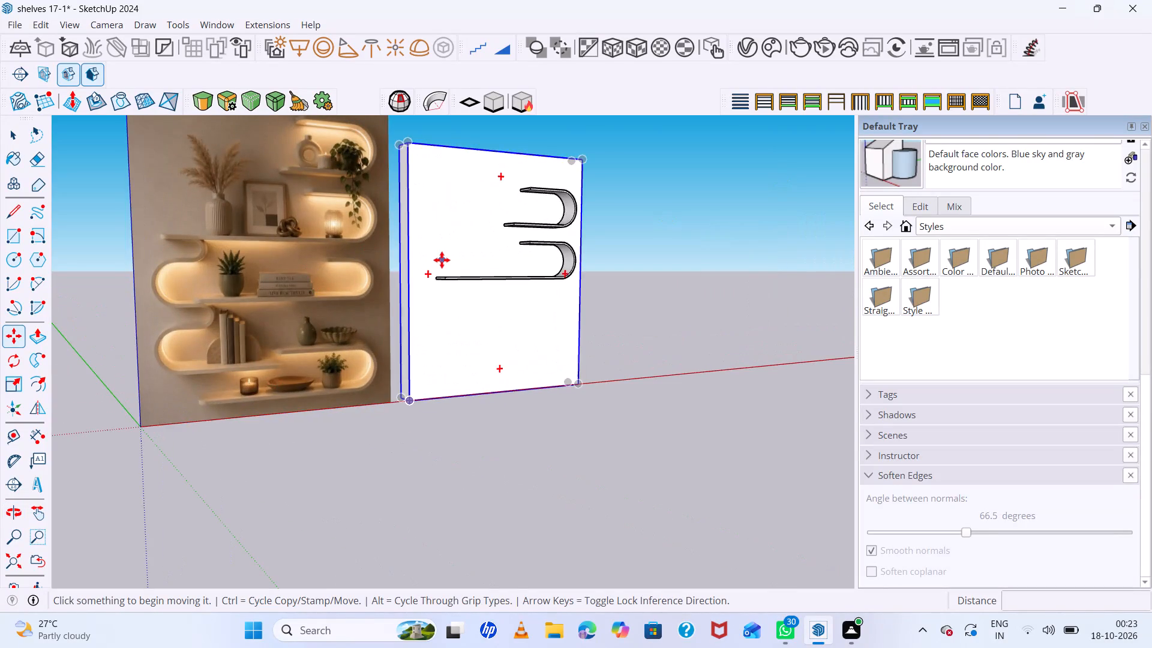
# Draw a rectangle about 8" tall on the panel face, directly below the free end of the lower shelf's long arm.
pyautogui.scroll(8, 442, 260)
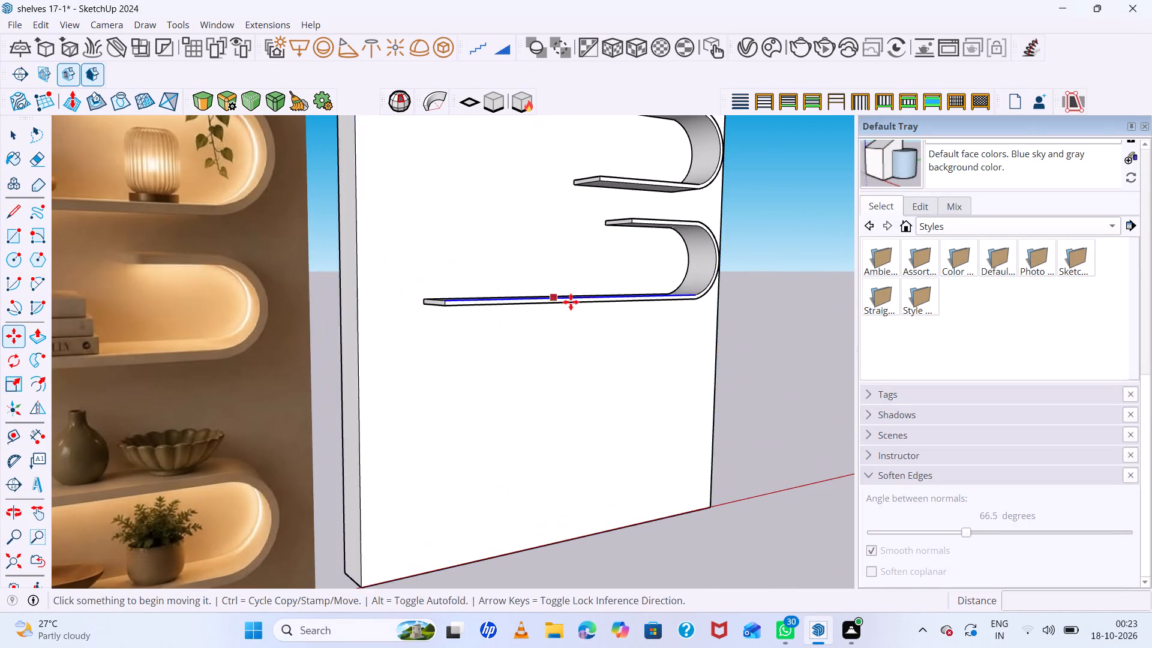
pyautogui.moveTo(571, 301); pyautogui.dragTo(406, 211, button='middle')
pyautogui.scroll(14, 368, 298)
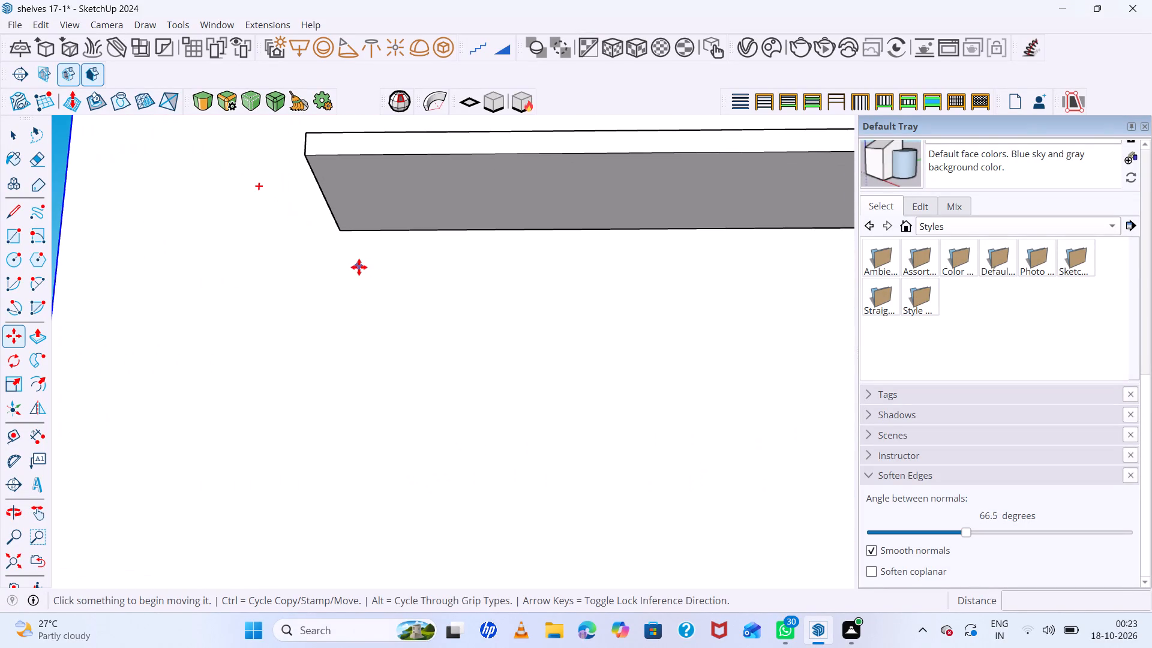
pyautogui.press('space')
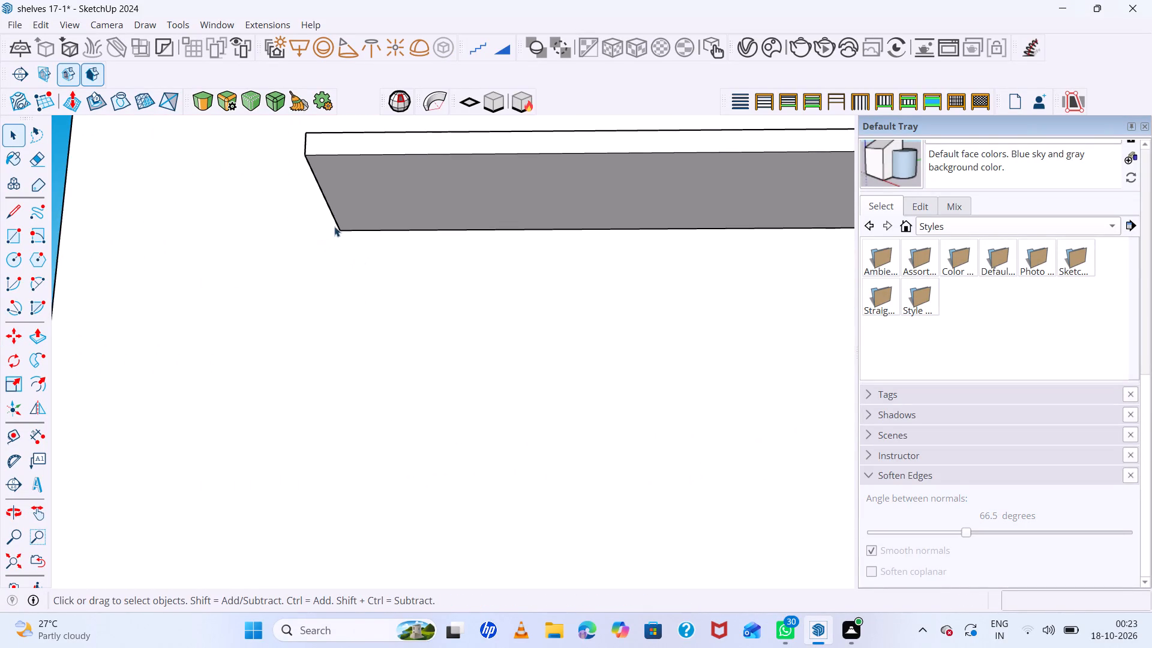
pyautogui.click(340, 231)
pyautogui.press('r')
pyautogui.click(340, 231)
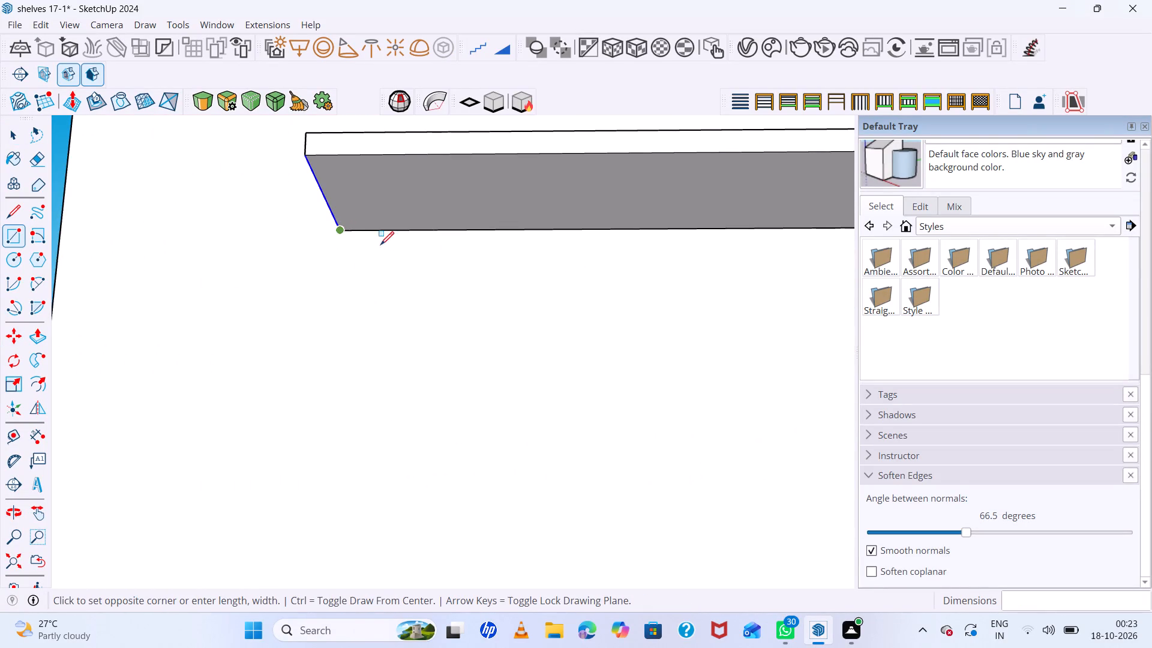
pyautogui.scroll(-8, 545, 313)
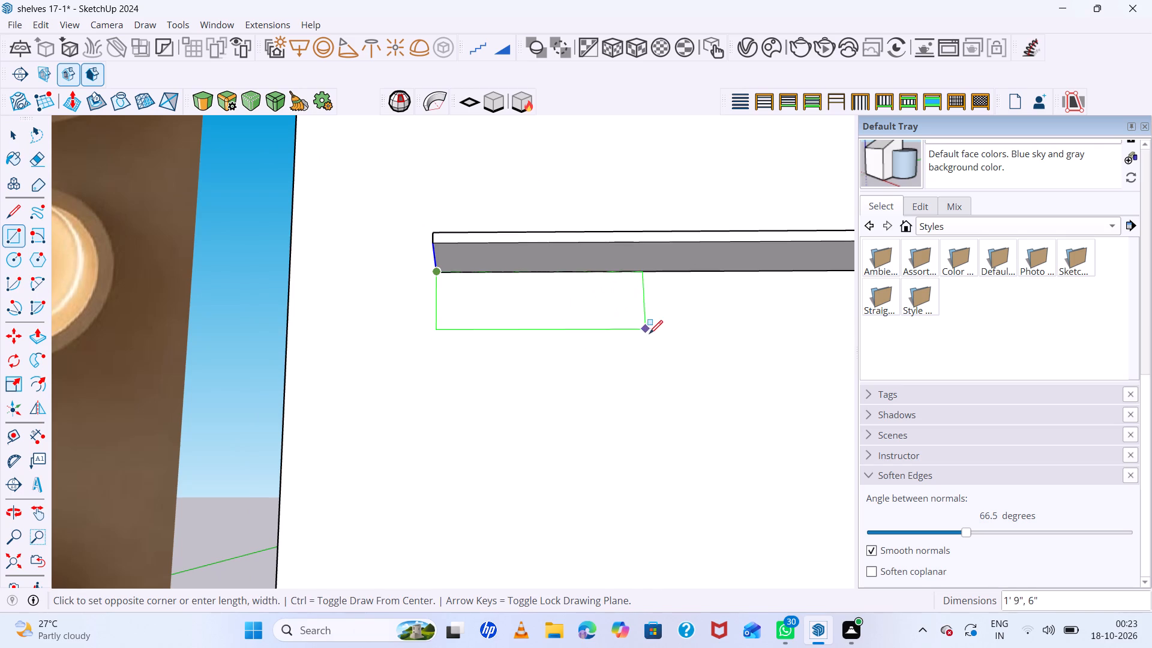
pyautogui.click(679, 350)
pyautogui.press('space')
# Round the rectangle's right end with a half-circle arc of 4" bulge and erase the edge between the two faces.
pyautogui.scroll(6, 613, 322)
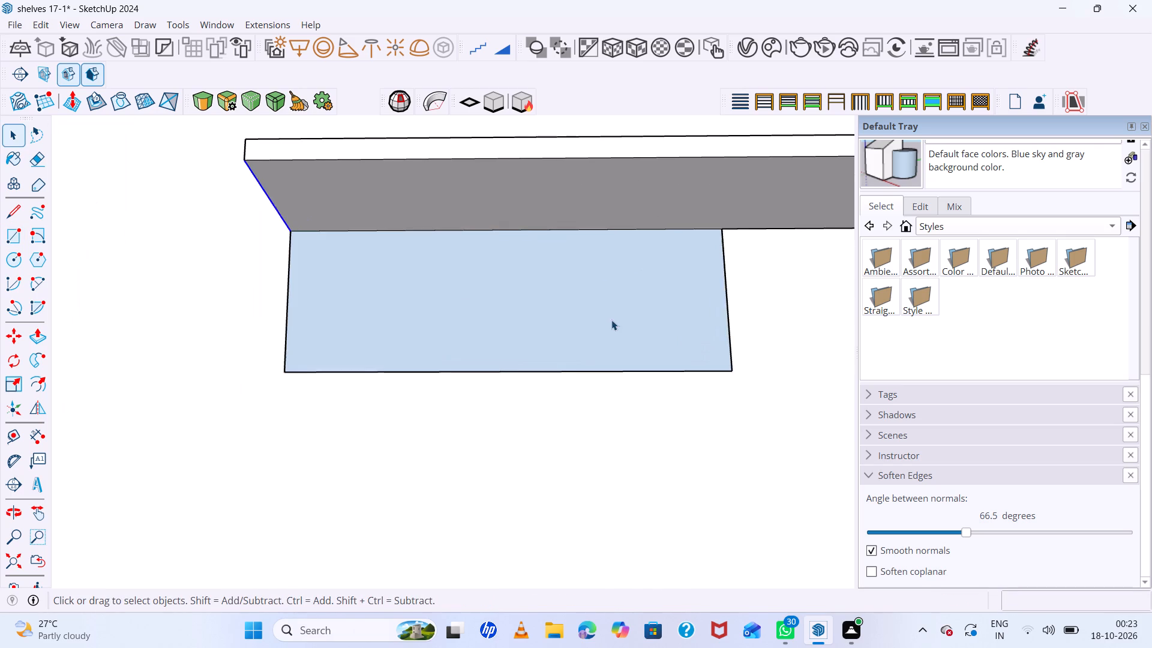
pyautogui.moveTo(611, 318); pyautogui.dragTo(604, 362, button='middle')
pyautogui.press('a')
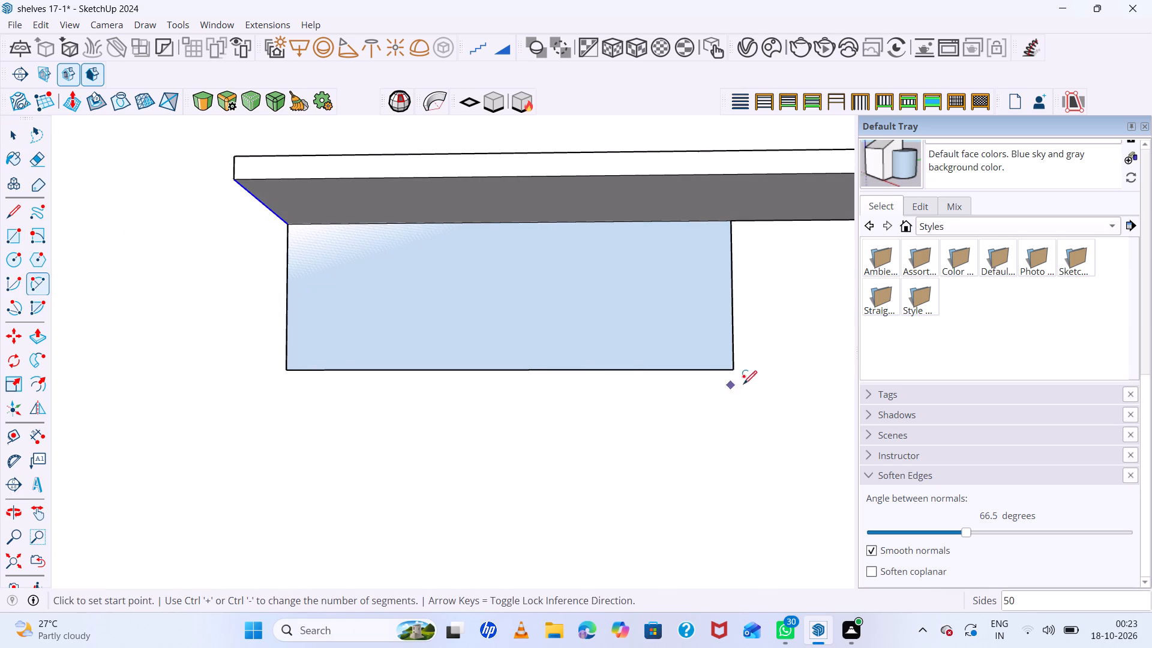
pyautogui.click(737, 369)
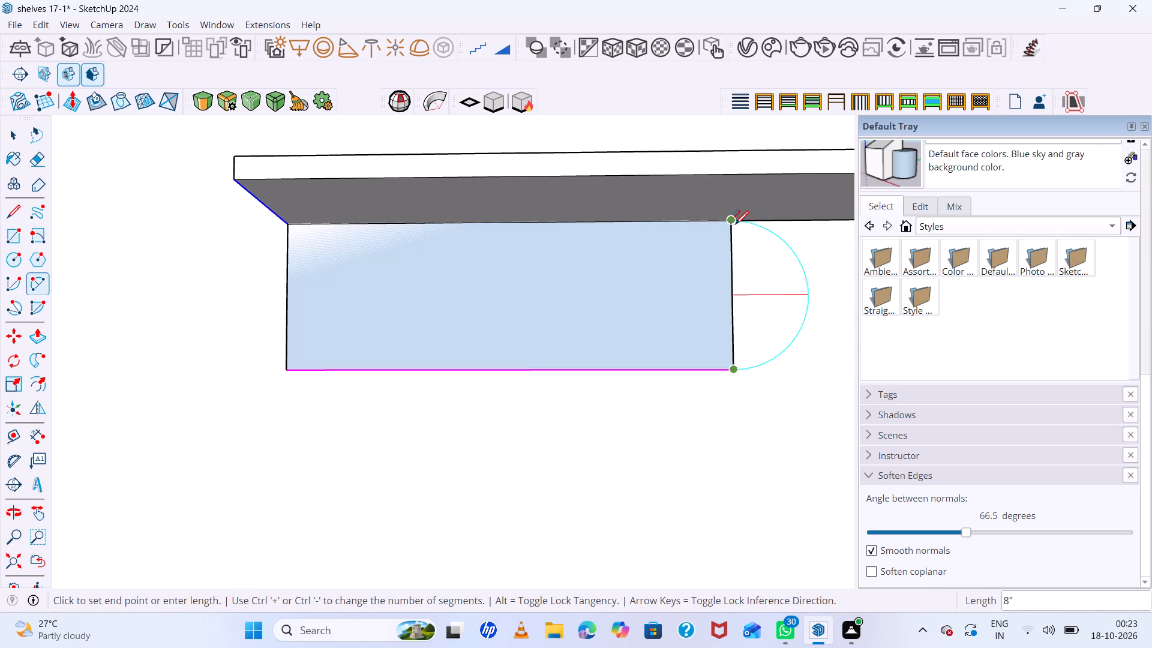
pyautogui.click(735, 224)
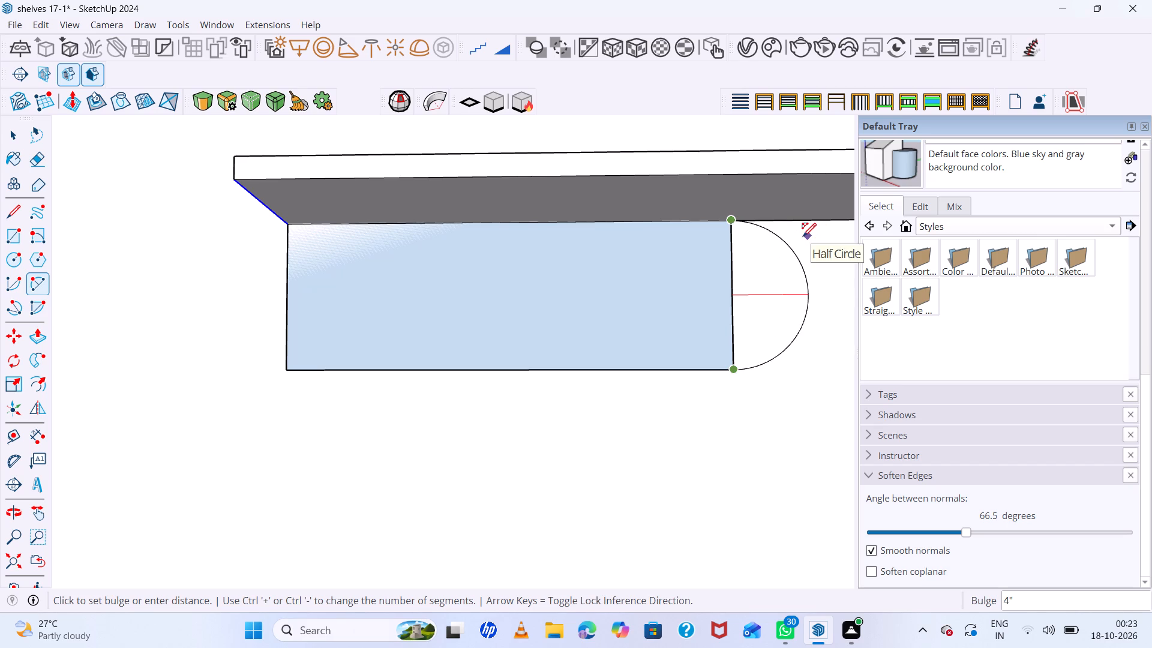
pyautogui.click(801, 236)
pyautogui.press('space')
pyautogui.press('e')
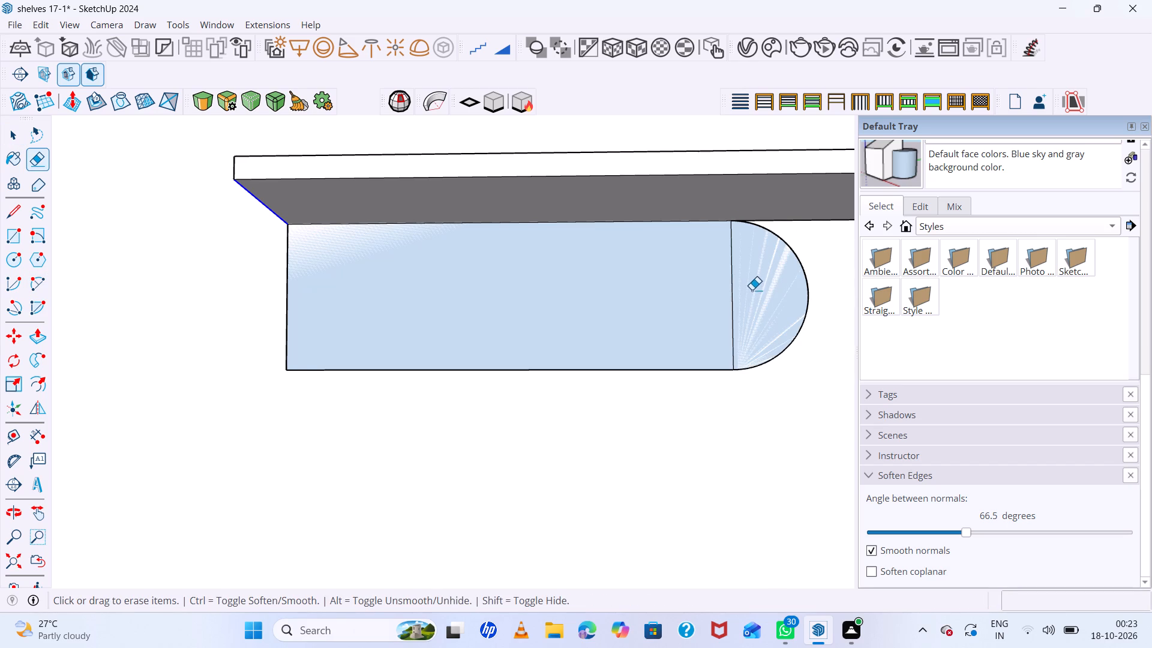
pyautogui.moveTo(752, 290); pyautogui.dragTo(674, 298)
# Extrude the round-ended profile 9" out from the panel, flush with the long arm's front.
pyautogui.scroll(-8, 499, 311)
pyautogui.scroll(-1, 579, 311)
pyautogui.moveTo(580, 310); pyautogui.dragTo(656, 346, button='middle')
pyautogui.press('space')
pyautogui.click(523, 306)
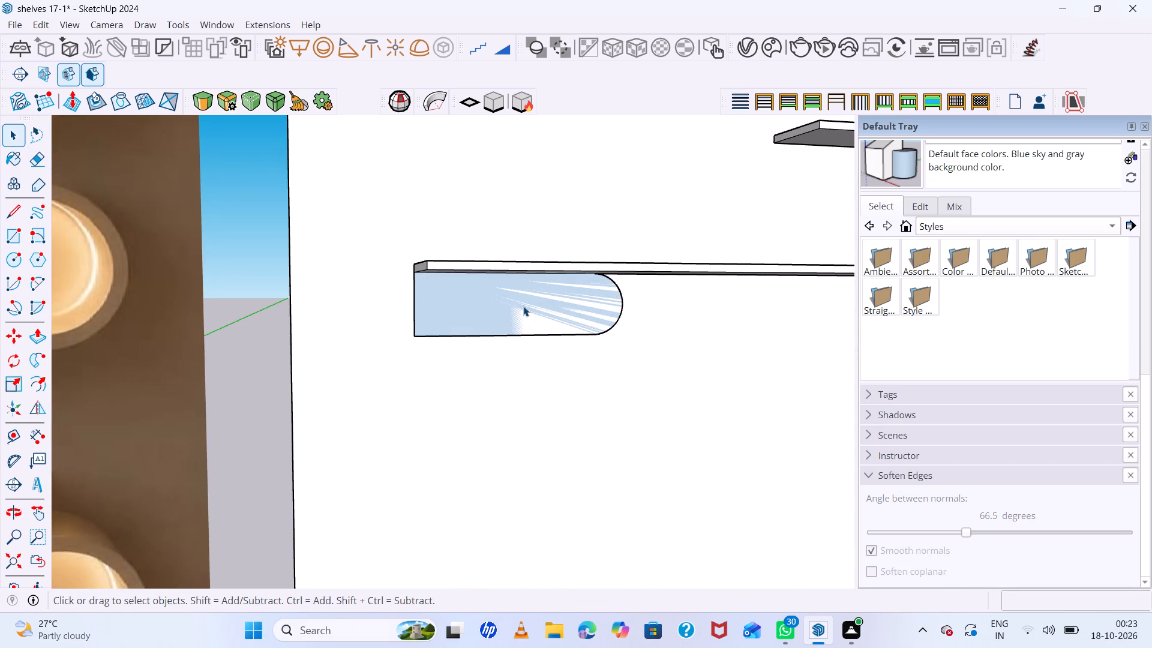
pyautogui.press('p')
pyautogui.click(523, 306)
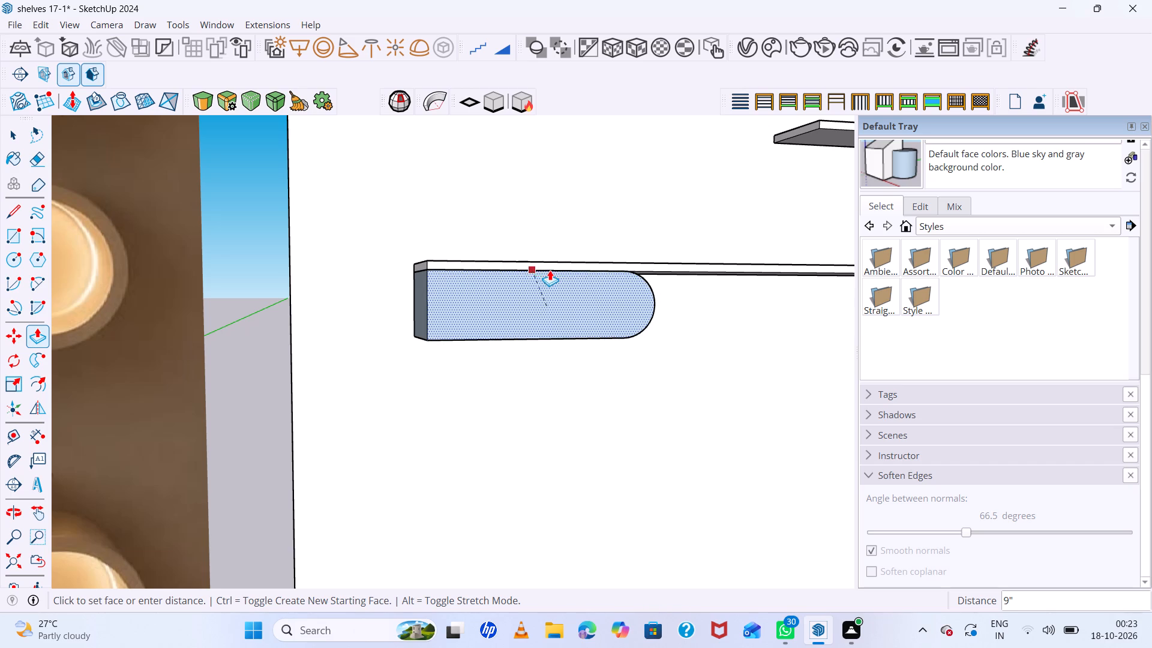
pyautogui.click(550, 270)
# Reverse the front, left end and curved end faces of the new round-ended block.
pyautogui.moveTo(614, 302); pyautogui.dragTo(506, 364, button='middle')
pyautogui.press('space')
pyautogui.click(575, 315)
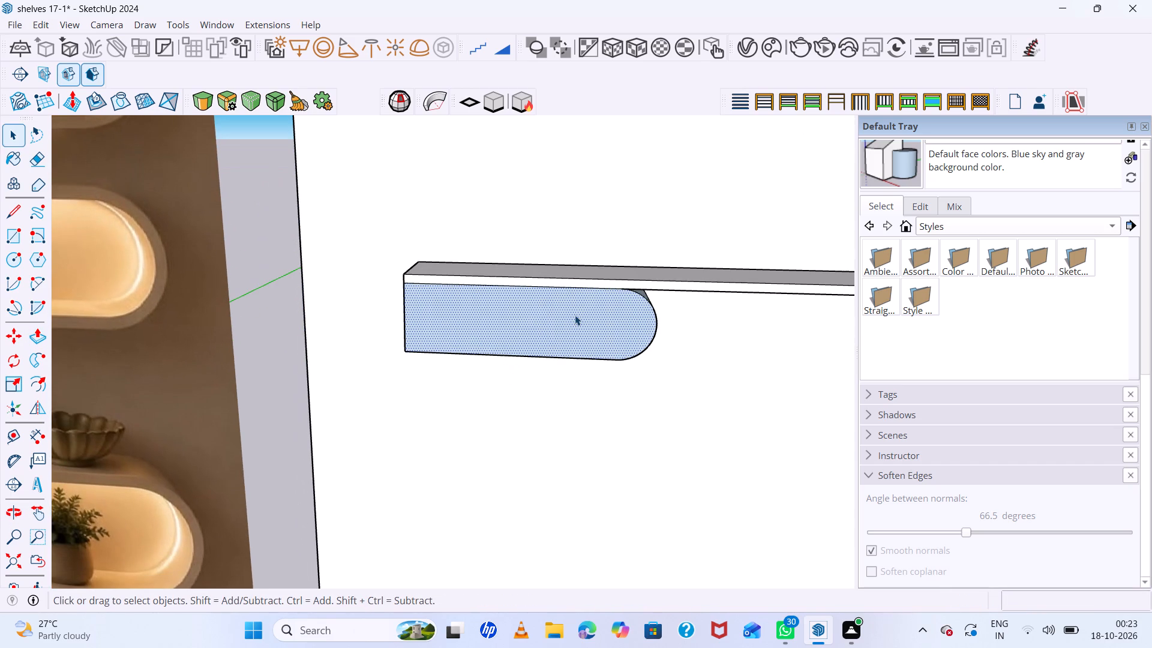
pyautogui.rightClick(575, 315)
pyautogui.click(649, 166)
pyautogui.moveTo(440, 288); pyautogui.dragTo(452, 285, button='middle')
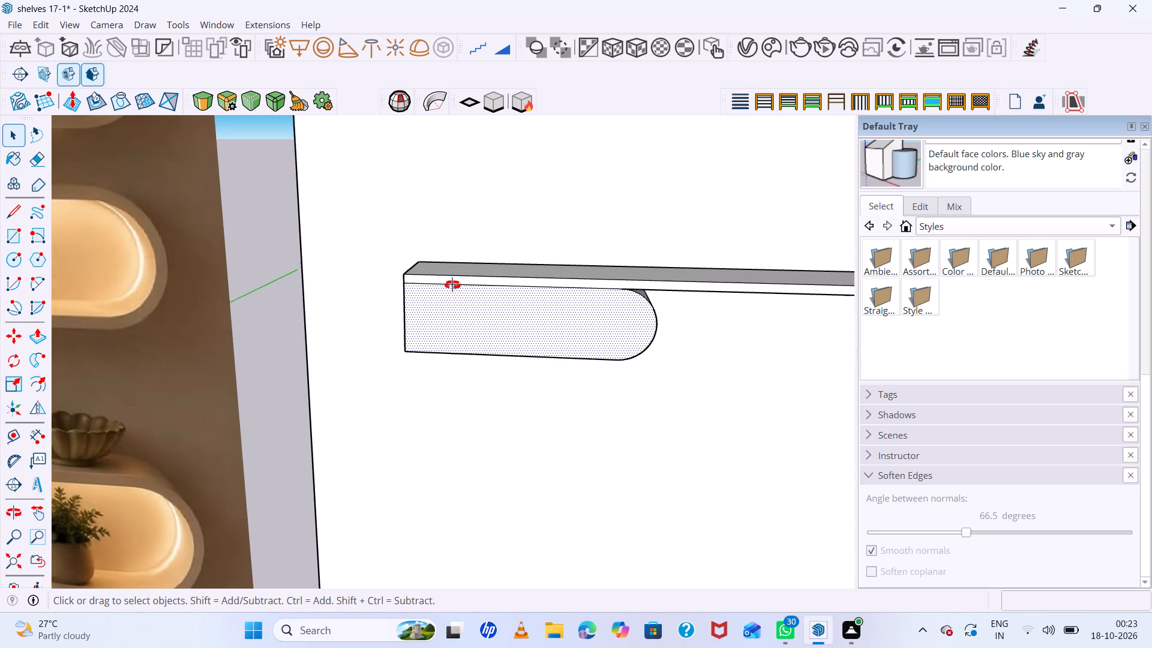
pyautogui.moveTo(452, 285); pyautogui.dragTo(801, 243, button='middle')
pyautogui.click(379, 324)
pyautogui.rightClick(380, 325)
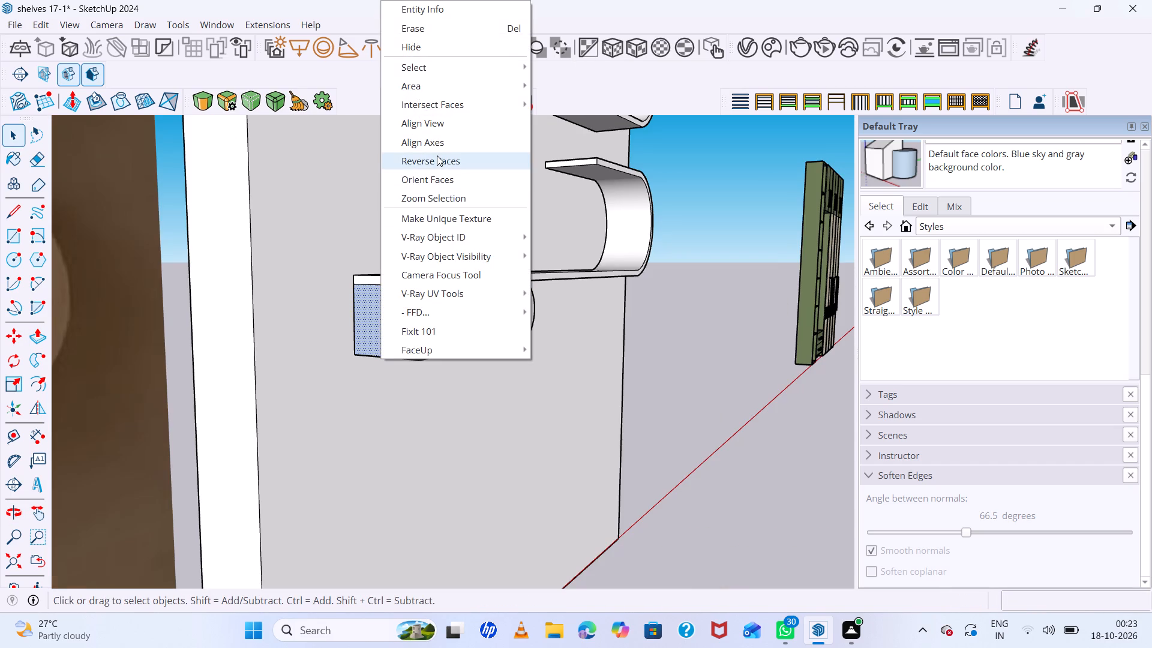
pyautogui.click(437, 155)
pyautogui.moveTo(506, 271); pyautogui.dragTo(82, 260, button='middle')
pyautogui.scroll(6, 259, 293)
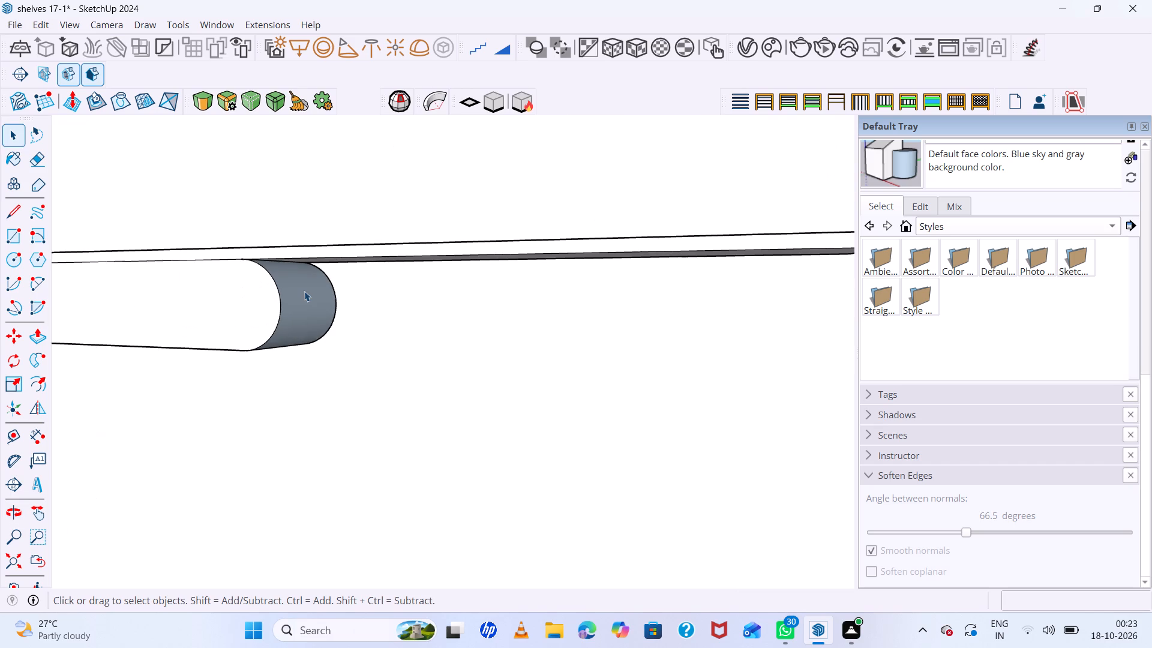
pyautogui.click(304, 290)
pyautogui.rightClick(304, 290)
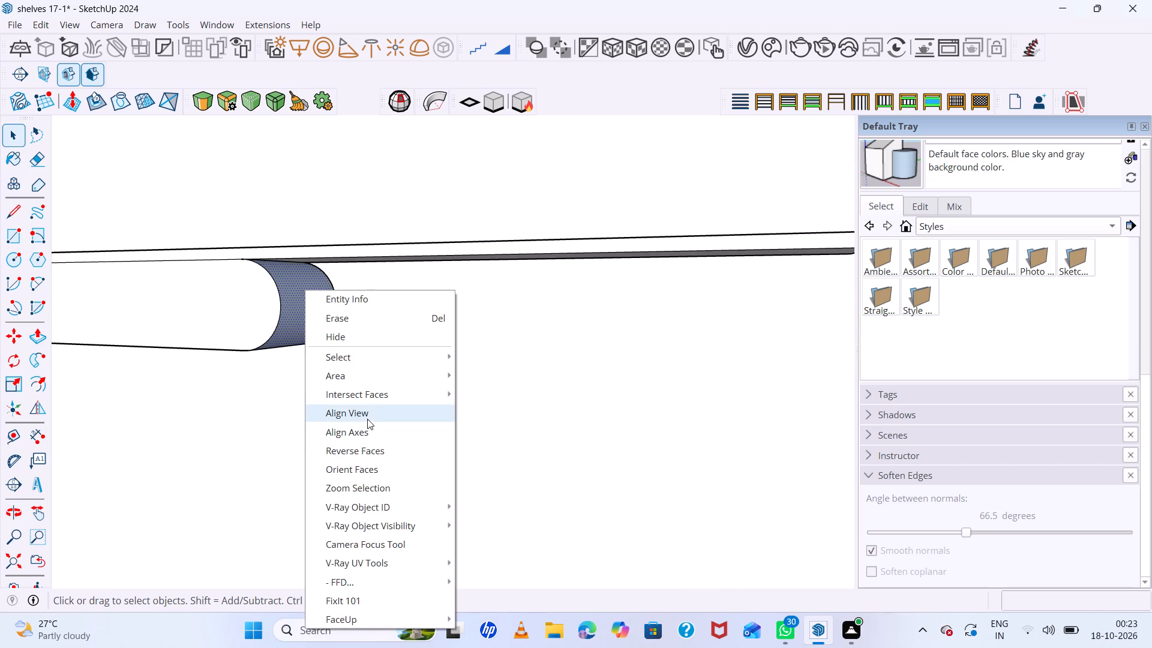
pyautogui.click(370, 451)
# Offset the outline of the block's front face inward by about 1".
pyautogui.scroll(-8, 314, 316)
pyautogui.moveTo(241, 329); pyautogui.dragTo(303, 329, button='middle')
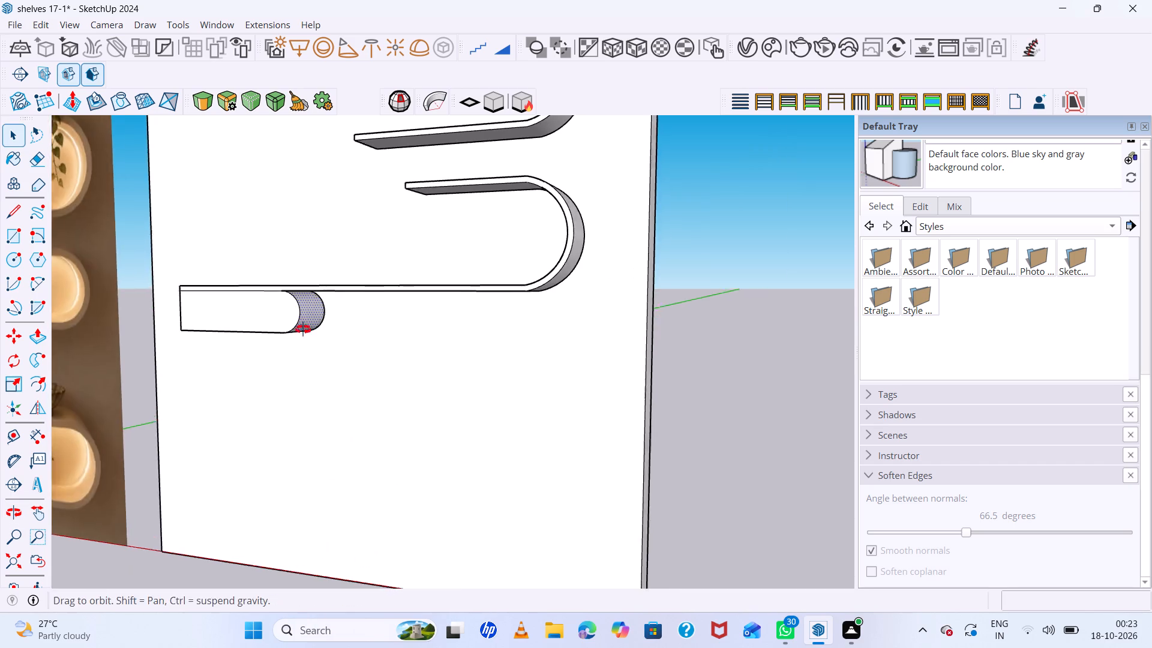
pyautogui.moveTo(303, 329); pyautogui.dragTo(420, 328, button='middle')
pyautogui.click(254, 313)
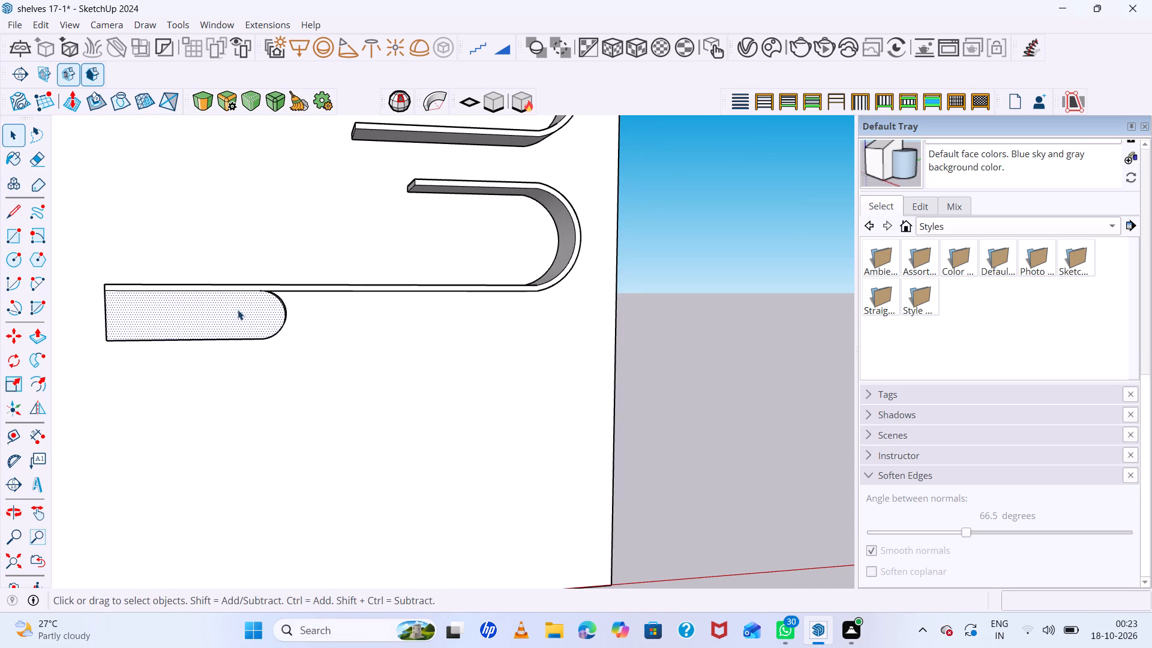
pyautogui.press('f')
pyautogui.click(106, 315)
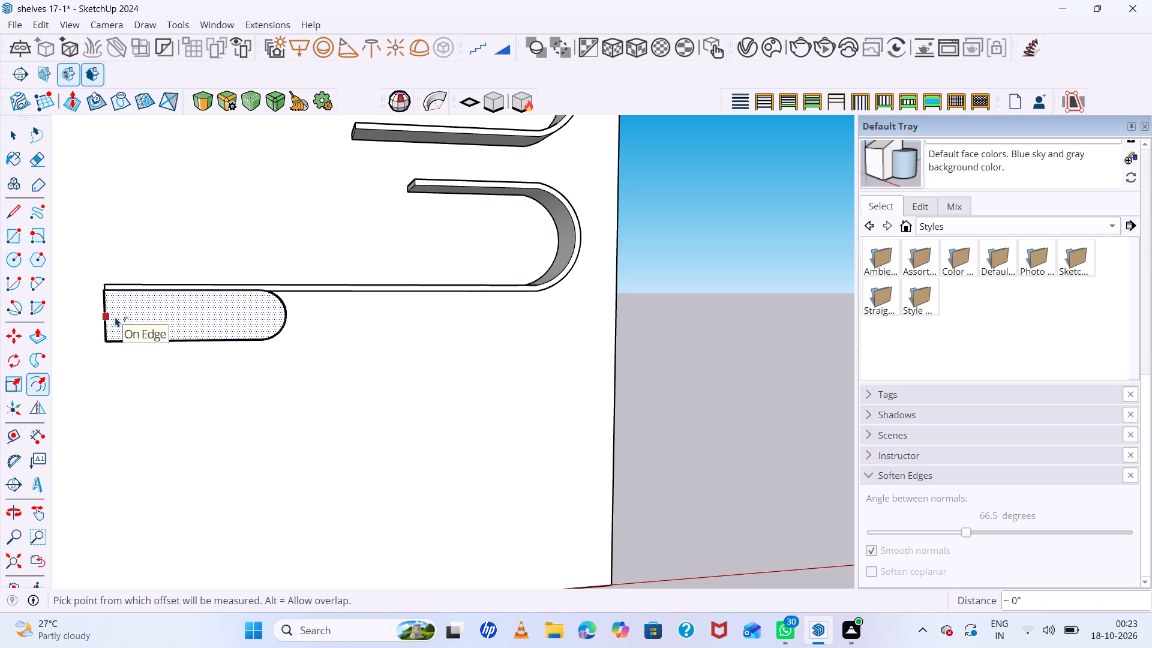
pyautogui.hotkey('ctrl', 'z')
pyautogui.click(113, 310)
pyautogui.scroll(2, 127, 317)
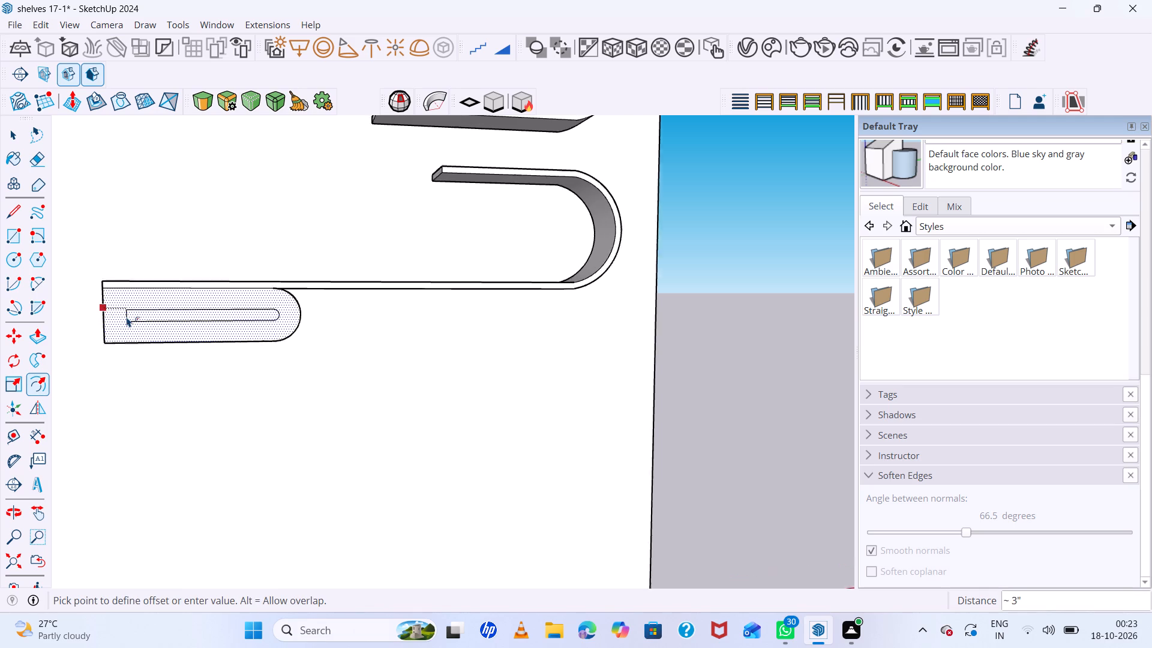
pyautogui.scroll(8, 127, 317)
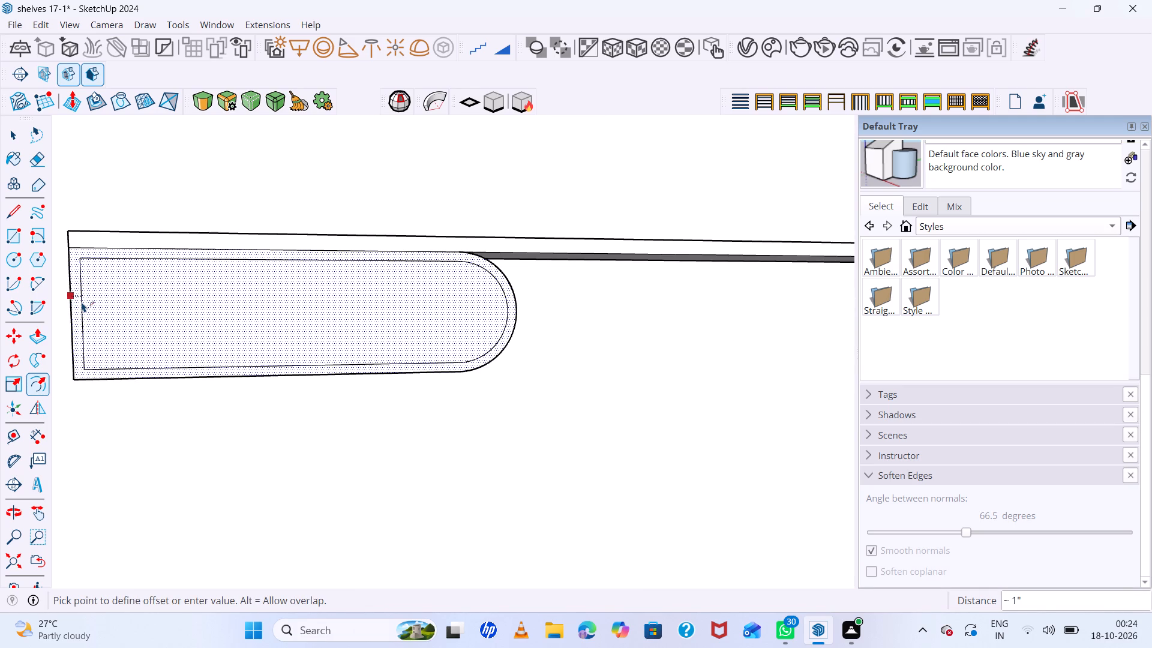
pyautogui.click(82, 302)
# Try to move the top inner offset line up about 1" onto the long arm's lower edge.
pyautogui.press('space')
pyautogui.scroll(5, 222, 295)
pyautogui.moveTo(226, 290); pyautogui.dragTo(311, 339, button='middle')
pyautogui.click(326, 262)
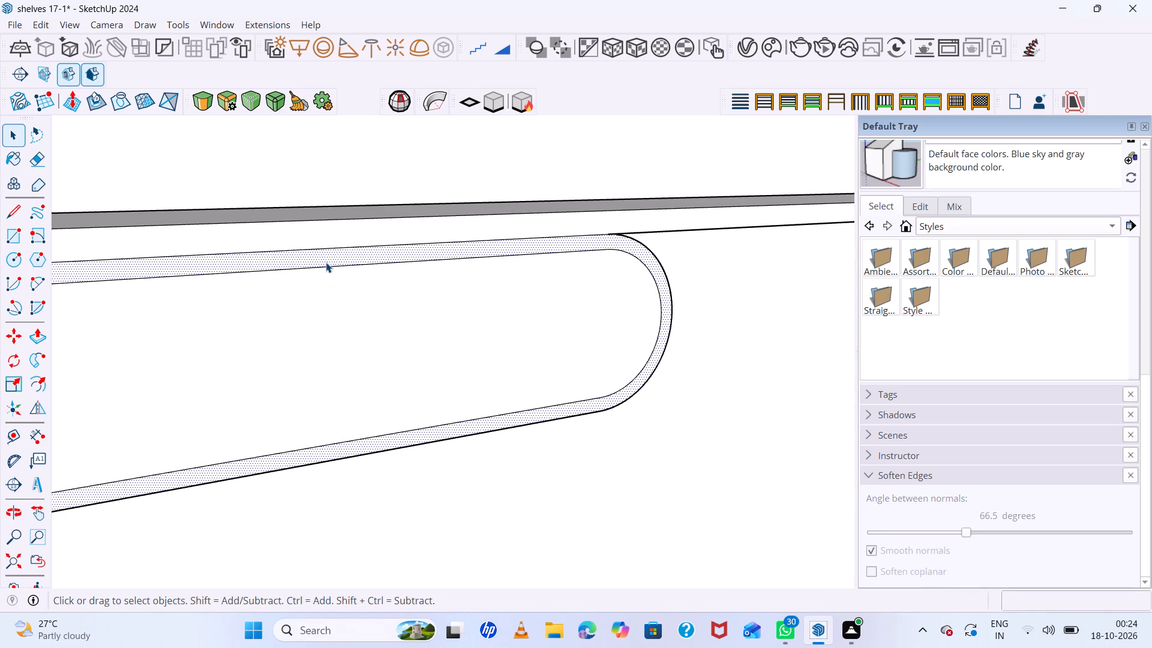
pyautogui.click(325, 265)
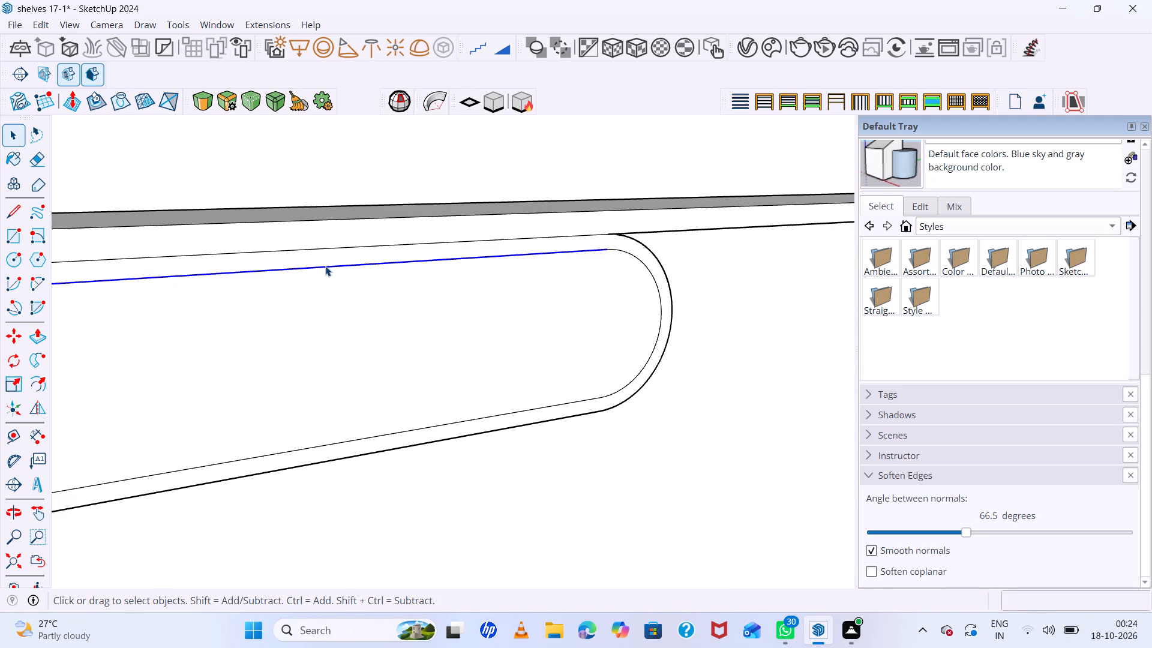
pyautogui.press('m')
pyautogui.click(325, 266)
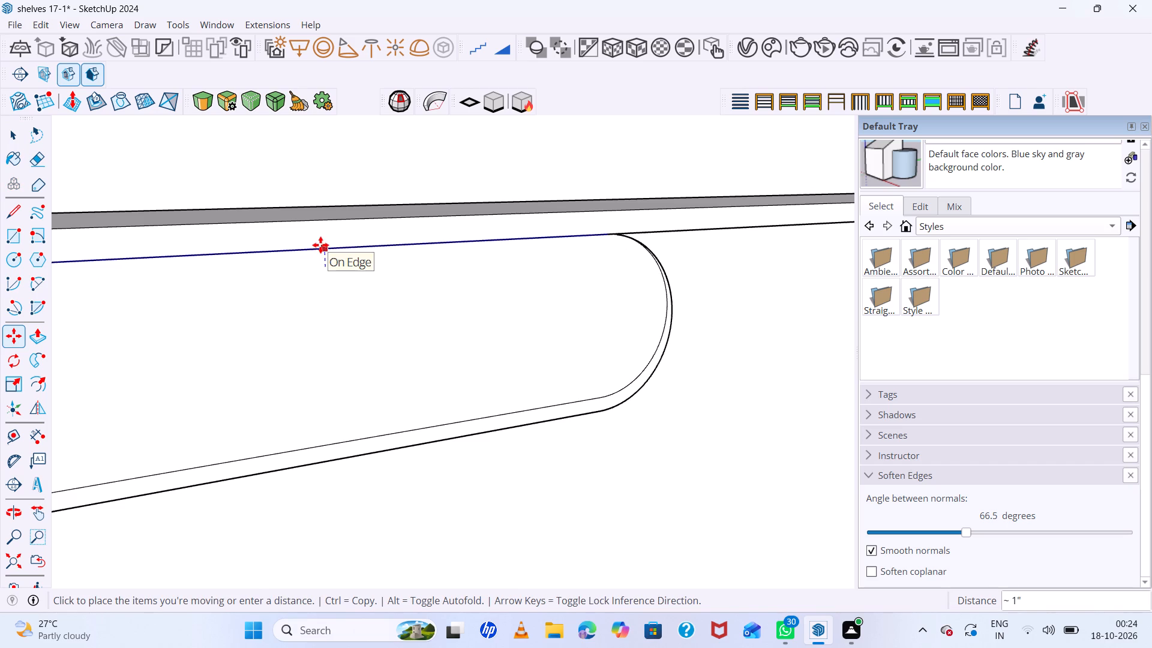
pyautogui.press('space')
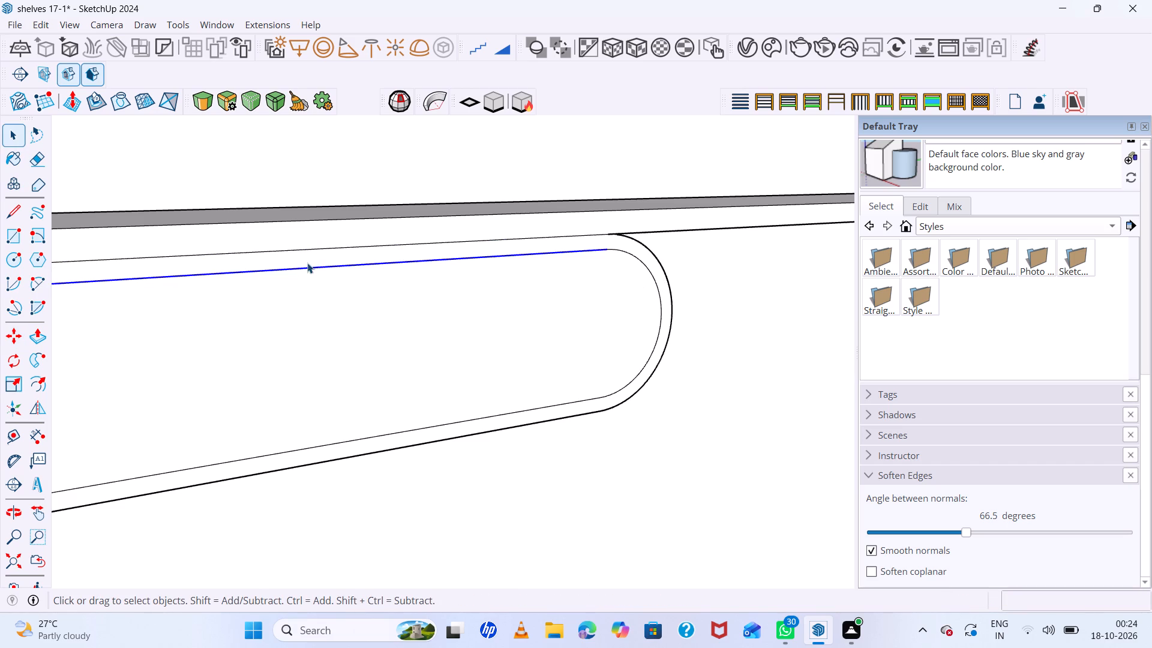
# Erase the top straight line of the inner offset outline on the round-ended block's front face.
pyautogui.rightClick(392, 260)
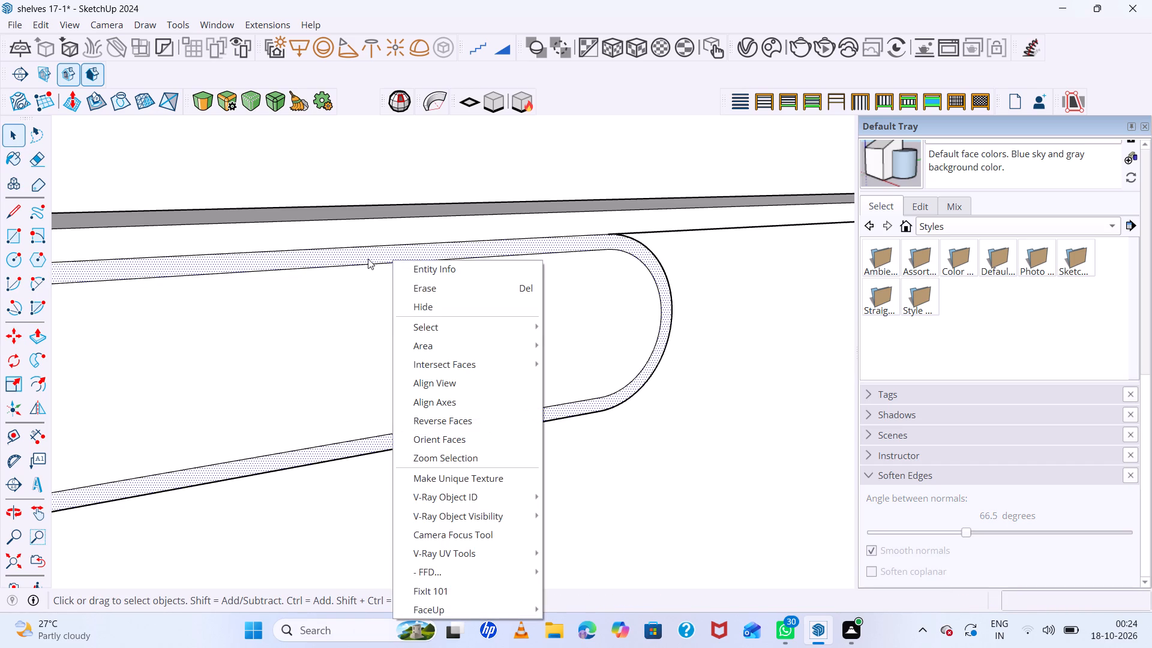
pyautogui.click(368, 259)
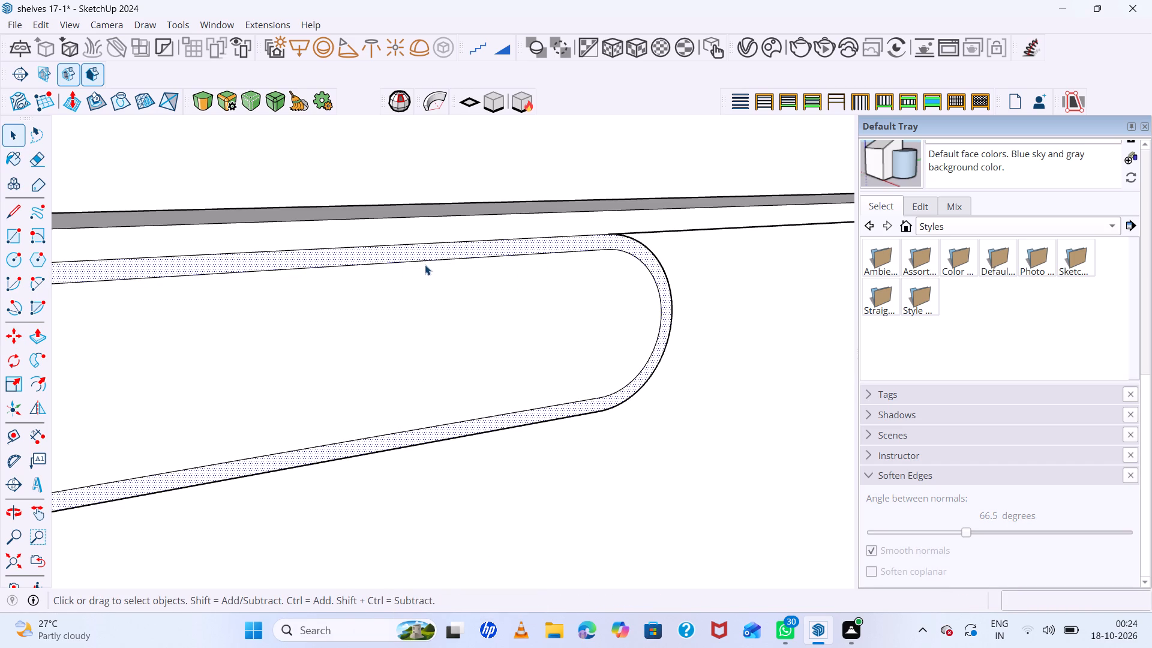
pyautogui.click(425, 265)
pyautogui.click(424, 261)
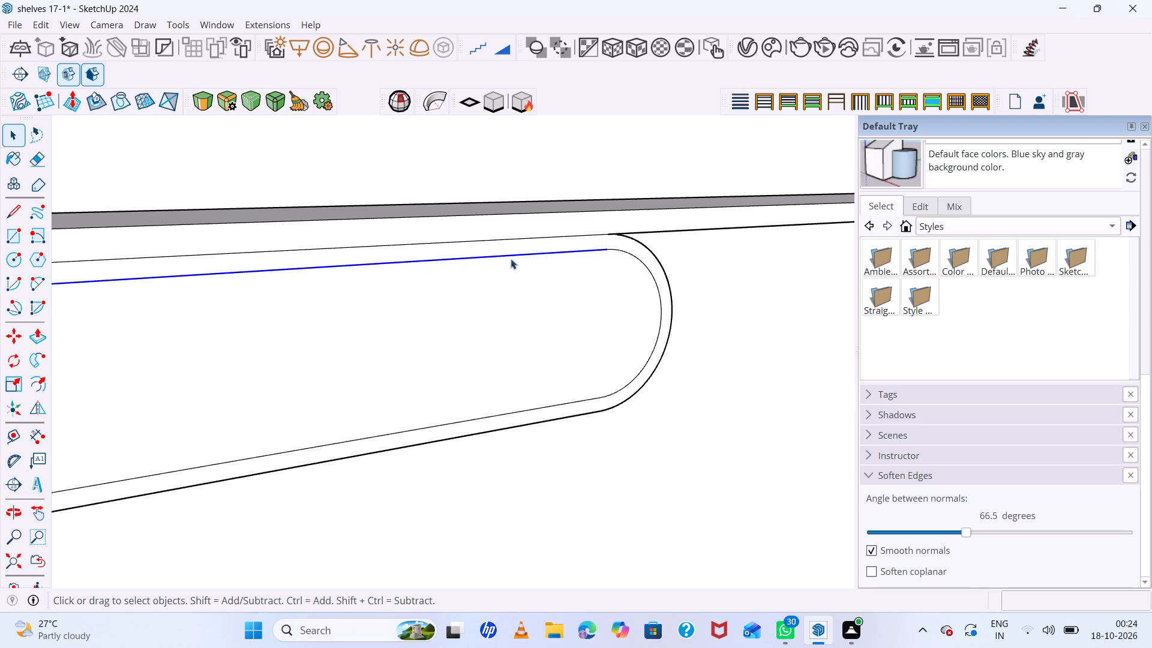
pyautogui.scroll(7, 650, 248)
pyautogui.click(613, 271)
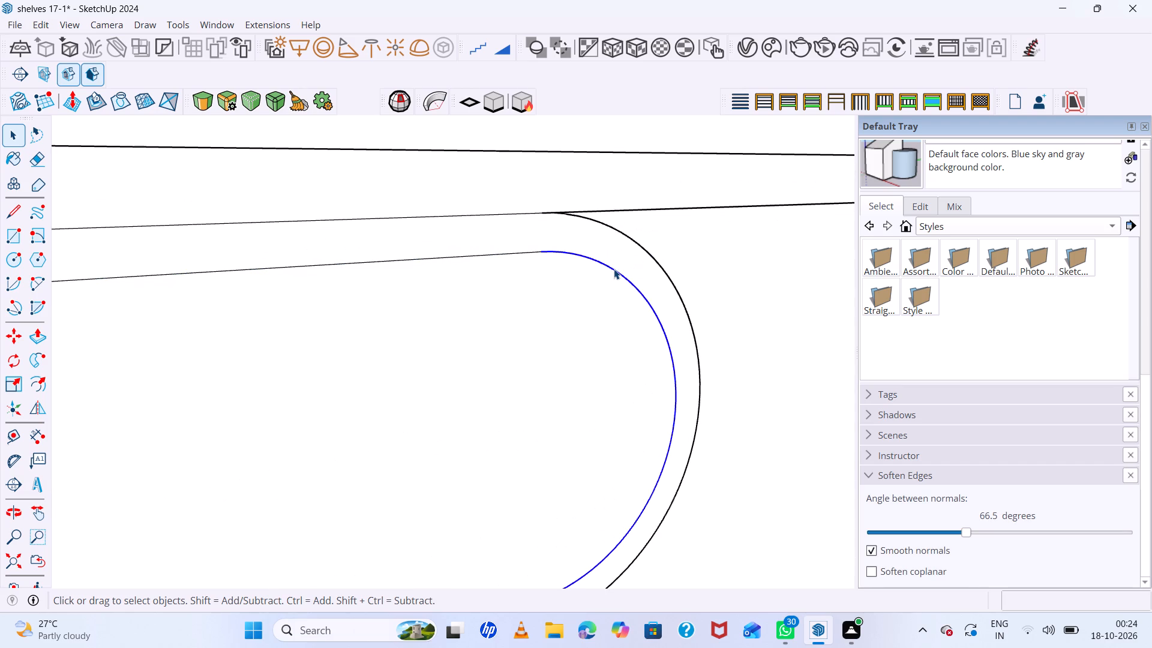
pyautogui.click(517, 257)
pyautogui.click(518, 253)
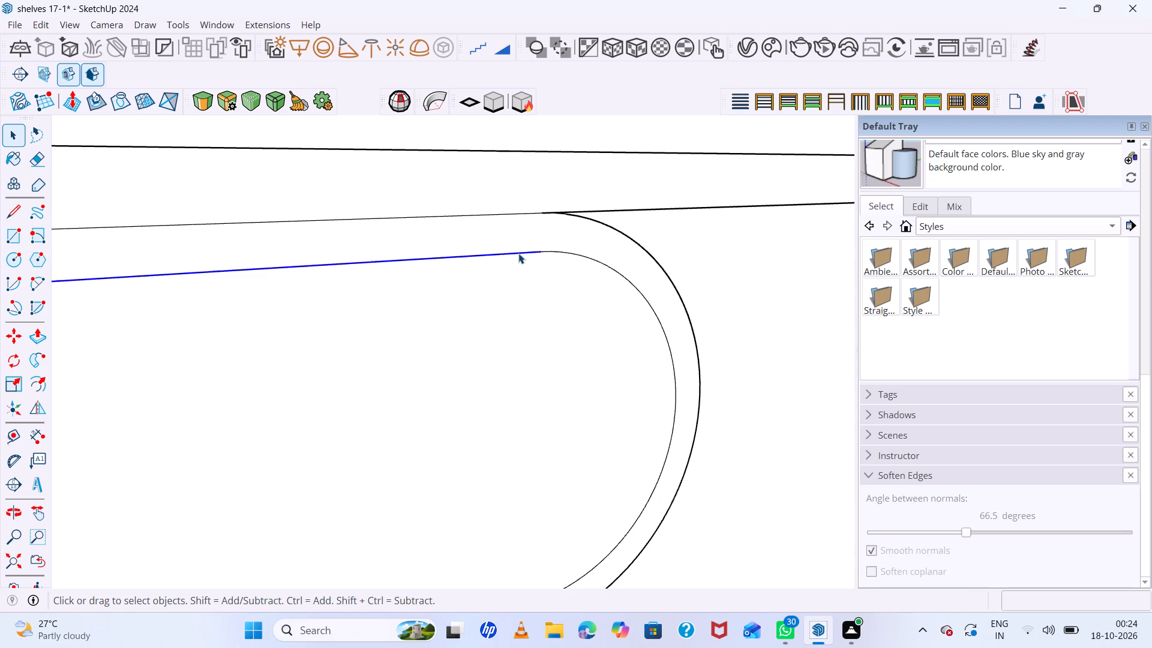
pyautogui.doubleClick(518, 253)
pyautogui.scroll(-7, 764, 276)
pyautogui.click(764, 276)
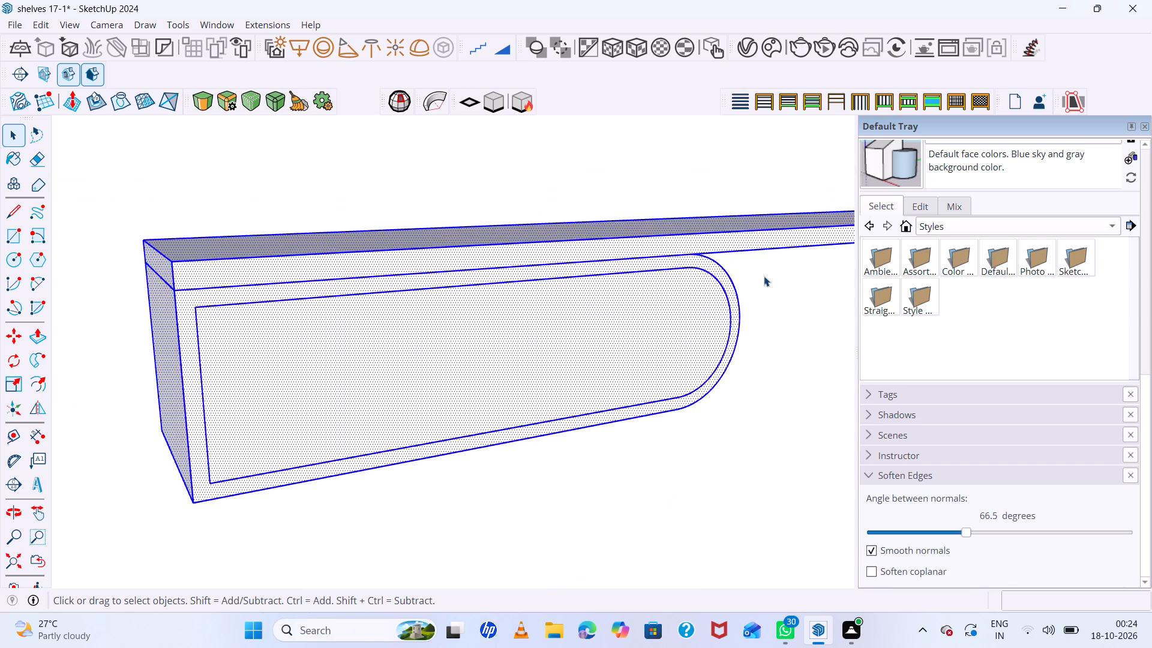
pyautogui.click(709, 277)
pyautogui.click(708, 277)
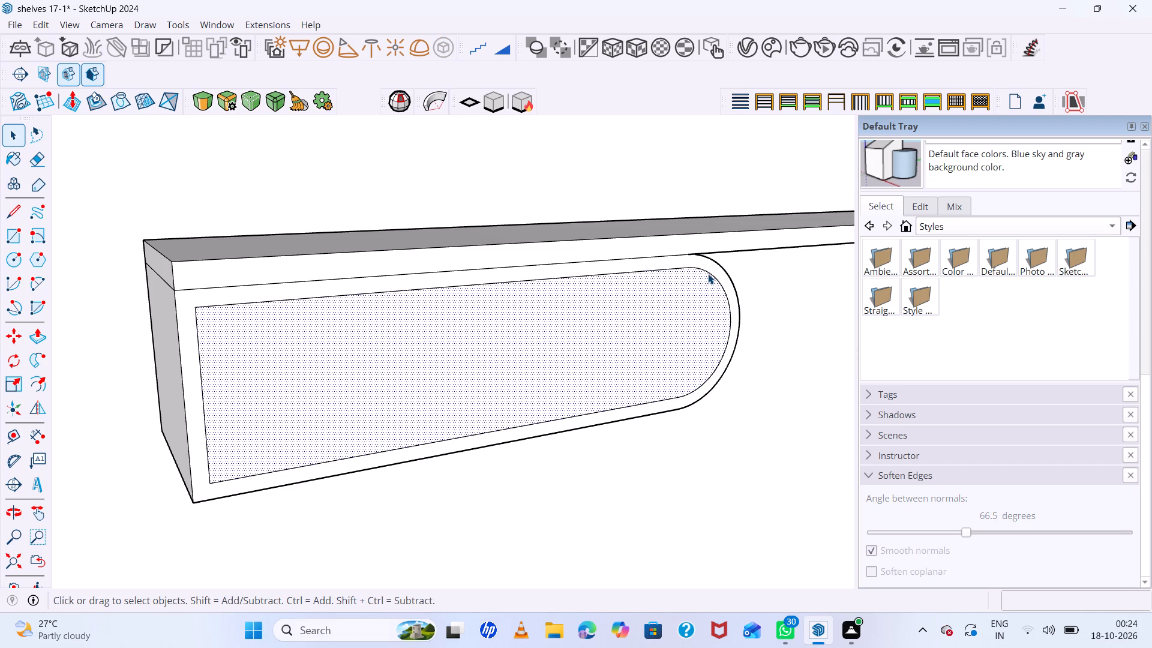
pyautogui.doubleClick(708, 274)
pyautogui.click(708, 274)
pyautogui.click(791, 284)
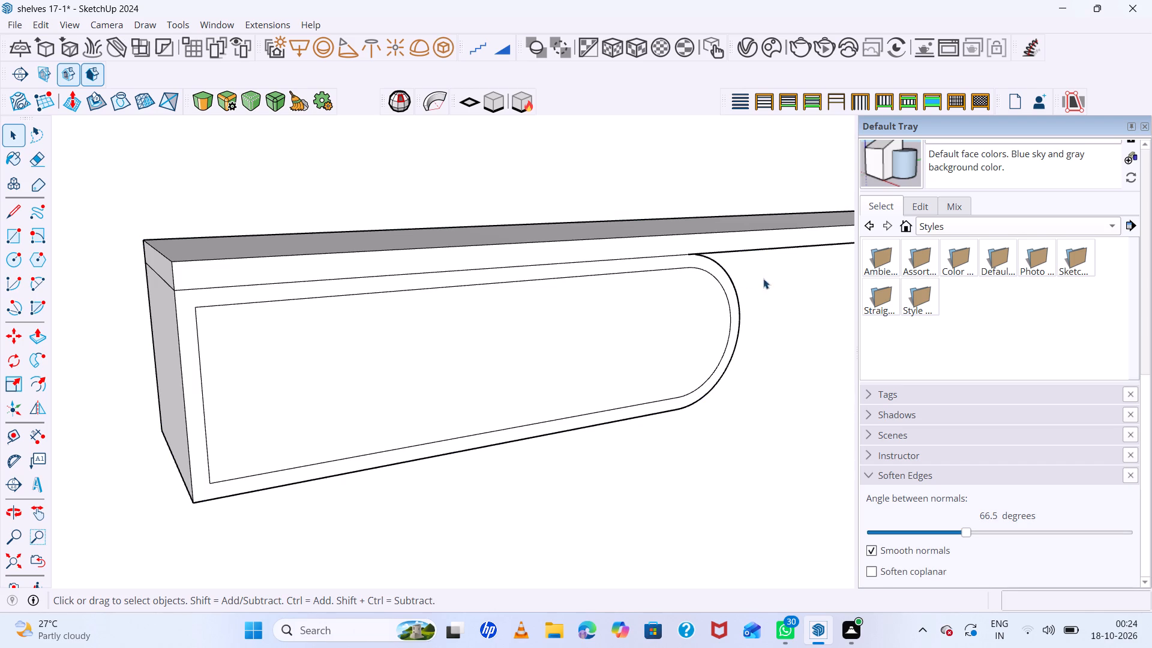
pyautogui.click(691, 269)
pyautogui.click(686, 267)
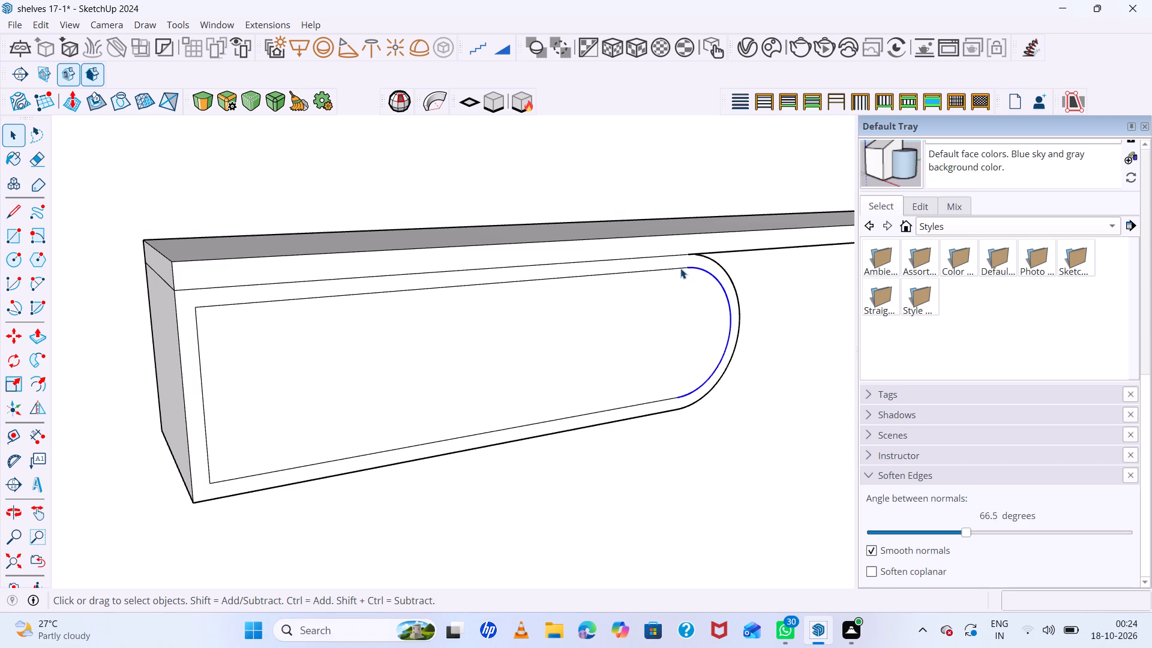
pyautogui.click(669, 268)
pyautogui.rightClick(668, 272)
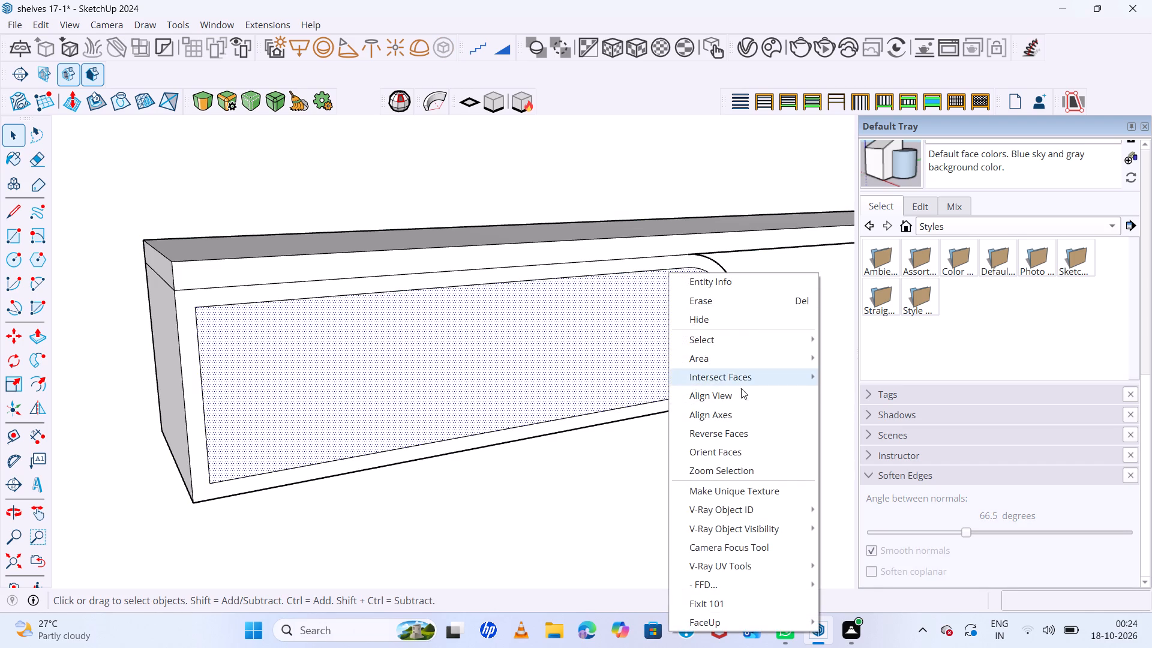
pyautogui.click(658, 274)
pyautogui.click(658, 272)
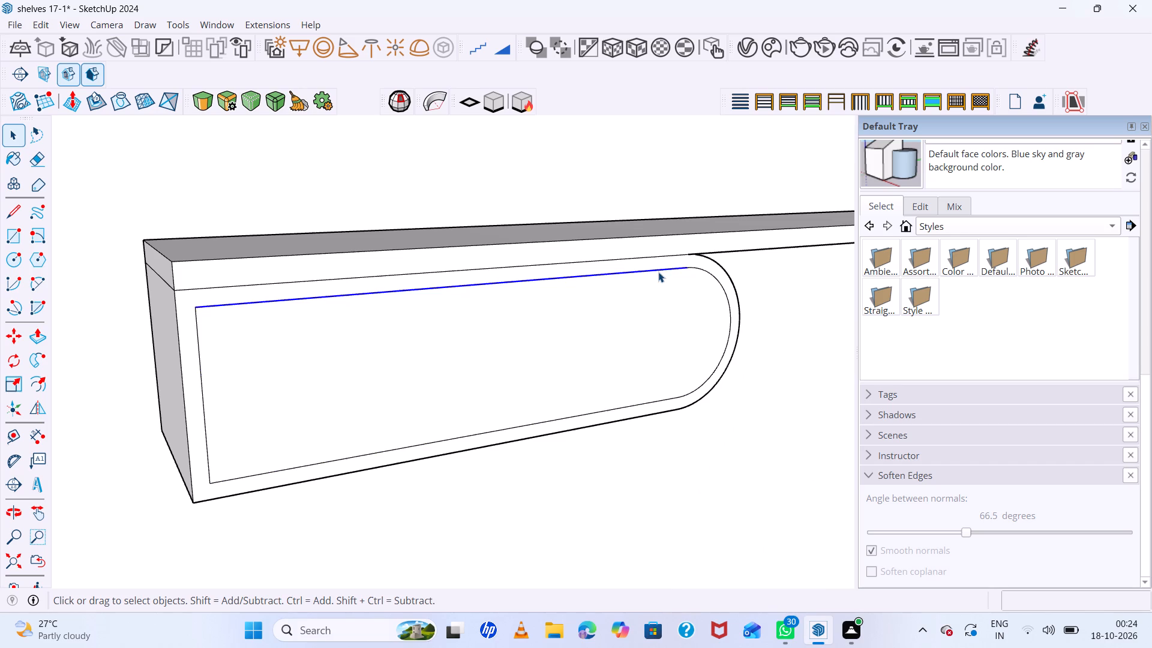
pyautogui.rightClick(661, 271)
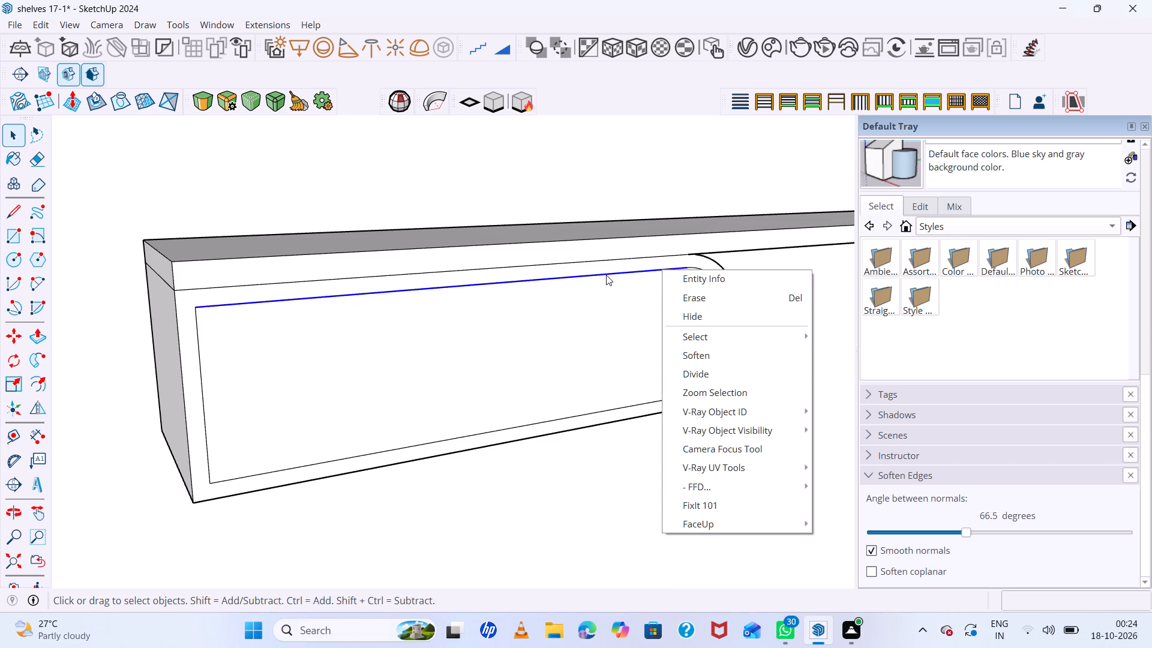
pyautogui.press('e')
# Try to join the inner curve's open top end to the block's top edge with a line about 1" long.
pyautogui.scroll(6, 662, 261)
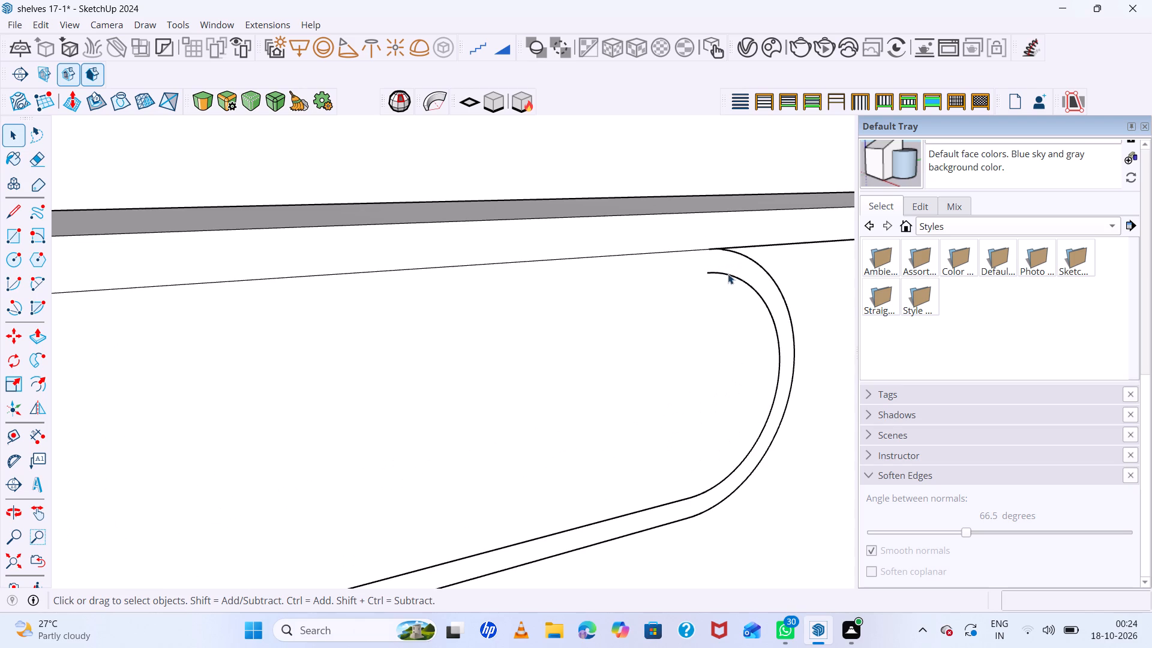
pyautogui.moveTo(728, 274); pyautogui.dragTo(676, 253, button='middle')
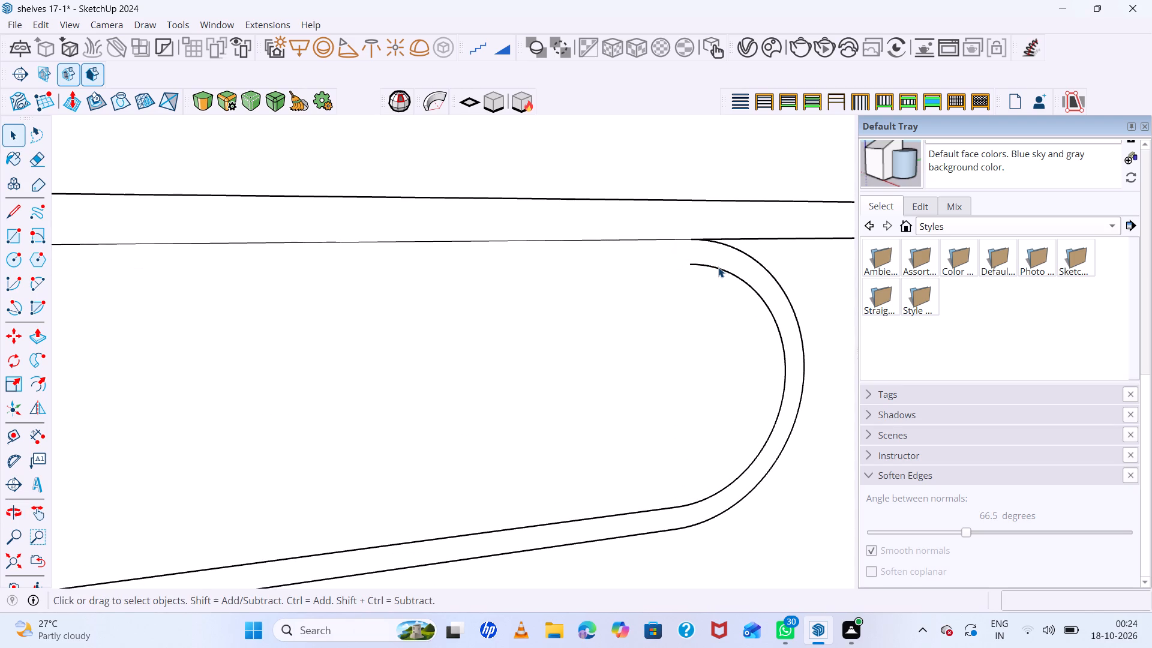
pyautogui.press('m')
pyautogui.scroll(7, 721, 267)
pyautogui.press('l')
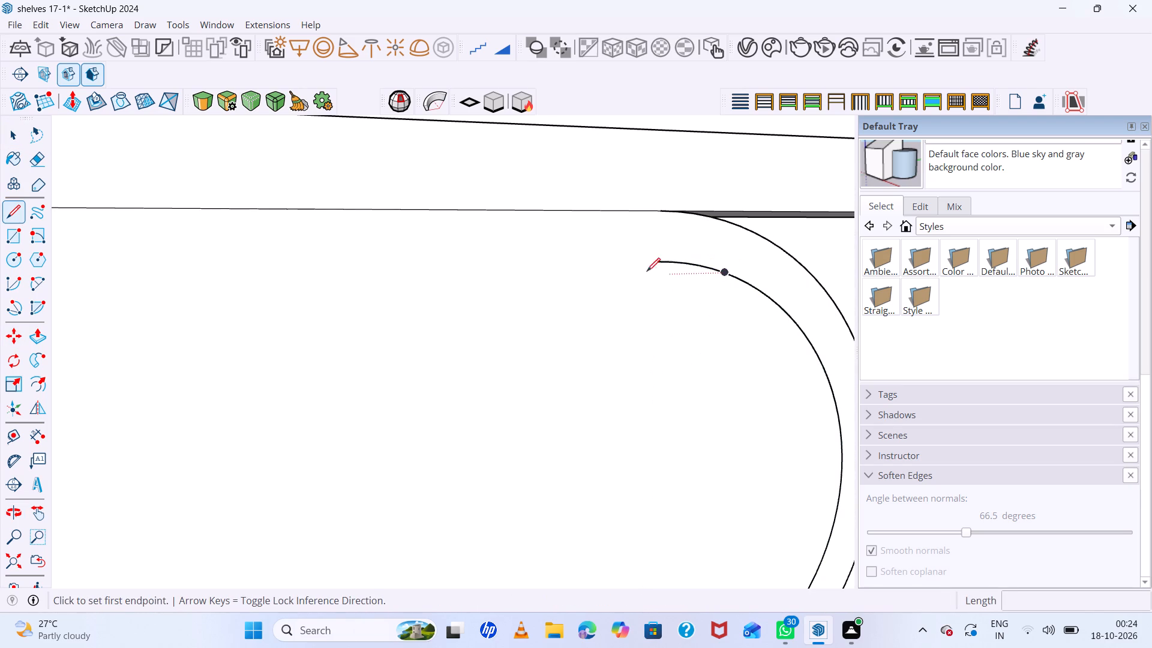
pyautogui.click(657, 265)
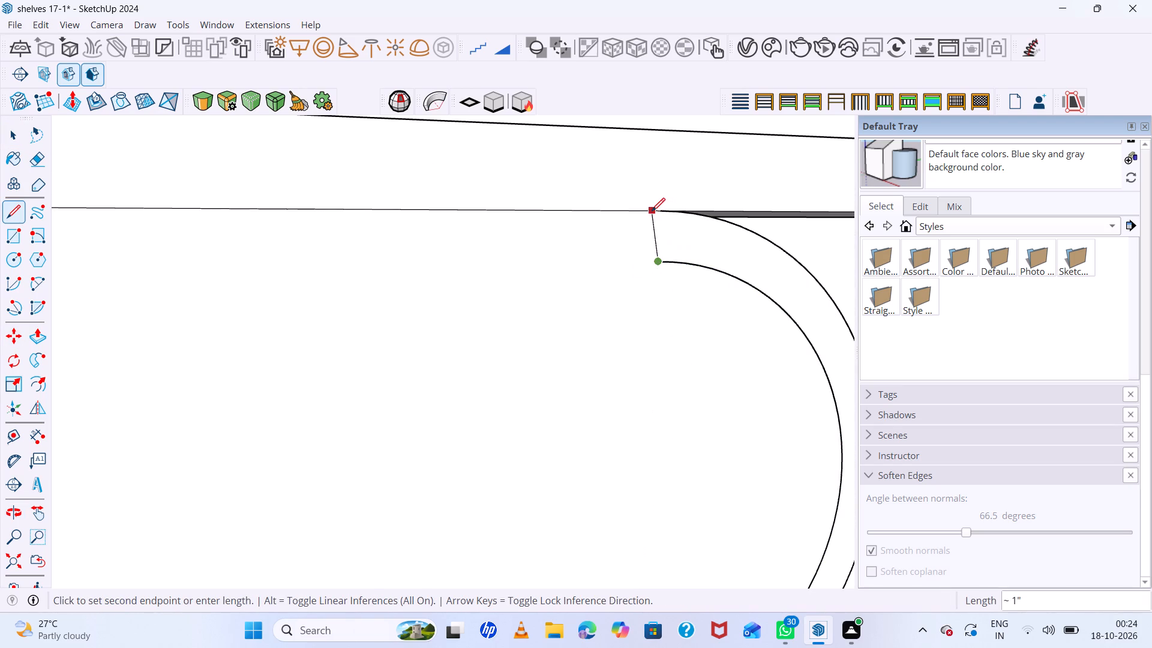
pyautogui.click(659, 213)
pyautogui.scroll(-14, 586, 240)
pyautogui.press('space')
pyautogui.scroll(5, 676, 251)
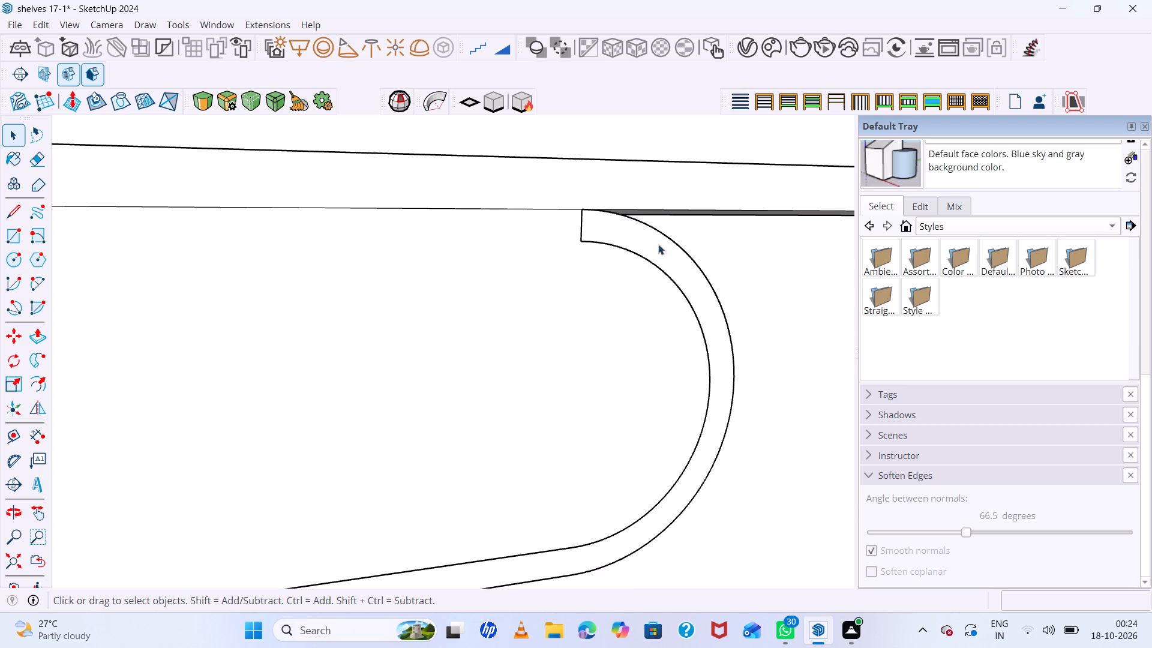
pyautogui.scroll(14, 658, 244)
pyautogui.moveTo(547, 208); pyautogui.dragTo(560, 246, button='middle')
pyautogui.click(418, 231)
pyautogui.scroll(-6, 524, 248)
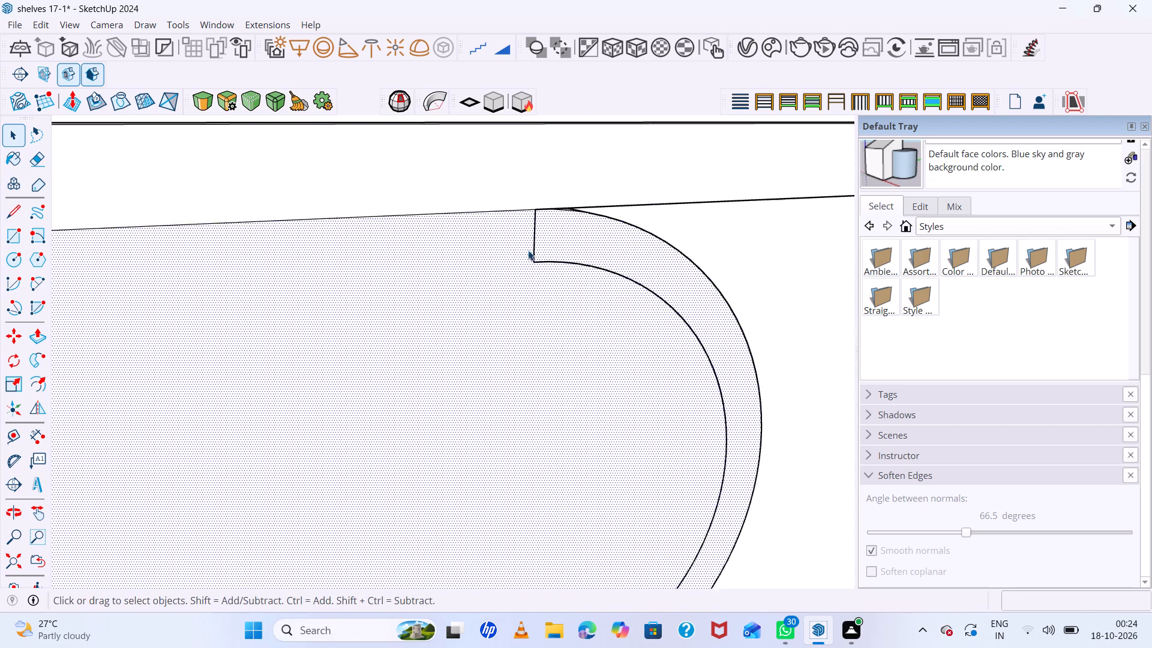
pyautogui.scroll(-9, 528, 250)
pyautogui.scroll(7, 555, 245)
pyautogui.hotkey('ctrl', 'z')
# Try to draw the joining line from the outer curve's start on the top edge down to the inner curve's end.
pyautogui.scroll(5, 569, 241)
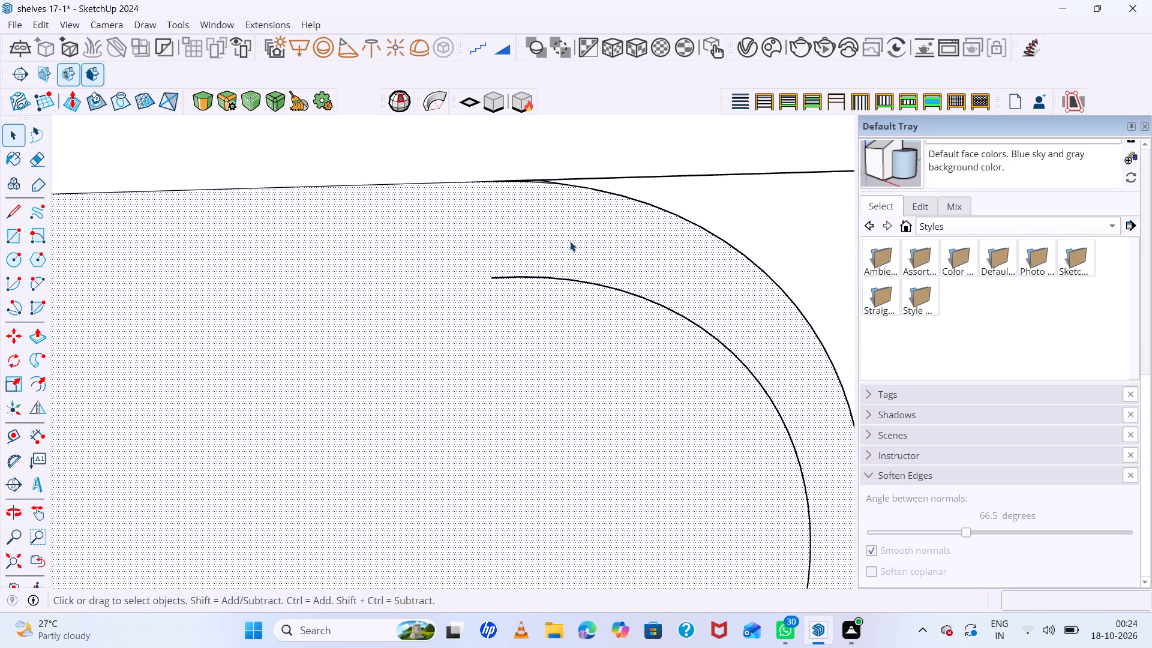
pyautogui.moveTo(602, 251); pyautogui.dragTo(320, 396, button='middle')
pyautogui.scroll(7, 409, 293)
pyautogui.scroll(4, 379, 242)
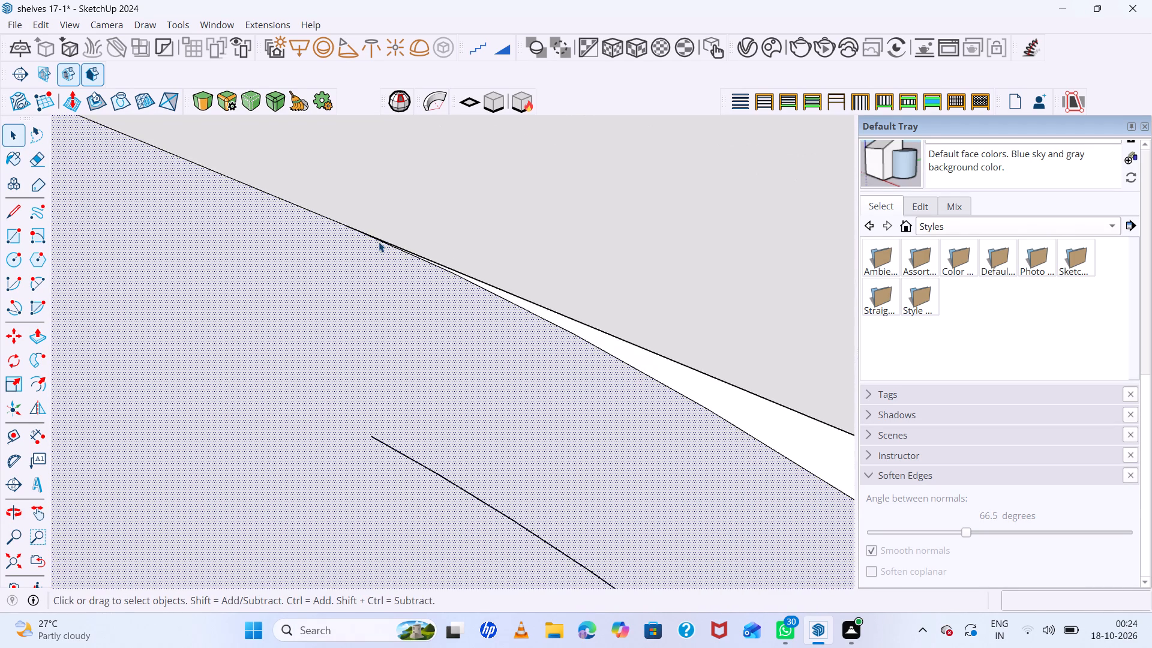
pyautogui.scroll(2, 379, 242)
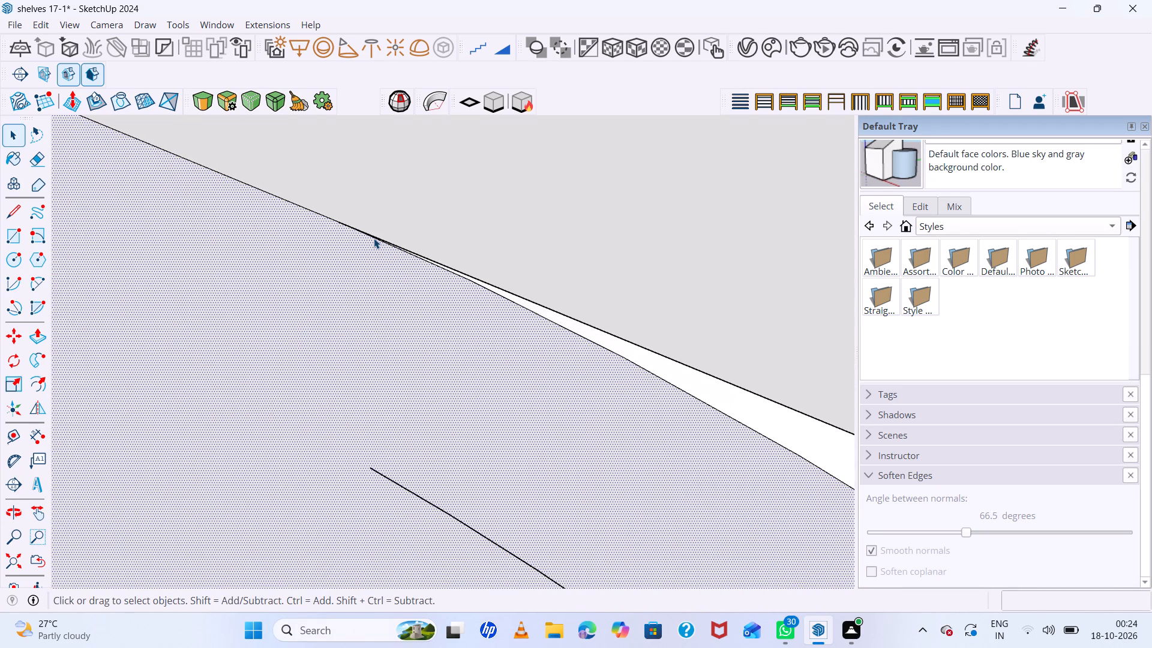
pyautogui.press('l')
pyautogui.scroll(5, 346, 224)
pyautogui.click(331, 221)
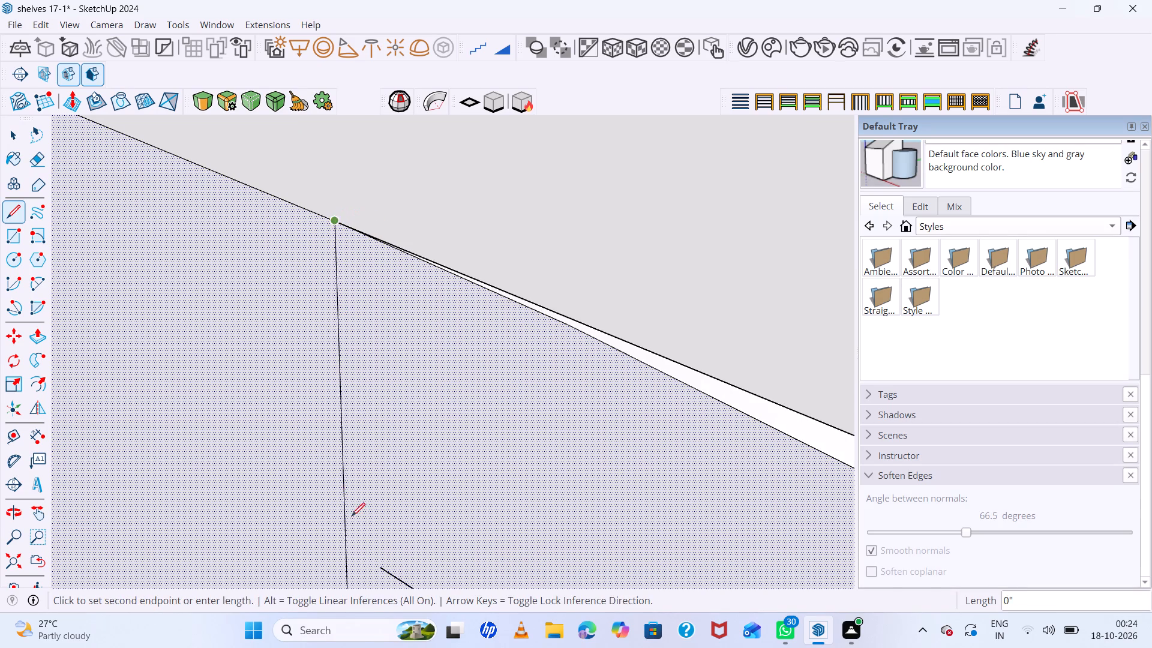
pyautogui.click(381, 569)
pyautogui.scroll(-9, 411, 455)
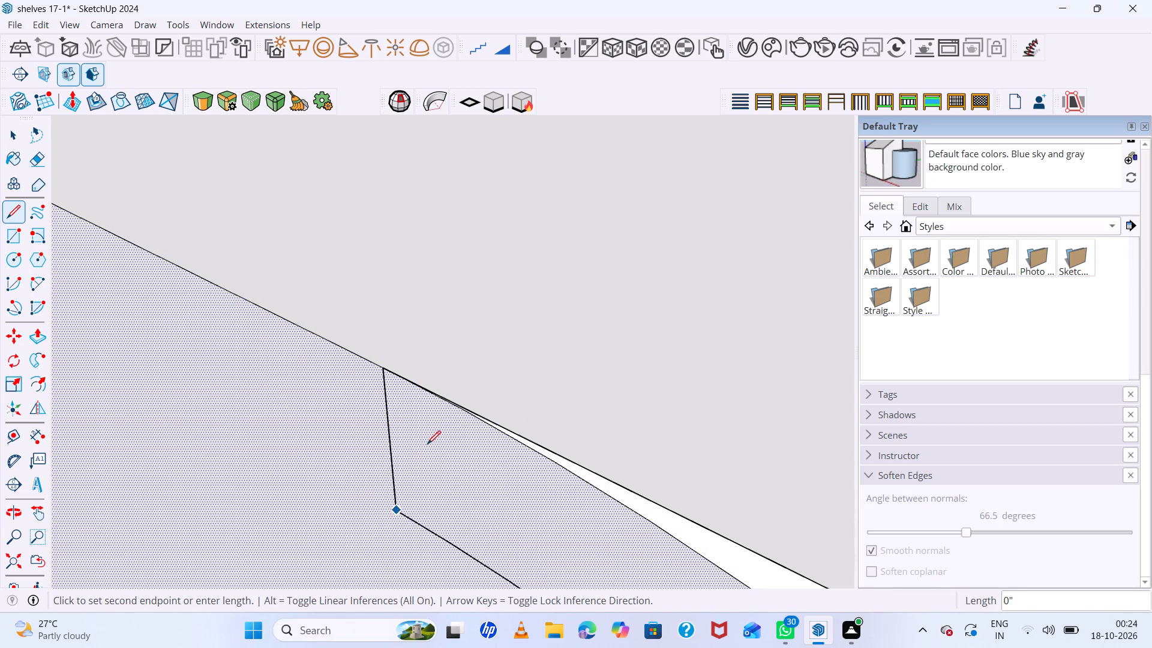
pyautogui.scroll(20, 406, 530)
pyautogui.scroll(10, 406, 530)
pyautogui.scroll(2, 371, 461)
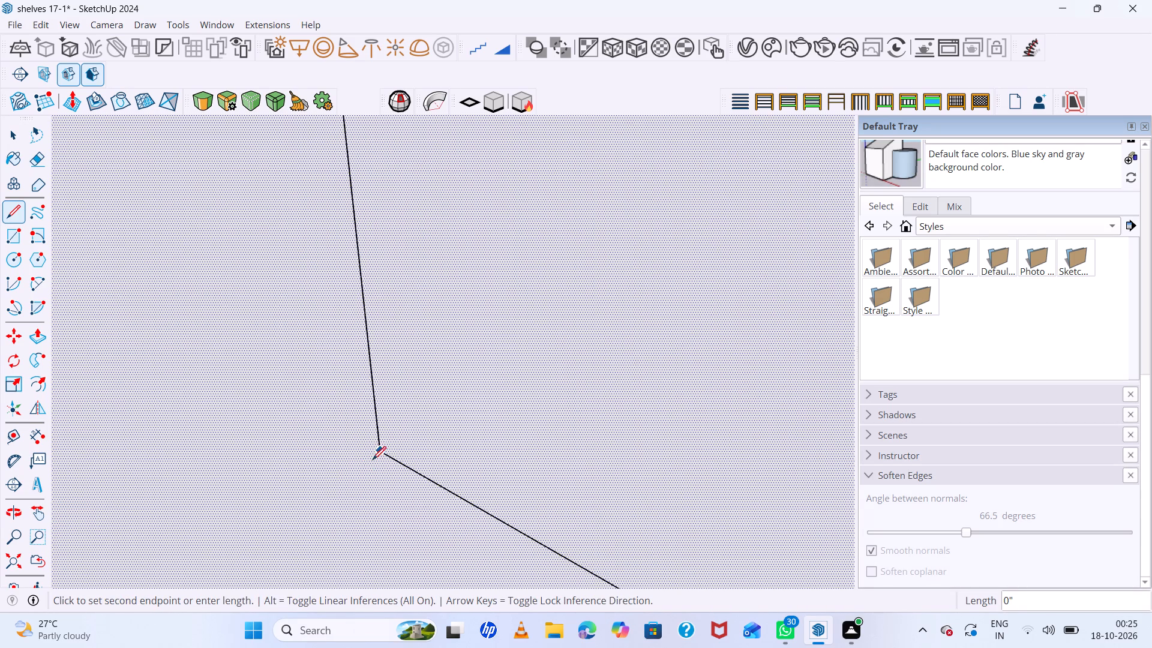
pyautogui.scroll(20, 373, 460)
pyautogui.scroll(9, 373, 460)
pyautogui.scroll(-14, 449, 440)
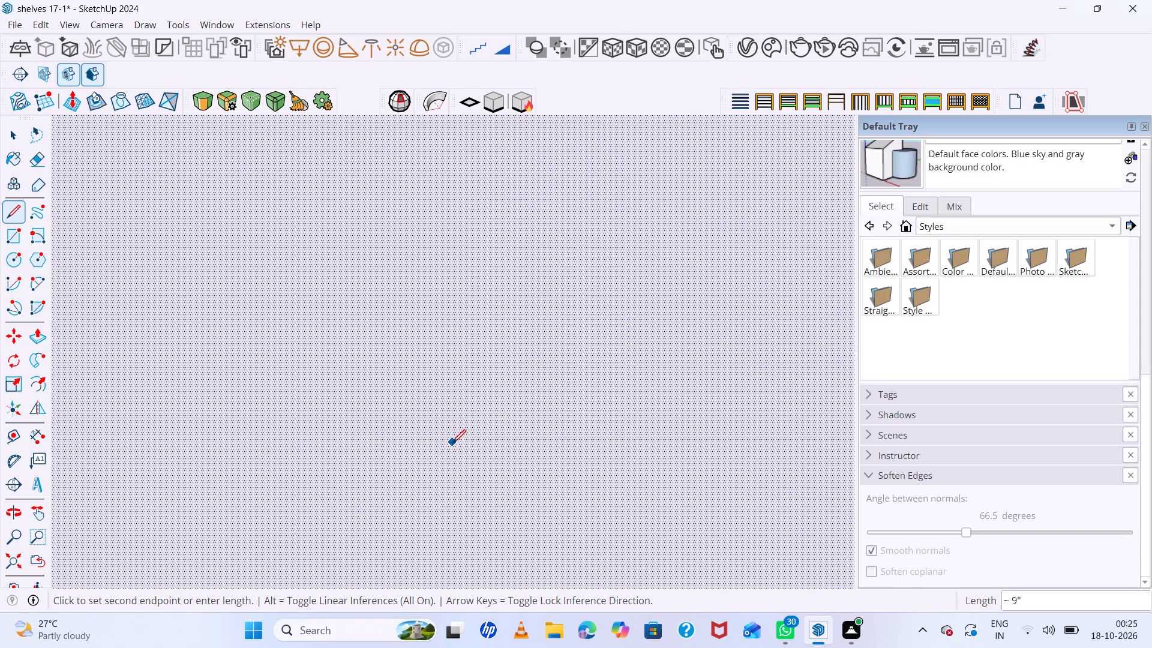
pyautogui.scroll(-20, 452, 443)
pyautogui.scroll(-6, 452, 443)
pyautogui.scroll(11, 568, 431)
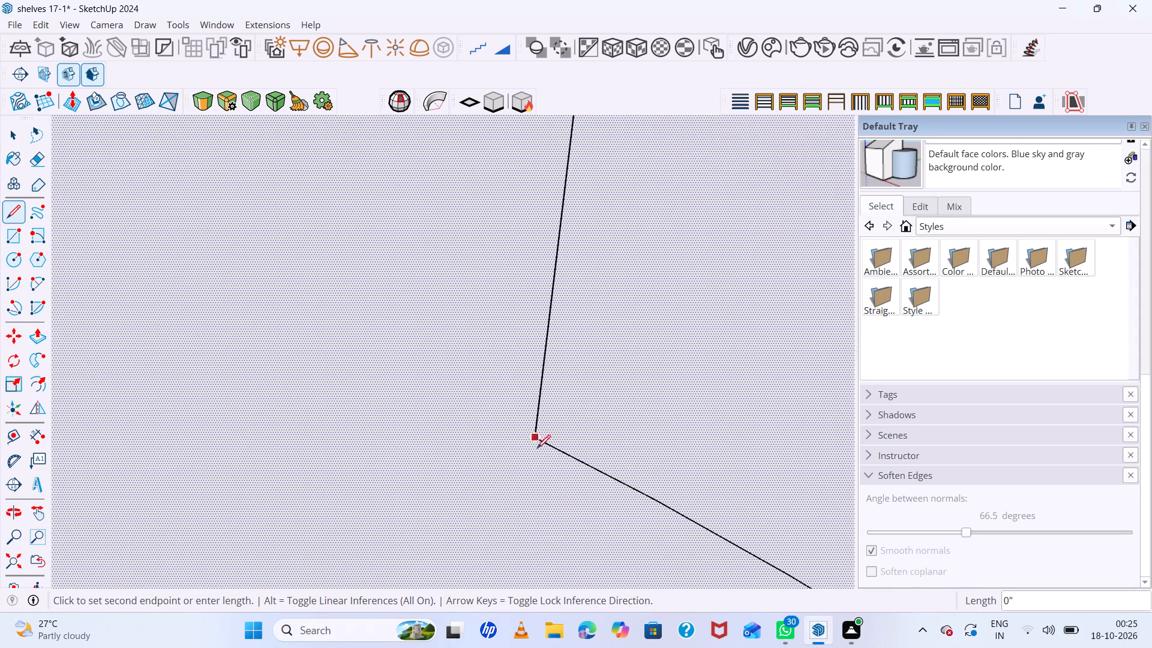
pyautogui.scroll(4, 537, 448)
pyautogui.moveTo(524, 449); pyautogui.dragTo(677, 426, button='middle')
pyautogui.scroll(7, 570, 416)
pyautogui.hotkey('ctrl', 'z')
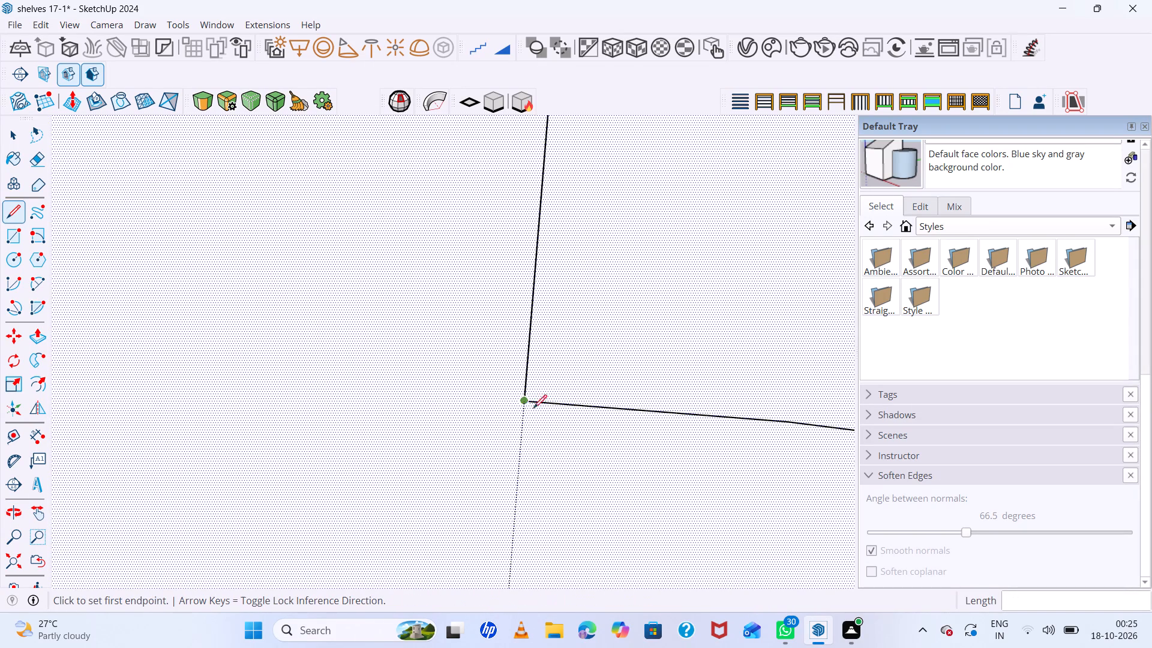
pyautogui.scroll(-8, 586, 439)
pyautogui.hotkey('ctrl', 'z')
# Draw a narrow rectangle about 1" tall between the block's top edge and the inner curve's open end.
pyautogui.scroll(-4, 589, 437)
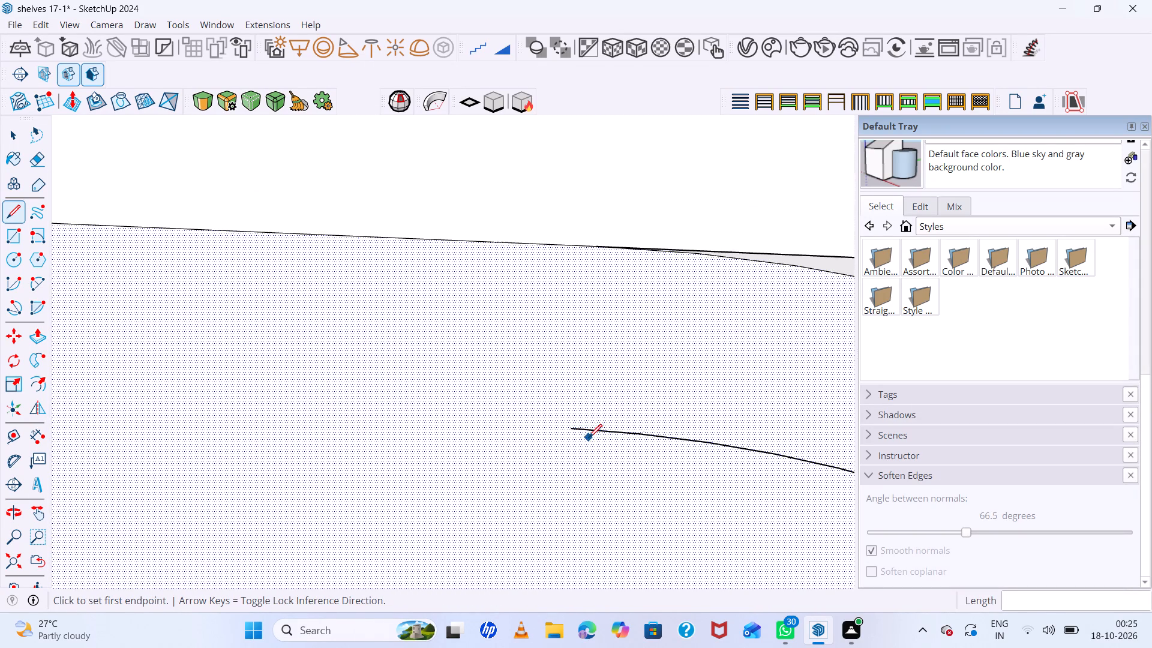
pyautogui.scroll(-9, 589, 437)
pyautogui.press('r')
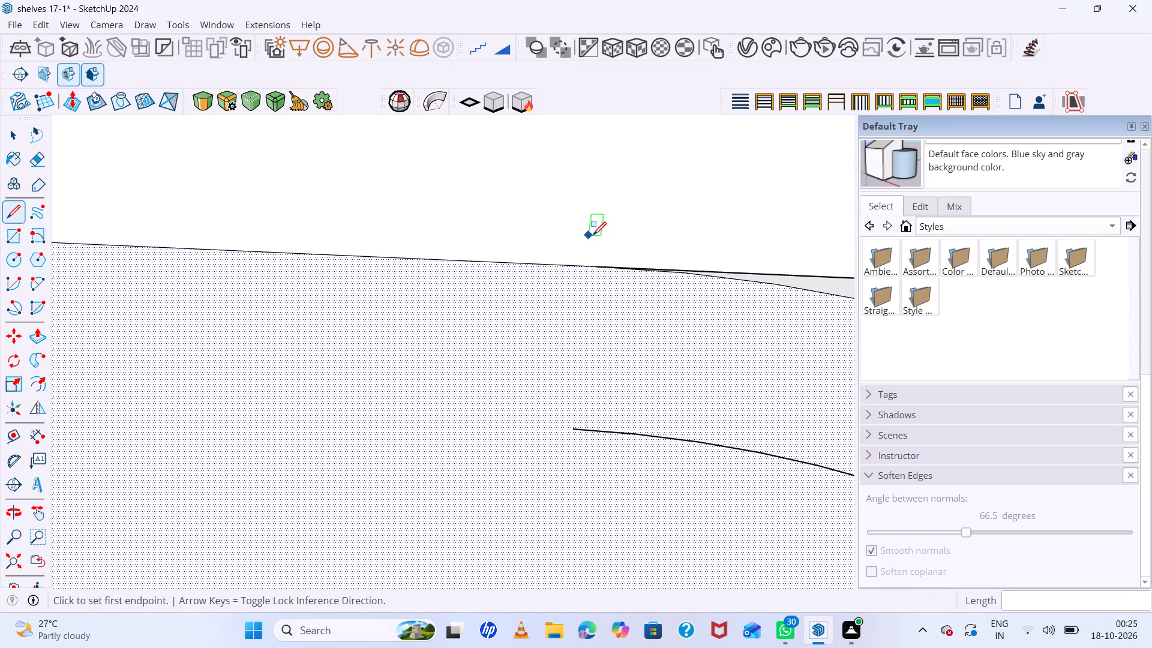
pyautogui.click(595, 268)
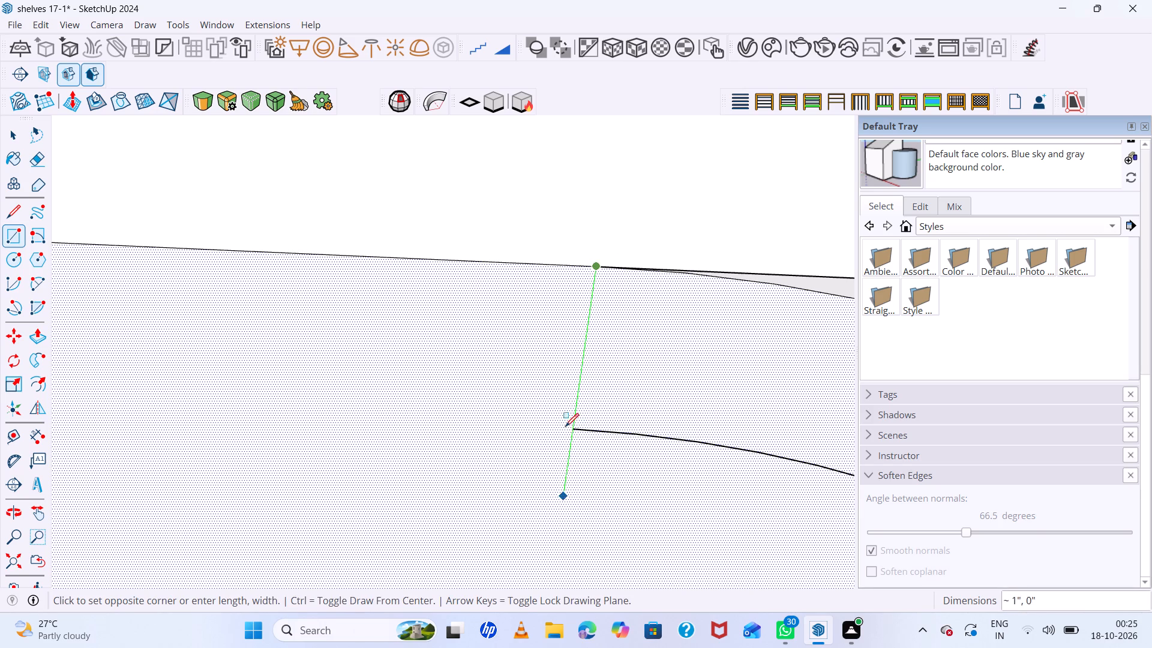
pyautogui.click(566, 430)
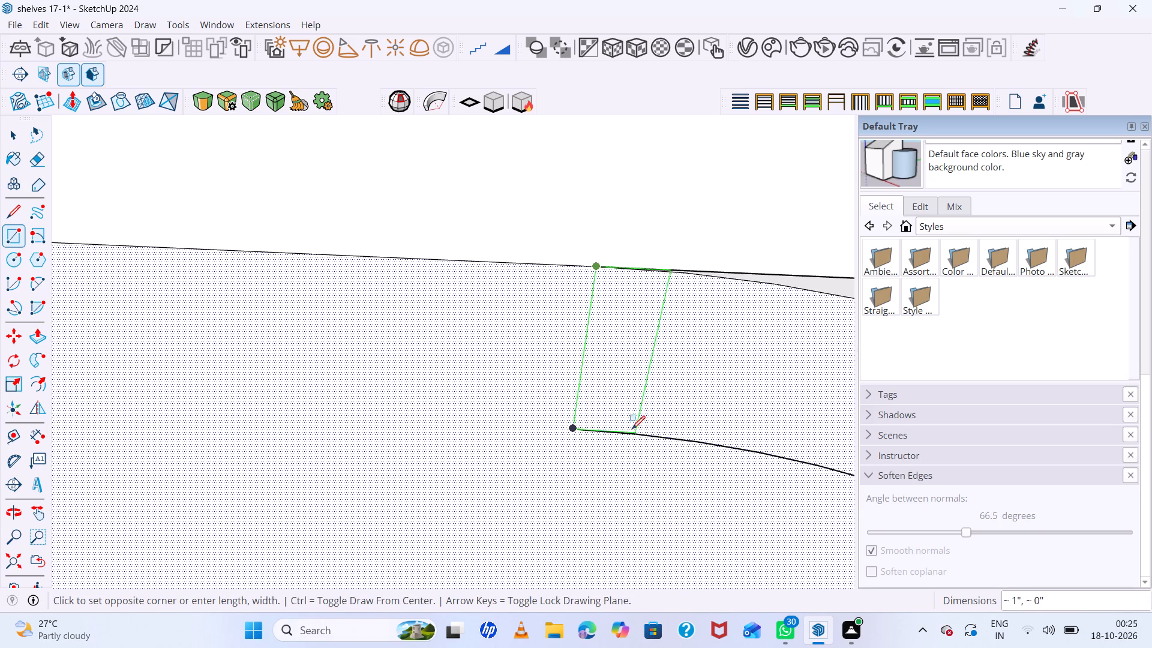
pyautogui.click(629, 432)
pyautogui.scroll(-8, 544, 392)
pyautogui.scroll(-16, 529, 379)
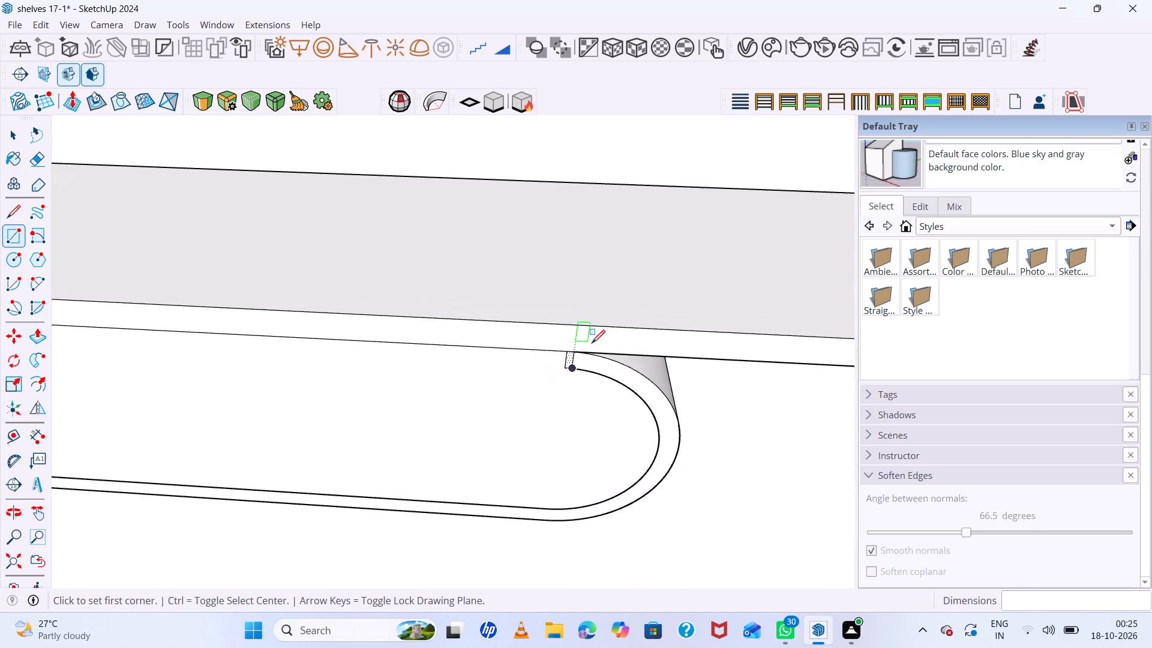
pyautogui.scroll(-8, 592, 343)
pyautogui.scroll(7, 625, 367)
# Delete the small rectangle's vertical edge nearest the rounded end, then select the front face to check its extent.
pyautogui.press('space')
pyautogui.scroll(6, 535, 329)
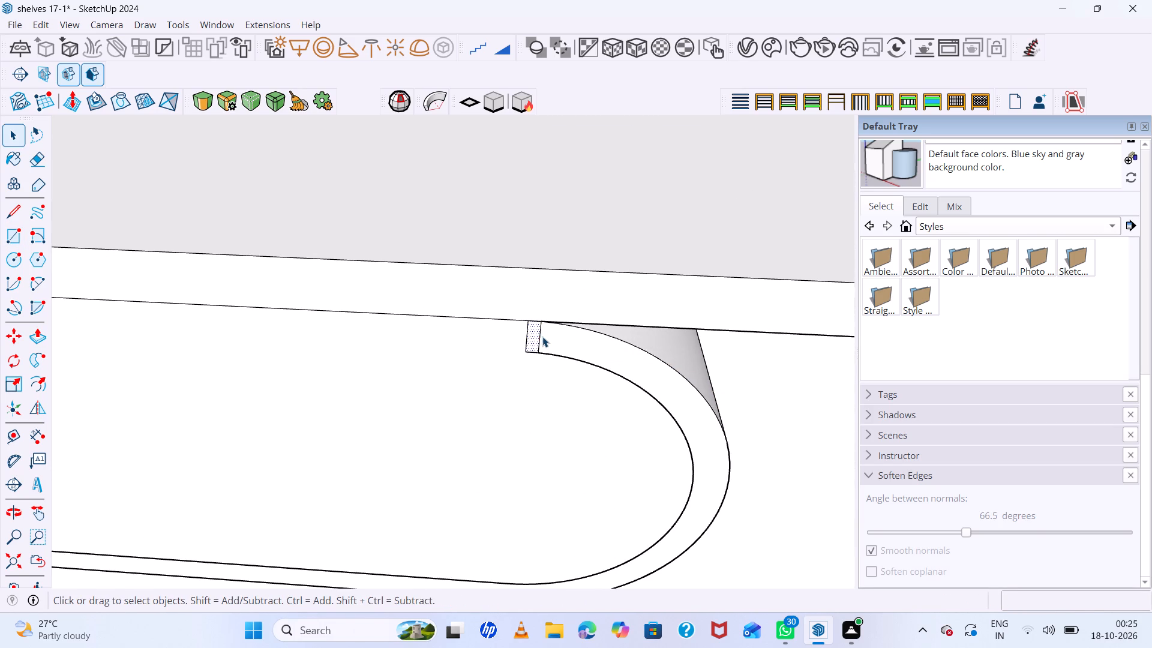
pyautogui.click(542, 337)
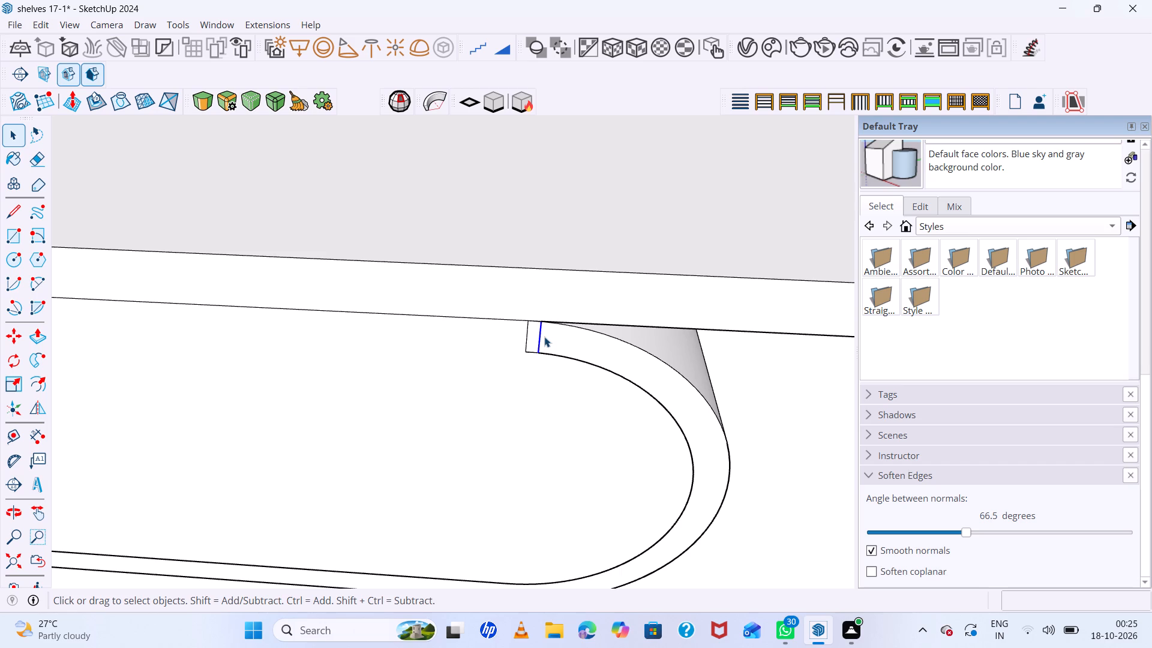
pyautogui.press('Delete')
pyautogui.click(379, 400)
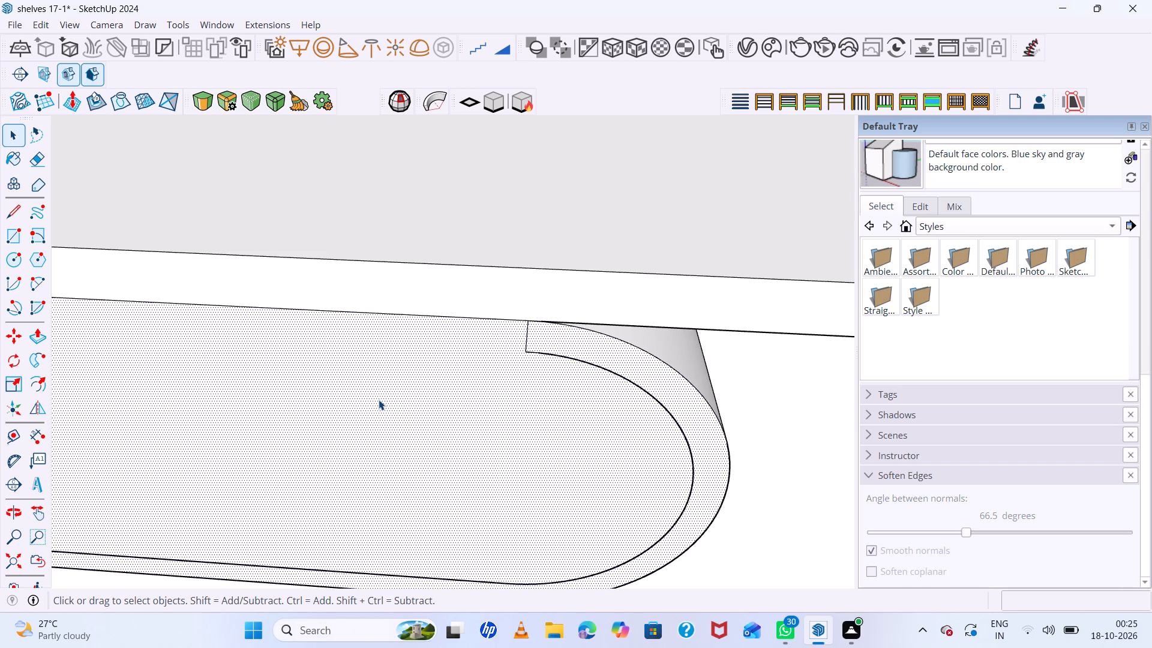
# Undo the deletion of the small rectangle's vertical edge beside the inner curve's top end.
pyautogui.scroll(-6, 379, 400)
pyautogui.hotkey('ctrl', 'z')
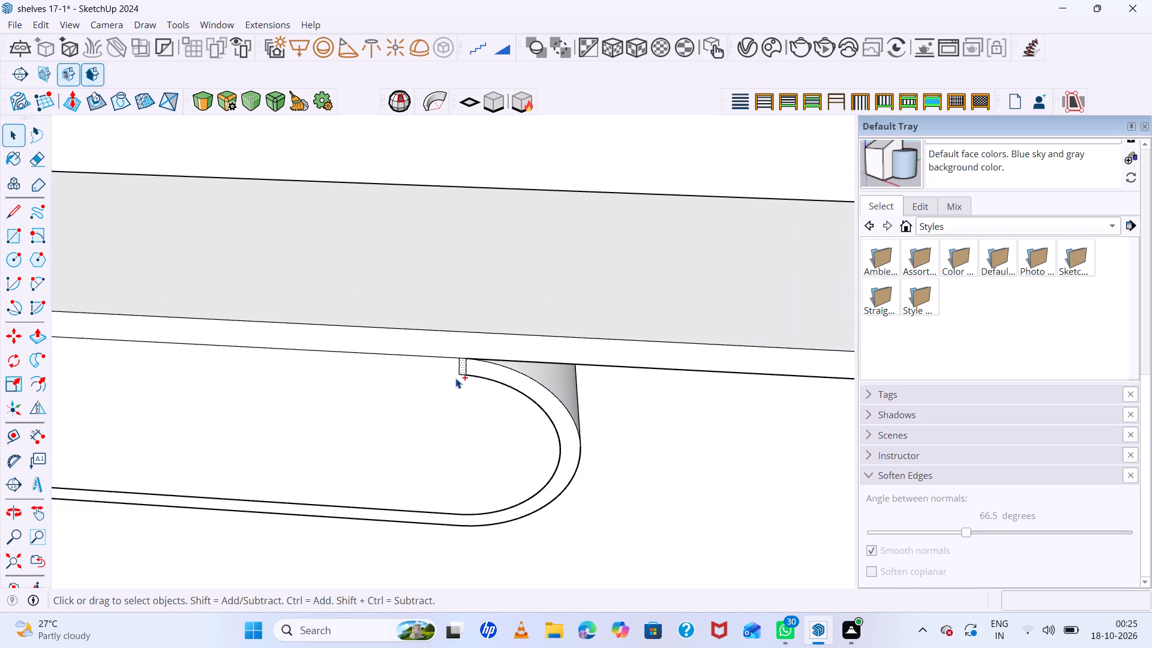
# Move the inner outline's upright edge at the block's square end outward onto the block's outer end edge.
pyautogui.scroll(-7, 455, 378)
pyautogui.scroll(-3, 141, 391)
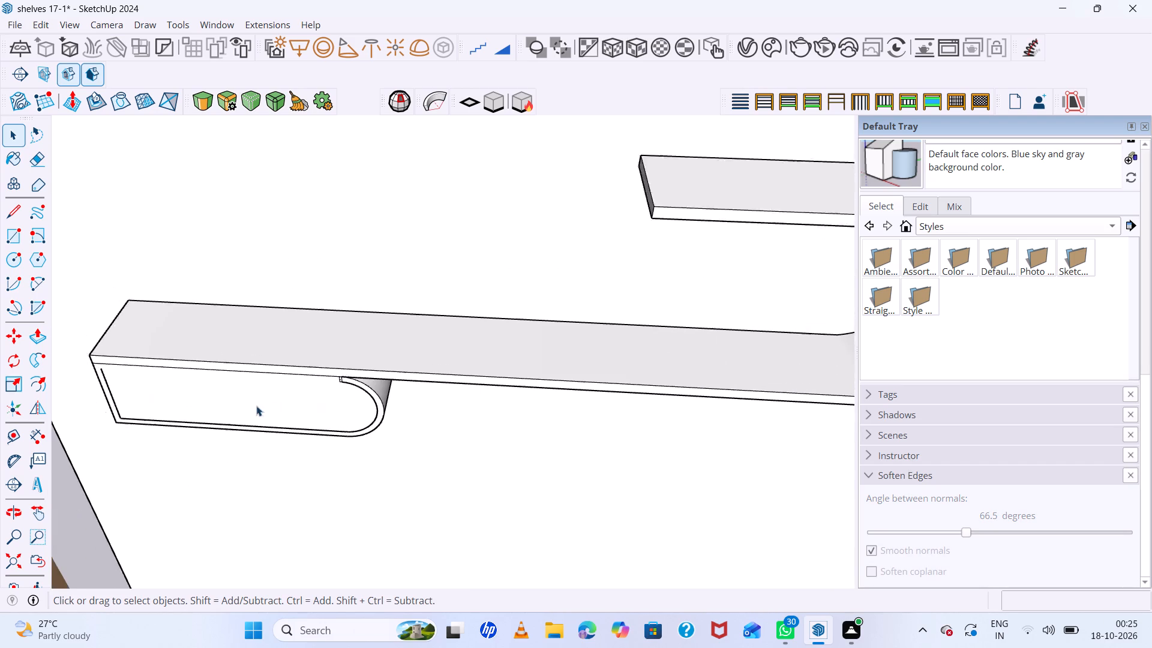
pyautogui.scroll(-5, 256, 406)
pyautogui.scroll(11, 166, 385)
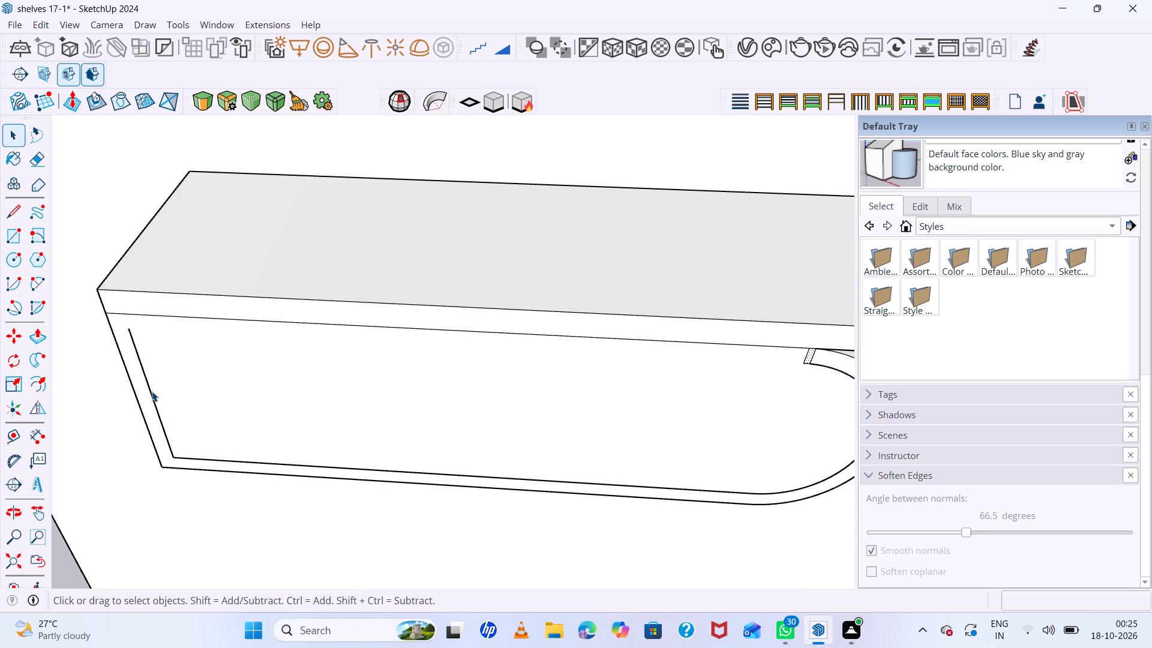
pyautogui.click(152, 391)
pyautogui.press('m')
pyautogui.click(153, 391)
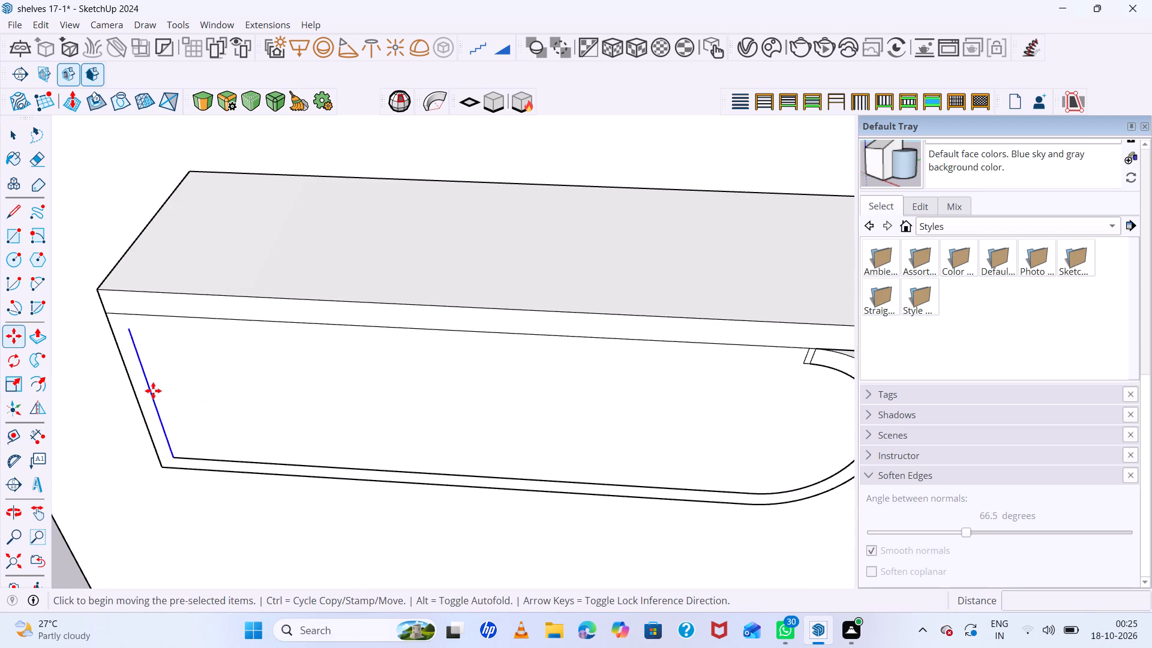
pyautogui.click(133, 394)
pyautogui.scroll(-7, 185, 436)
pyautogui.press('space')
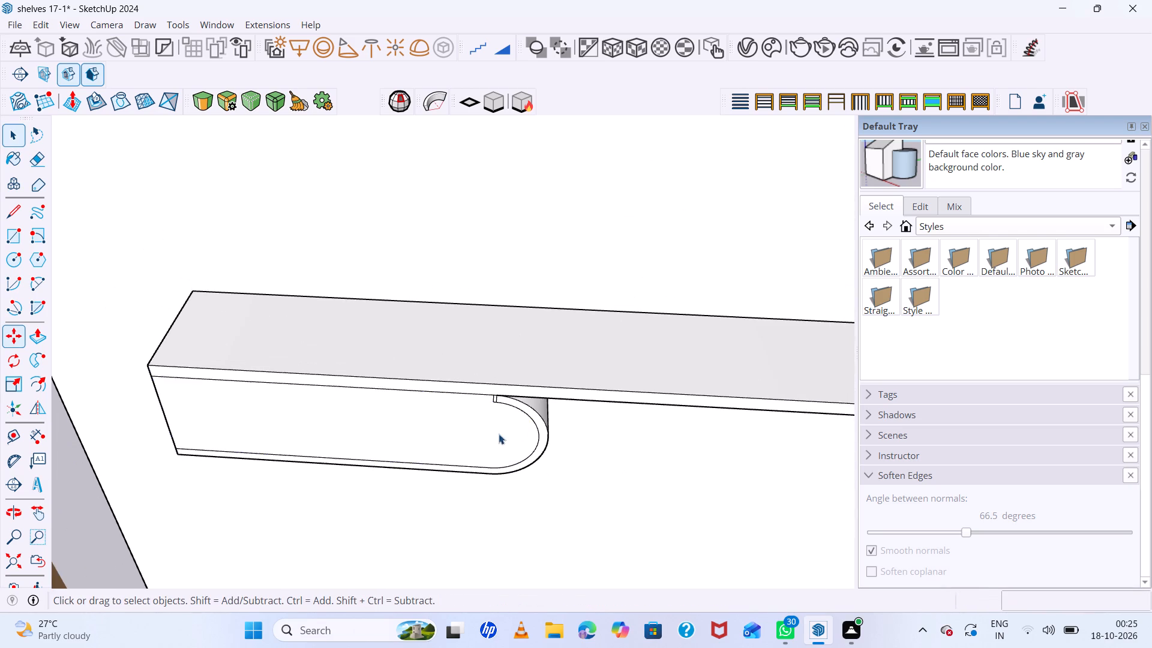
# Push the front face inside the inner curve back 9" to hollow out the round-ended shelf under the long arm.
pyautogui.scroll(6, 515, 427)
pyautogui.click(515, 427)
pyautogui.scroll(-6, 513, 426)
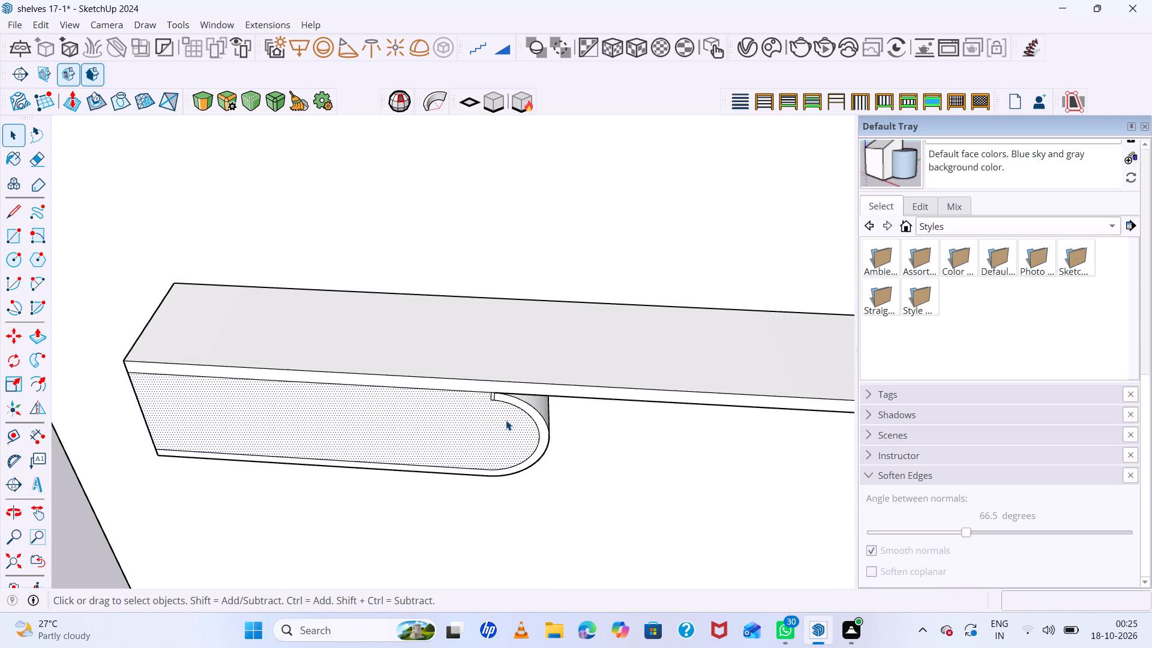
pyautogui.press('p')
pyautogui.click(506, 420)
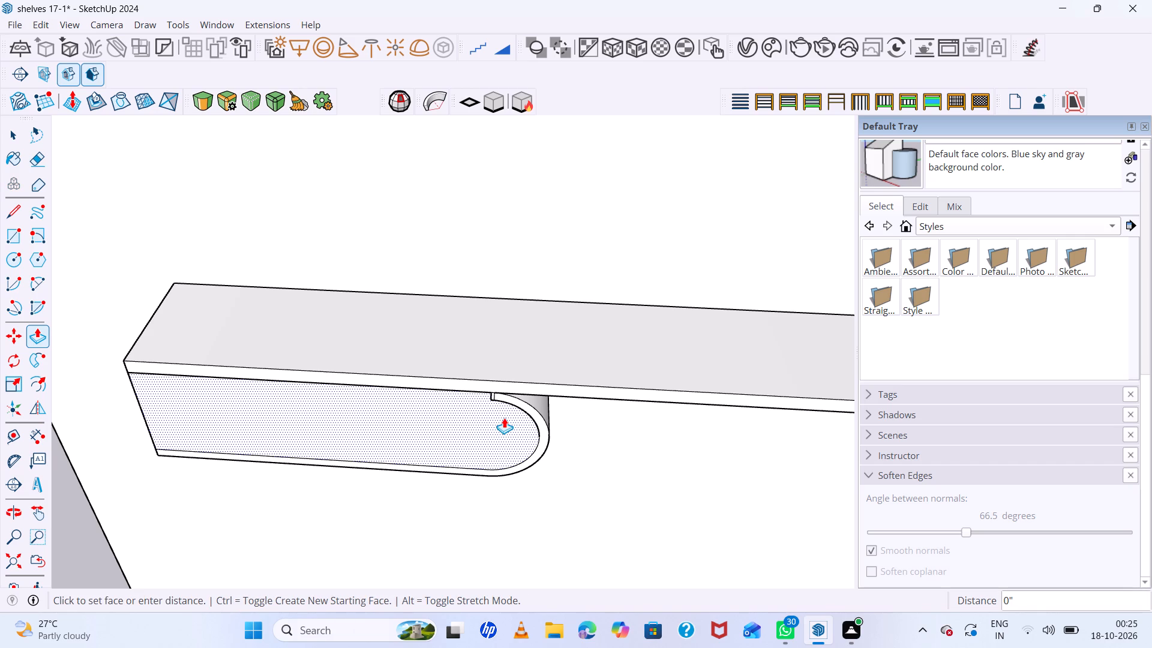
pyautogui.press('space')
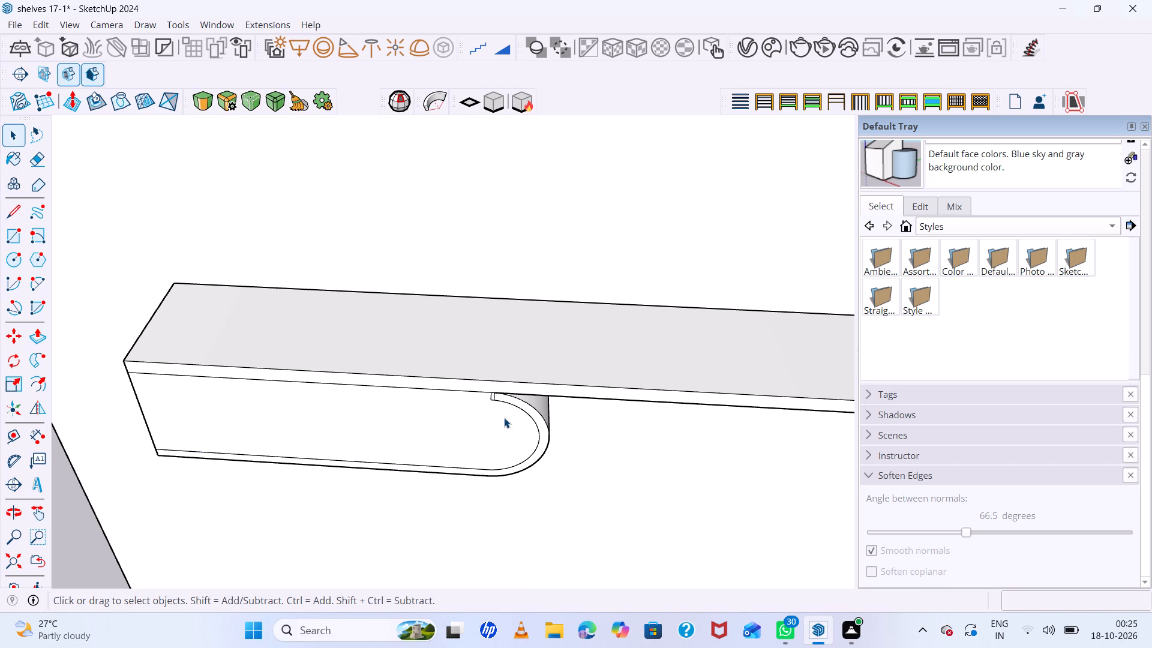
pyautogui.press('p')
pyautogui.click(504, 418)
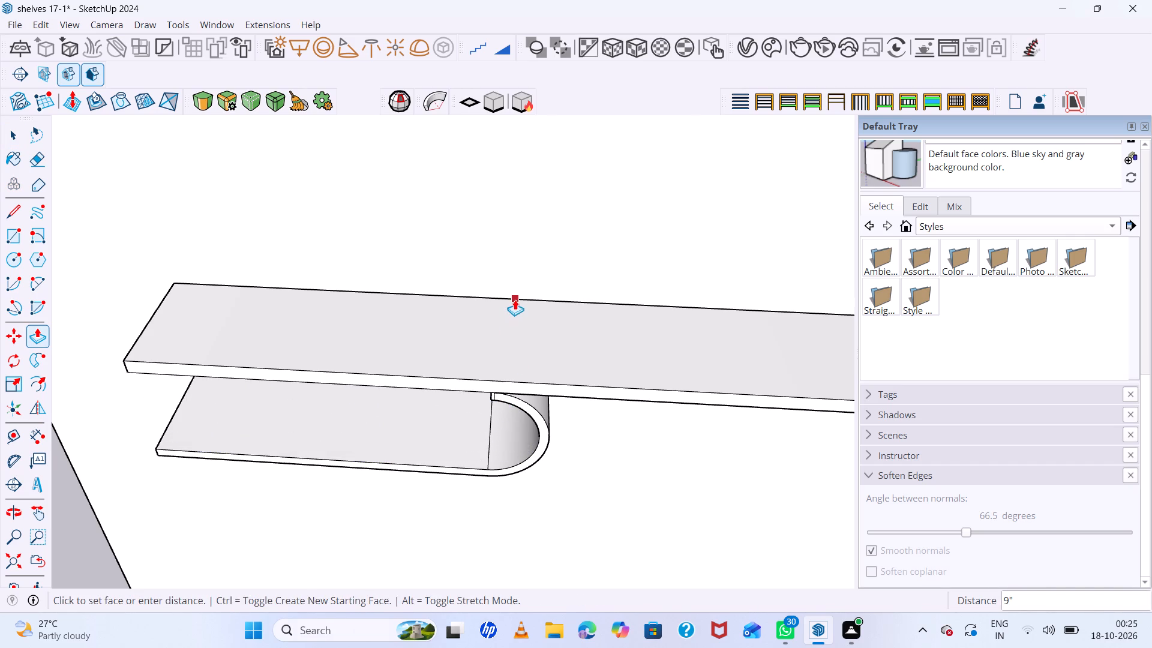
pyautogui.click(515, 299)
# Erase the small vertical edge between the narrow rectangle and the curved rim under the long arm.
pyautogui.scroll(-6, 458, 436)
pyautogui.moveTo(488, 433); pyautogui.dragTo(577, 394, button='middle')
pyautogui.scroll(6, 520, 417)
pyautogui.moveTo(499, 408); pyautogui.dragTo(515, 357, button='middle')
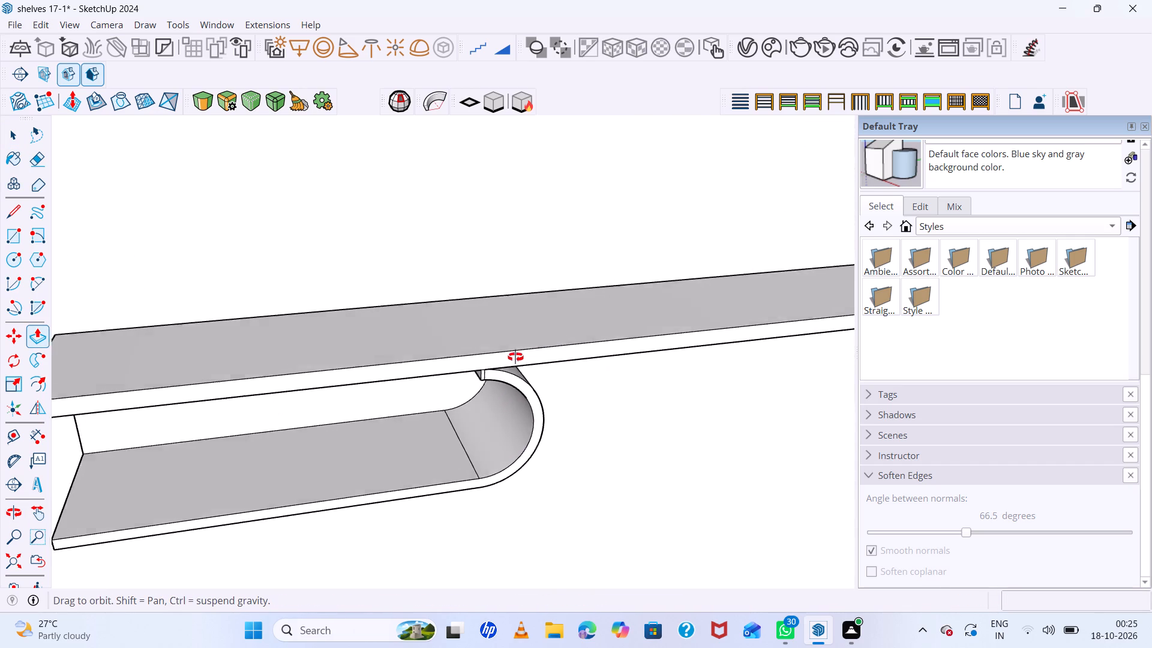
pyautogui.moveTo(515, 357); pyautogui.dragTo(517, 340, button='middle')
pyautogui.scroll(6, 481, 386)
pyautogui.press('space')
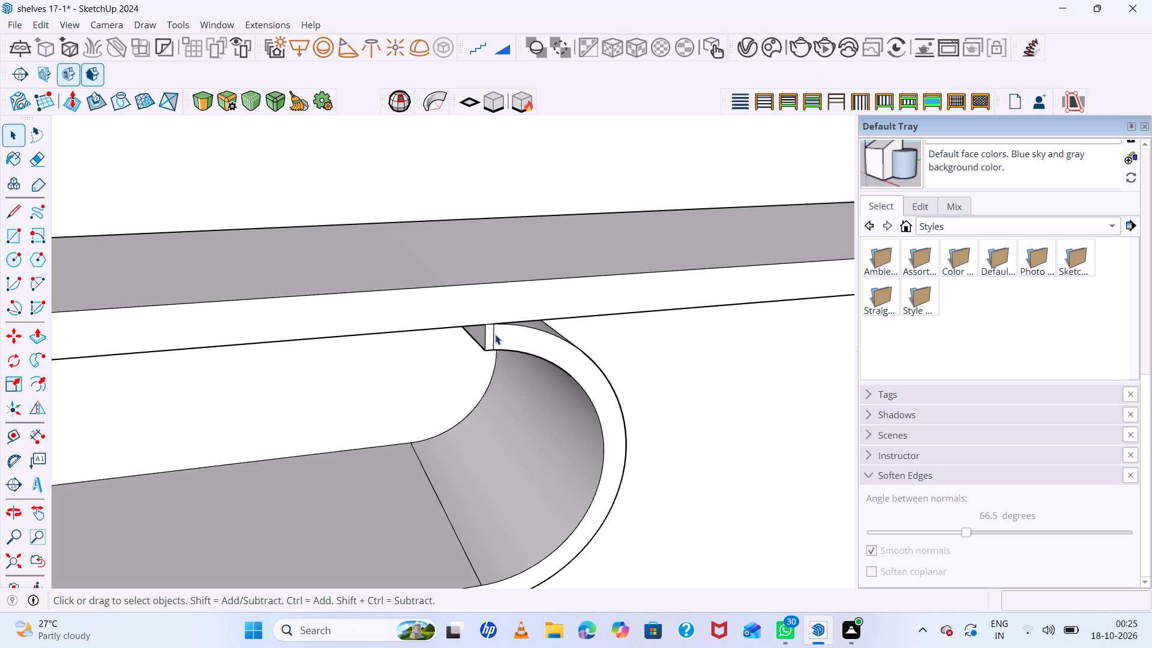
pyautogui.press('e')
pyautogui.click(494, 342)
# Erase the leftover vertical edge on the wall at the hollowed shelf's open end.
pyautogui.scroll(-7, 550, 325)
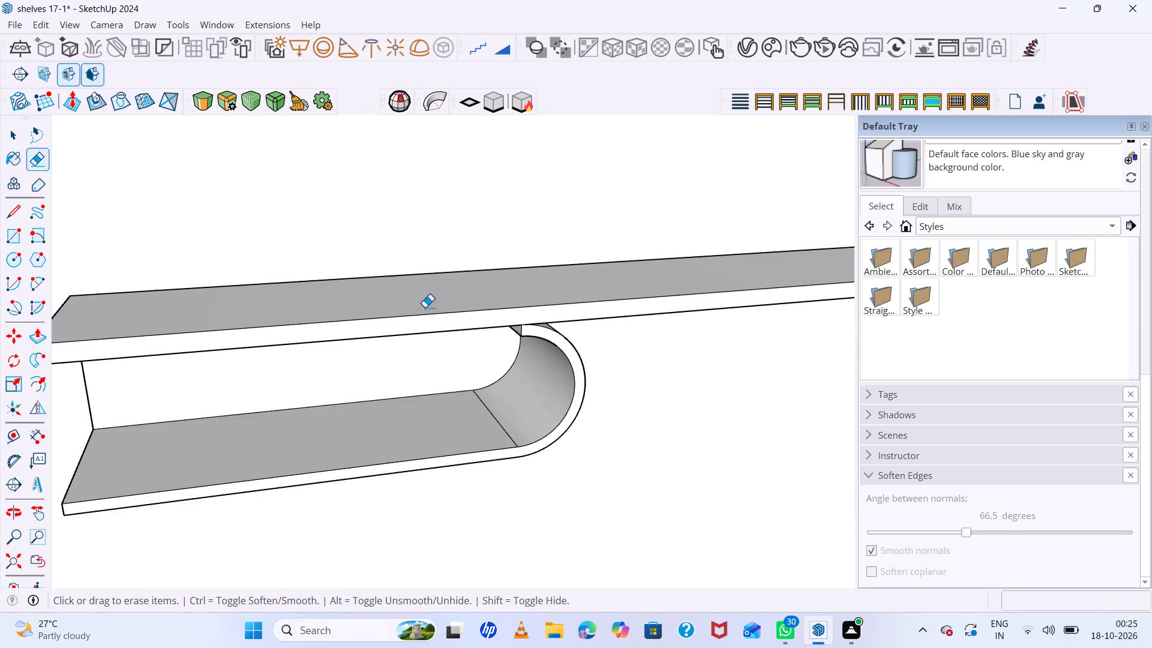
pyautogui.scroll(-9, 425, 307)
pyautogui.moveTo(626, 344); pyautogui.dragTo(459, 257, button='middle')
pyautogui.scroll(9, 390, 305)
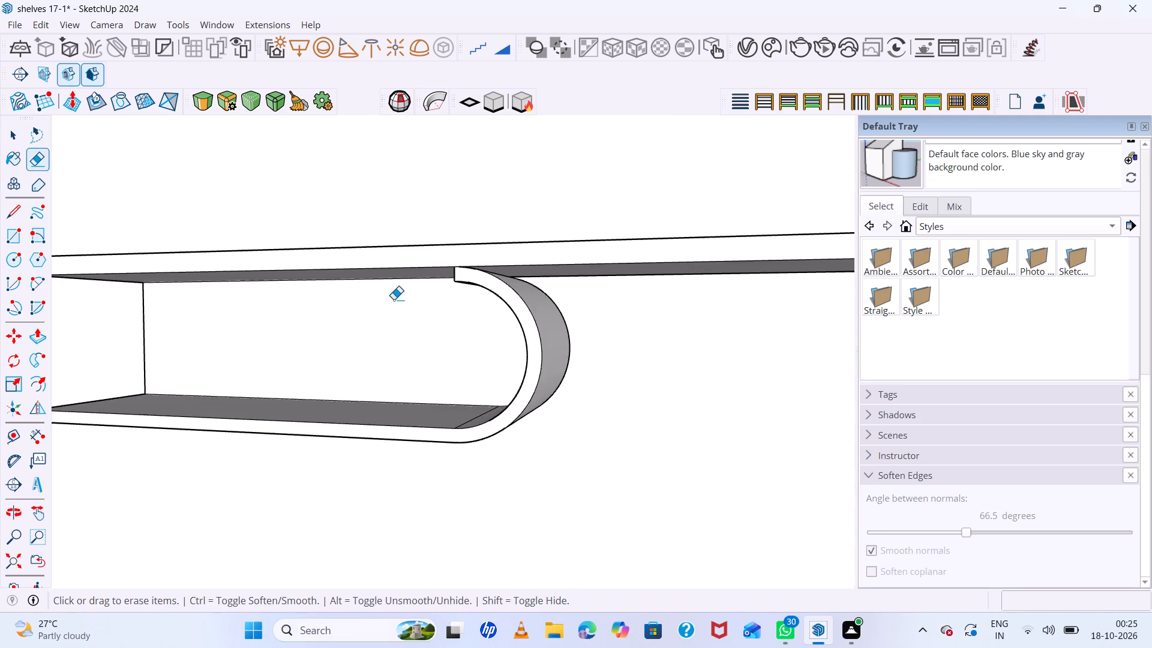
pyautogui.scroll(-9, 394, 299)
pyautogui.moveTo(566, 288); pyautogui.dragTo(668, 281, button='middle')
pyautogui.scroll(-8, 552, 280)
pyautogui.moveTo(566, 280); pyautogui.dragTo(548, 331, button='middle')
pyautogui.scroll(5, 347, 299)
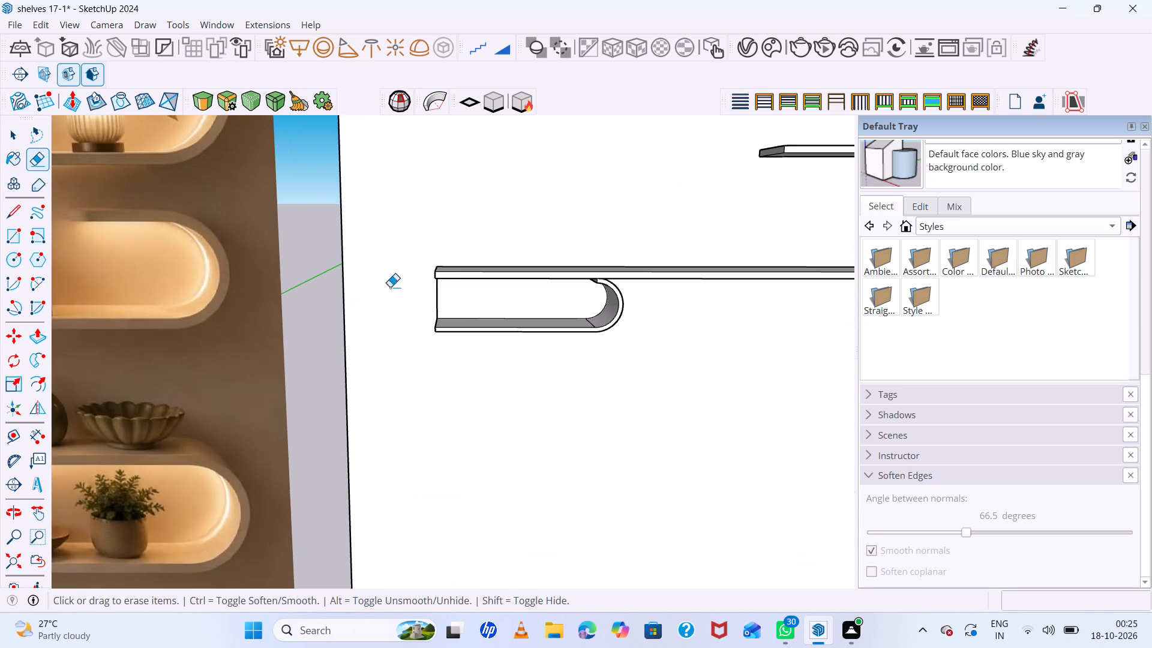
pyautogui.moveTo(440, 297); pyautogui.dragTo(431, 298)
# Soften and smooth the edges of the whole connected shelf to an angle of 77.1 degrees.
pyautogui.scroll(-8, 382, 295)
pyautogui.moveTo(644, 296); pyautogui.dragTo(590, 237, button='middle')
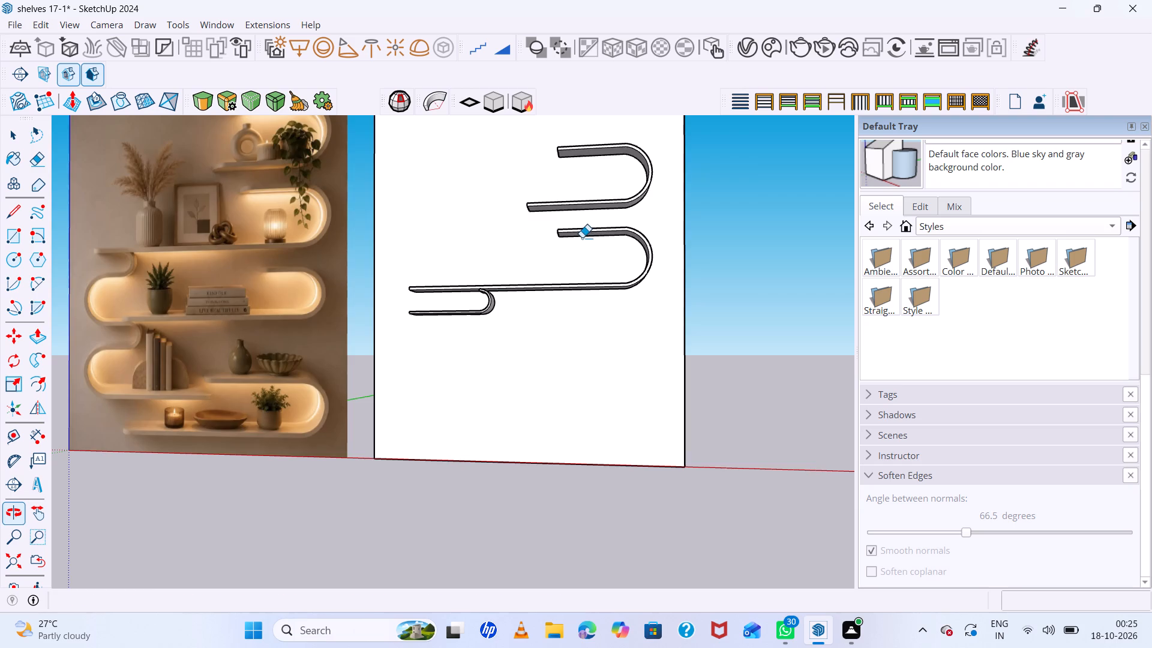
pyautogui.scroll(13, 491, 290)
pyautogui.scroll(6, 0, 0)
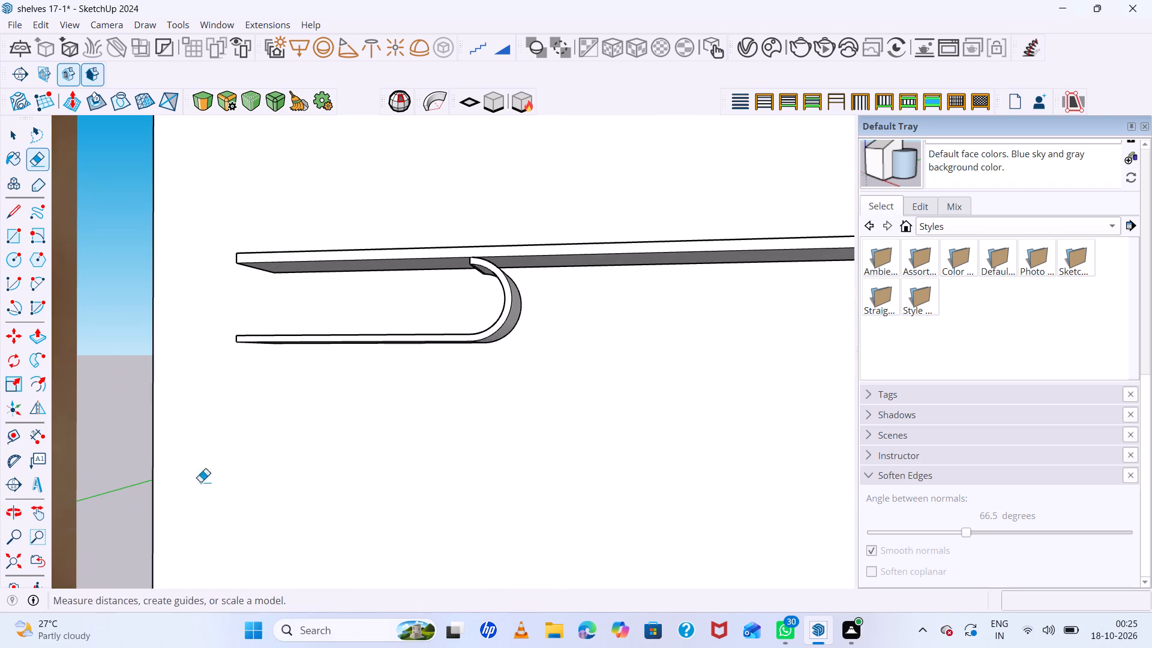
pyautogui.moveTo(486, 331); pyautogui.dragTo(688, 346, button='middle')
pyautogui.press('space')
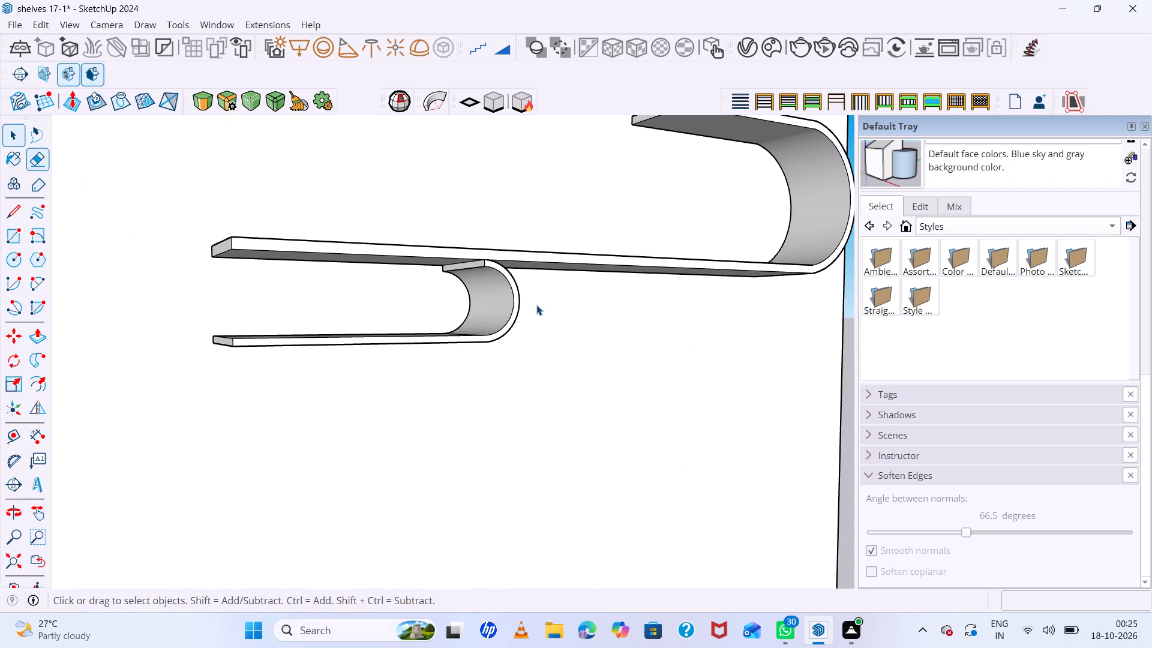
pyautogui.scroll(-8, 416, 296)
pyautogui.moveTo(506, 289); pyautogui.dragTo(453, 395, button='middle')
pyautogui.scroll(12, 425, 339)
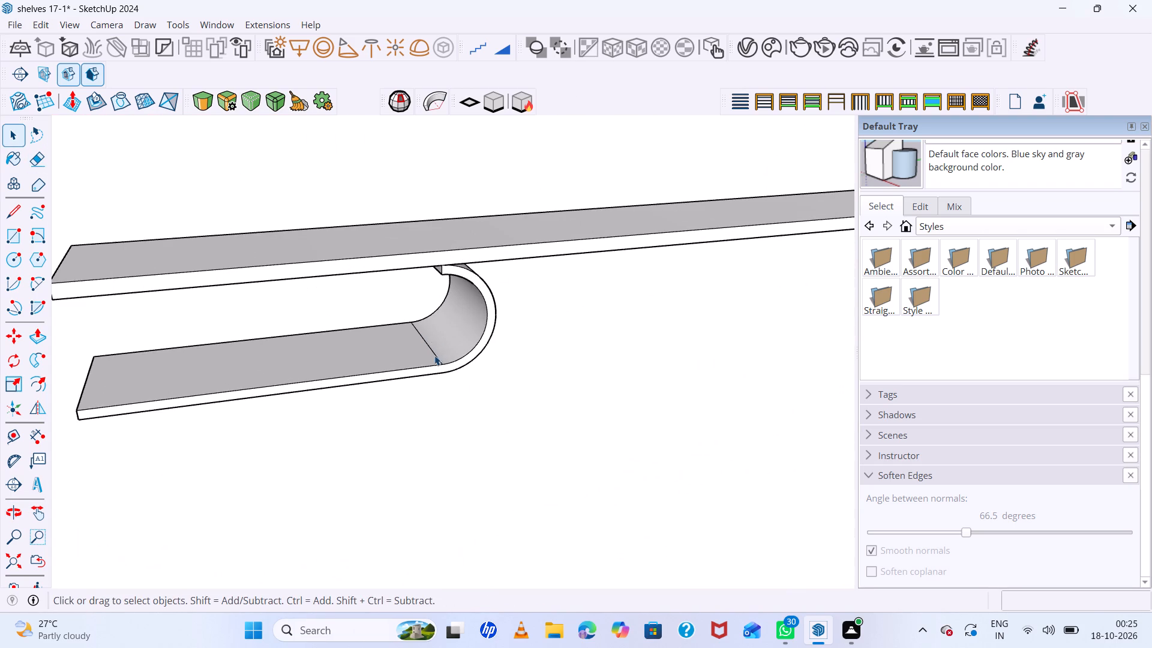
pyautogui.tripleClick(436, 358)
pyautogui.rightClick(436, 358)
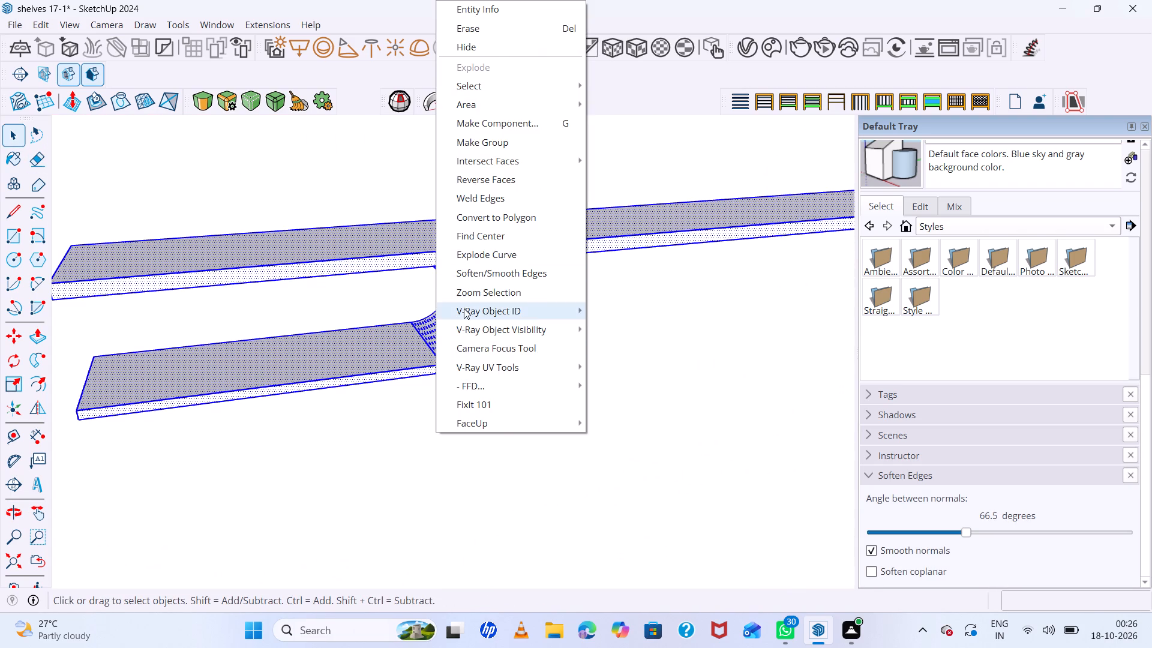
pyautogui.click(485, 276)
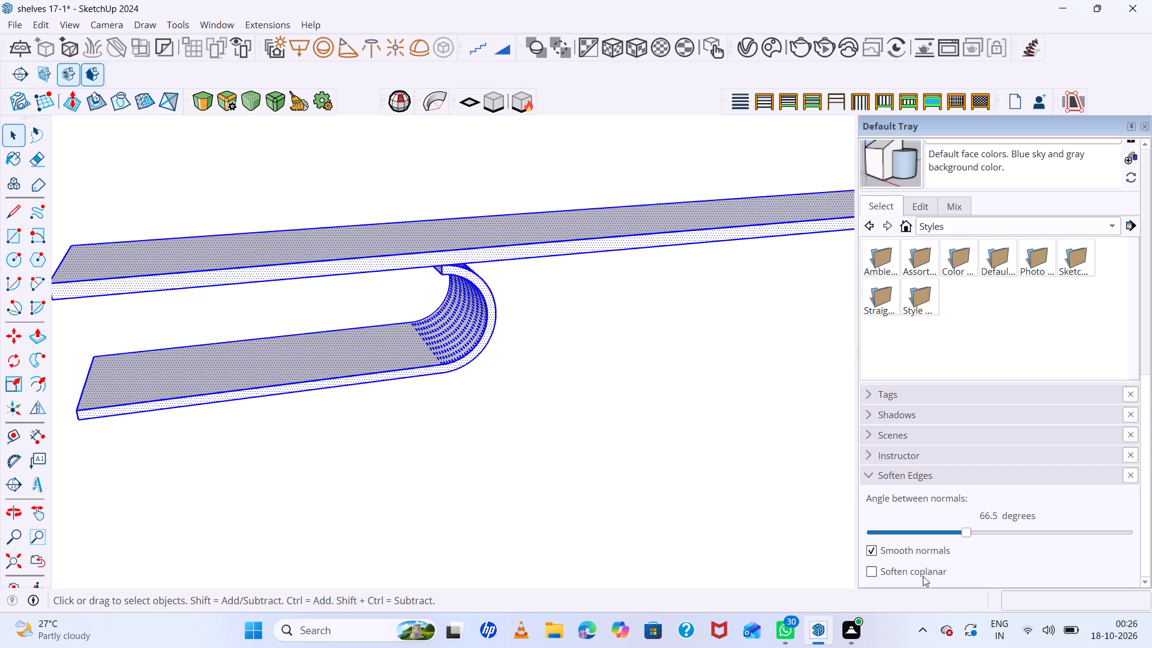
pyautogui.moveTo(968, 535); pyautogui.dragTo(983, 533)
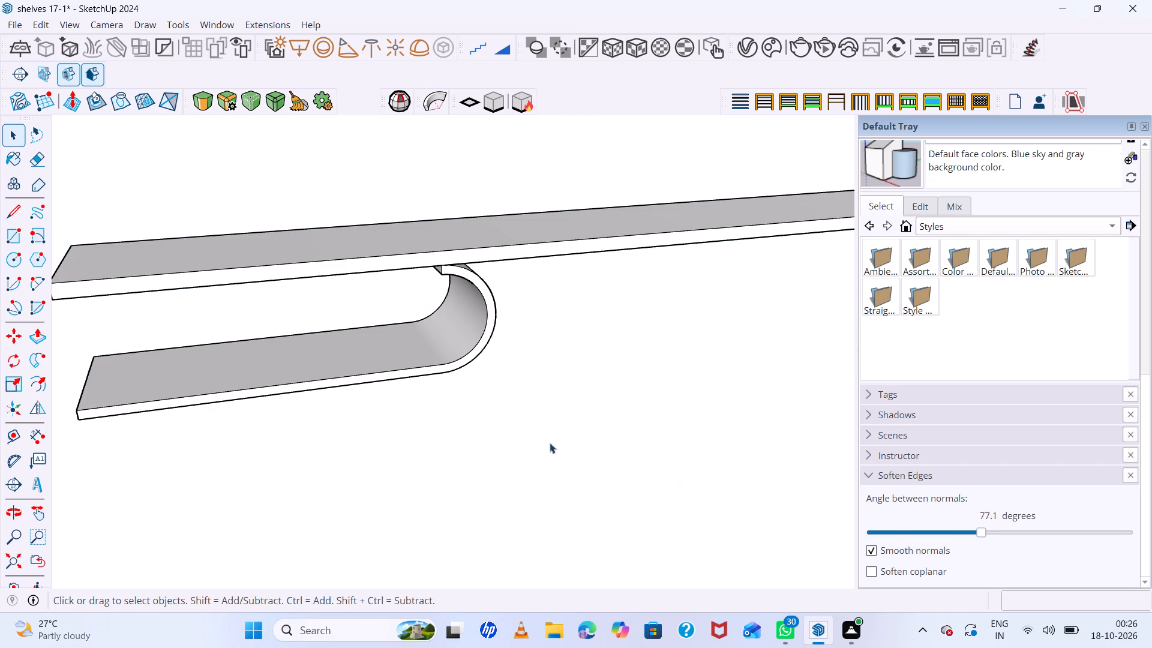
pyautogui.press('space')
pyautogui.scroll(-15, 541, 425)
pyautogui.click(690, 310)
# Compare the hollowed round-ended shelf and the long arm with the shelves in the reference photo.
pyautogui.scroll(4, 712, 392)
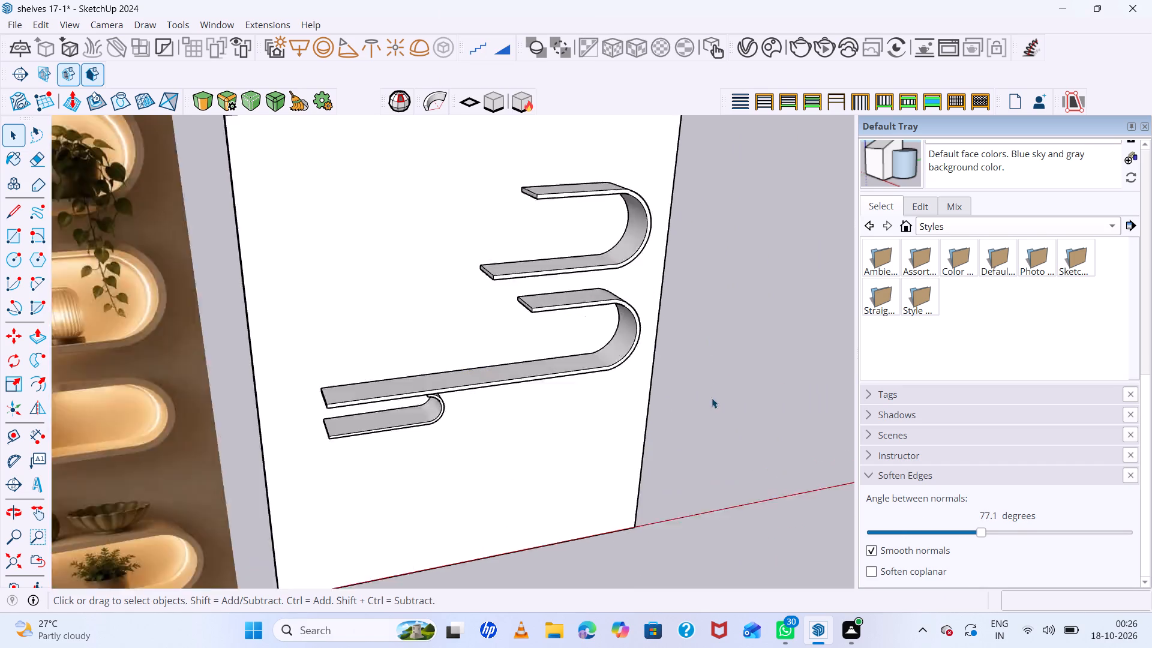
pyautogui.scroll(2, 712, 398)
pyautogui.moveTo(706, 404); pyautogui.dragTo(452, 303, button='middle')
pyautogui.scroll(-14, 583, 365)
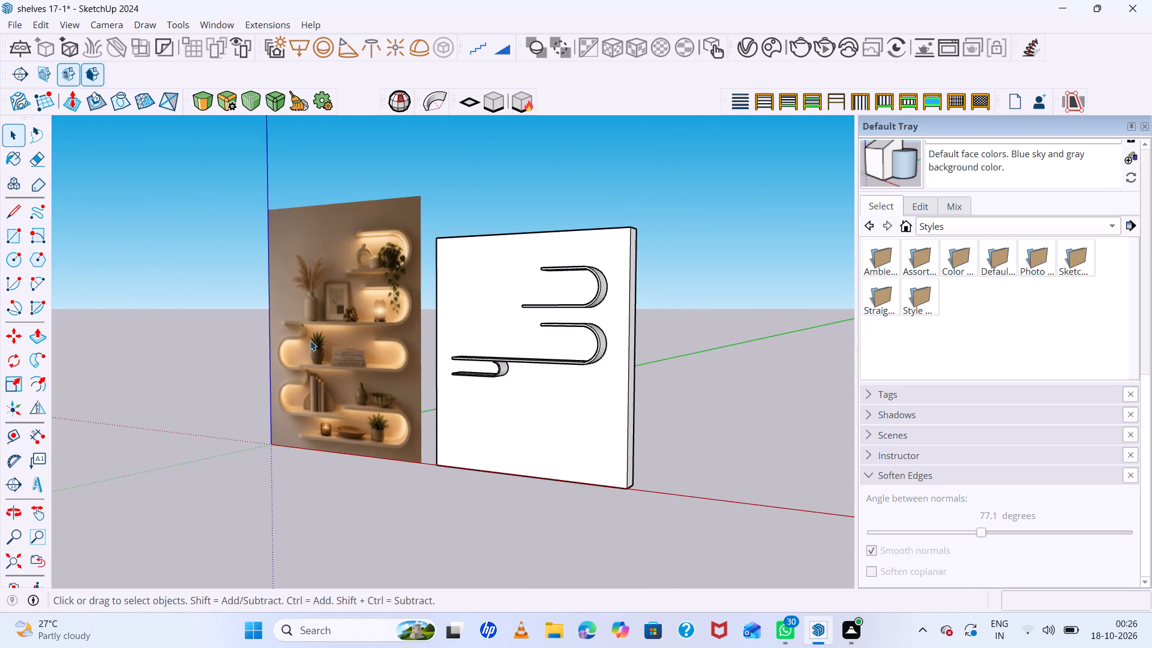
pyautogui.scroll(12, 280, 343)
pyautogui.scroll(-13, 343, 328)
pyautogui.scroll(6, 520, 380)
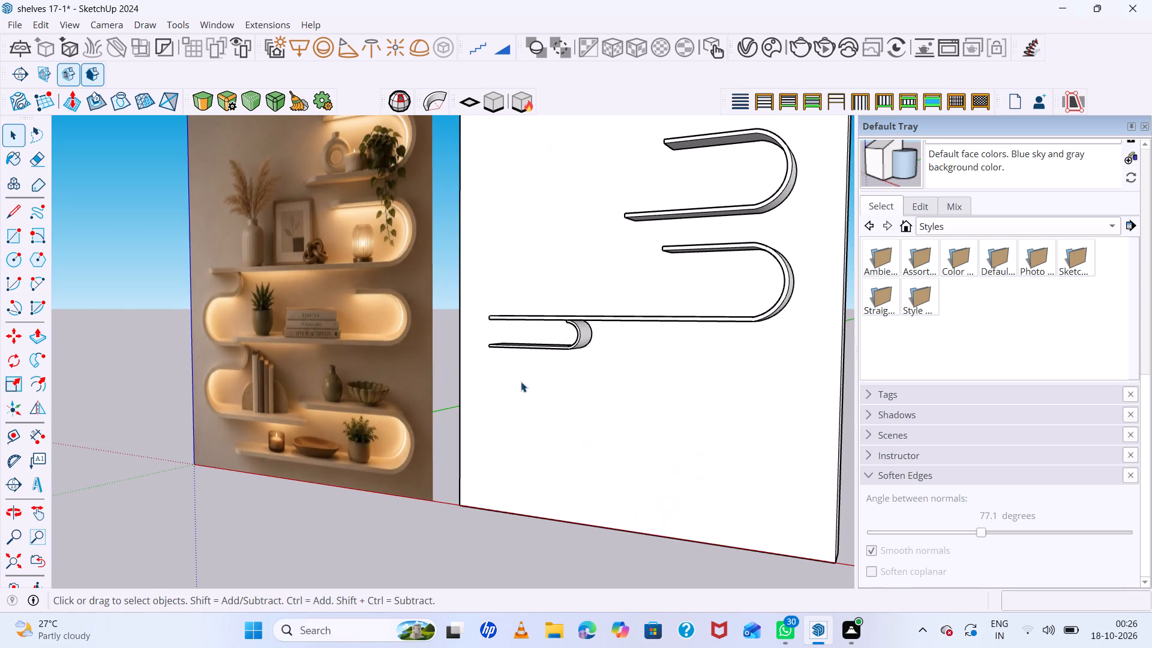
pyautogui.moveTo(482, 353); pyautogui.dragTo(629, 358, button='middle')
pyautogui.scroll(11, 437, 344)
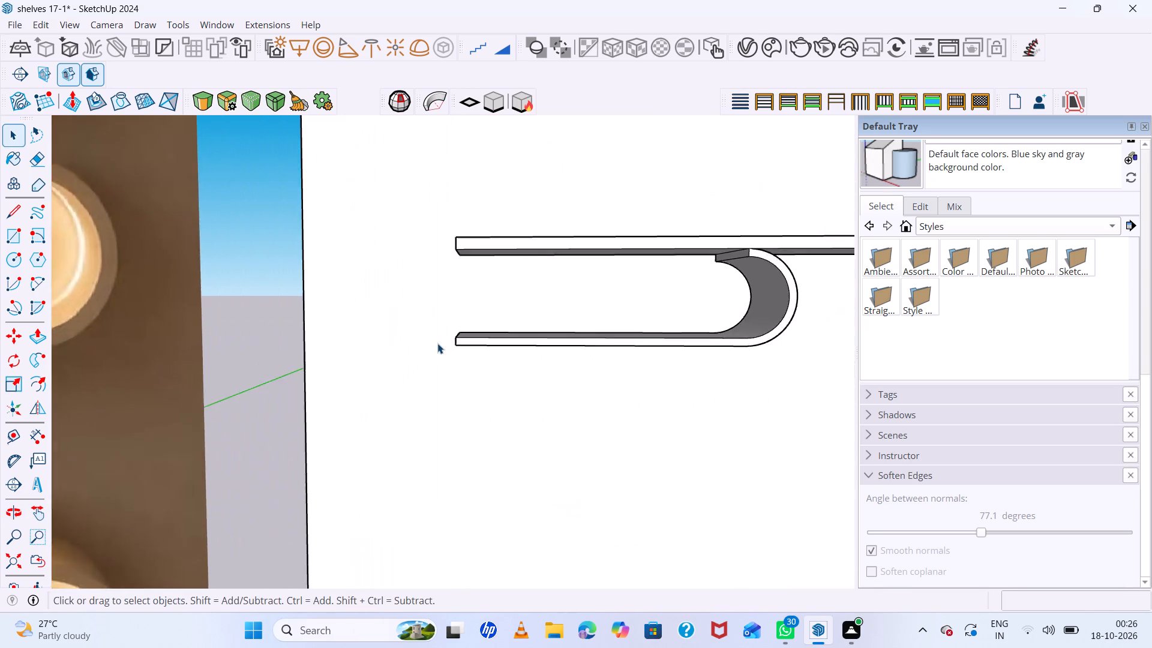
pyautogui.moveTo(437, 343); pyautogui.dragTo(480, 366, button='middle')
pyautogui.scroll(-12, 641, 325)
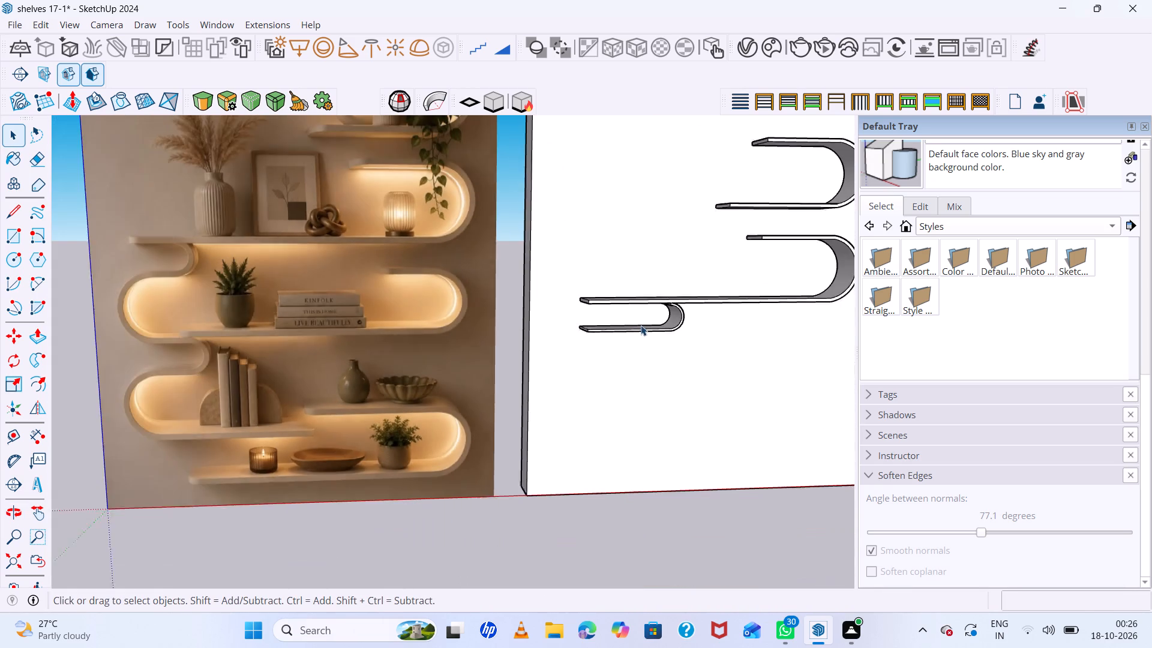
pyautogui.scroll(-1, 641, 325)
pyautogui.scroll(5, 589, 288)
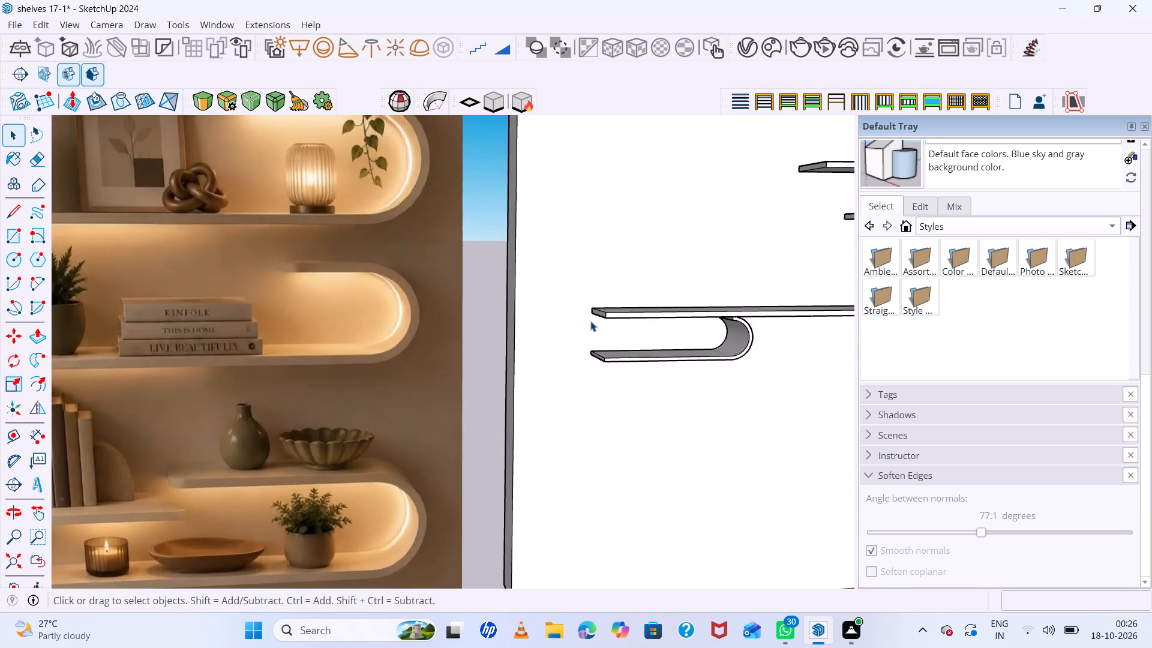
# Push the long arm's free end face in 6" to shorten the arm.
pyautogui.scroll(9, 590, 321)
pyautogui.click(603, 312)
pyautogui.click(607, 308)
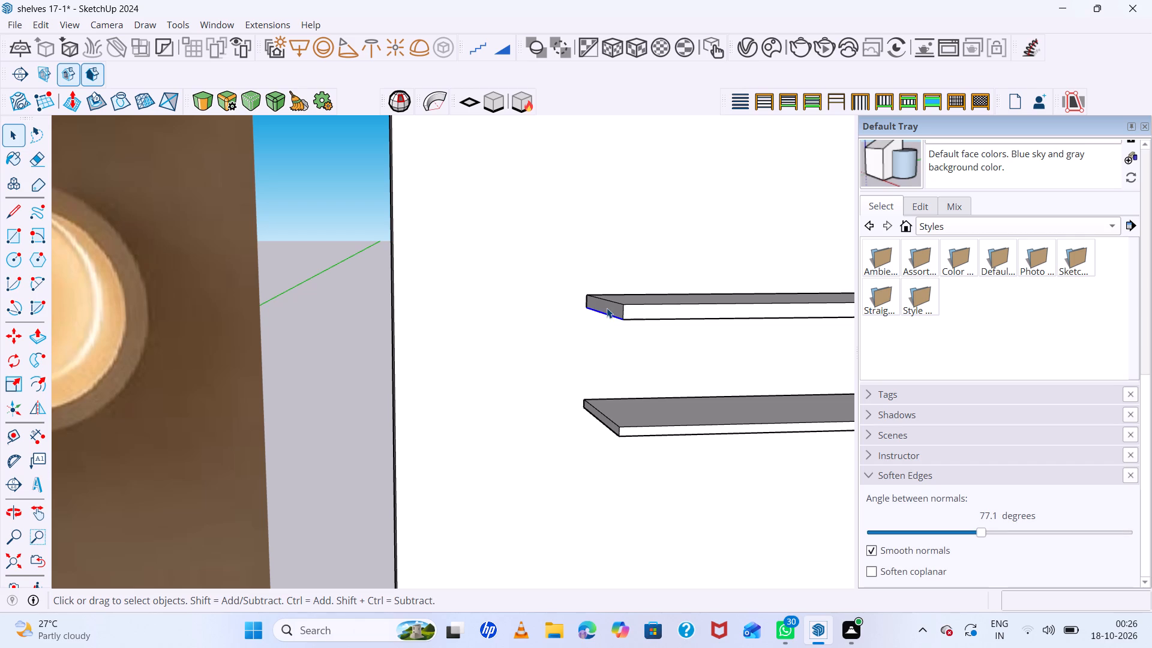
pyautogui.press('p')
pyautogui.click(607, 308)
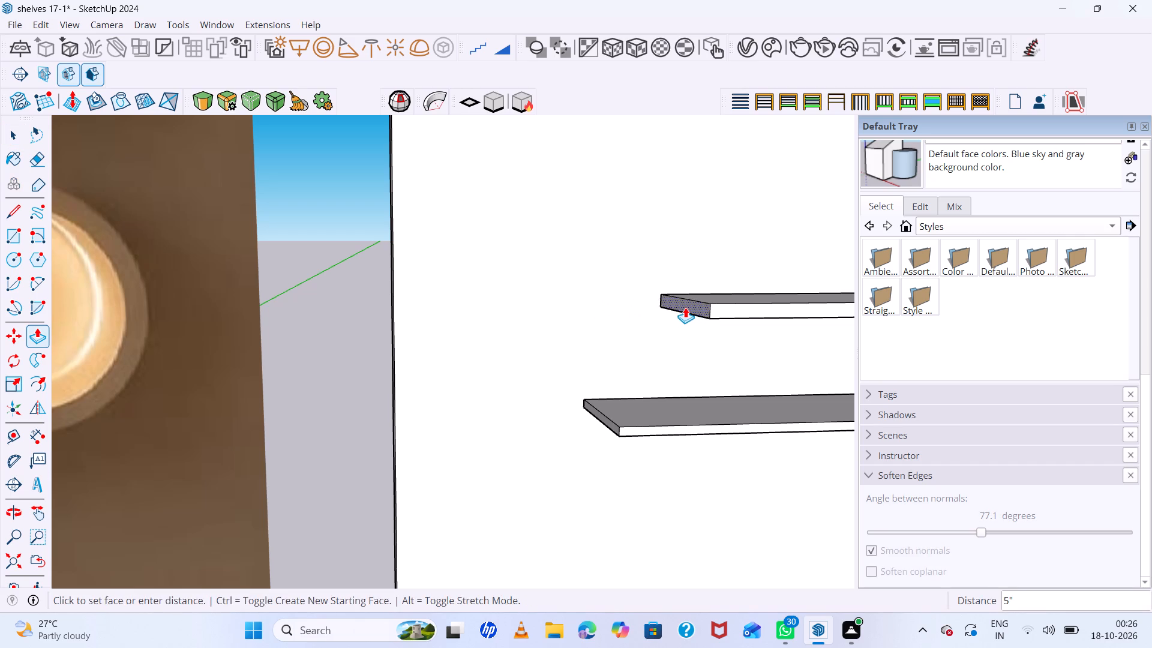
pyautogui.click(685, 307)
# Push the lower shelf's free end face in 6", level with the shortened long arm.
pyautogui.scroll(-13, 572, 410)
pyautogui.moveTo(659, 383); pyautogui.dragTo(697, 377, button='middle')
pyautogui.scroll(4, 628, 388)
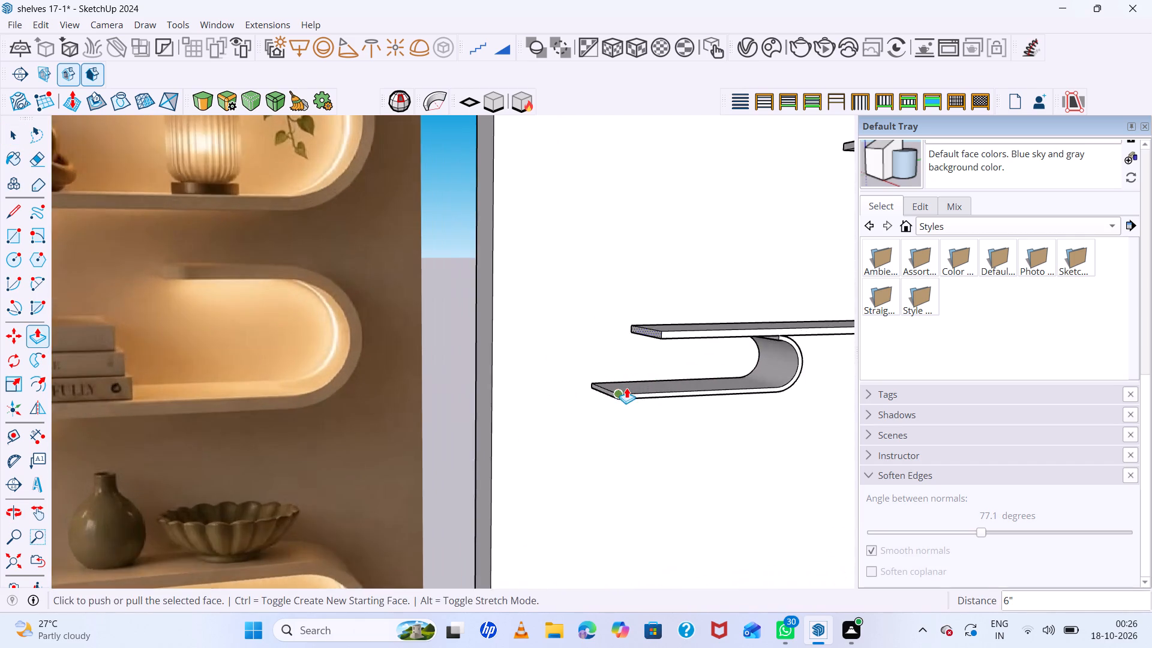
pyautogui.scroll(8, 626, 388)
pyautogui.press('space')
pyautogui.click(610, 397)
pyautogui.press('p')
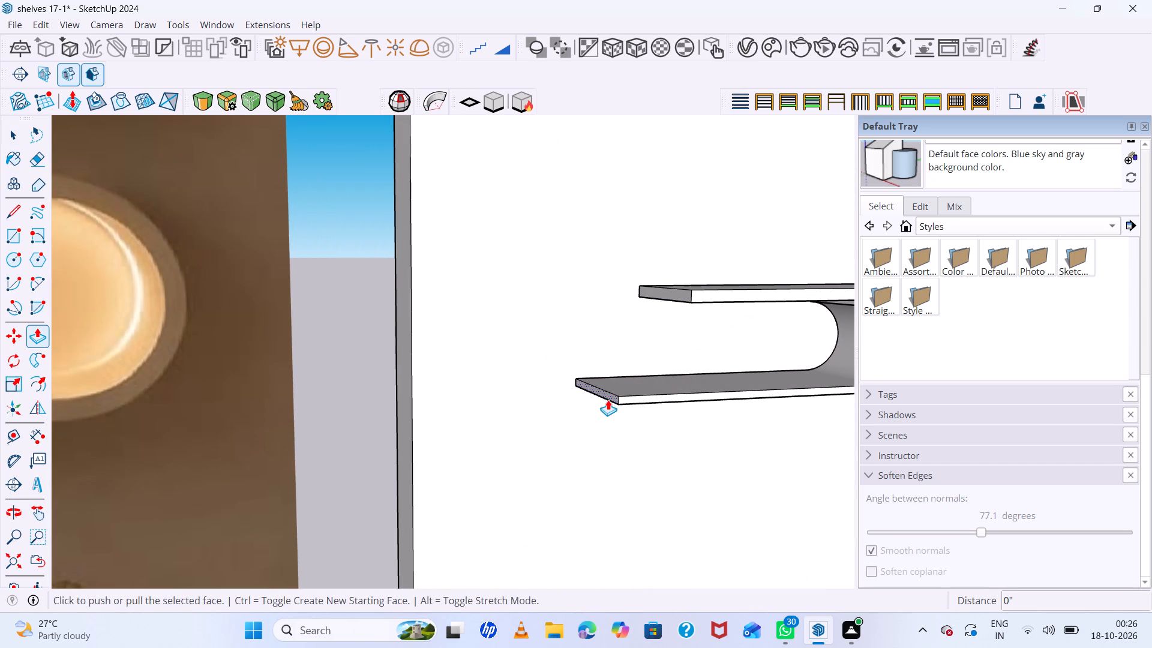
pyautogui.click(608, 400)
pyautogui.click(689, 299)
# Draw a 1'1" by 1' rectangle on the wall, hanging down from the bottom free corner of the small lower shelf.
pyautogui.scroll(-14, 576, 379)
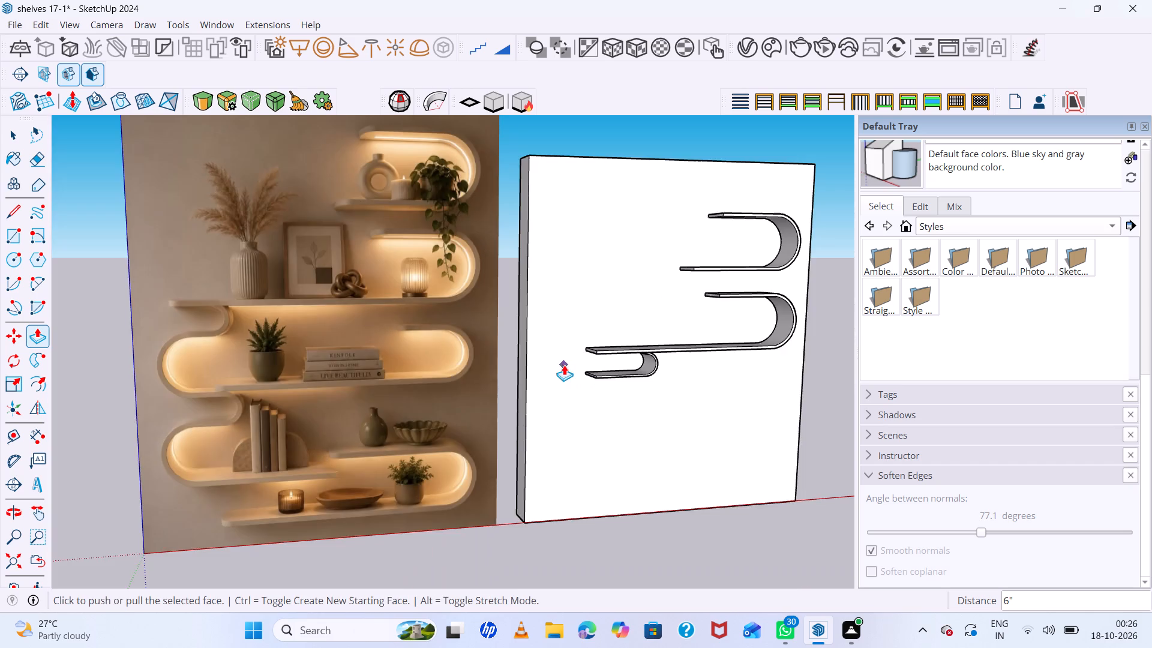
pyautogui.moveTo(795, 374); pyautogui.dragTo(693, 335, button='middle')
pyautogui.scroll(9, 603, 374)
pyautogui.scroll(-6, 589, 378)
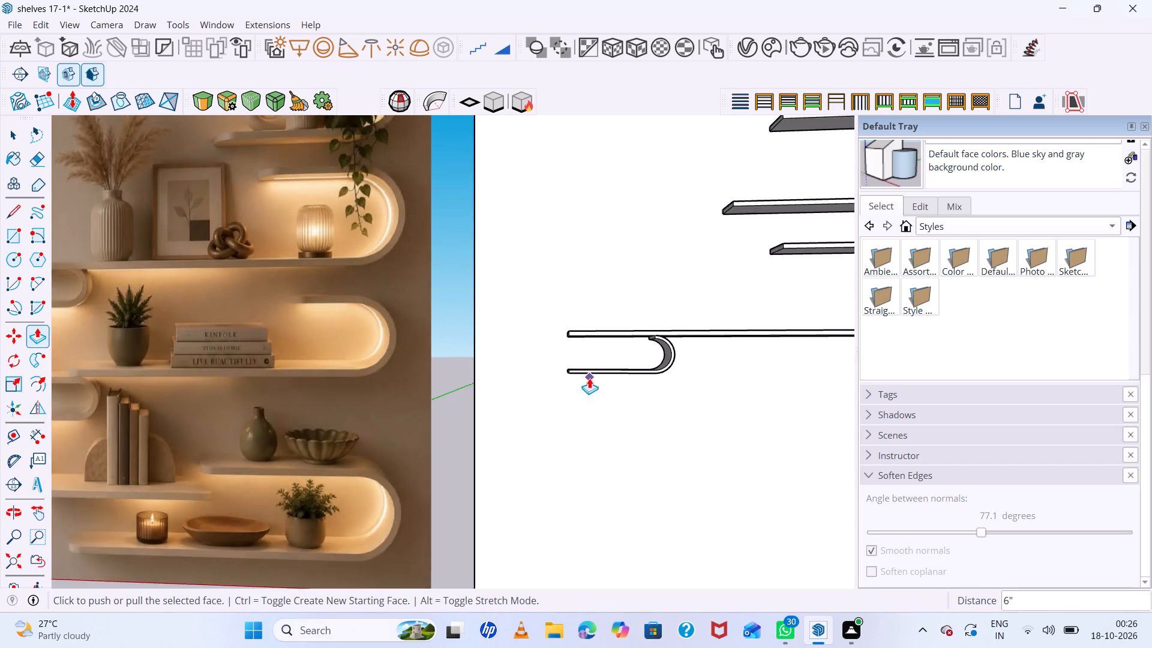
pyautogui.scroll(1, 589, 378)
pyautogui.moveTo(589, 378); pyautogui.dragTo(589, 350, button='middle')
pyautogui.scroll(-12, 592, 359)
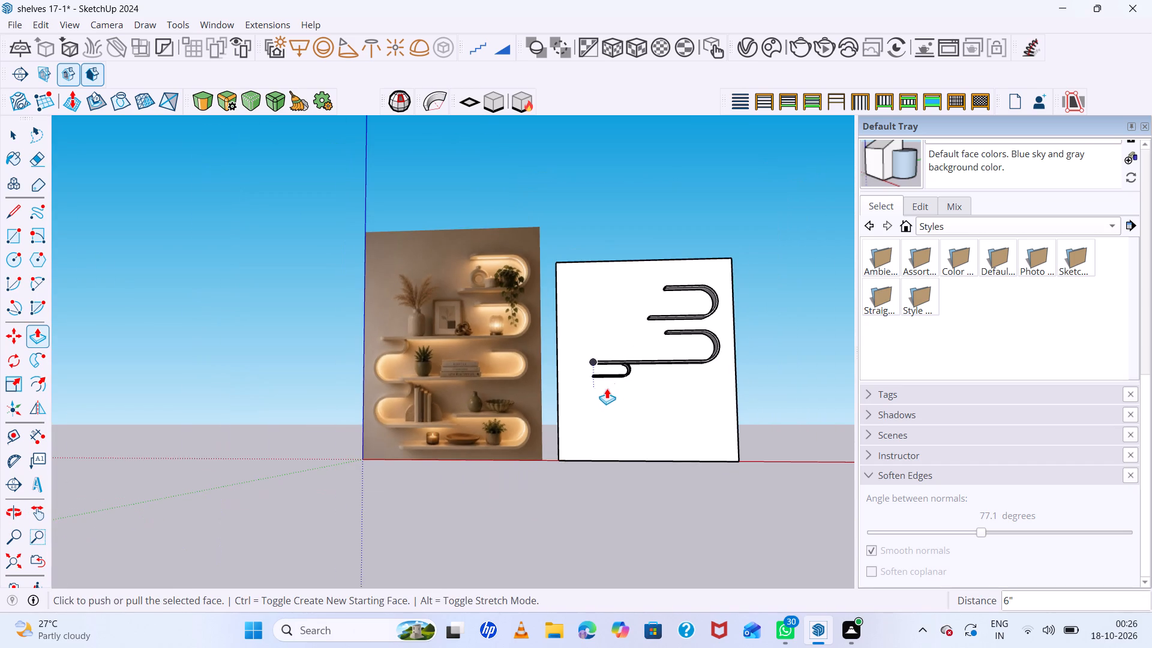
pyautogui.scroll(14, 595, 388)
pyautogui.press('r')
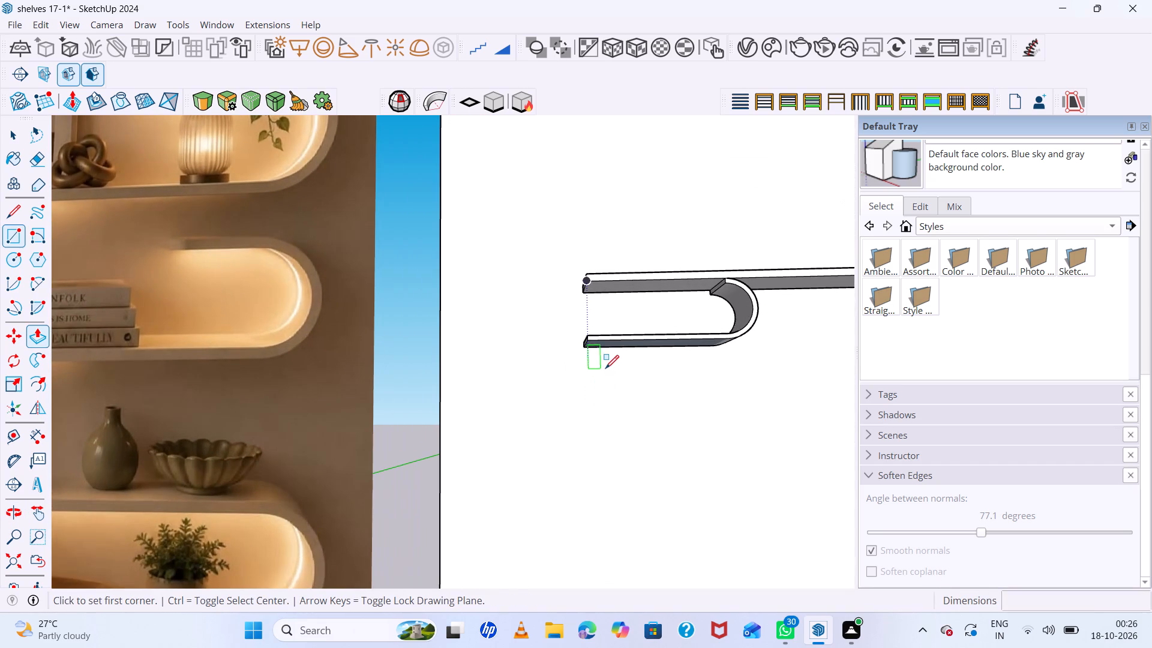
pyautogui.scroll(9, 599, 371)
pyautogui.click(566, 329)
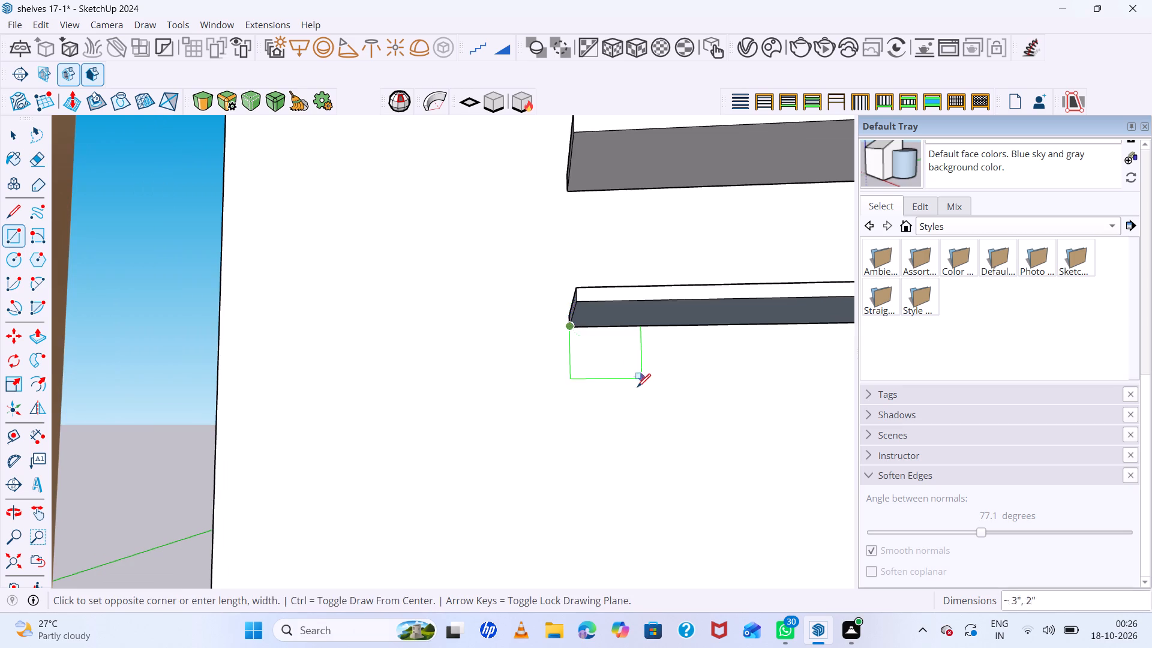
pyautogui.scroll(-18, 640, 395)
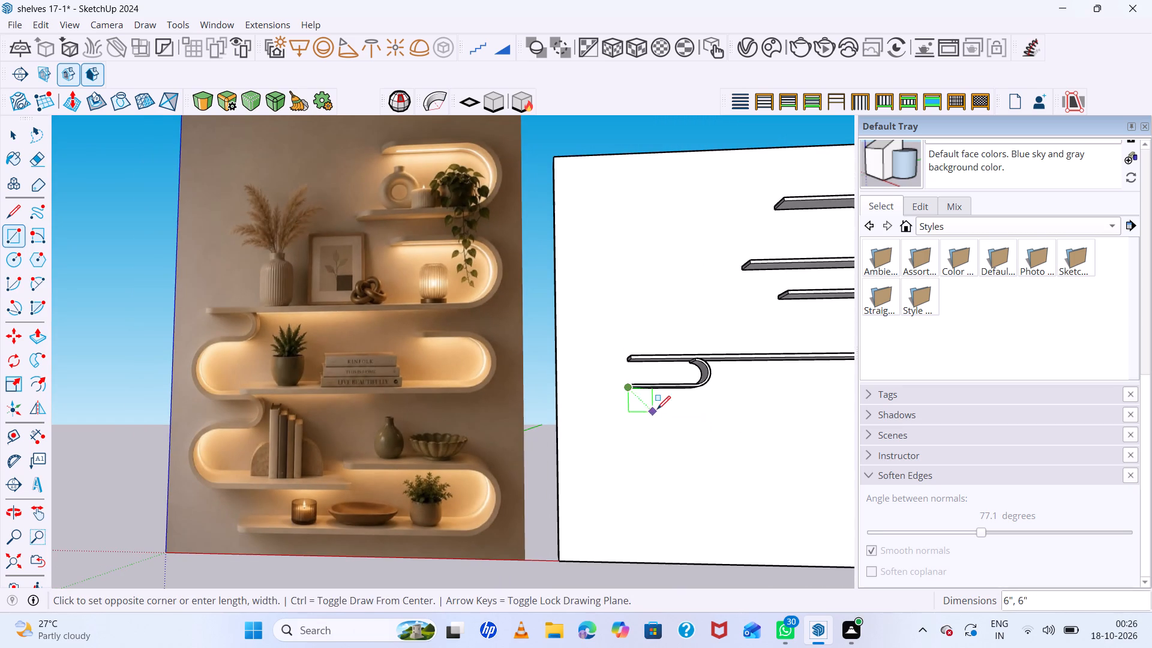
pyautogui.scroll(12, 671, 430)
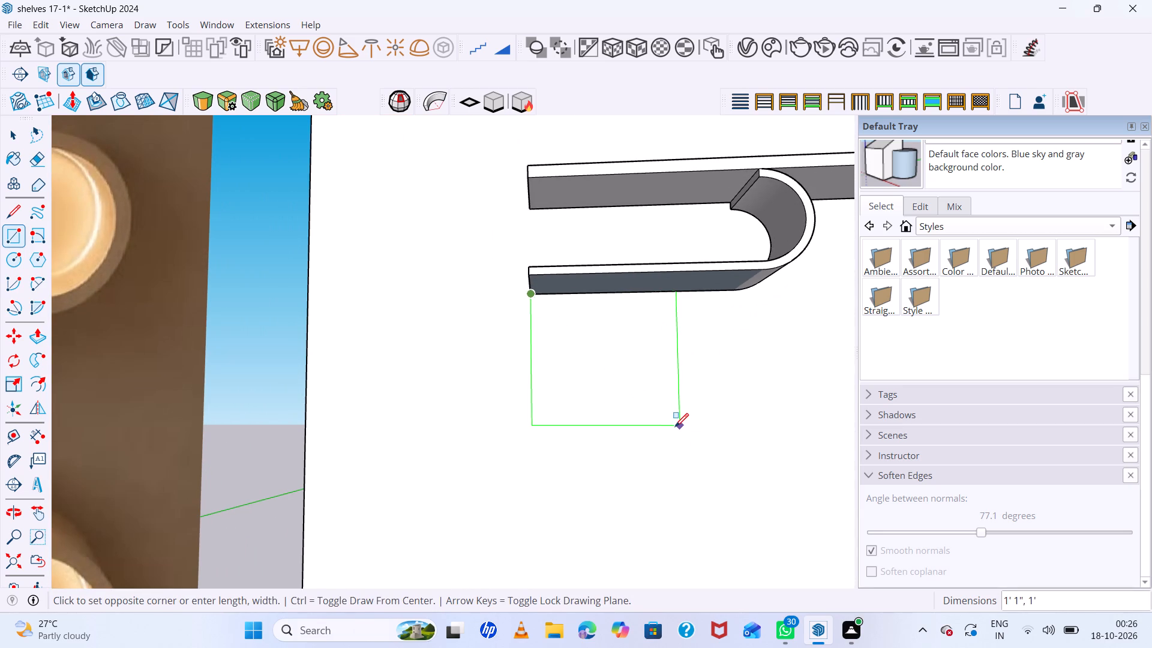
pyautogui.click(675, 427)
pyautogui.press('space')
# Round the rectangle's free end with an outward arc of about 5" bulge and erase the straight edge between them.
pyautogui.press('a')
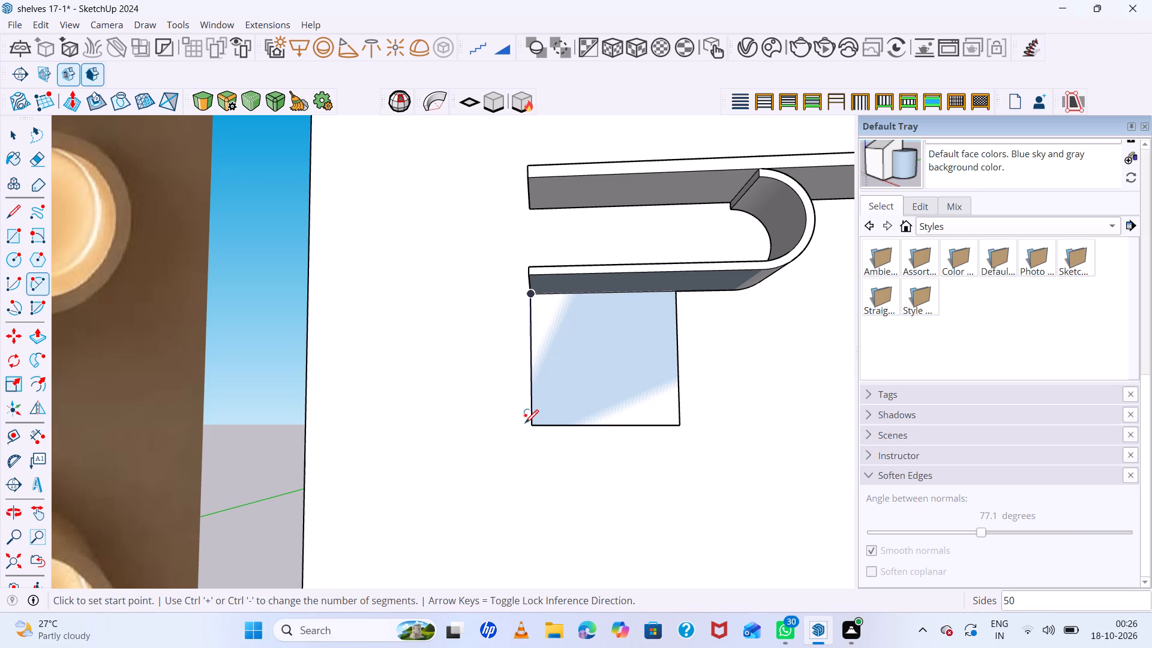
pyautogui.click(532, 426)
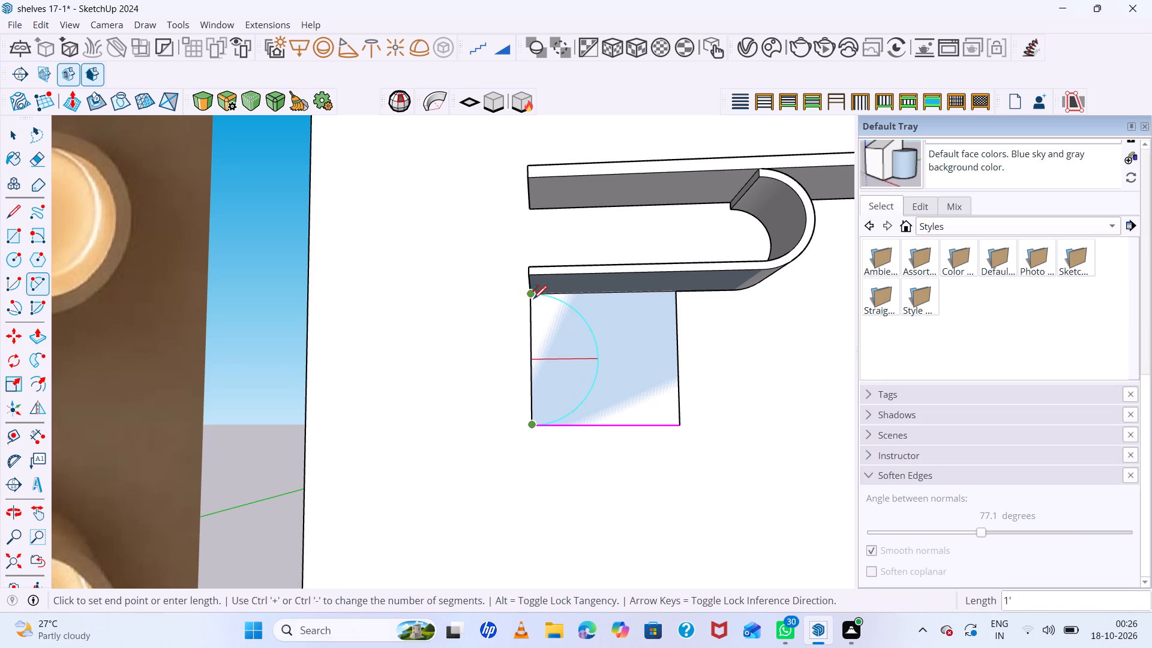
pyautogui.click(533, 296)
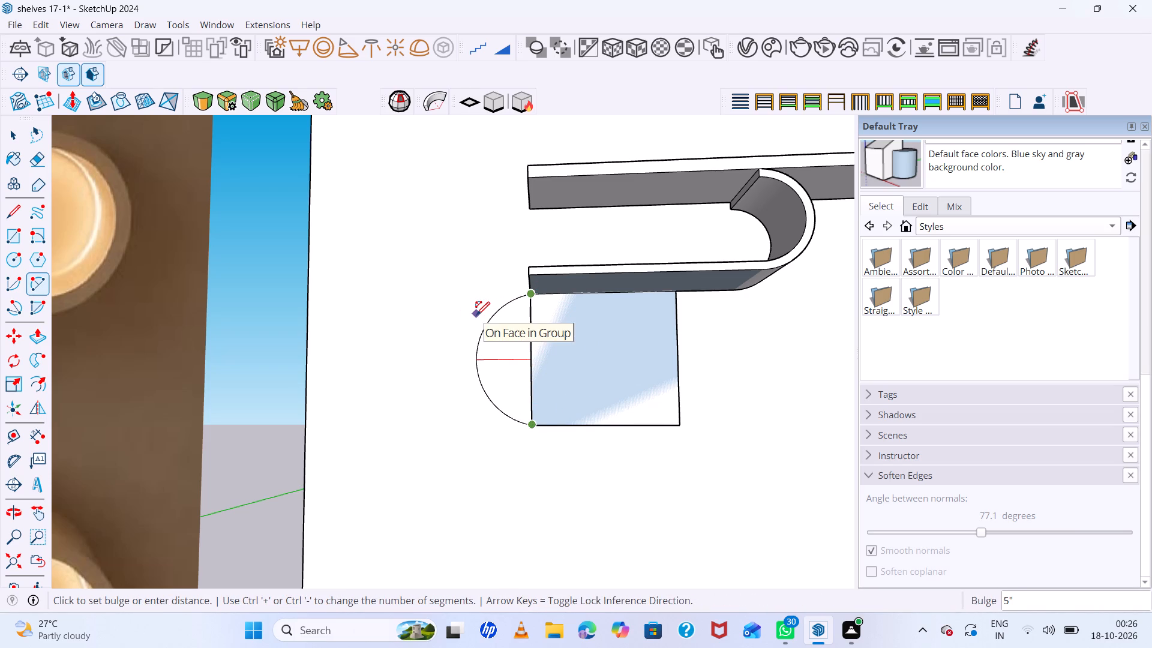
pyautogui.click(476, 315)
pyautogui.press('space')
pyautogui.press('e')
pyautogui.moveTo(550, 358); pyautogui.dragTo(503, 347)
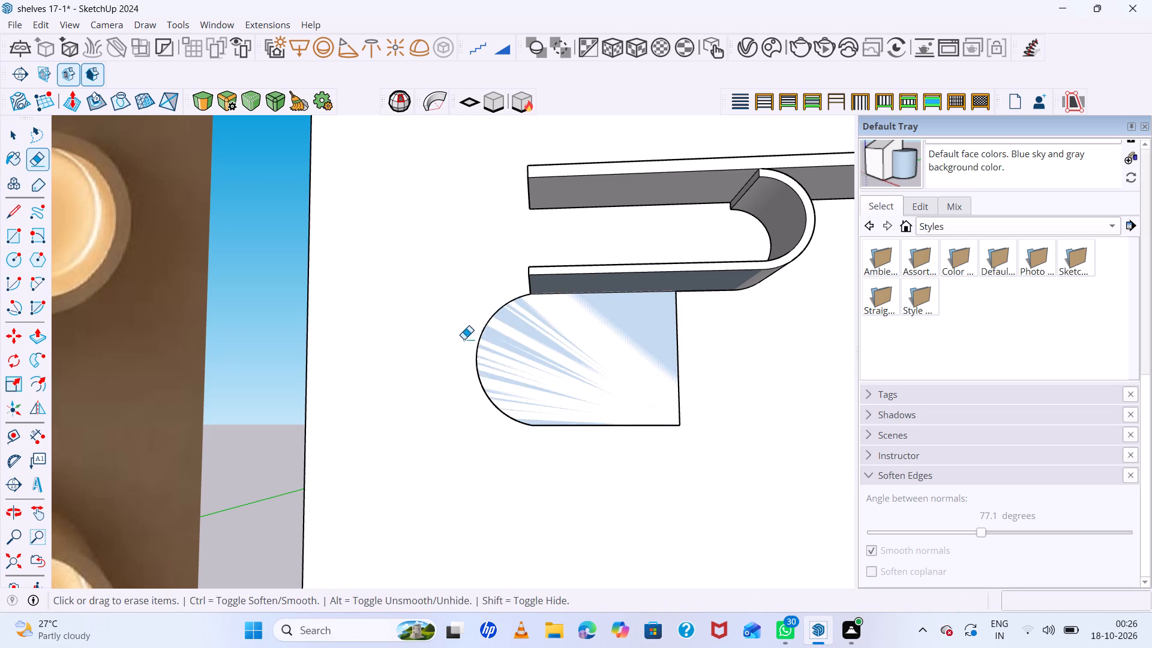
# Extrude the round-ended profile 9" out from the wall, flush with the front of the shelf above.
pyautogui.scroll(-6, 549, 328)
pyautogui.click(583, 350)
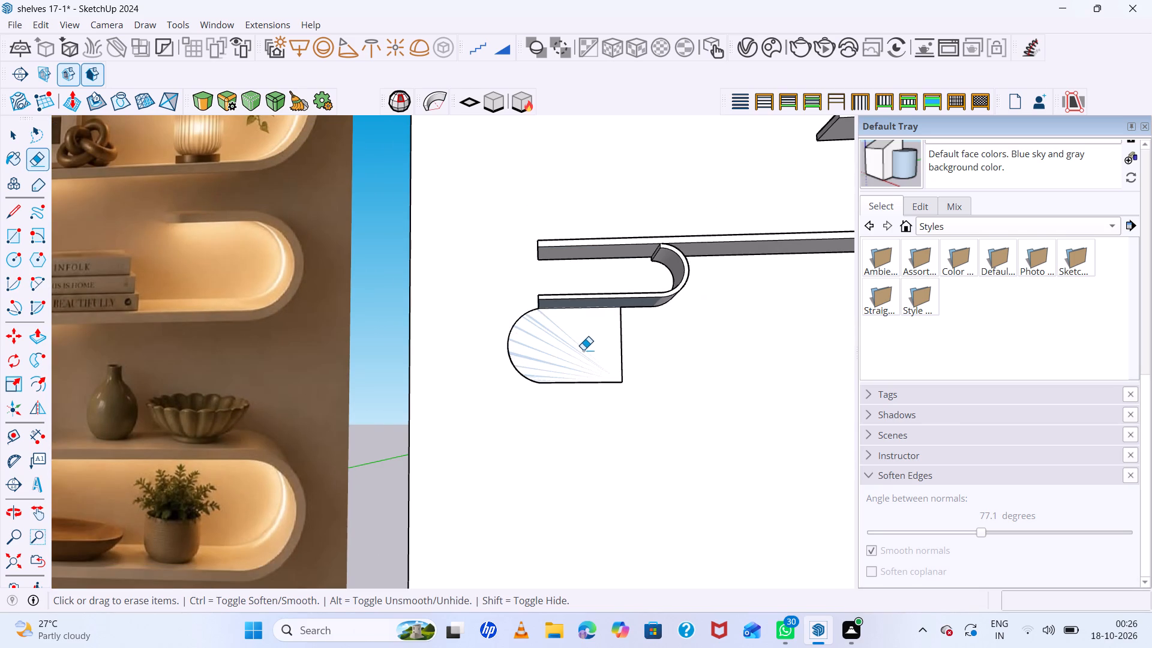
pyautogui.press('p')
pyautogui.click(583, 350)
pyautogui.moveTo(609, 319); pyautogui.dragTo(388, 429, button='middle')
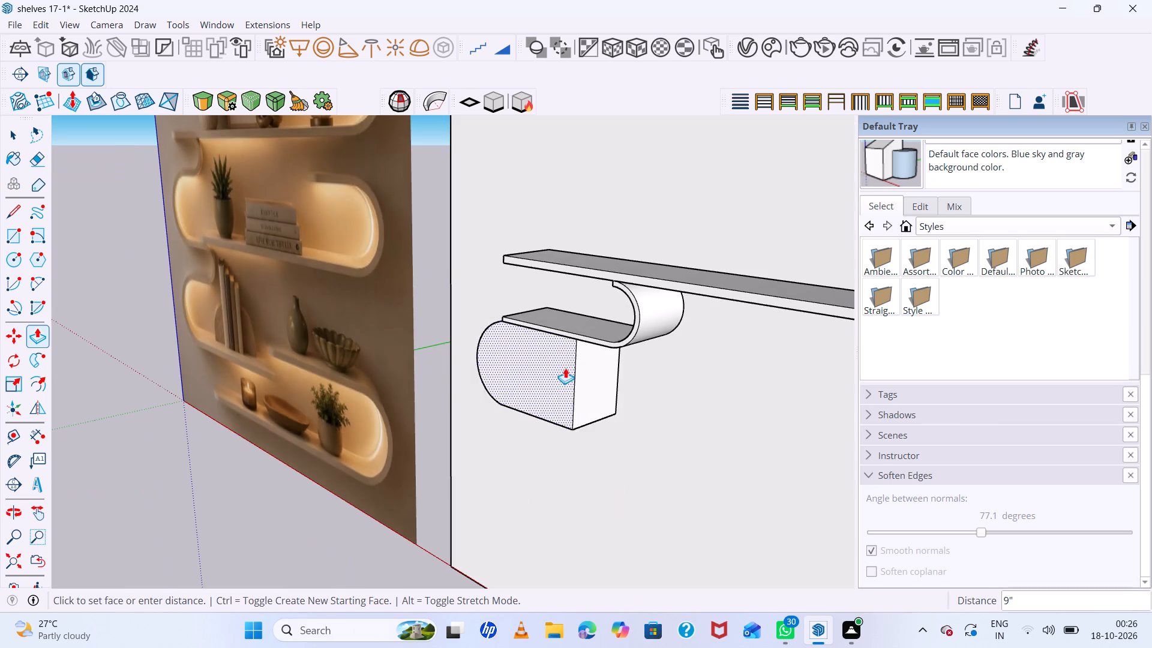
pyautogui.click(584, 341)
# Offset the round-ended block's front face outline inward by about 1".
pyautogui.scroll(6, 512, 349)
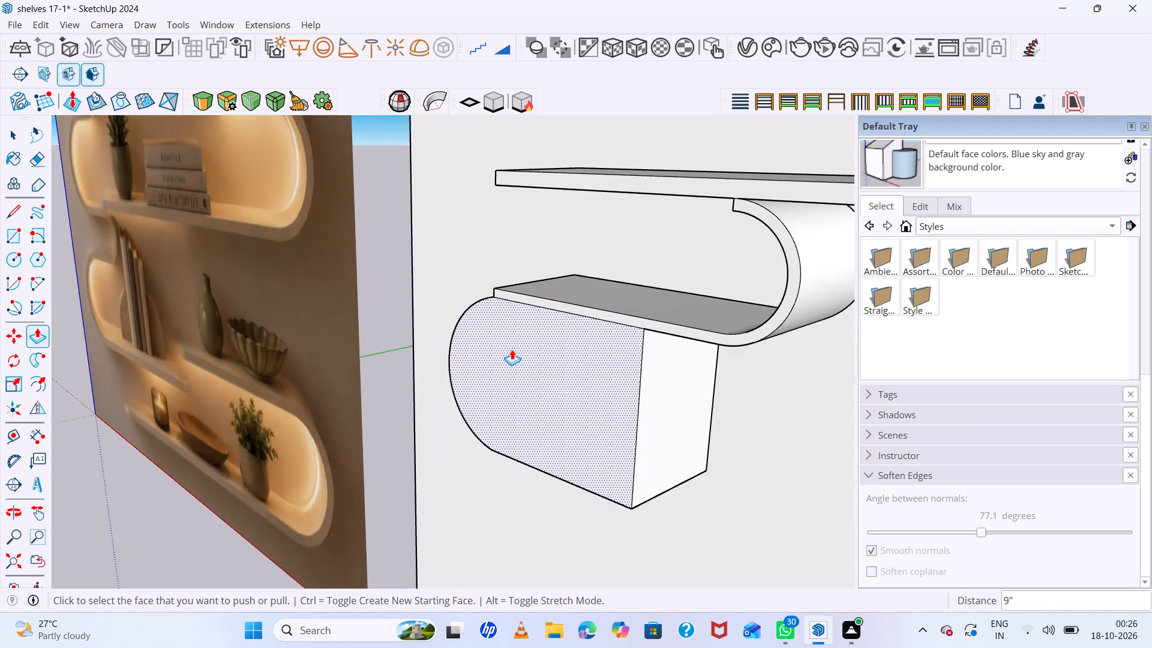
pyautogui.moveTo(512, 349); pyautogui.dragTo(623, 387, button='middle')
pyautogui.scroll(11, 490, 296)
pyautogui.moveTo(452, 305); pyautogui.dragTo(614, 354, button='middle')
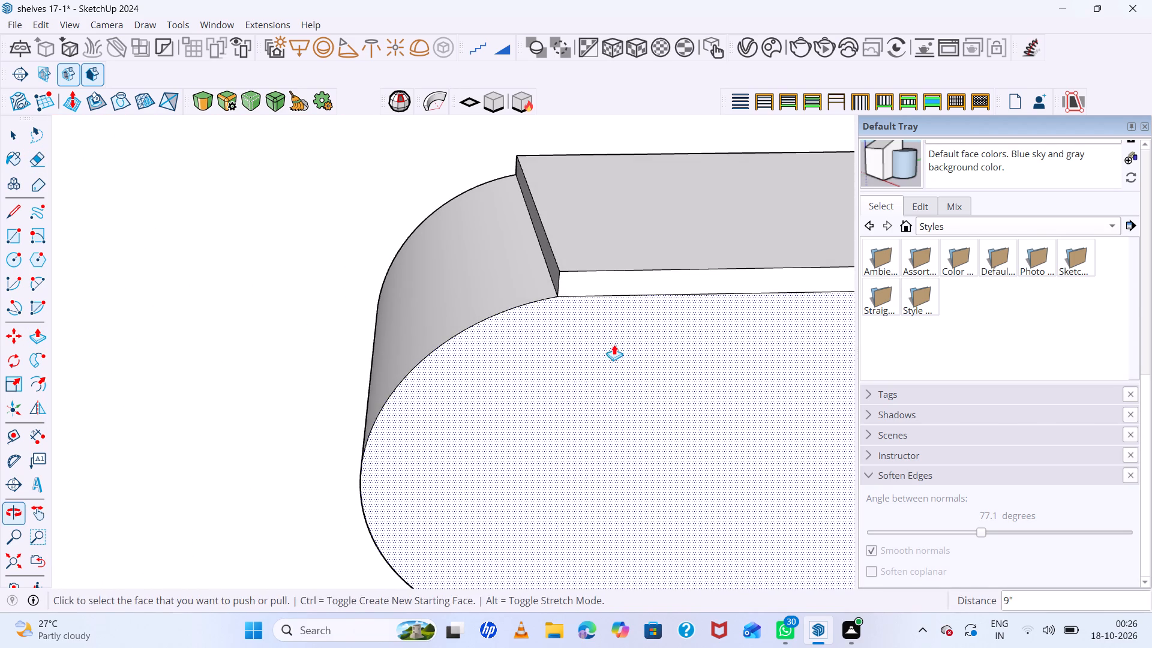
pyautogui.press('space')
pyautogui.press('f')
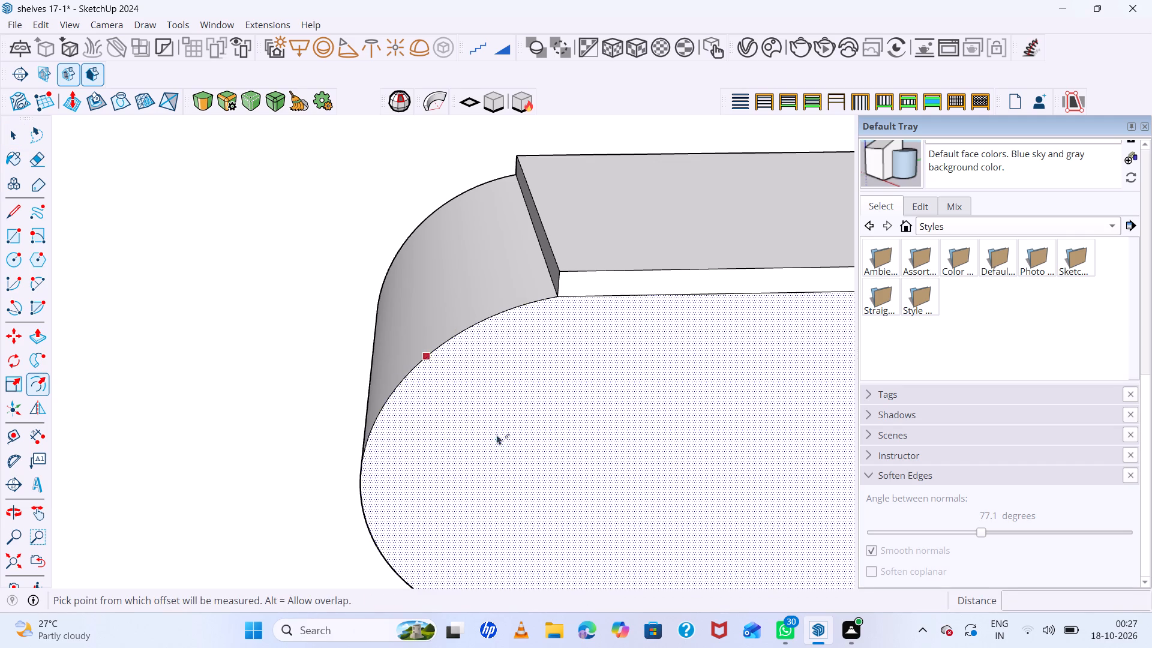
pyautogui.click(401, 426)
pyautogui.click(415, 426)
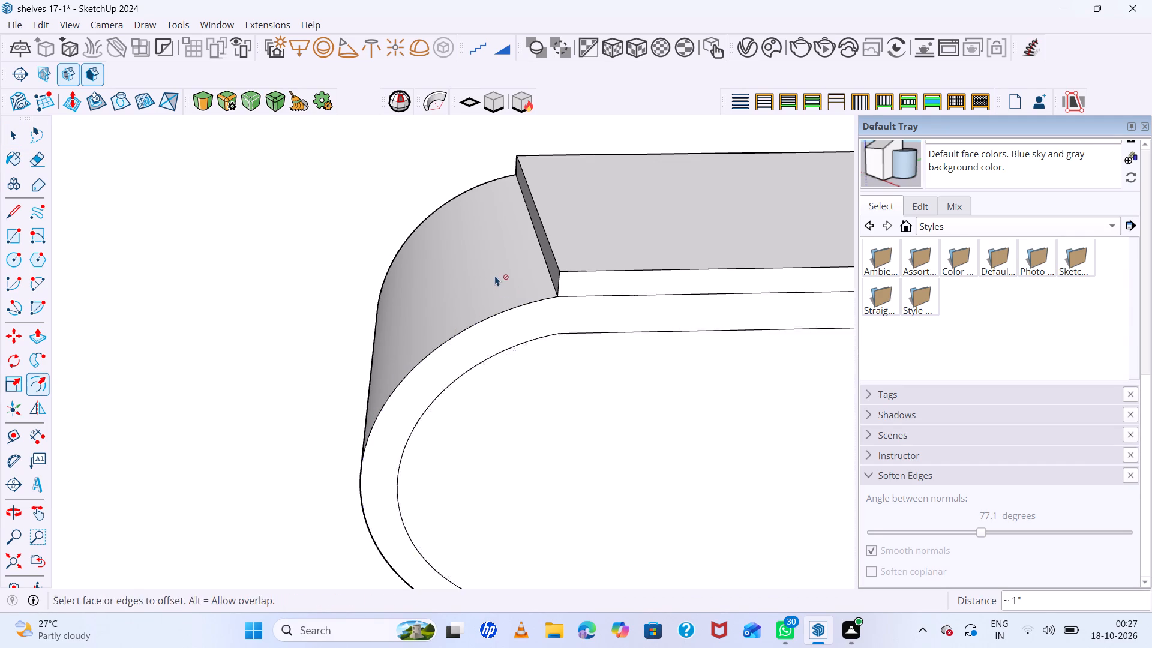
pyautogui.scroll(-13, 492, 277)
pyautogui.press('space')
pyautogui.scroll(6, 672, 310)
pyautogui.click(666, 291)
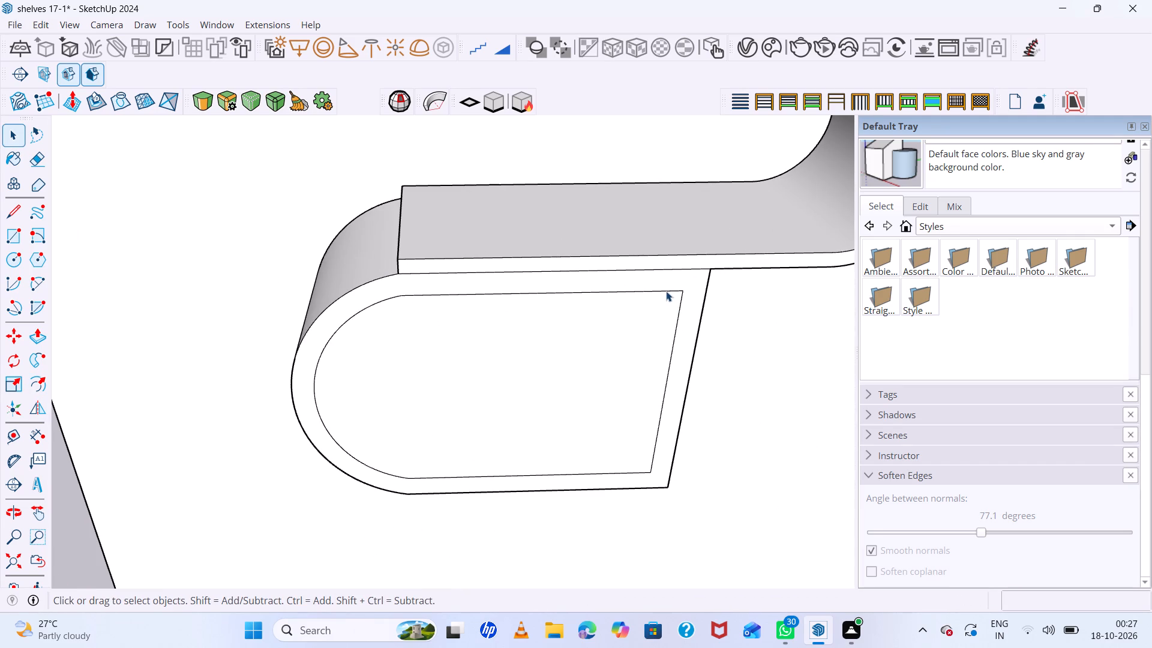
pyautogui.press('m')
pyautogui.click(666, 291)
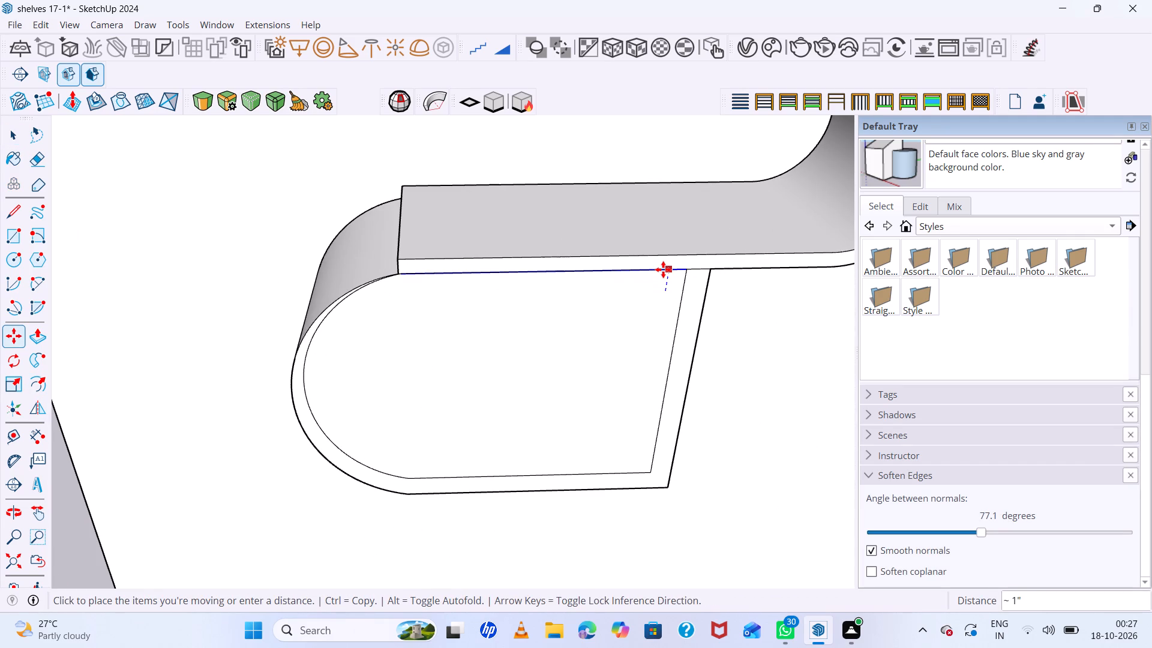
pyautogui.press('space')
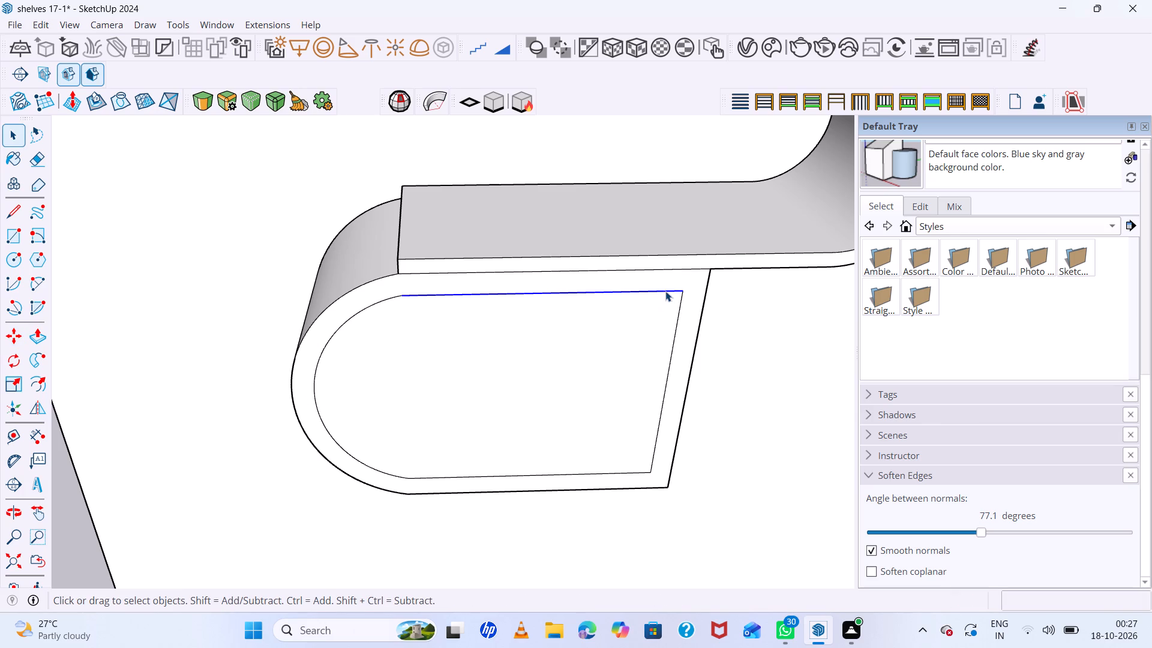
# Delete the upper straight edge of the inner offset outline.
pyautogui.click(665, 290)
pyautogui.press('Delete')
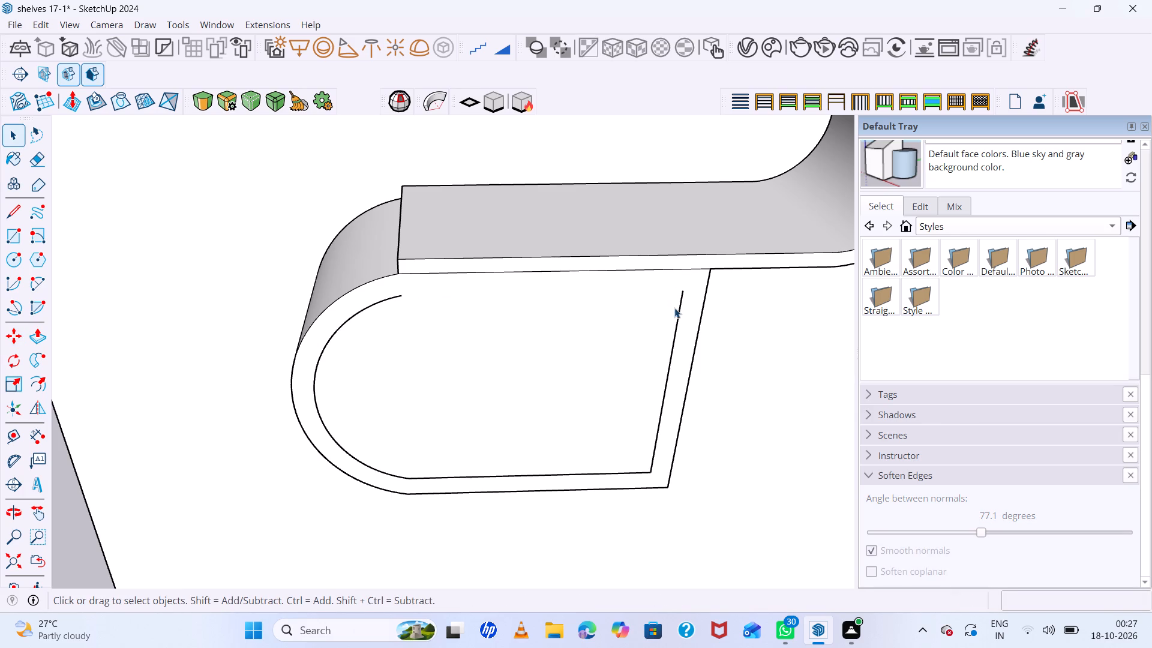
# Draw short lines from both open ends of the inner outline up to the underside of the shelf above.
pyautogui.press('l')
pyautogui.scroll(6, 683, 295)
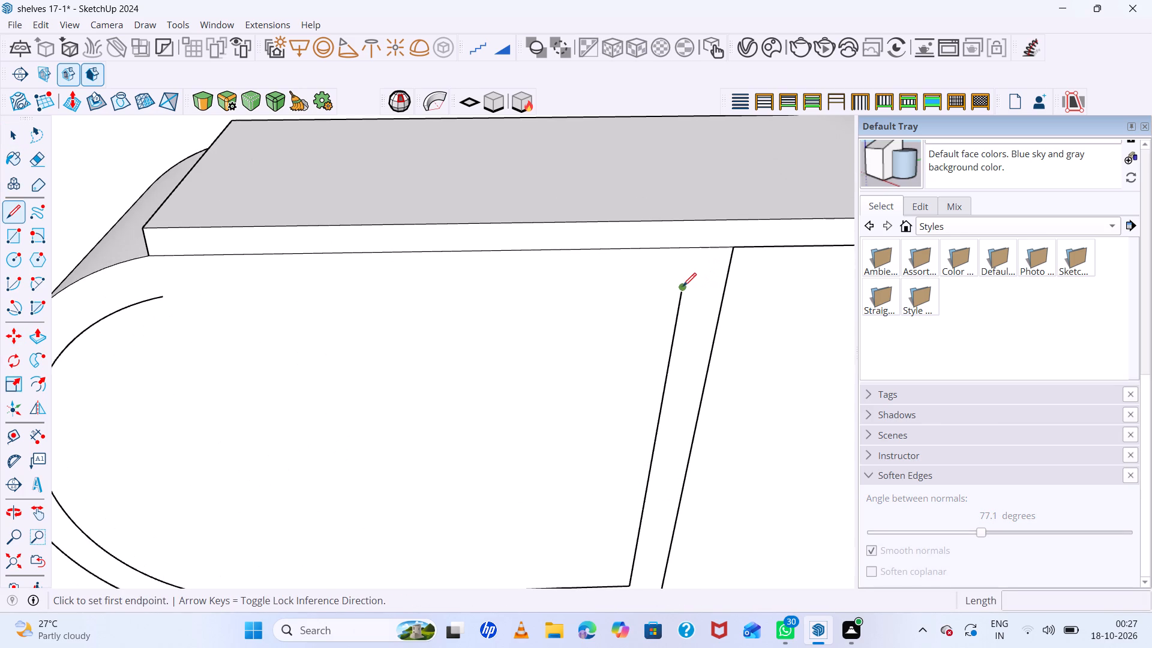
pyautogui.click(680, 286)
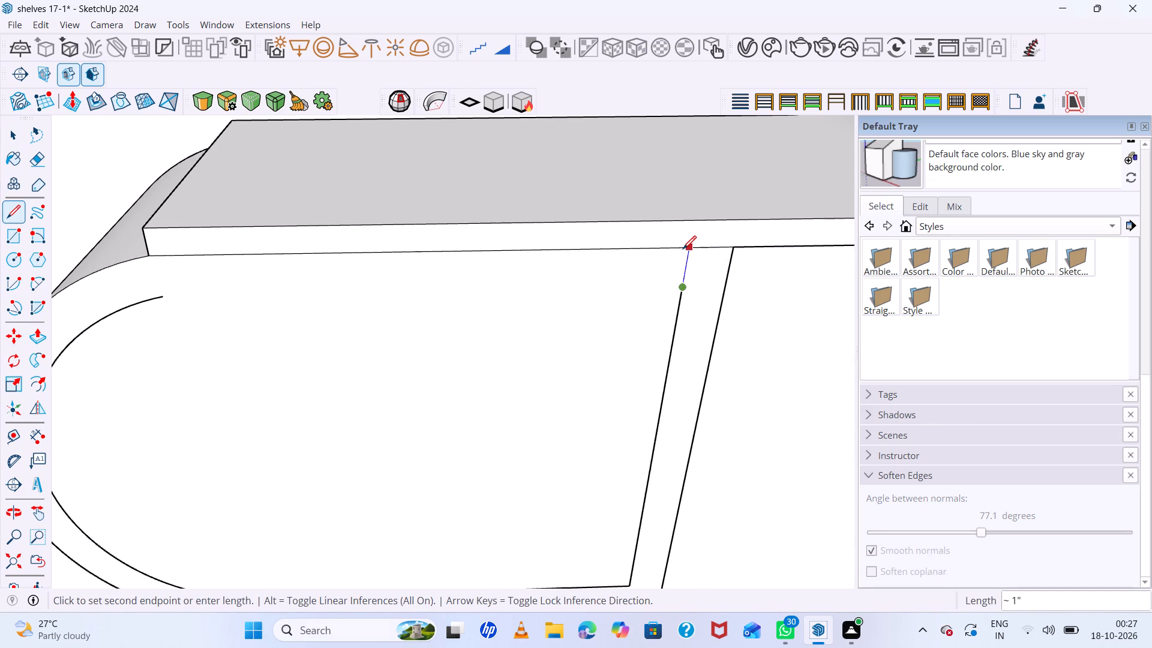
pyautogui.click(683, 249)
pyautogui.scroll(-7, 679, 352)
pyautogui.scroll(10, 402, 311)
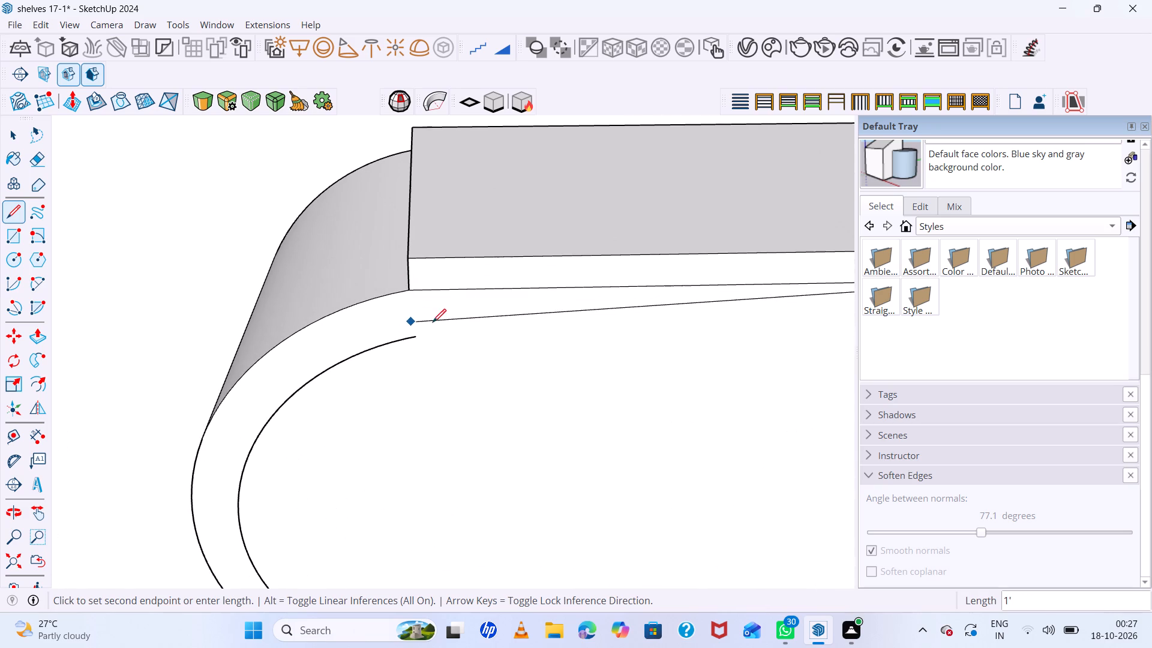
pyautogui.press('space')
pyautogui.press(';')
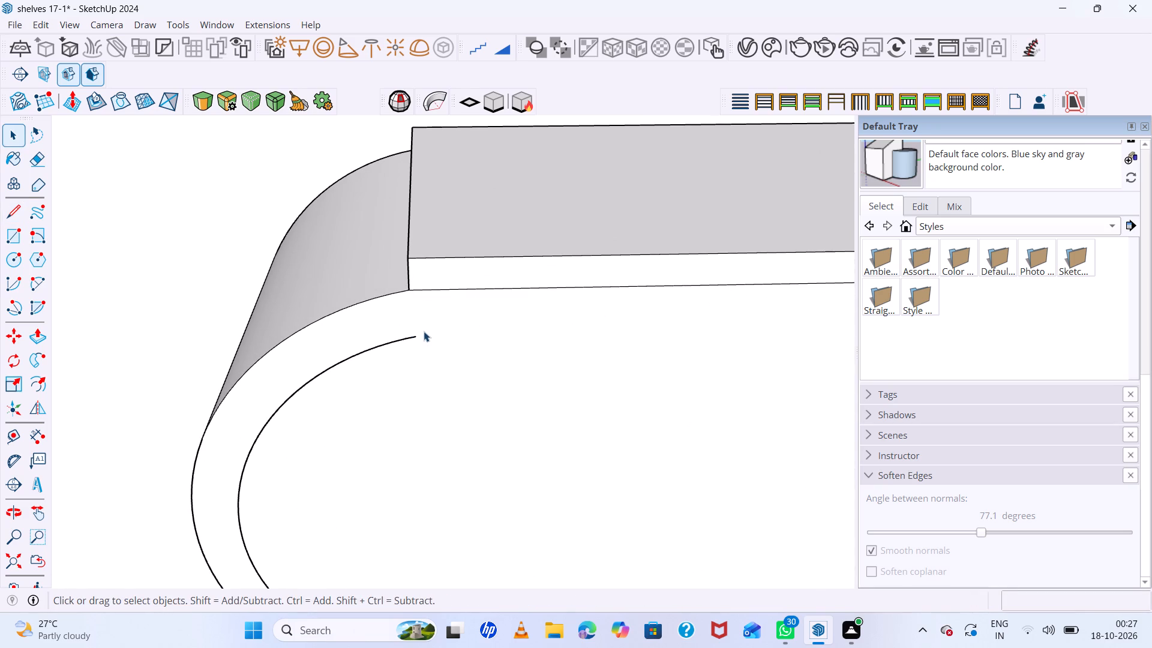
pyautogui.press('l')
pyautogui.click(418, 338)
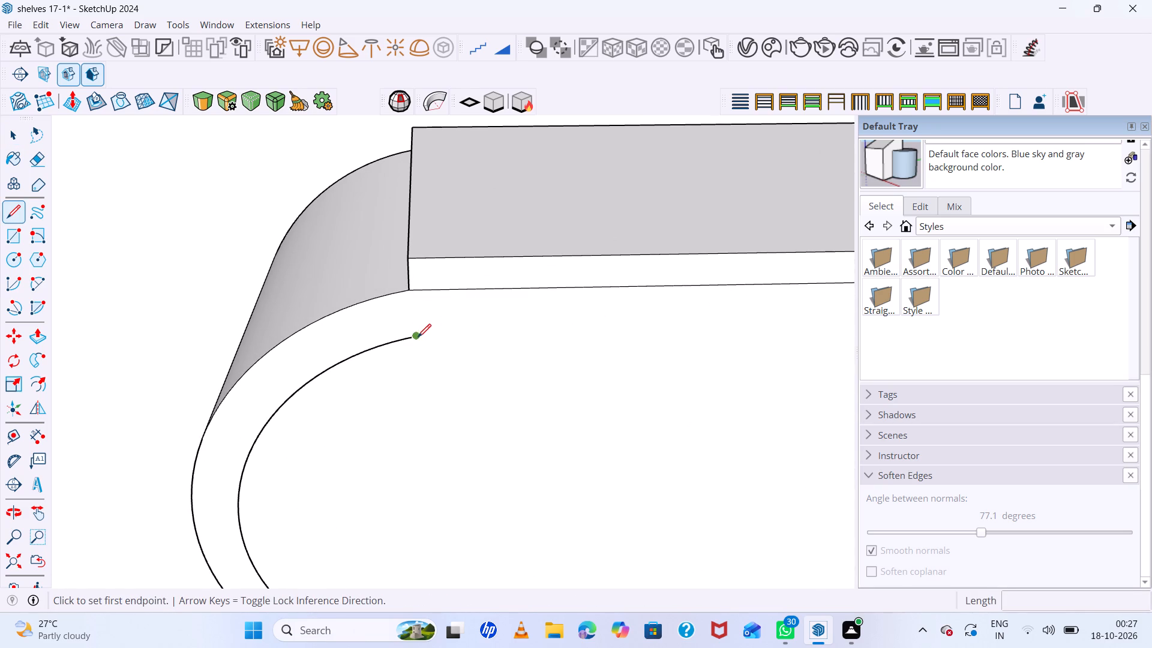
pyautogui.click(422, 291)
pyautogui.scroll(-8, 404, 310)
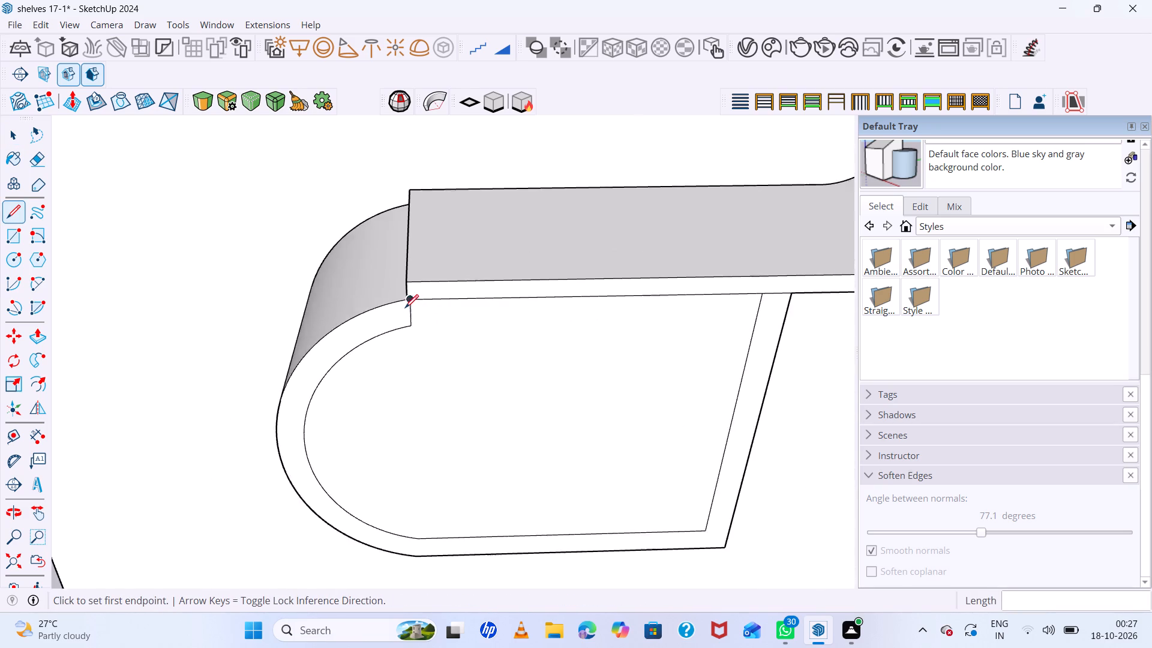
# Move the inner outline's straight vertical edge outward onto the block's outer vertical edge.
pyautogui.scroll(-13, 405, 308)
pyautogui.moveTo(503, 335); pyautogui.dragTo(370, 282, button='middle')
pyautogui.middleClick(370, 282)
pyautogui.scroll(-7, 583, 402)
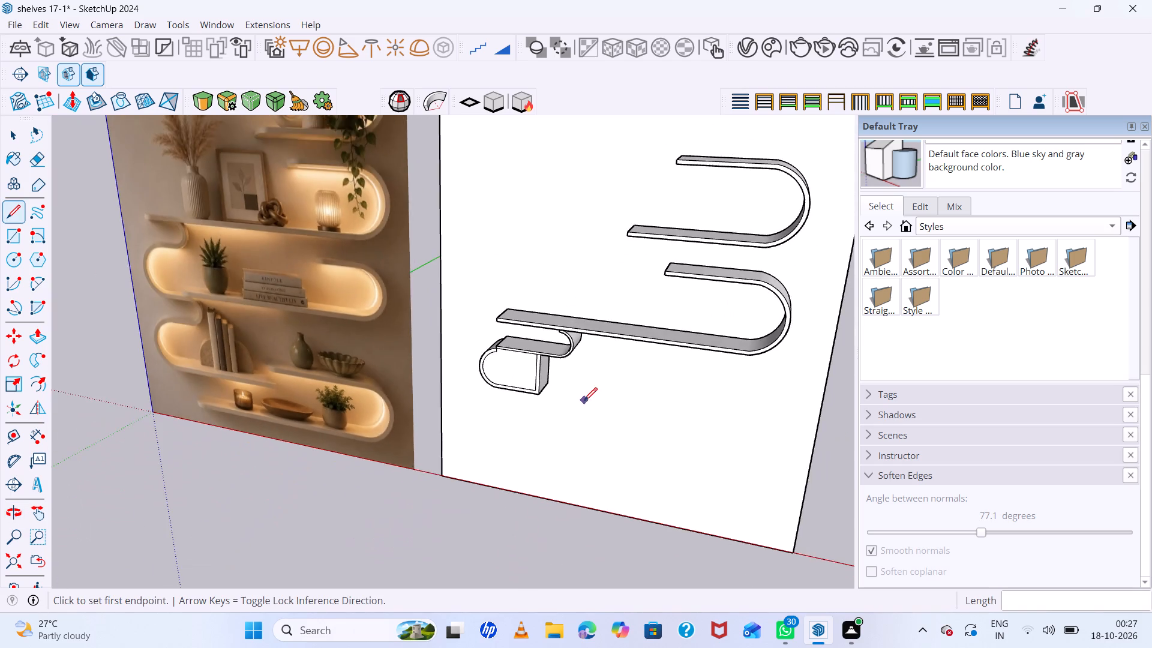
pyautogui.press('space')
pyautogui.scroll(6, 513, 370)
pyautogui.click(559, 358)
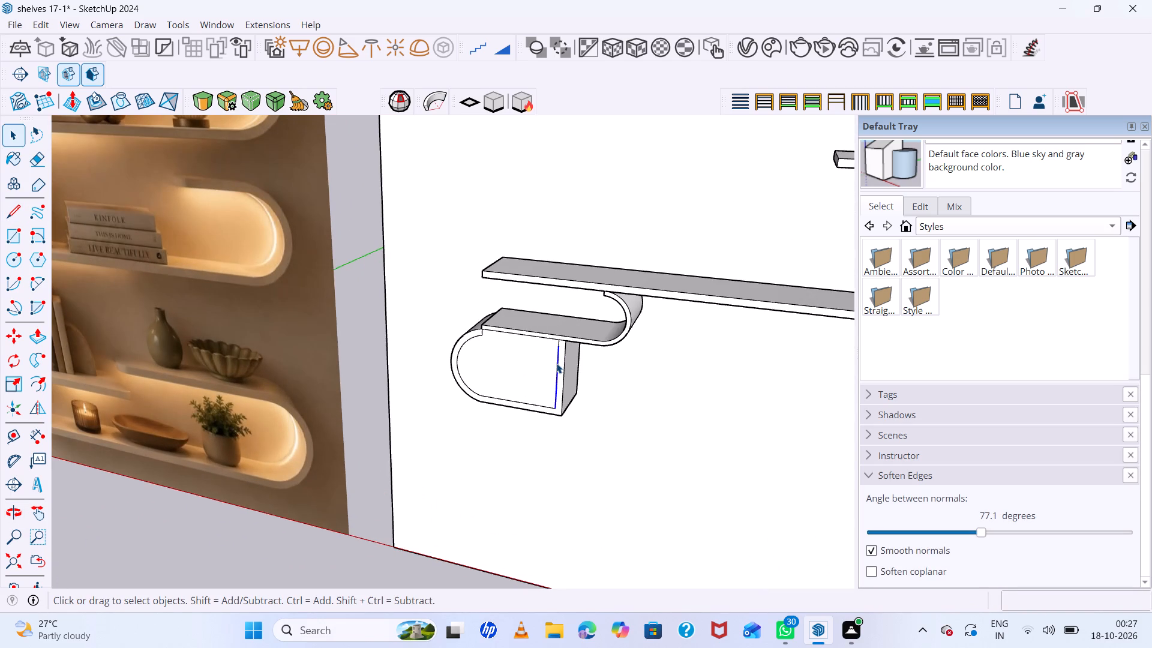
pyautogui.press('m')
pyautogui.scroll(9, 556, 364)
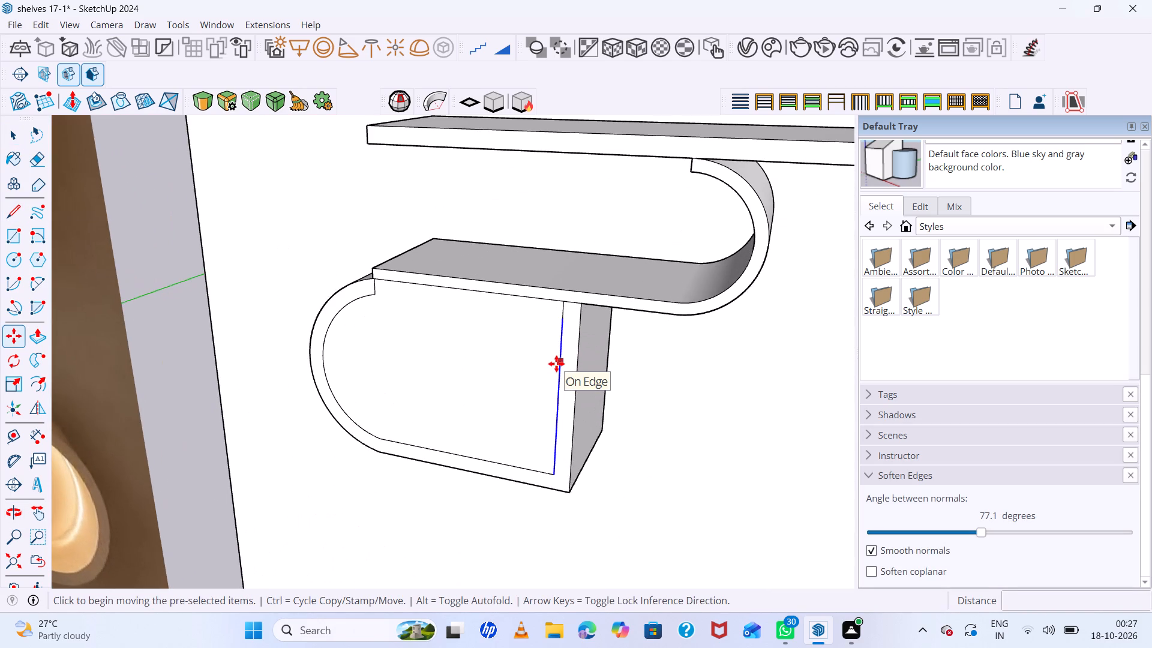
pyautogui.click(556, 364)
pyautogui.click(580, 370)
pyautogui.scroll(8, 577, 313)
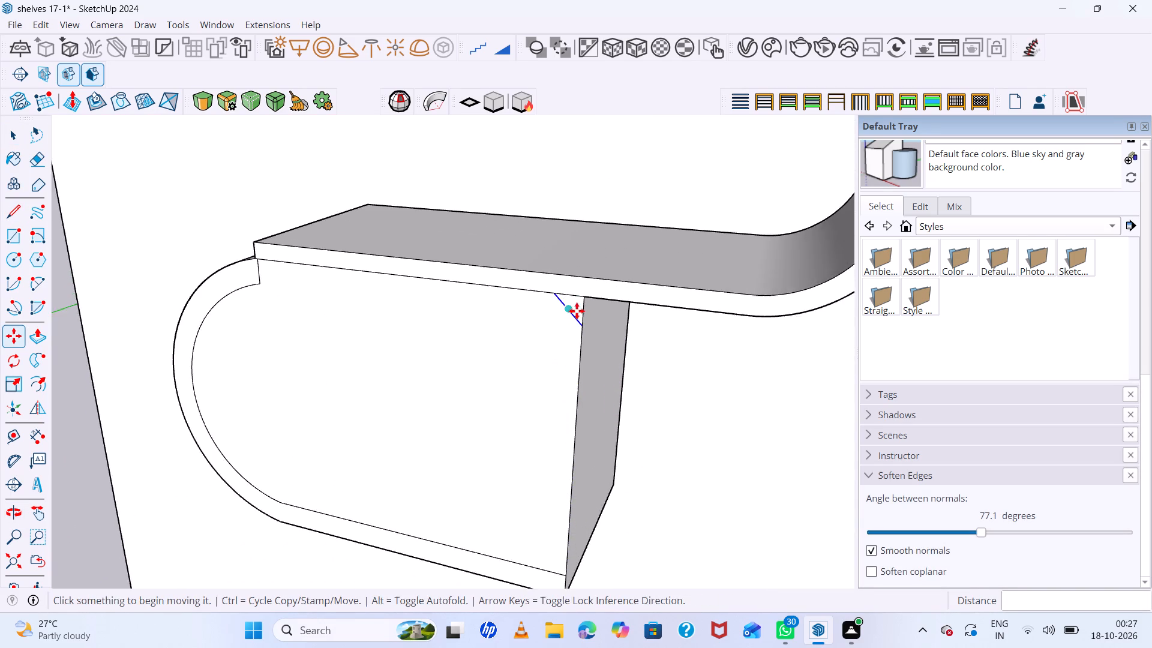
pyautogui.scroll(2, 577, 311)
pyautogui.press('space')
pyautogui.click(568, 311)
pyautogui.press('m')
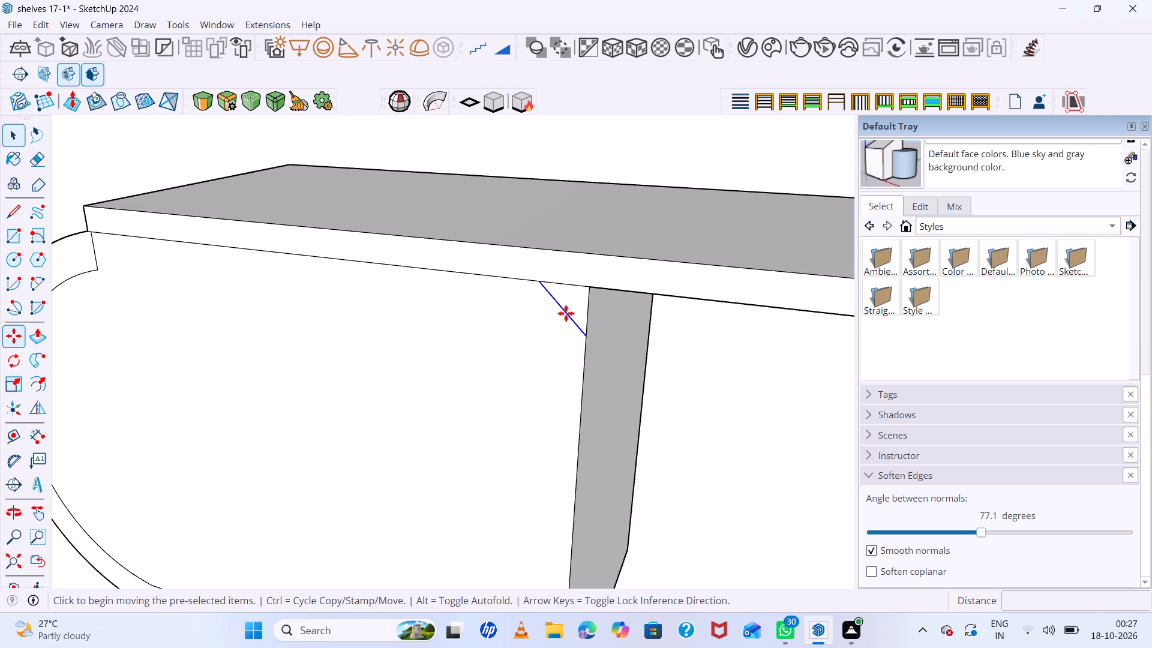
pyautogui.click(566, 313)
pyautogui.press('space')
# Delete the short diagonal edge at the front face's upper corner, under the shelf.
pyautogui.click(566, 314)
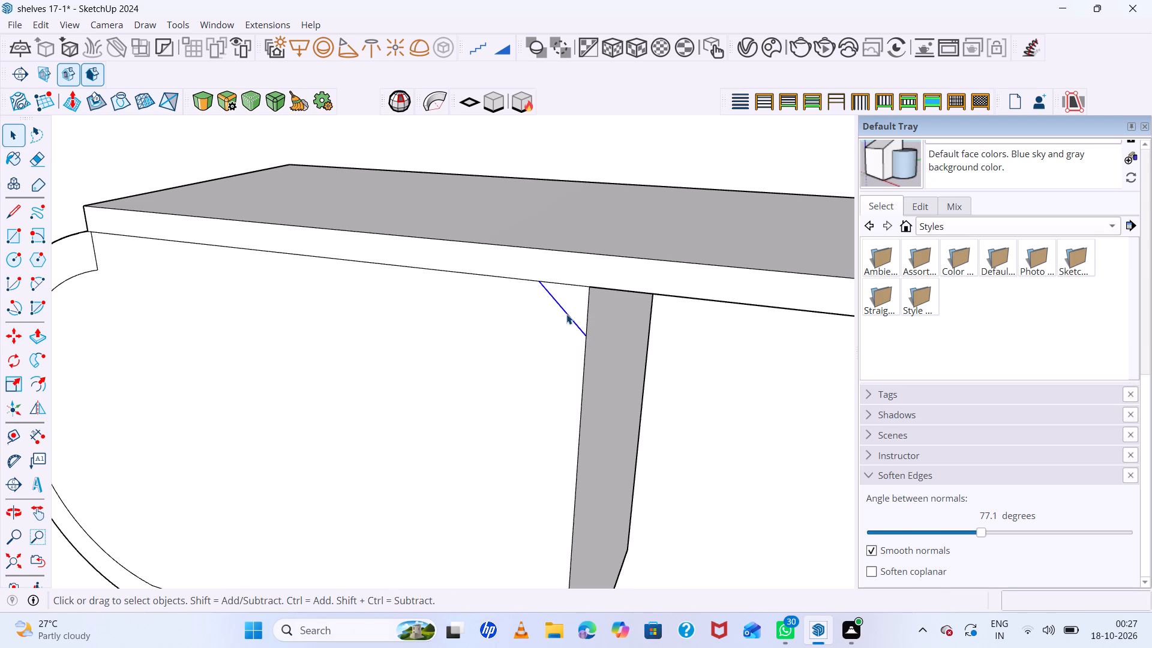
pyautogui.press('Delete')
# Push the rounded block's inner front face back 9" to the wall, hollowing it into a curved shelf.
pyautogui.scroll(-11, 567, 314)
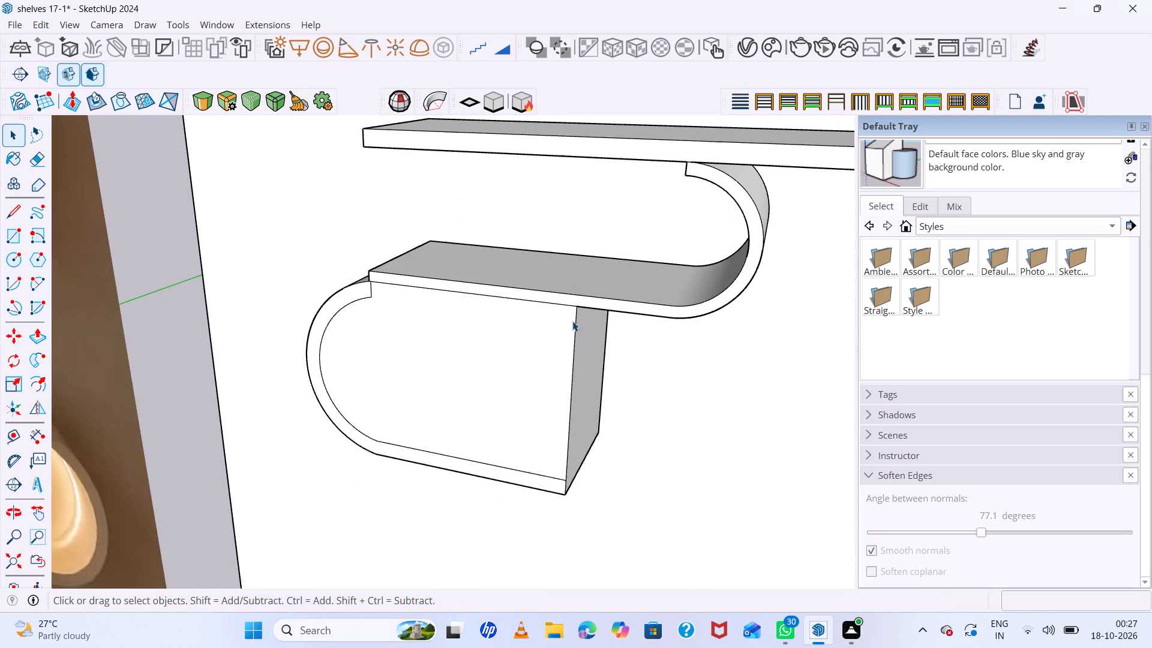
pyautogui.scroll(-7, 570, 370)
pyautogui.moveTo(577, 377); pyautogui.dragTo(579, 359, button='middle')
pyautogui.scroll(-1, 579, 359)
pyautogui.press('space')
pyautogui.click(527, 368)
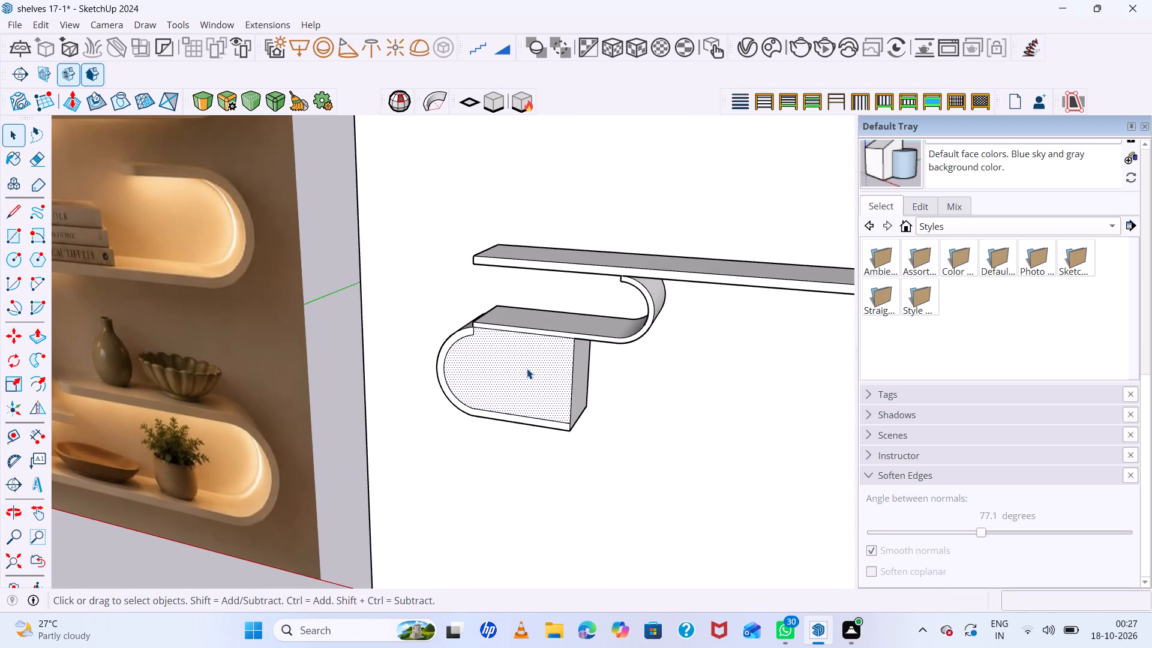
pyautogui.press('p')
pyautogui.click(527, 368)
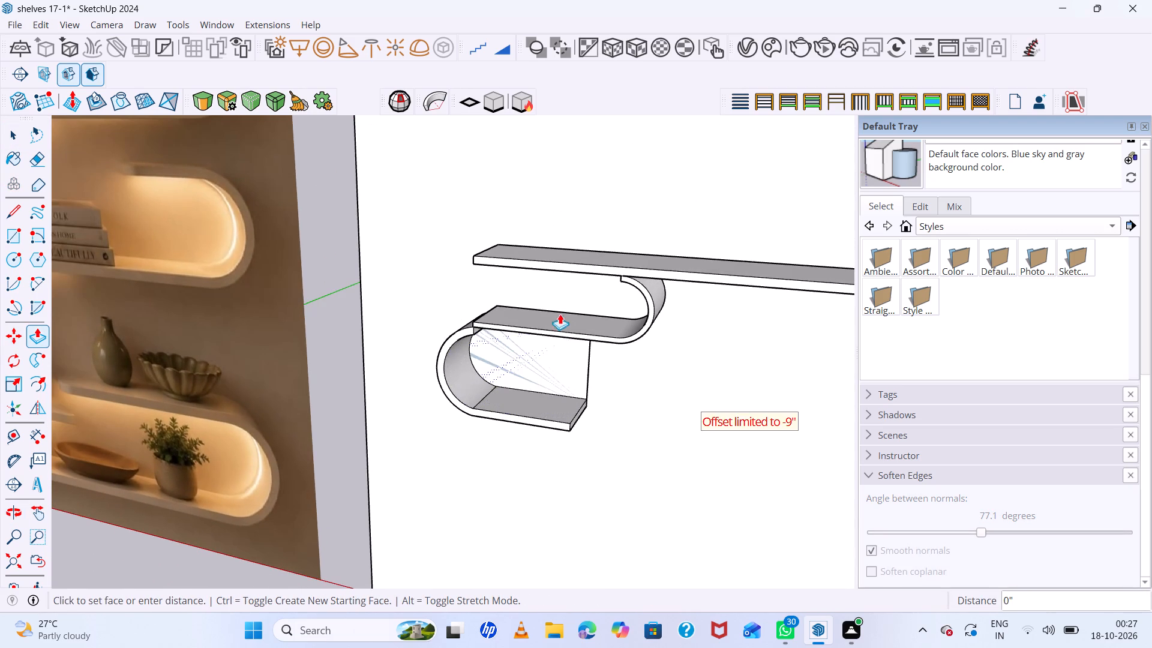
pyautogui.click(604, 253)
# Examine the hollowed round-ended section and its joint with the shelf above, comparing the whole unit with the photo.
pyautogui.scroll(-6, 550, 397)
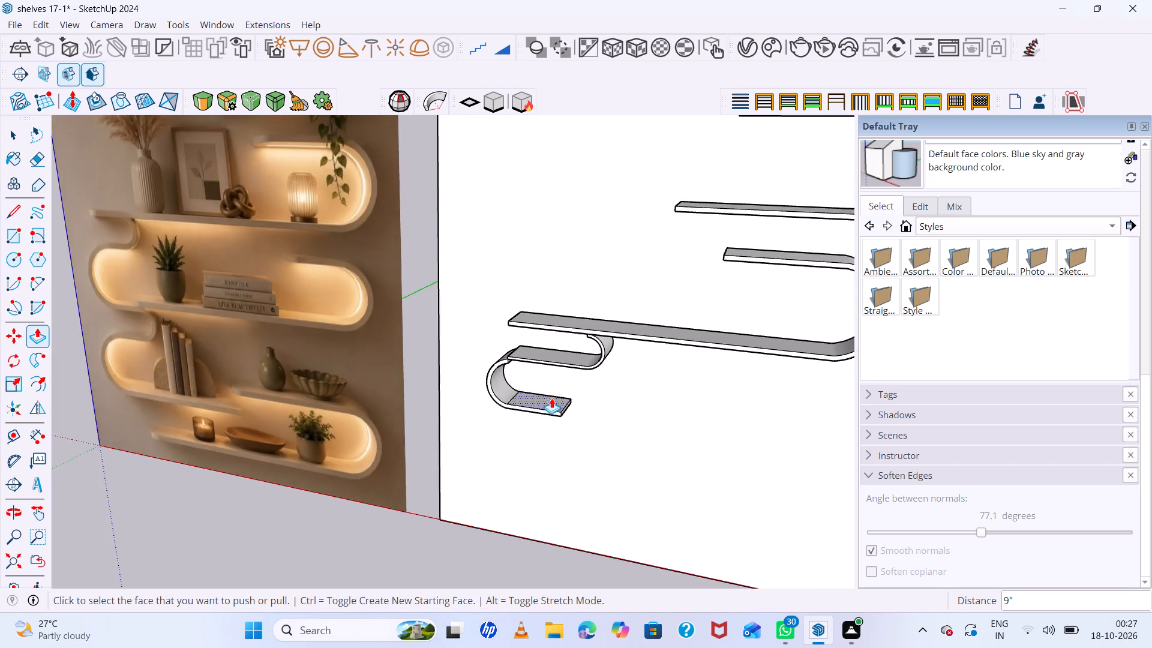
pyautogui.moveTo(553, 393); pyautogui.dragTo(657, 299, button='middle')
pyautogui.scroll(10, 541, 358)
pyautogui.moveTo(472, 362); pyautogui.dragTo(488, 369, button='middle')
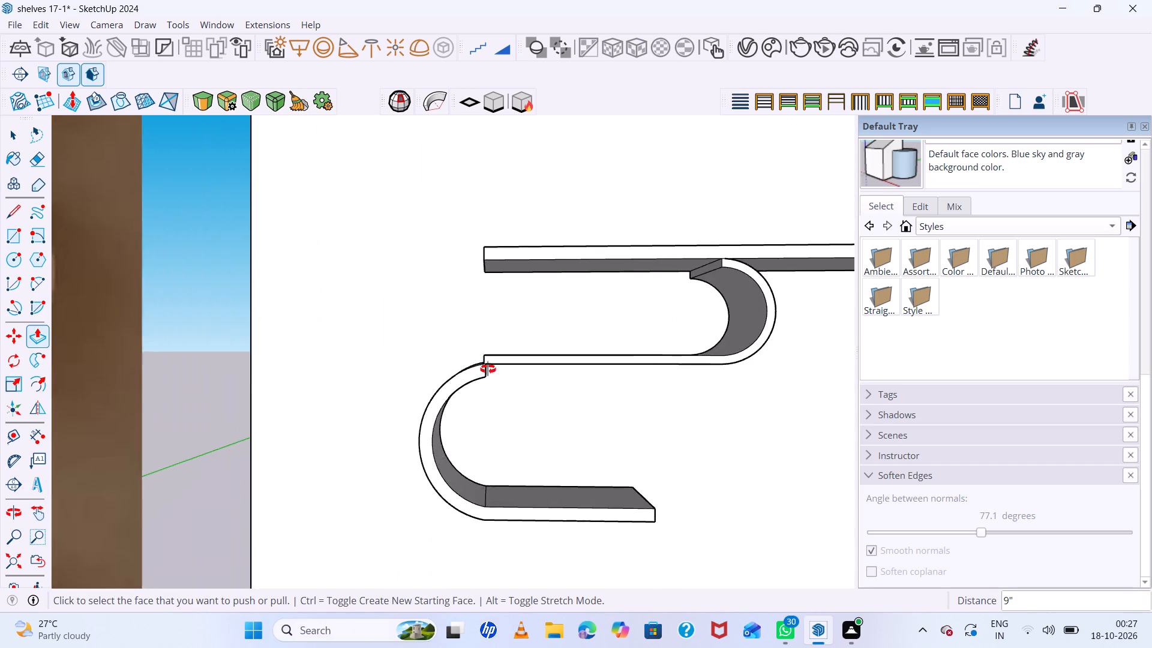
pyautogui.moveTo(488, 369); pyautogui.dragTo(608, 430, button='middle')
pyautogui.press('space')
pyautogui.tripleClick(499, 382)
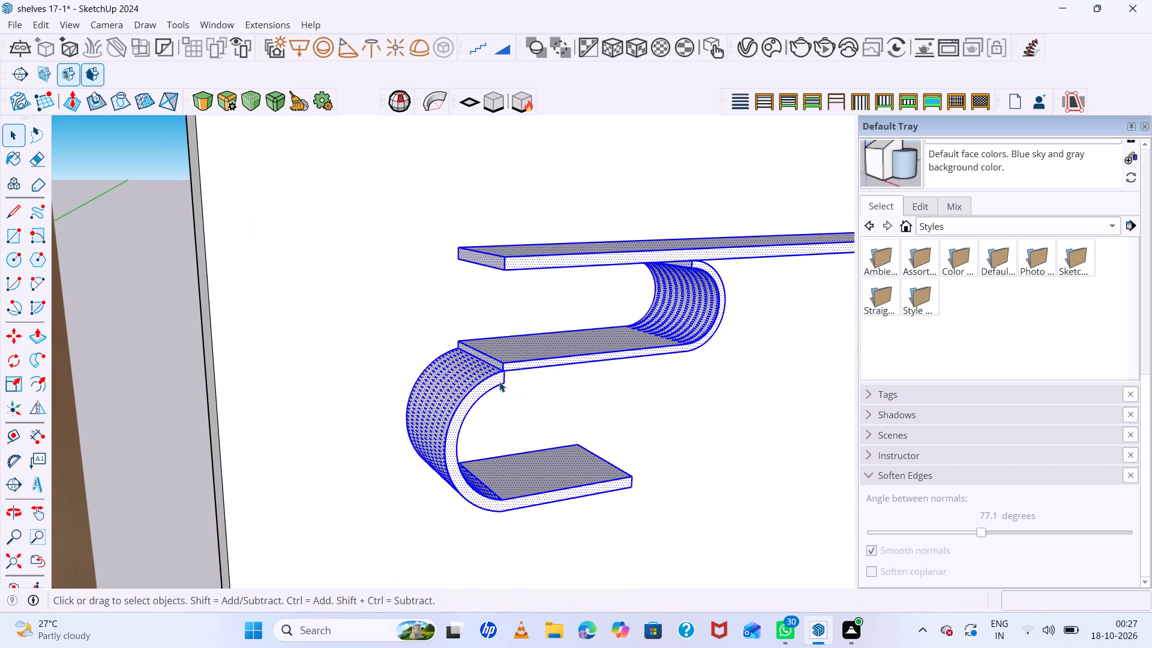
pyautogui.doubleClick(485, 386)
pyautogui.click(485, 386)
pyautogui.scroll(-6, 486, 386)
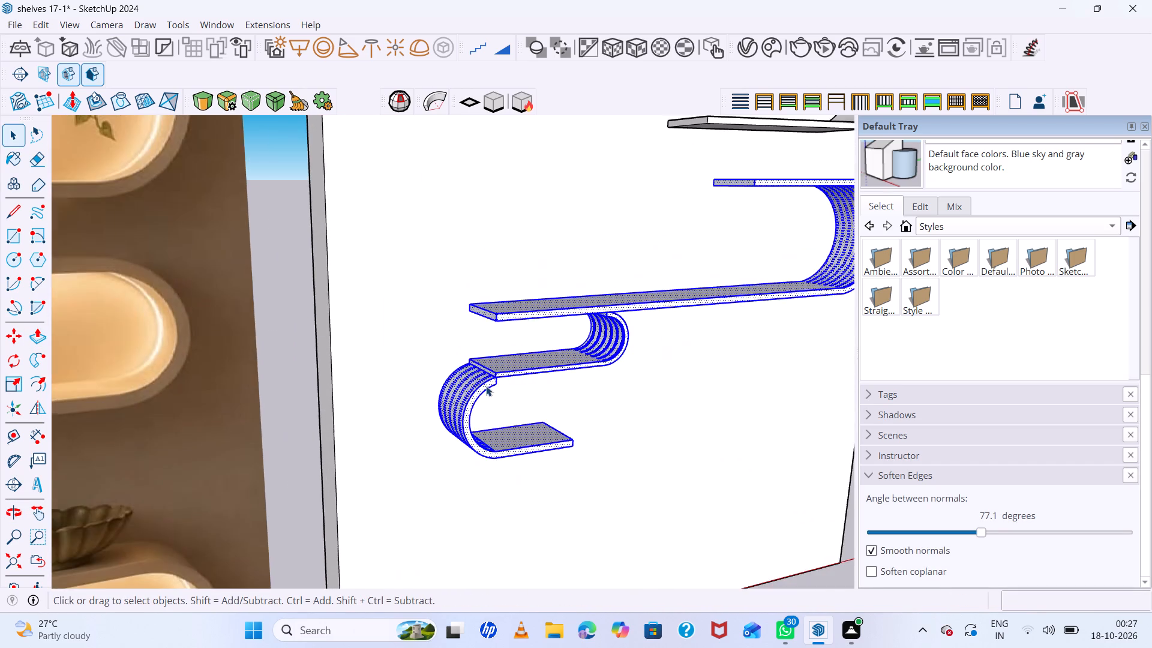
pyautogui.moveTo(518, 386); pyautogui.dragTo(484, 364, button='middle')
pyautogui.scroll(-11, 489, 433)
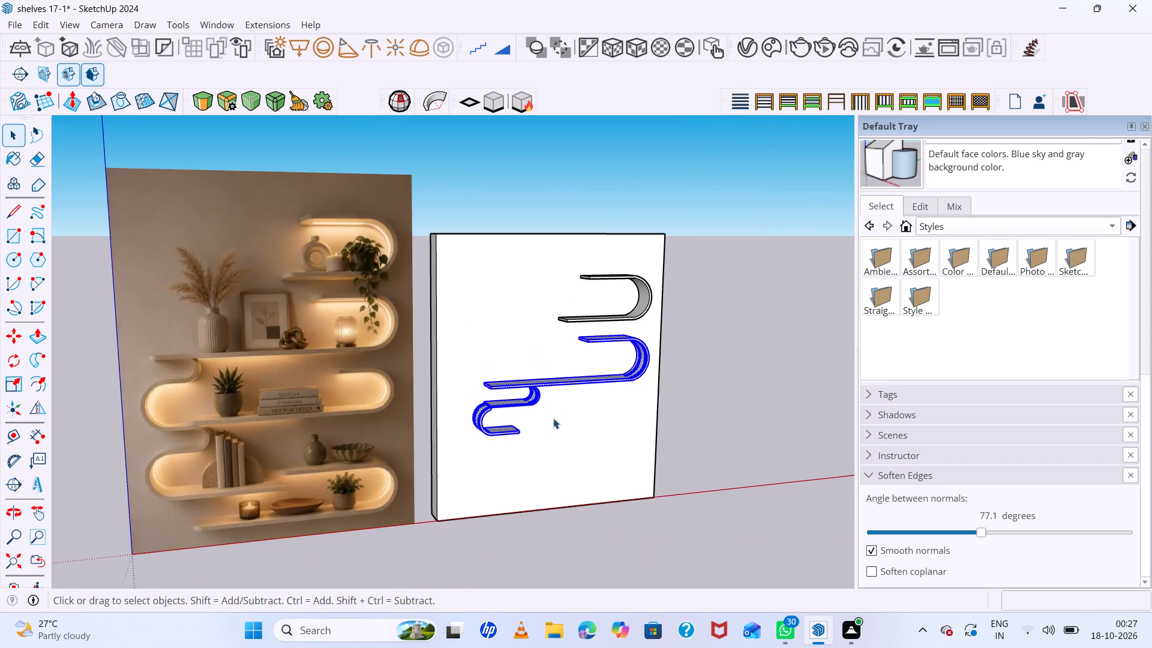
pyautogui.moveTo(553, 418); pyautogui.dragTo(452, 383, button='middle')
pyautogui.scroll(6, 496, 415)
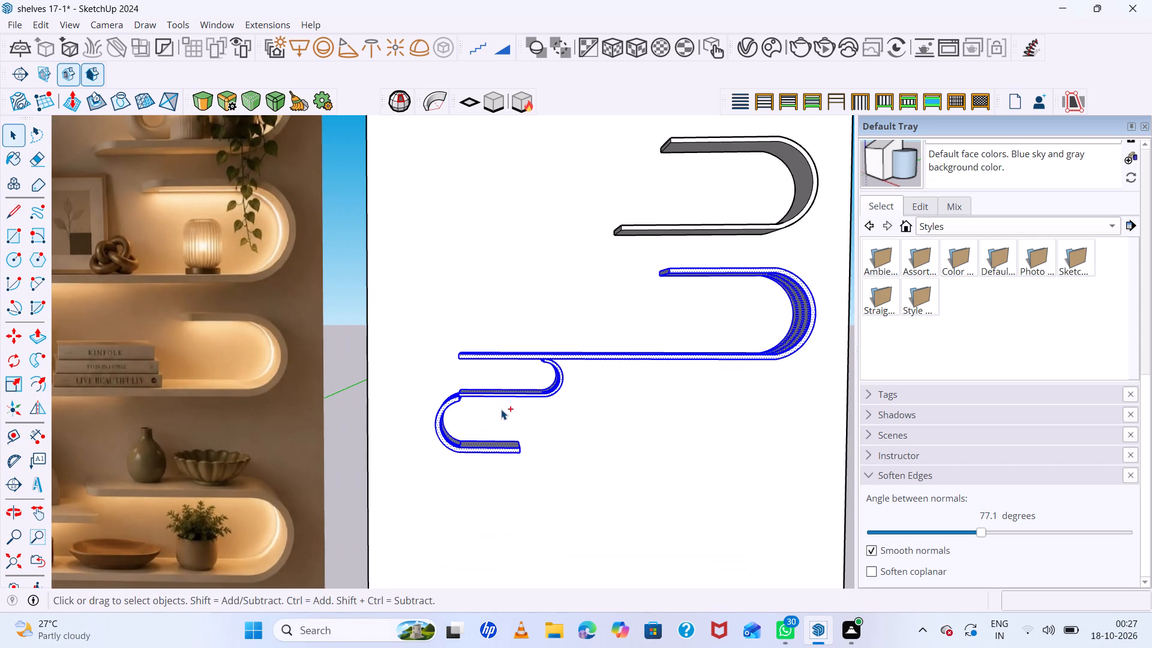
# Undo the whole round-ended section below the small lower shelf, back to before its rectangle was drawn.
pyautogui.hotkey('ctrl', 'z')
pyautogui.hotkey('ctrl', 'z')
pyautogui.hotkey('ctrl', 'z')
pyautogui.hotkey('ctrl', 'z')
pyautogui.hotkey('ctrl', 'z')
pyautogui.hotkey('ctrl', 'z')
pyautogui.hotkey('ctrl', 'z')
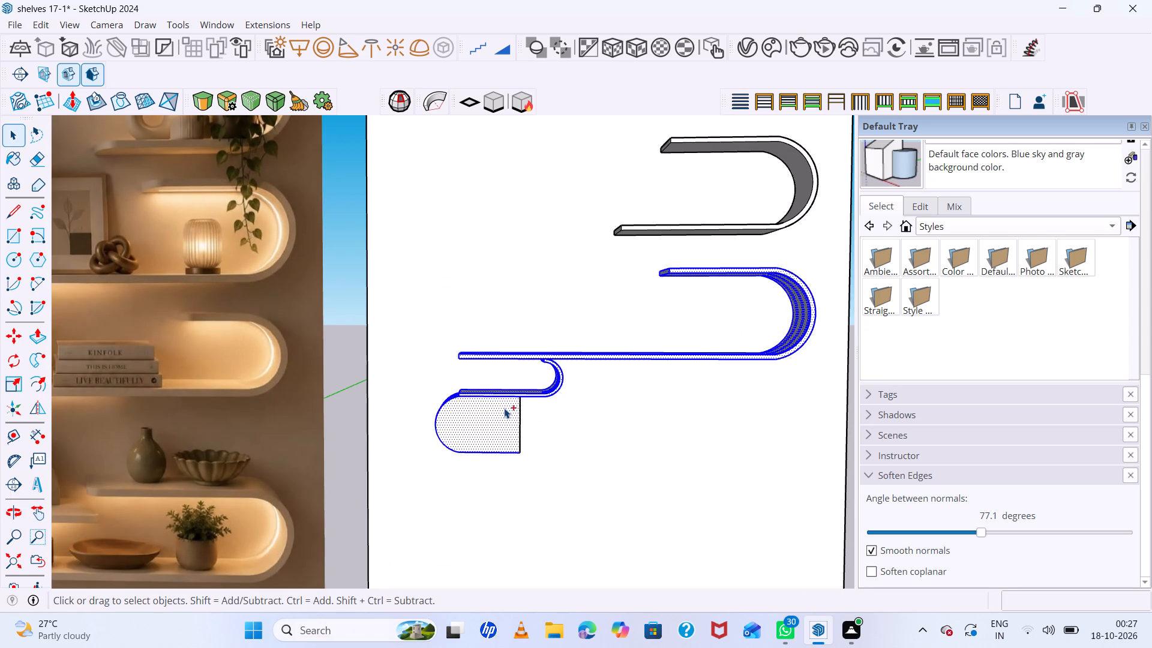
pyautogui.hotkey('ctrl', 'z')
pyautogui.scroll(2, 453, 393)
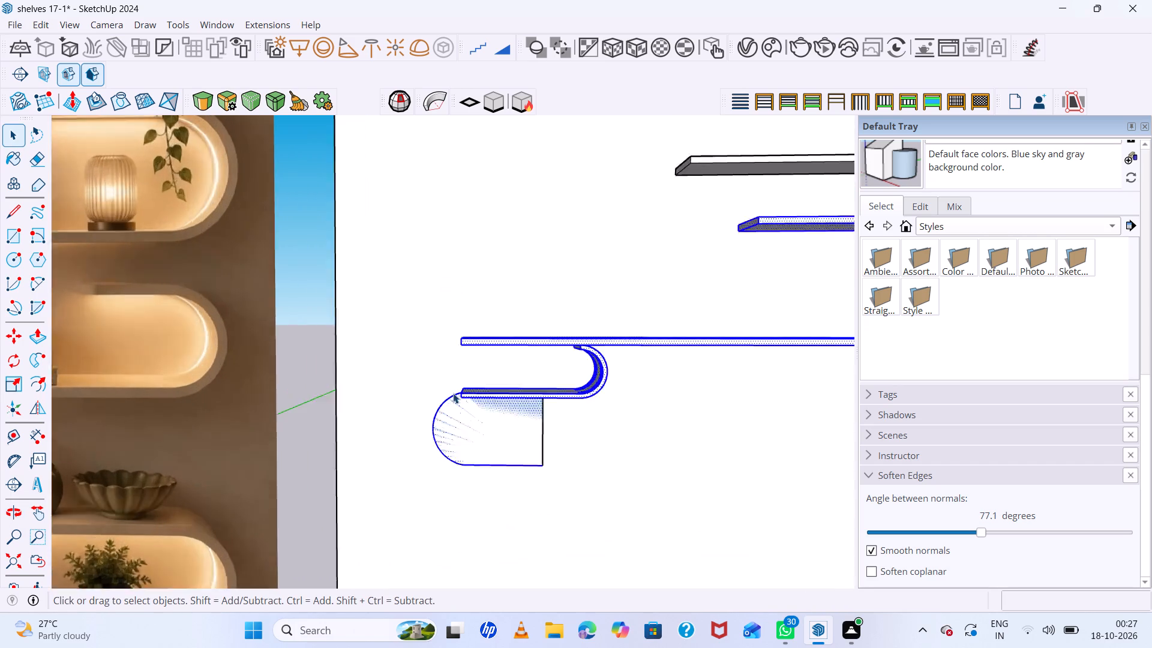
pyautogui.scroll(9, 453, 393)
pyautogui.moveTo(484, 394); pyautogui.dragTo(545, 316, button='middle')
pyautogui.scroll(4, 495, 417)
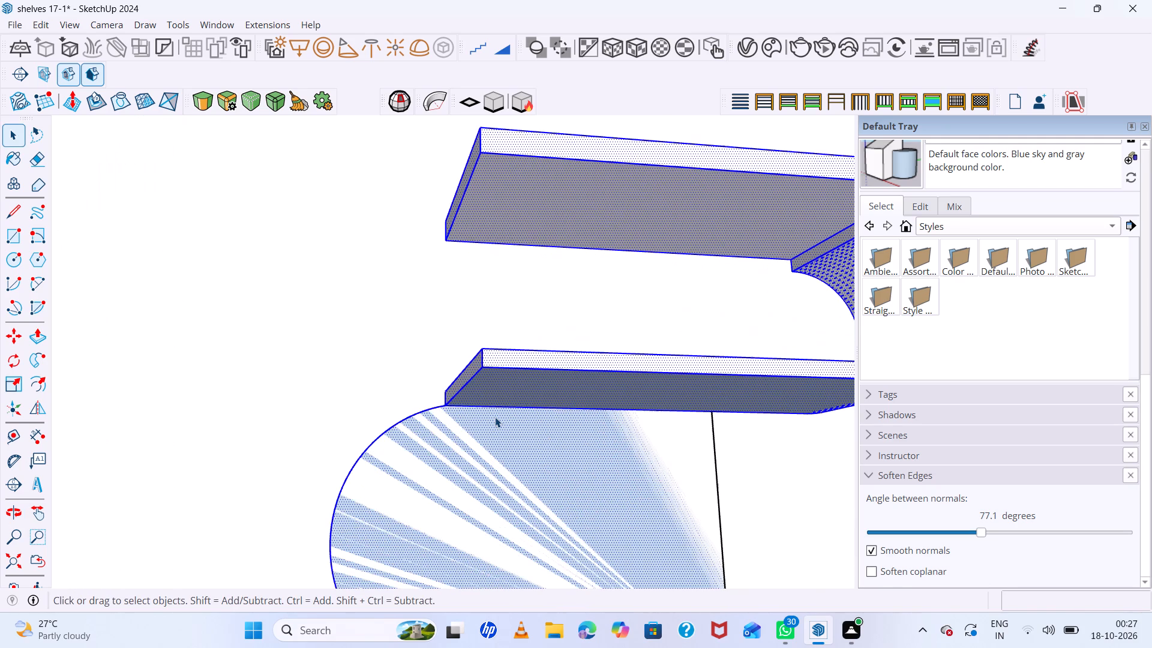
pyautogui.hotkey('ctrl', 'z')
pyautogui.hotkey('ctrl', 'z')
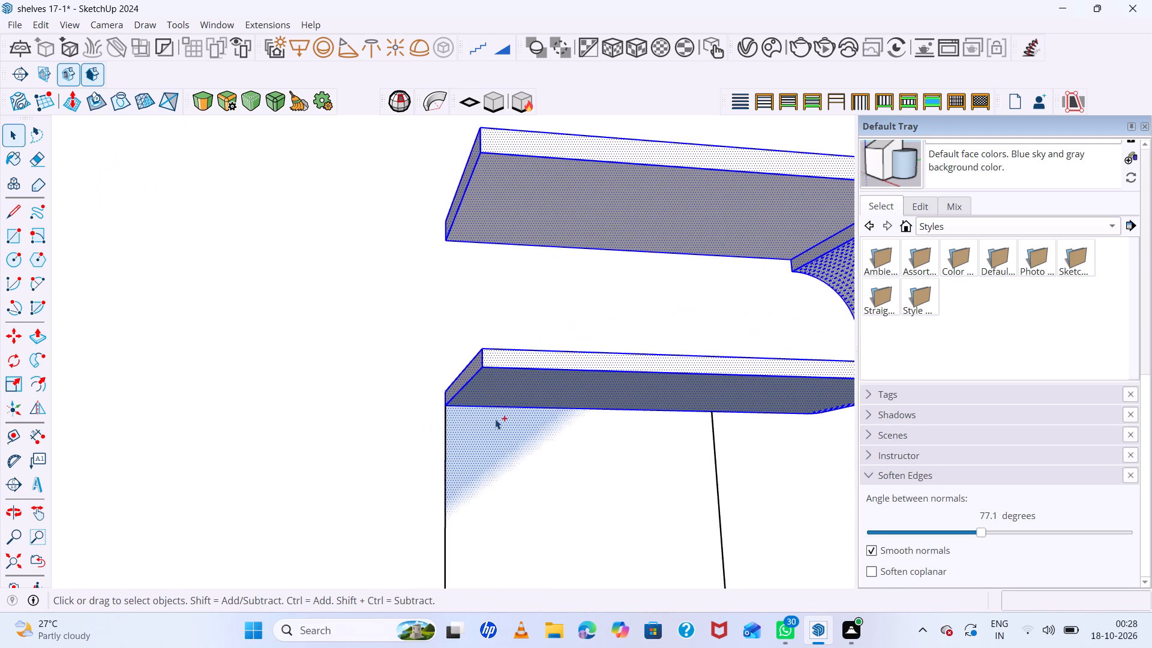
pyautogui.hotkey('ctrl', 'z')
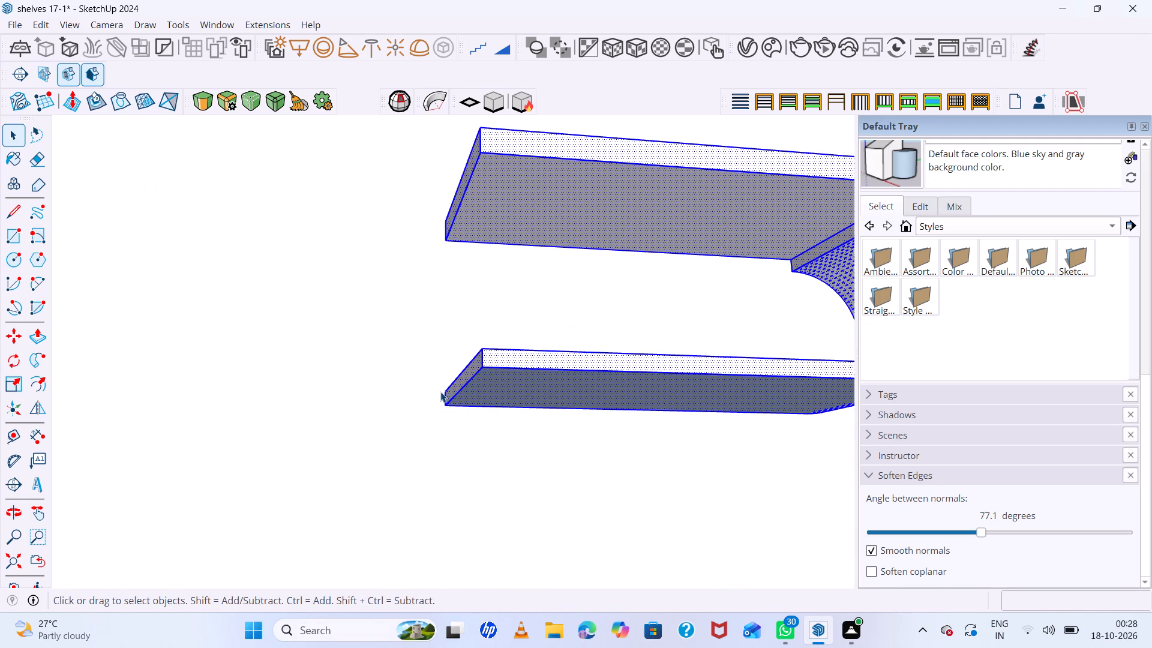
# Draw a rectangle about 1' by 9" on the wall, starting from the upper rear corner of the small lower shelf's free end.
pyautogui.scroll(-1, 440, 392)
pyautogui.scroll(5, 449, 392)
pyautogui.press('r')
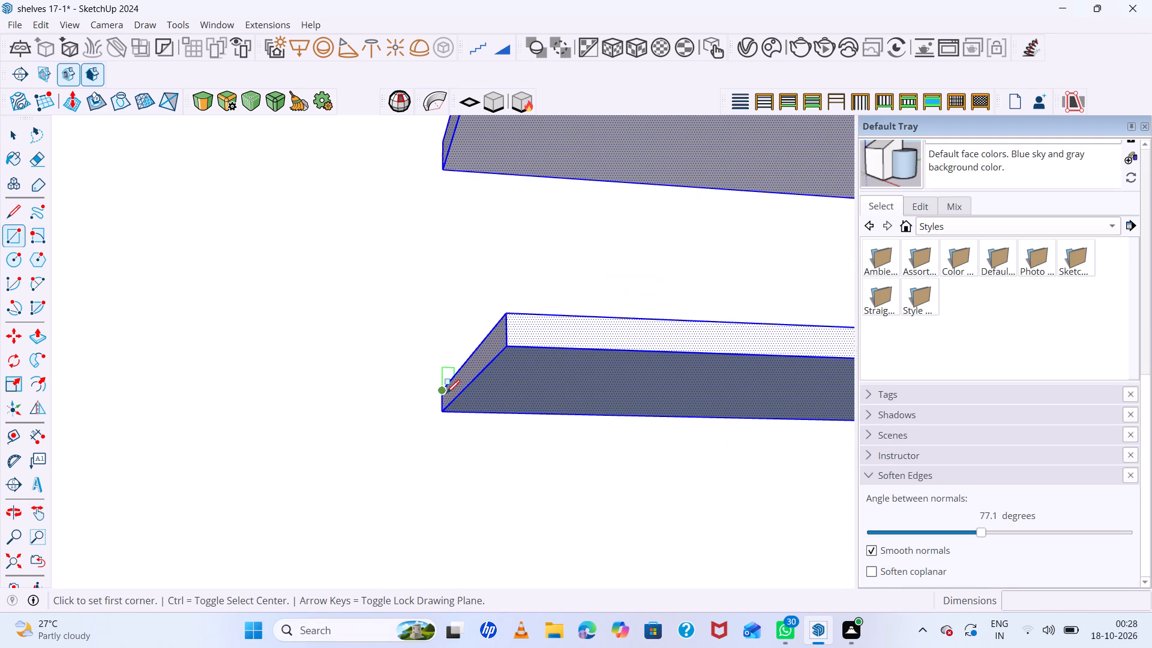
pyautogui.click(438, 393)
pyautogui.scroll(-14, 514, 460)
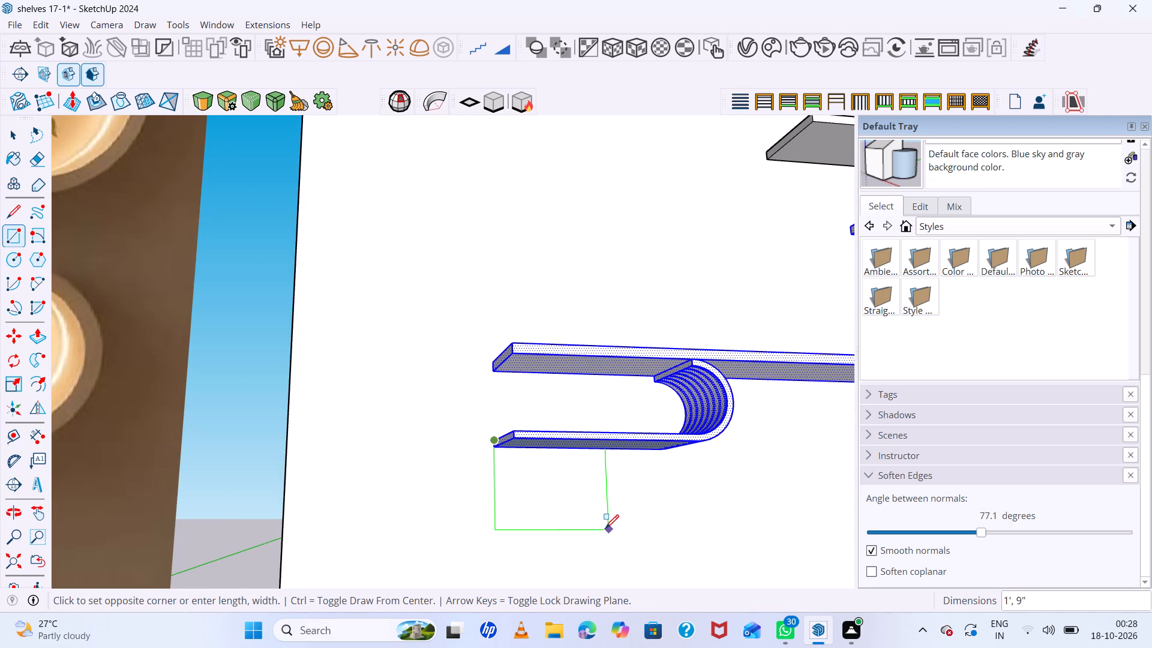
pyautogui.click(605, 528)
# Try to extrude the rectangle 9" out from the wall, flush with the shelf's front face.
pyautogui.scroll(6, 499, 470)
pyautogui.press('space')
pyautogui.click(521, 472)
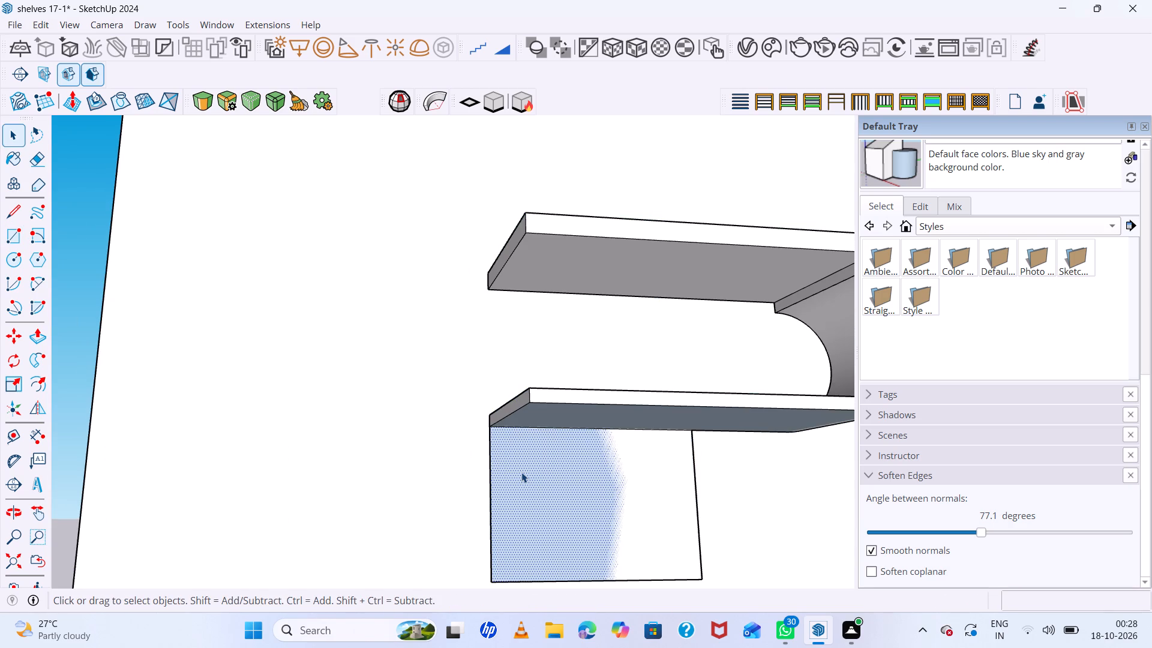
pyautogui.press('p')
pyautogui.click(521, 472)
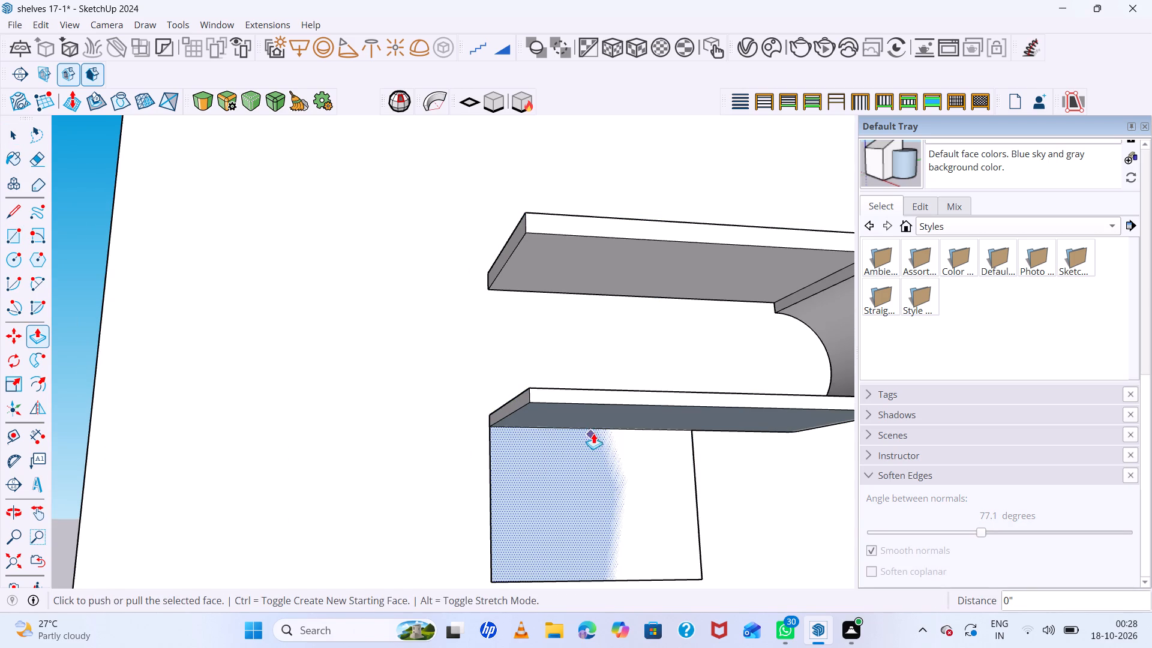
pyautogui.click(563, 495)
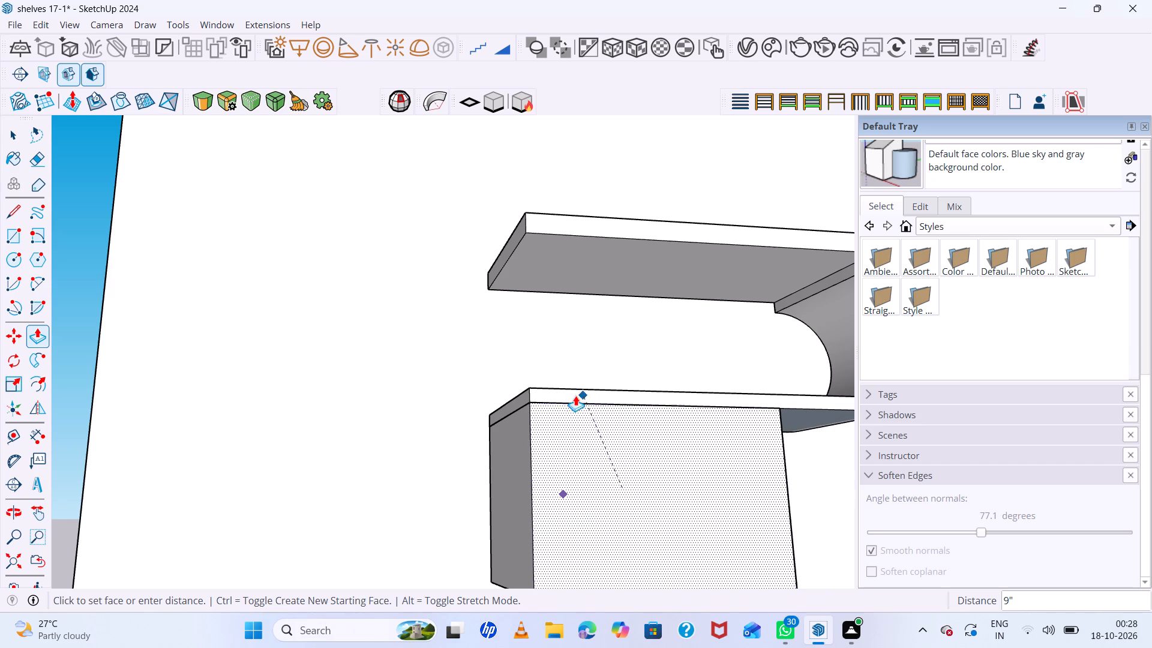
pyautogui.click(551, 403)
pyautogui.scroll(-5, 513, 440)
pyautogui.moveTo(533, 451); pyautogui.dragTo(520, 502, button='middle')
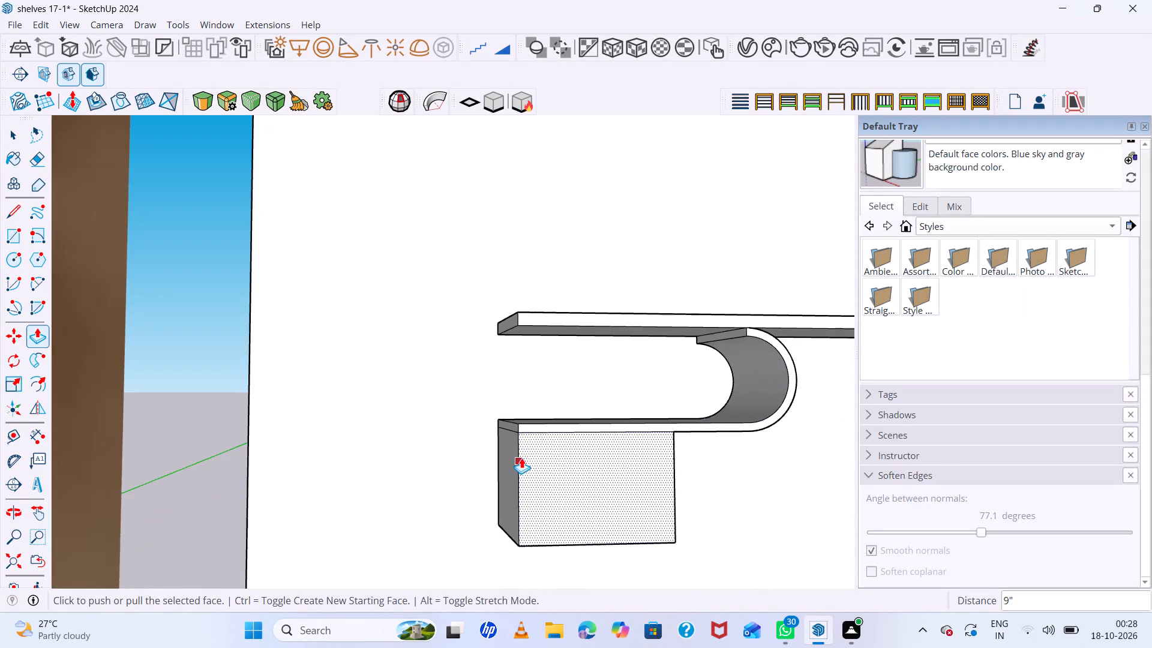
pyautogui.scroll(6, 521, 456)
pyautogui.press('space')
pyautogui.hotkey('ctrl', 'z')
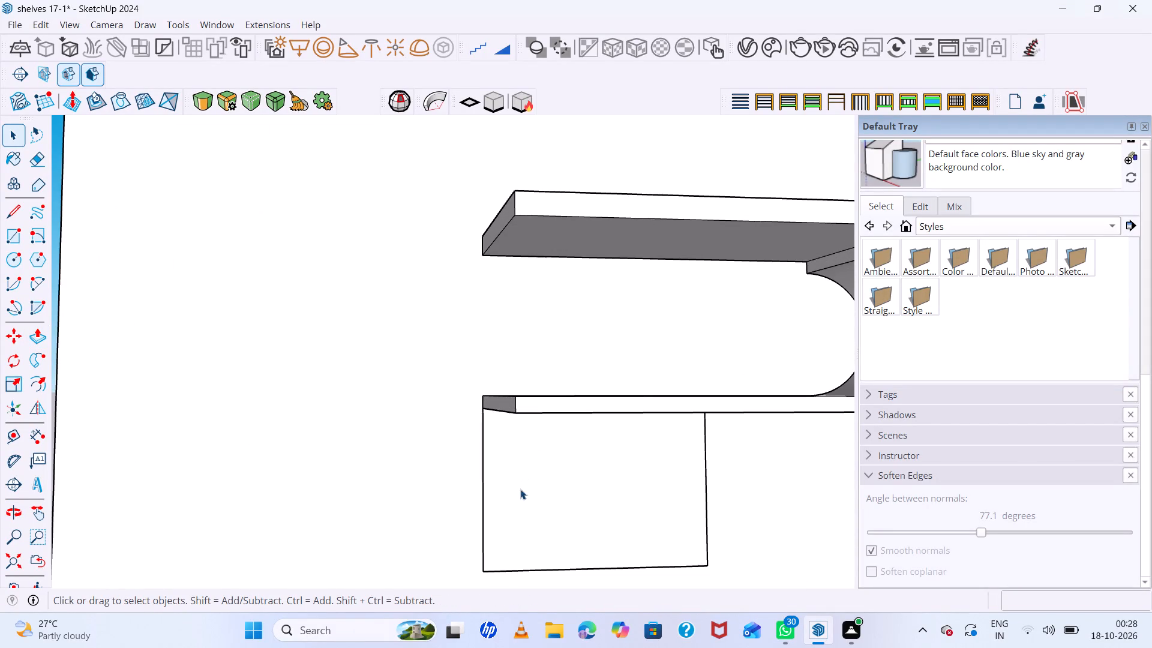
# Draw an outward-bulging arc from the rectangle's lower outer corner to the upper rear corner of the shelf's free end.
pyautogui.press('a')
pyautogui.click(485, 567)
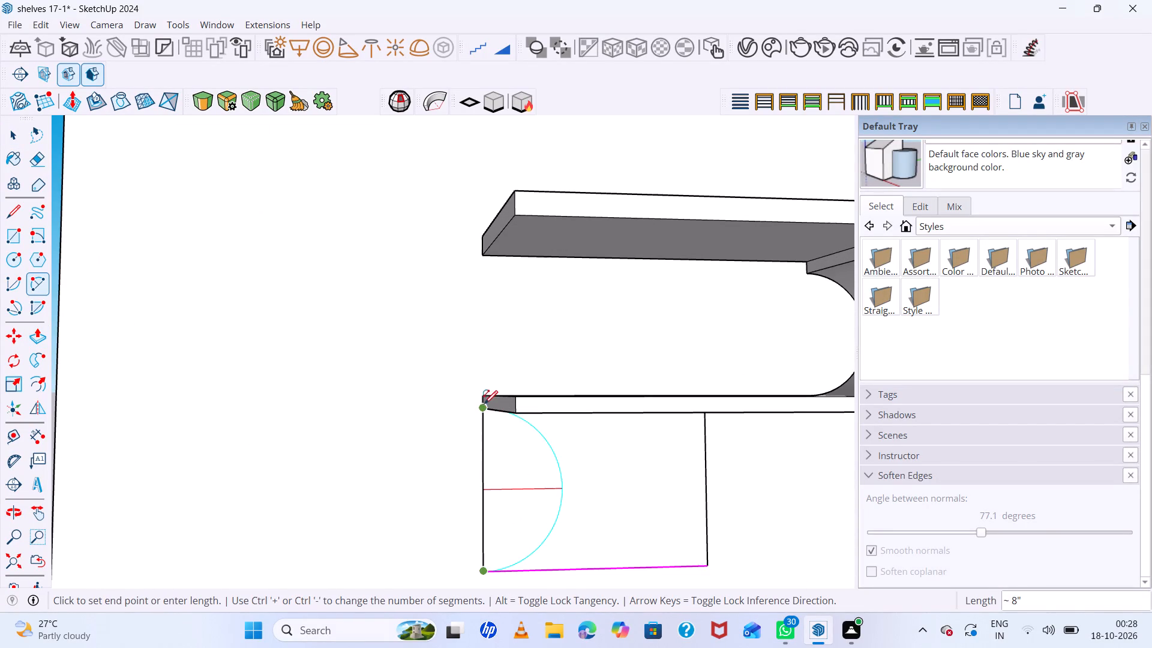
pyautogui.click(483, 398)
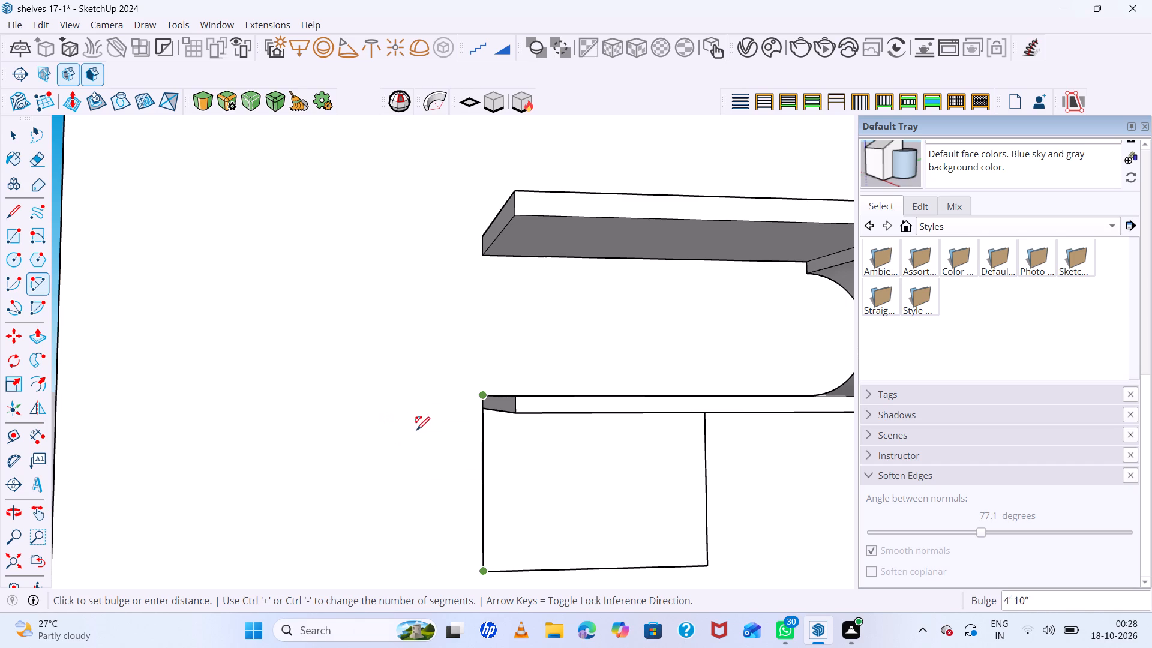
pyautogui.click(406, 438)
pyautogui.press('space')
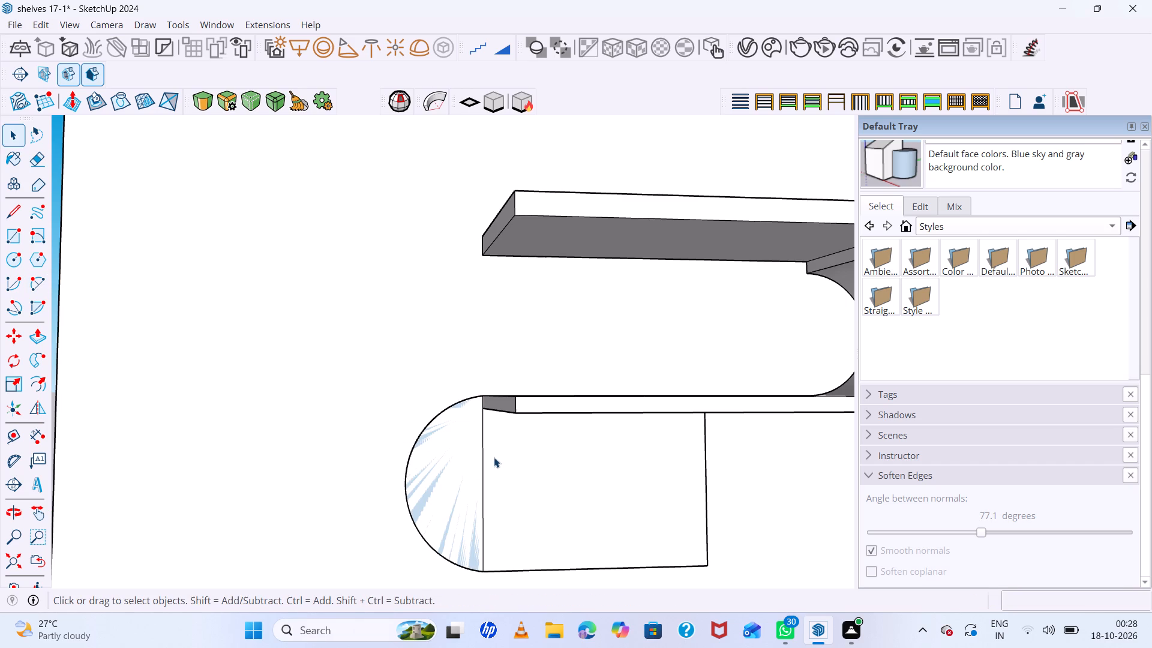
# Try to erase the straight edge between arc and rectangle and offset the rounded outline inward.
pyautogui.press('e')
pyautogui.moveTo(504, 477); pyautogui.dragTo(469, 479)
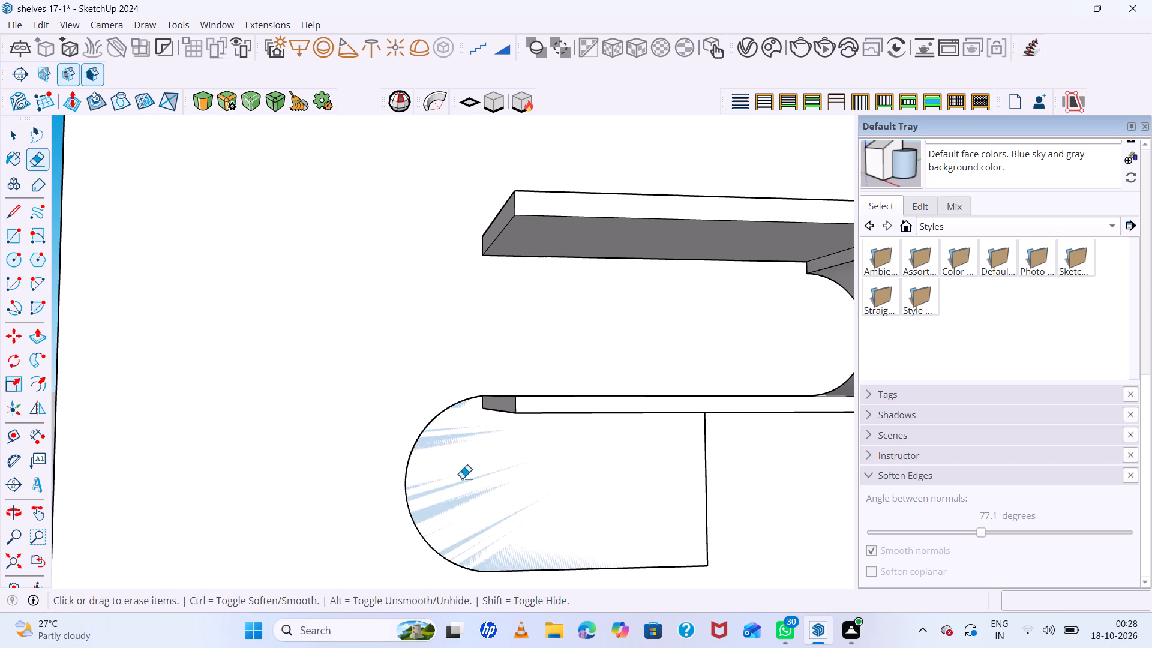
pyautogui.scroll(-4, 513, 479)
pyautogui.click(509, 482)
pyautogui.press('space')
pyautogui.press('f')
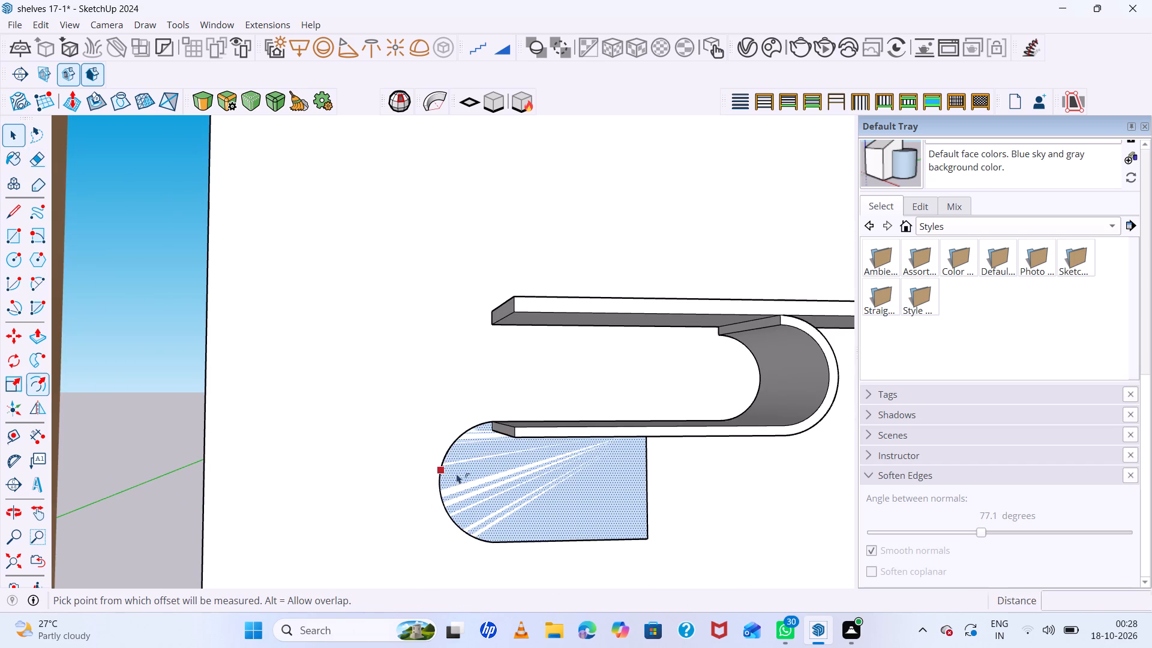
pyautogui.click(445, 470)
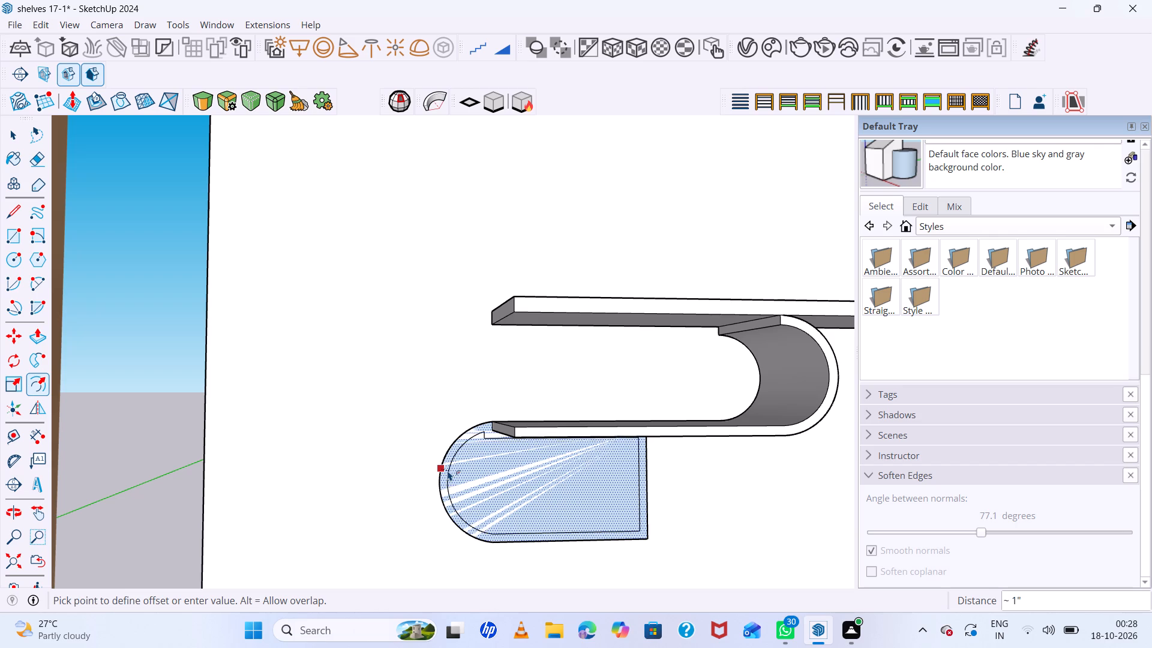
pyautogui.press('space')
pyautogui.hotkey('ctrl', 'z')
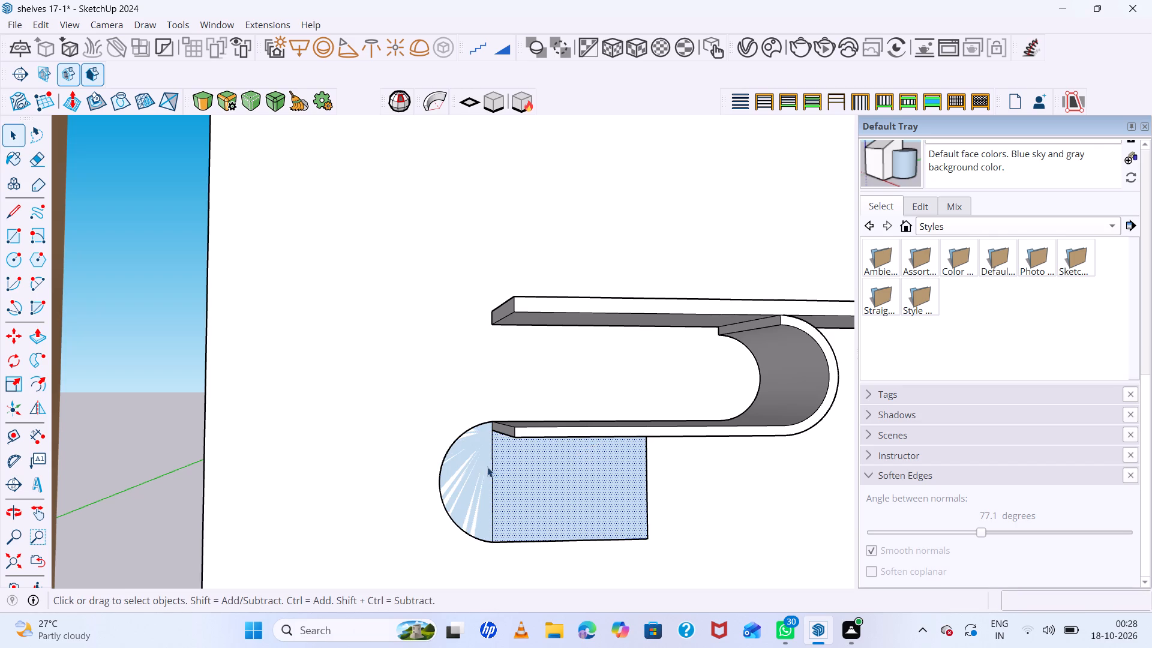
# Erase the straight vertical edge between the arc and the rectangle to merge them into one face.
pyautogui.press('e')
pyautogui.moveTo(500, 475); pyautogui.dragTo(490, 479)
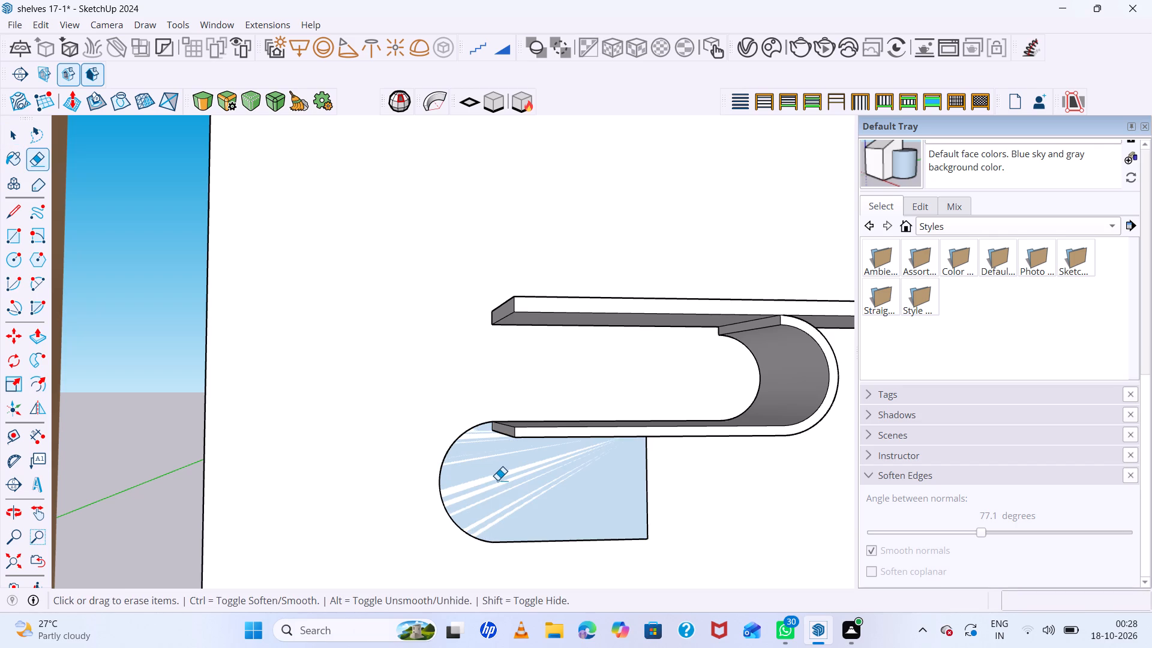
# Extrude the round-ended face 9" out from the wall, flush with the shelf's front face.
pyautogui.press('p')
pyautogui.click(497, 480)
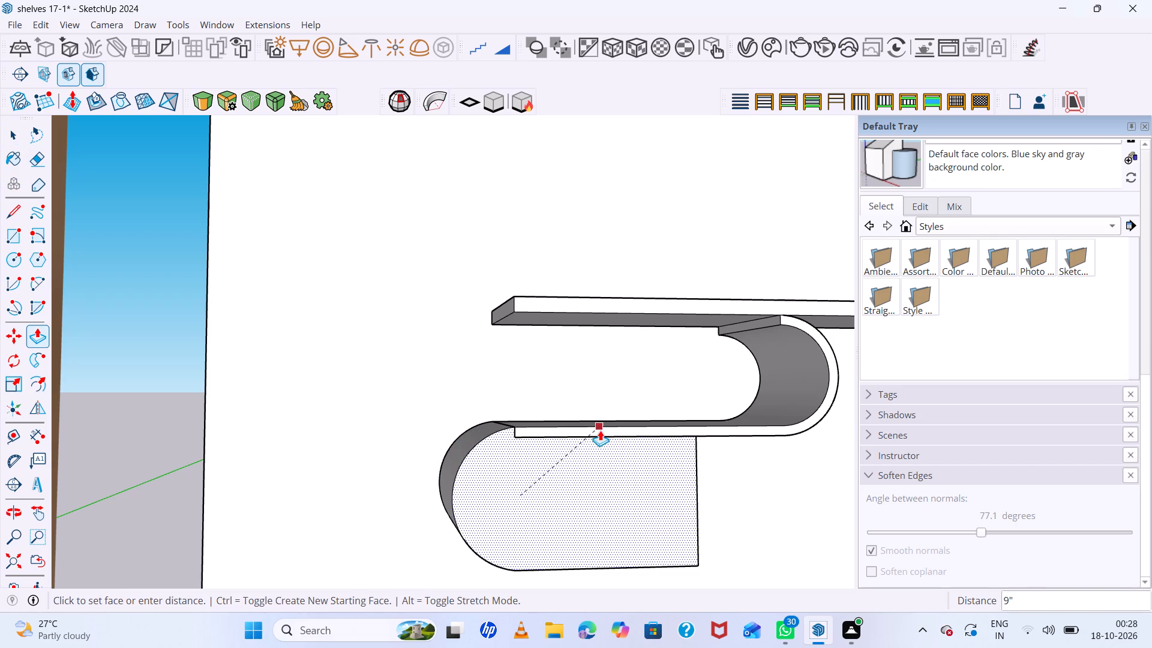
pyautogui.click(587, 430)
# Erase the short vertical edge and the horizontal edge separating the shelf's front face from the round-ended block.
pyautogui.scroll(10, 521, 432)
pyautogui.moveTo(511, 438); pyautogui.dragTo(490, 473, button='middle')
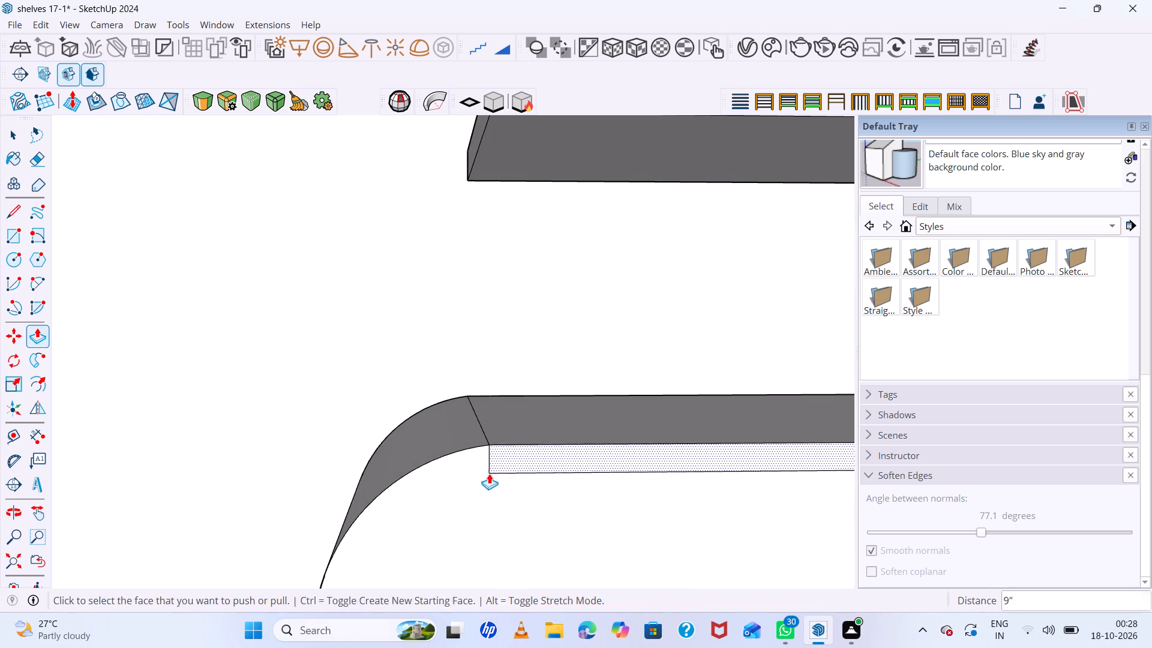
pyautogui.press('space')
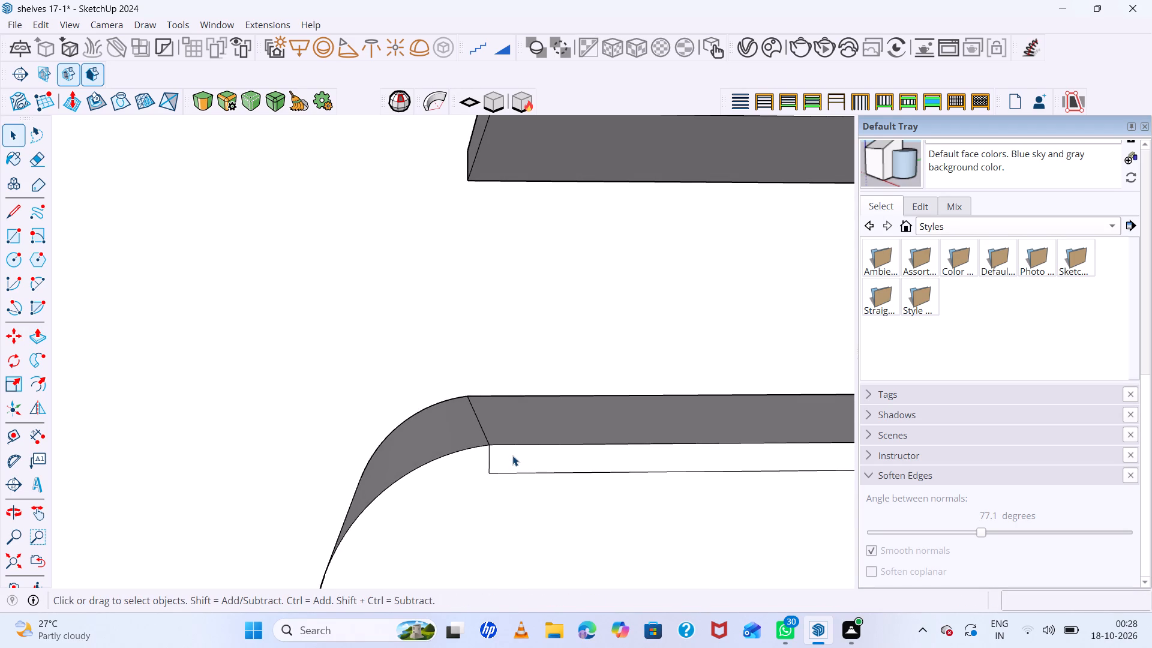
pyautogui.press('e')
pyautogui.moveTo(495, 458); pyautogui.dragTo(484, 460)
pyautogui.click(487, 442)
pyautogui.scroll(-2, 482, 442)
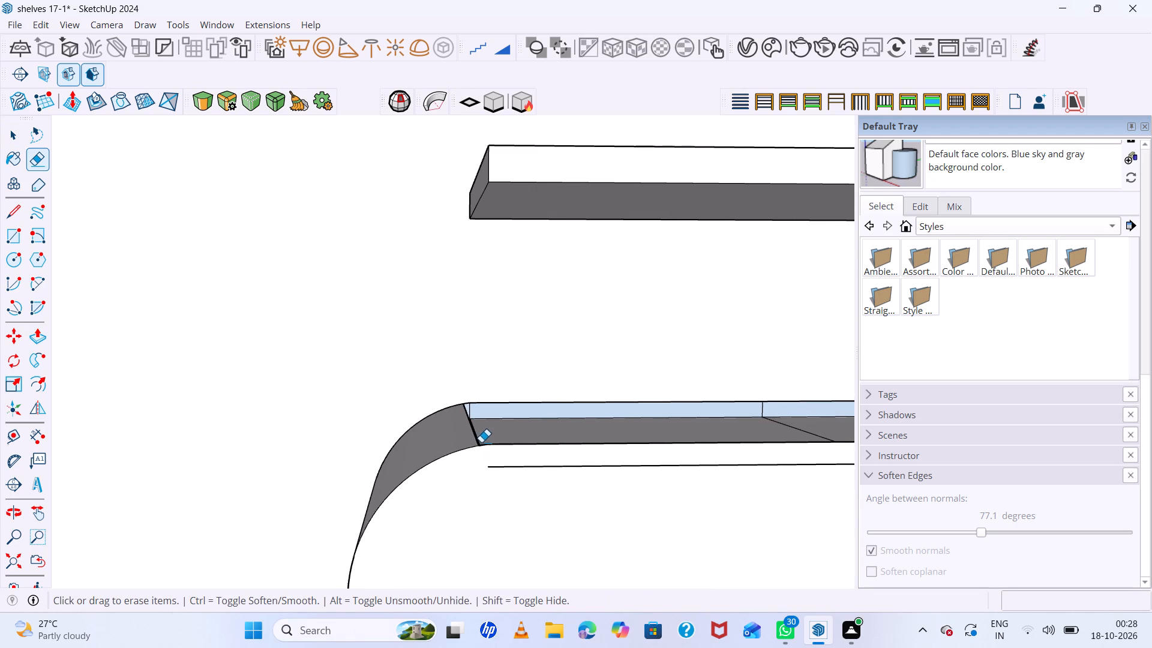
pyautogui.hotkey('ctrl', 'z')
pyautogui.scroll(5, 497, 448)
pyautogui.scroll(-5, 491, 456)
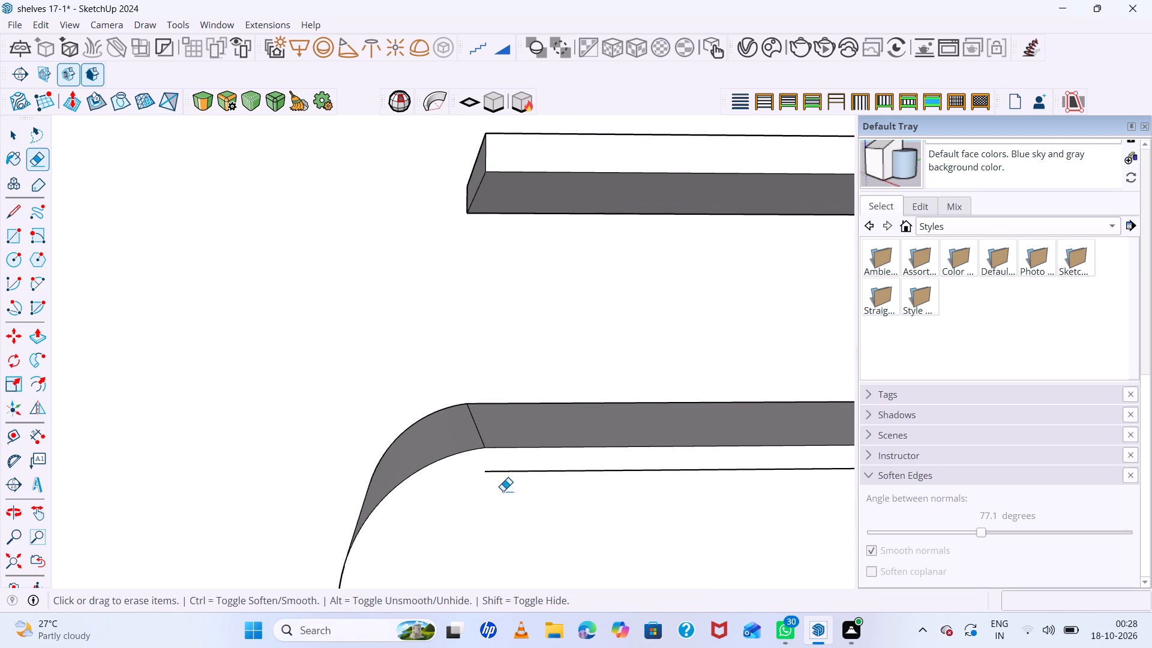
pyautogui.moveTo(508, 489); pyautogui.dragTo(510, 450, button='middle')
pyautogui.click(508, 445)
pyautogui.scroll(-14, 476, 457)
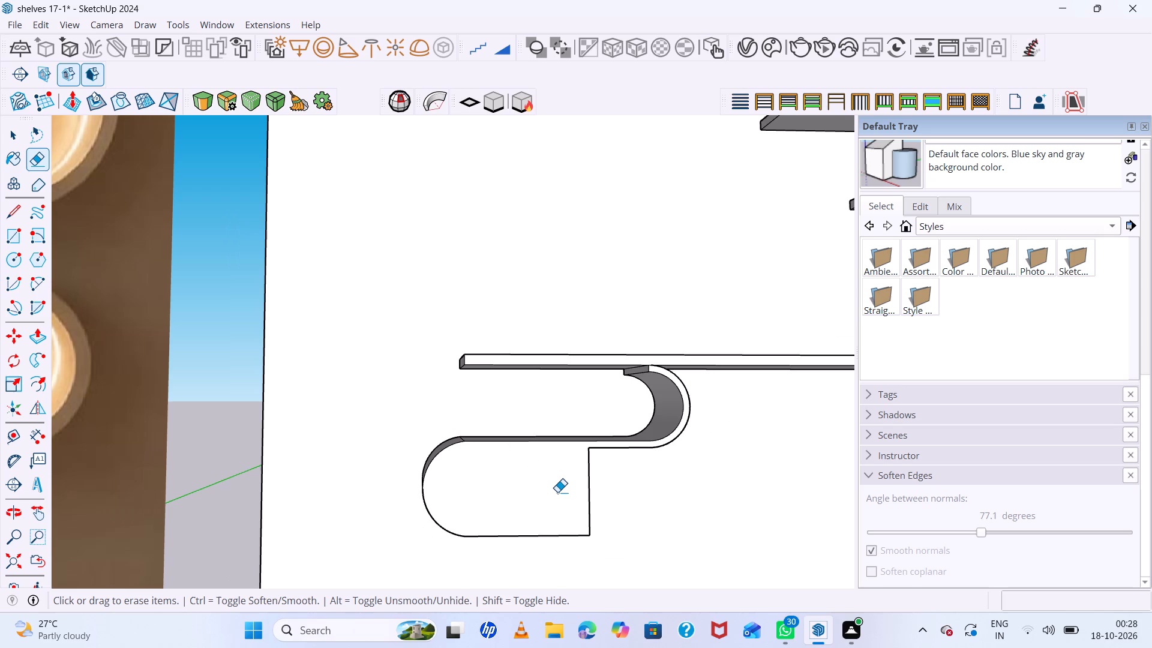
# Undo the erasure of the horizontal and short vertical edges between the shelf front and the round-ended block.
pyautogui.hotkey('ctrl', 'z')
pyautogui.hotkey('ctrl', 'z')
pyautogui.press('space')
pyautogui.click(494, 475)
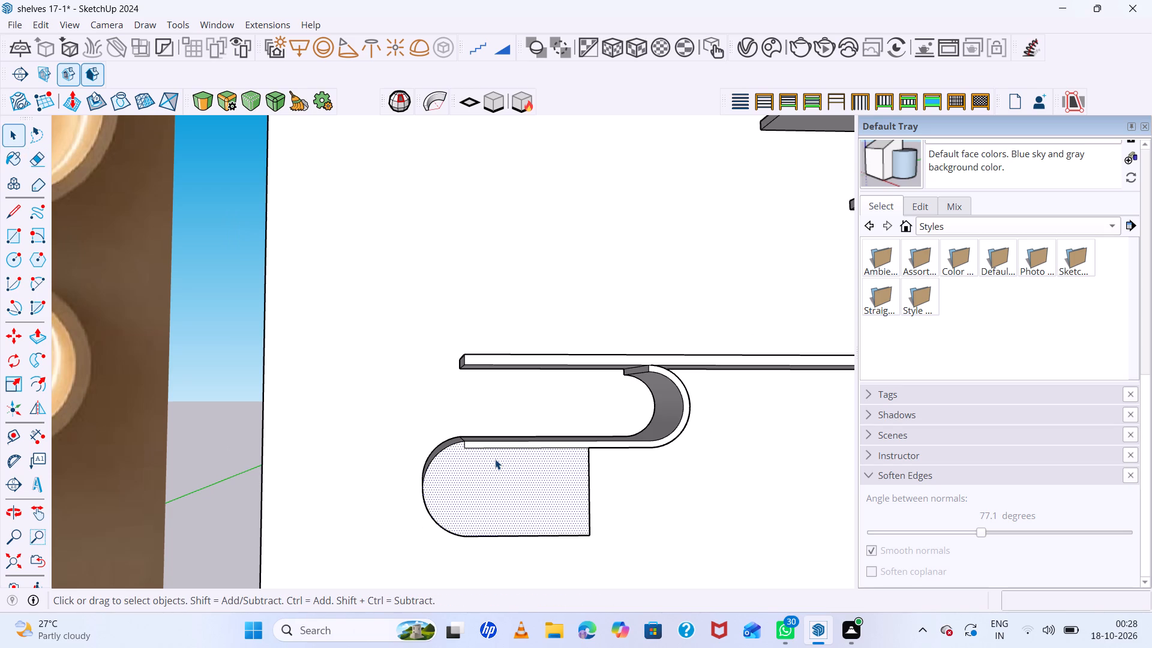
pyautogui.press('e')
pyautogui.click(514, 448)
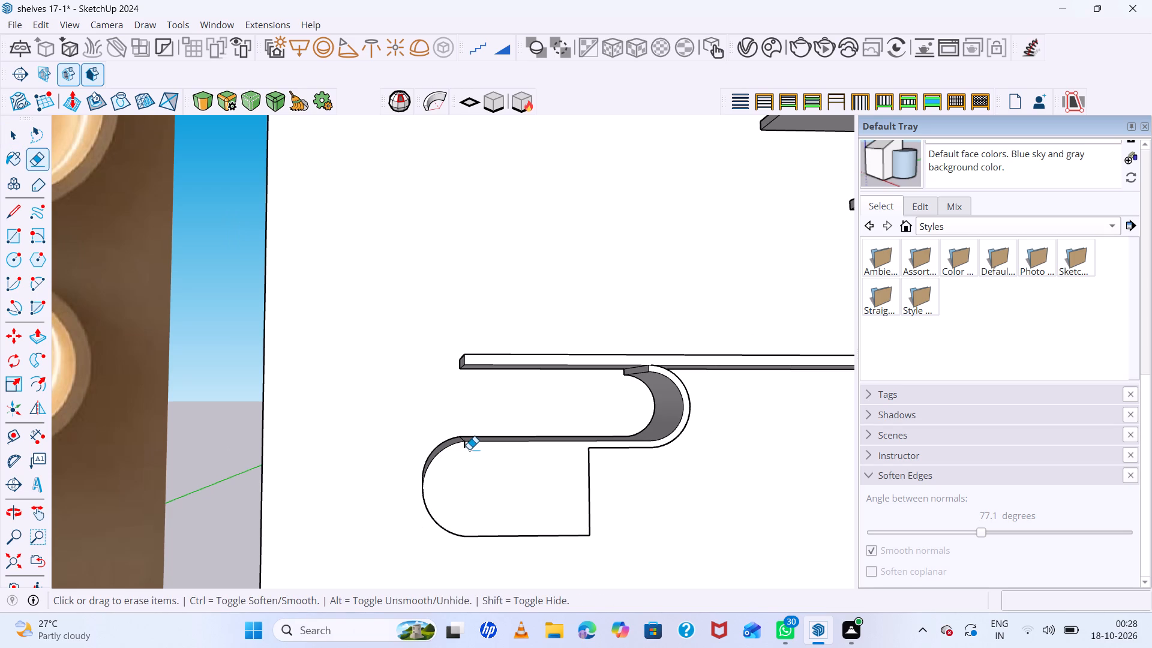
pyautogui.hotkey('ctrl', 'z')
# Offset the outline of the round-ended block's front face about 1" inward.
pyautogui.press('space')
pyautogui.click(499, 497)
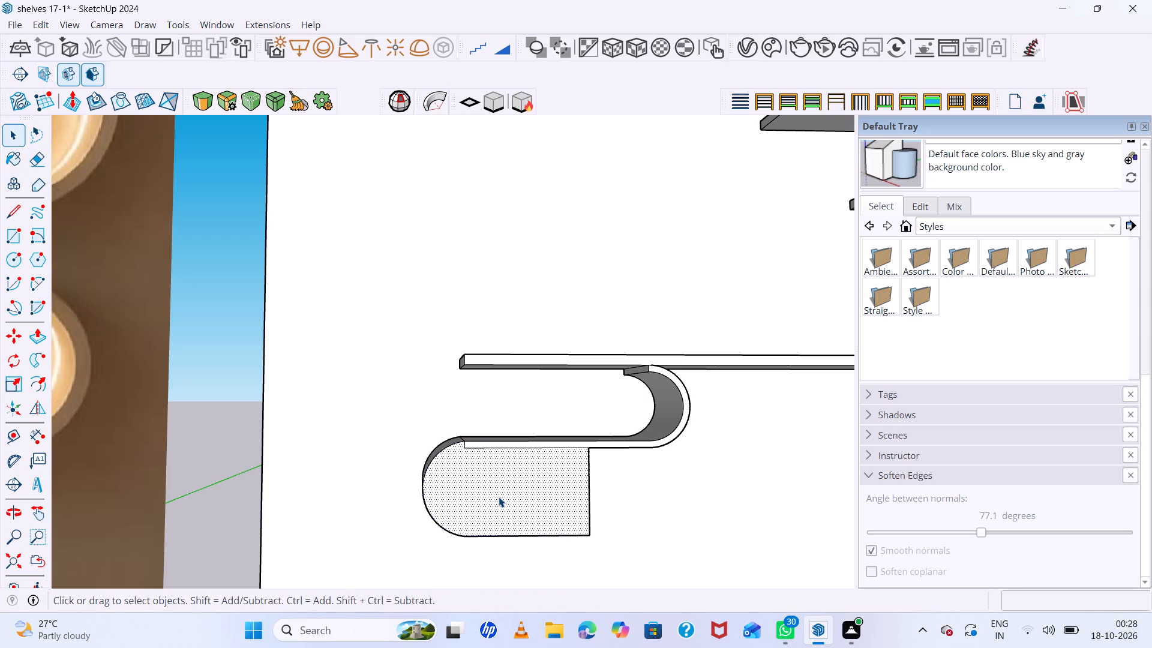
pyautogui.press('f')
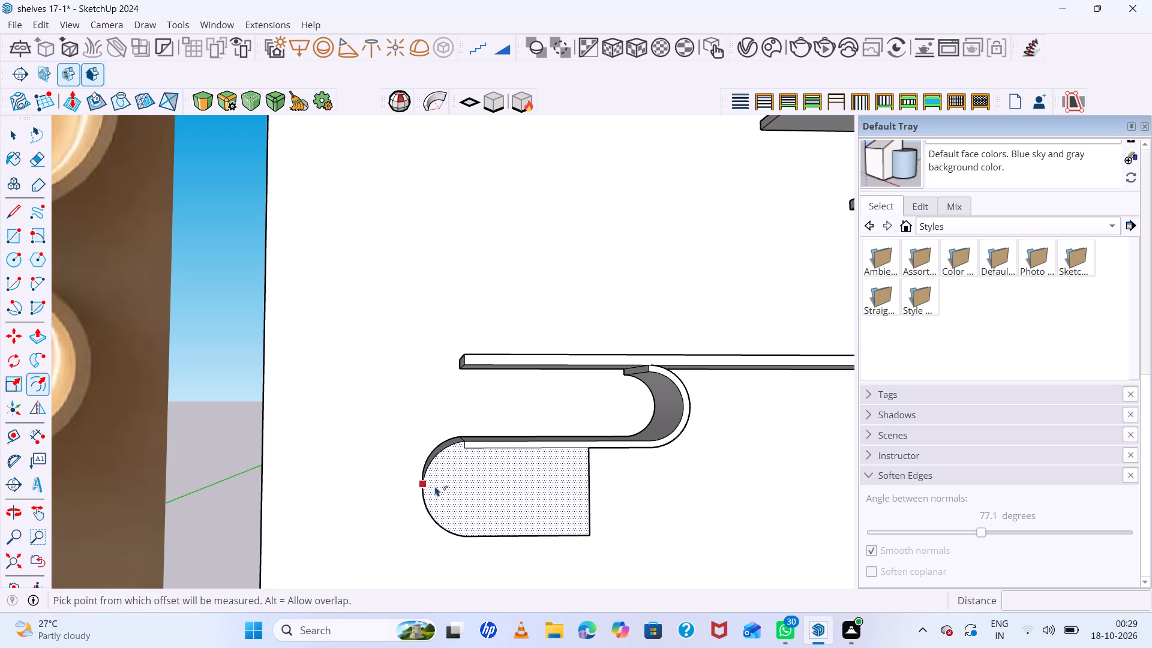
pyautogui.click(435, 486)
pyautogui.scroll(5, 437, 486)
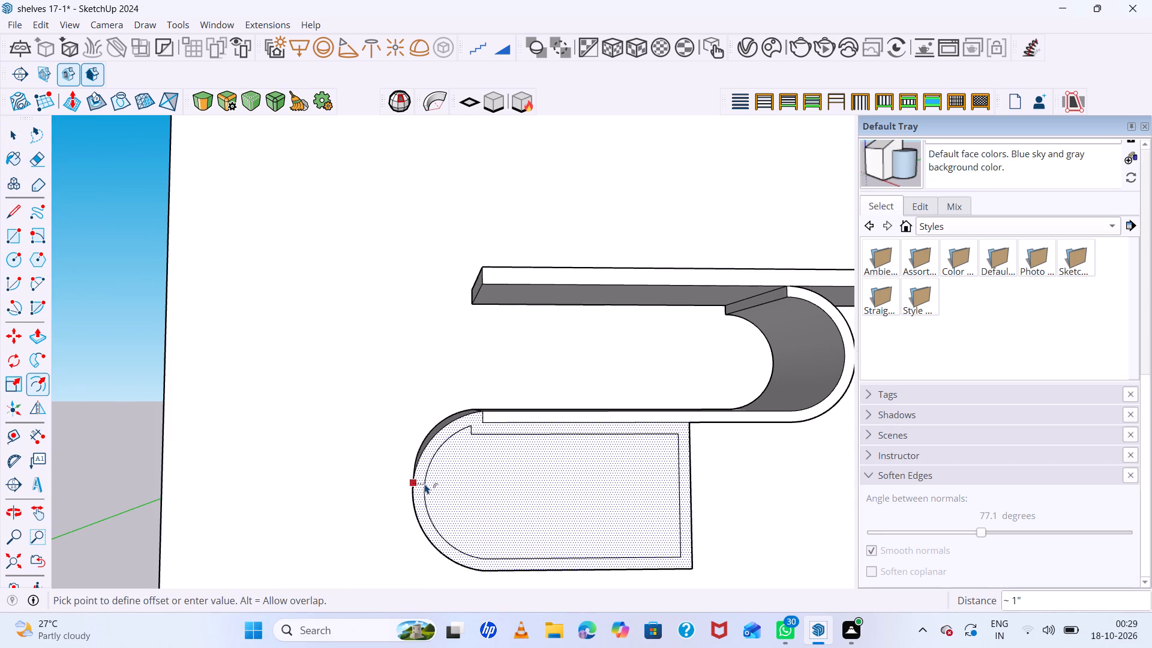
pyautogui.click(425, 484)
# Move the offset outline's upper horizontal edge up onto the bottom edge of the shelf's front face.
pyautogui.scroll(5, 621, 441)
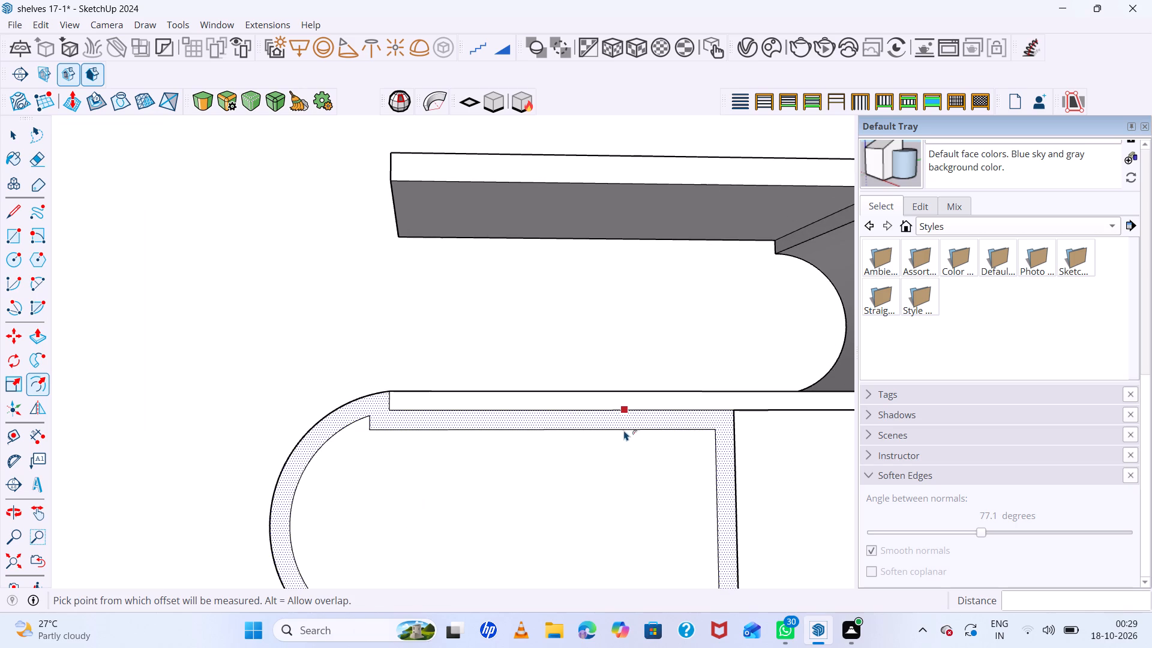
pyautogui.press('space')
pyautogui.click(620, 430)
pyautogui.press('m')
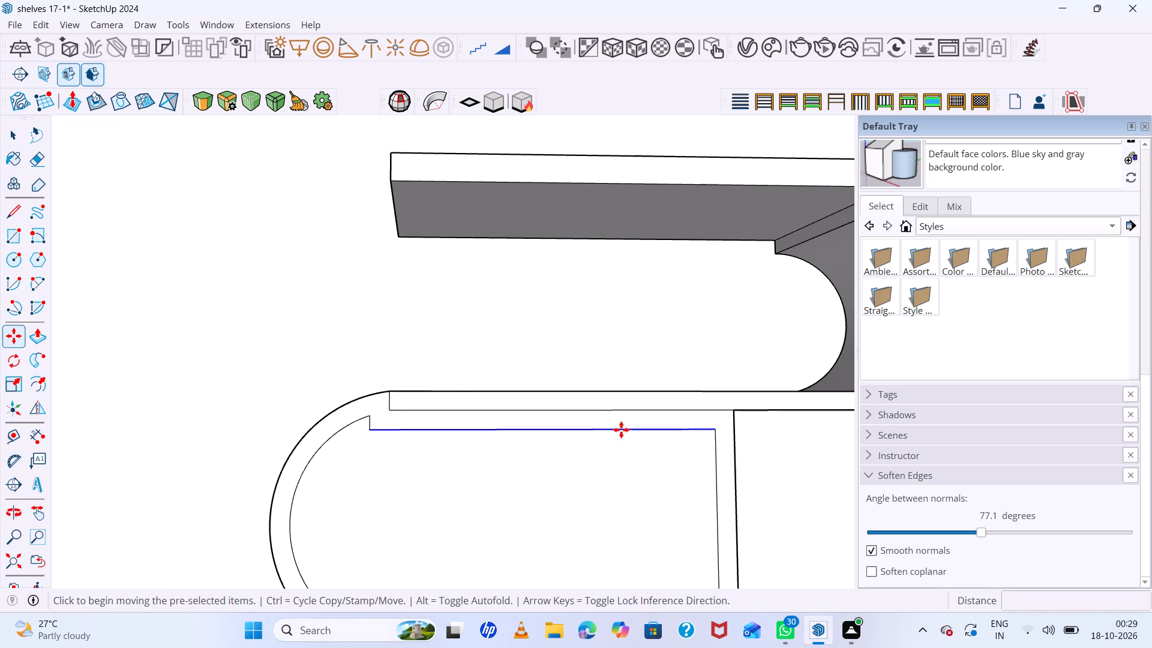
pyautogui.click(621, 430)
pyautogui.click(617, 410)
# Erase the short horizontal and vertical stub edges left at the upper end of the inner arc.
pyautogui.scroll(3, 436, 415)
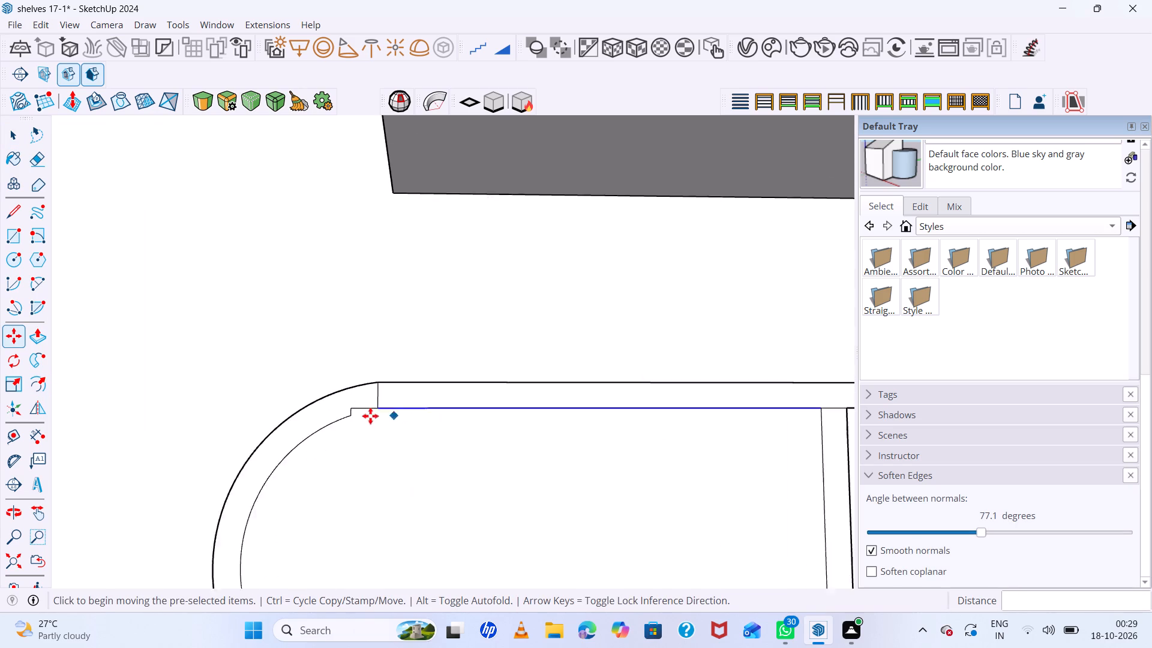
pyautogui.scroll(7, 370, 416)
pyautogui.press('space')
pyautogui.click(348, 397)
pyautogui.click(355, 402)
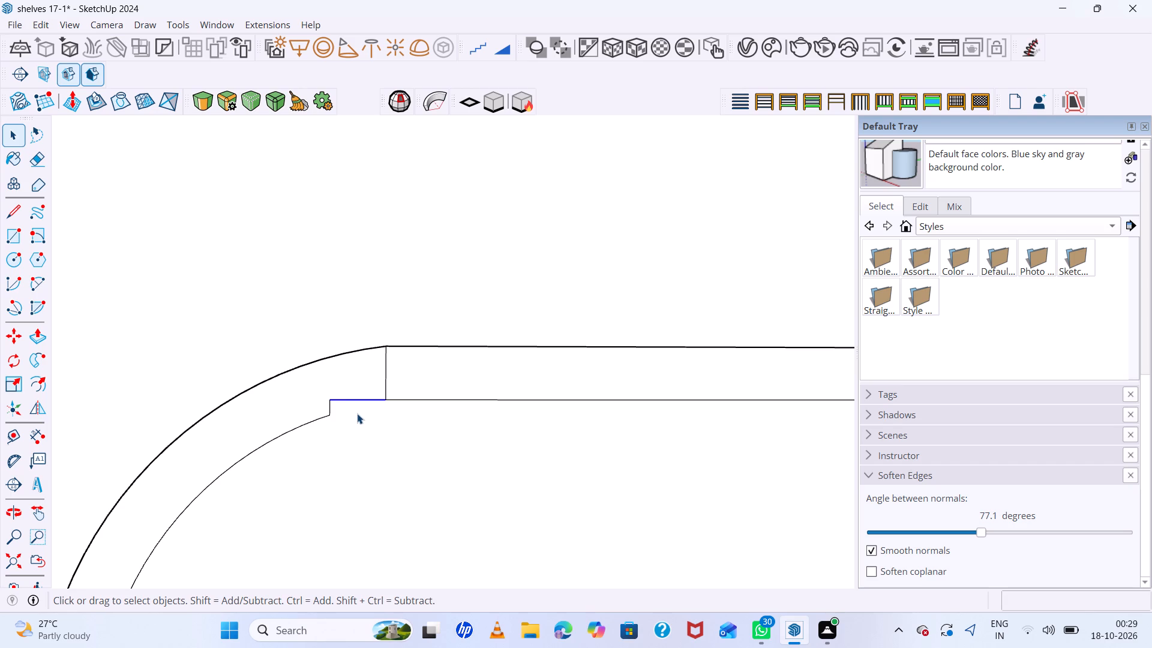
pyautogui.press('e')
pyautogui.click(355, 401)
pyautogui.click(330, 403)
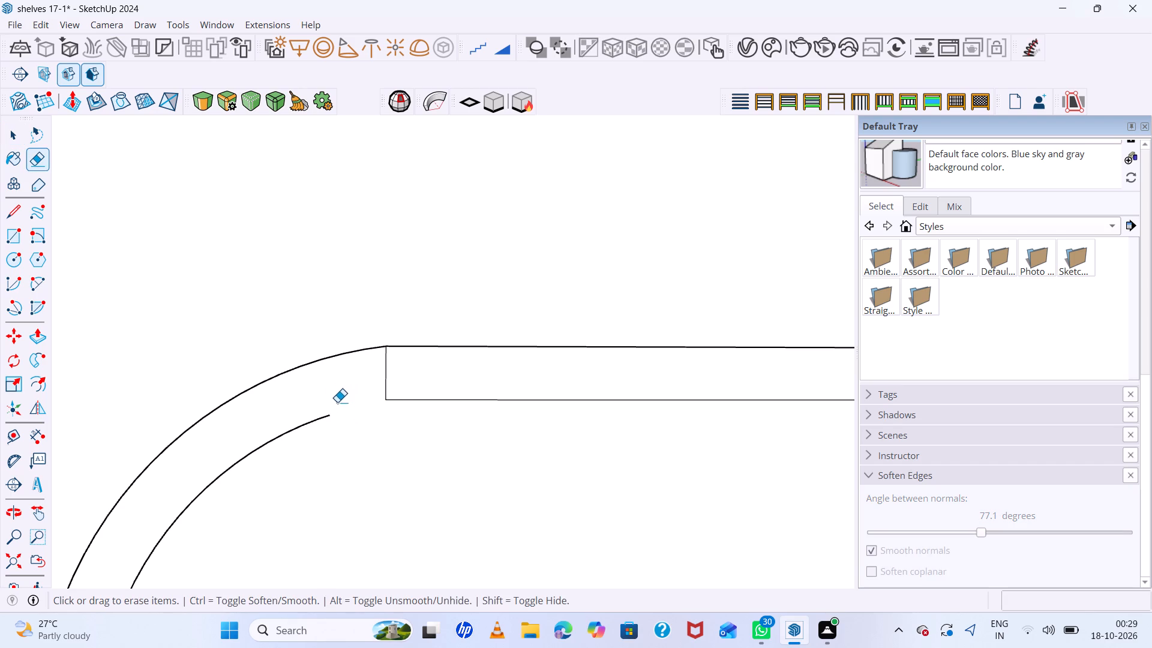
# Draw a line about 1" long from the inner arc's upper end to the lower corner of the shelf's front face.
pyautogui.press('l')
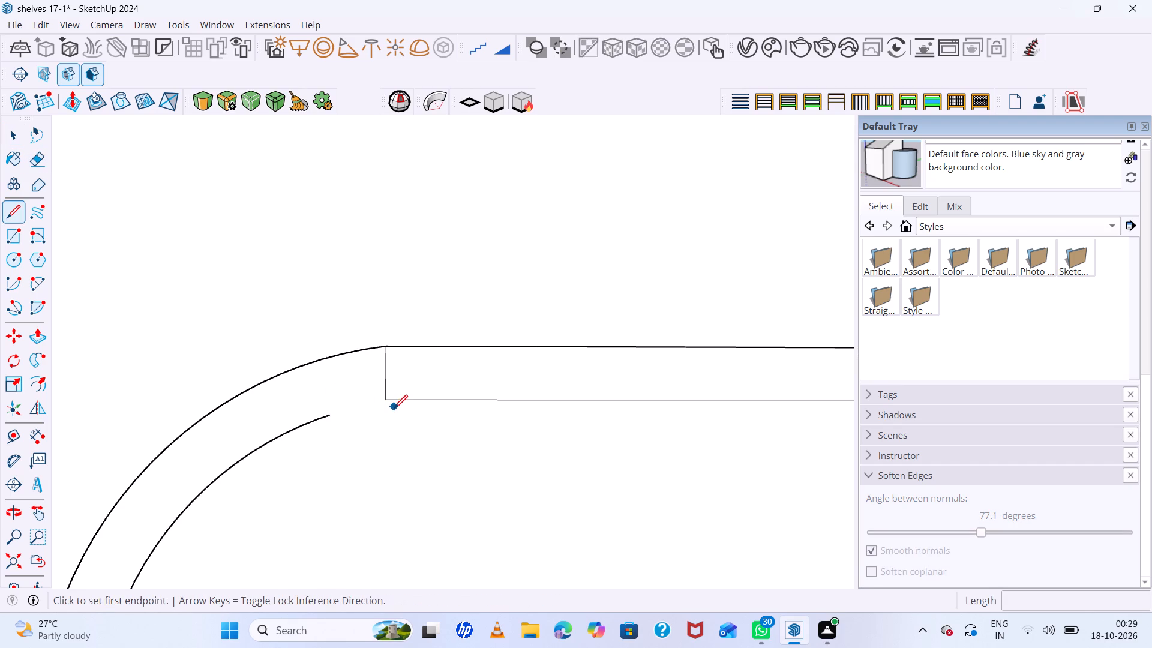
pyautogui.click(328, 418)
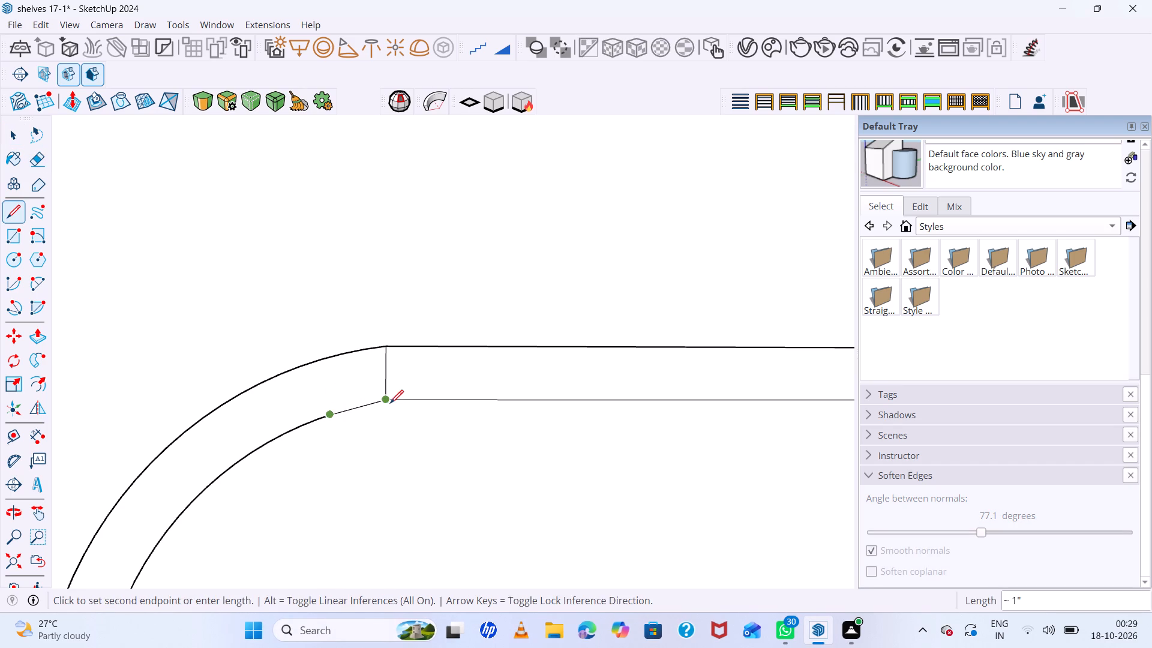
pyautogui.click(387, 400)
pyautogui.scroll(-6, 441, 390)
pyautogui.press('space')
pyautogui.scroll(-10, 392, 391)
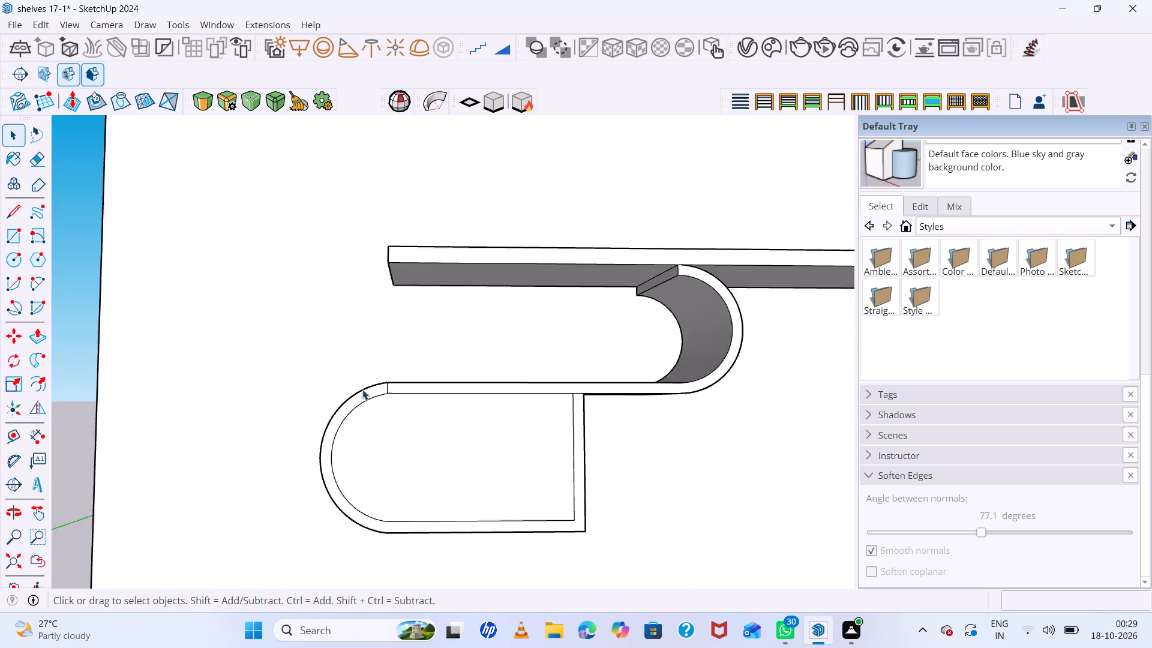
pyautogui.scroll(-11, 362, 389)
# Erase the short vertical edge dividing the shelf's front face from the curved rim.
pyautogui.scroll(7, 407, 396)
pyautogui.press('space')
pyautogui.scroll(1, 389, 388)
pyautogui.press('r')
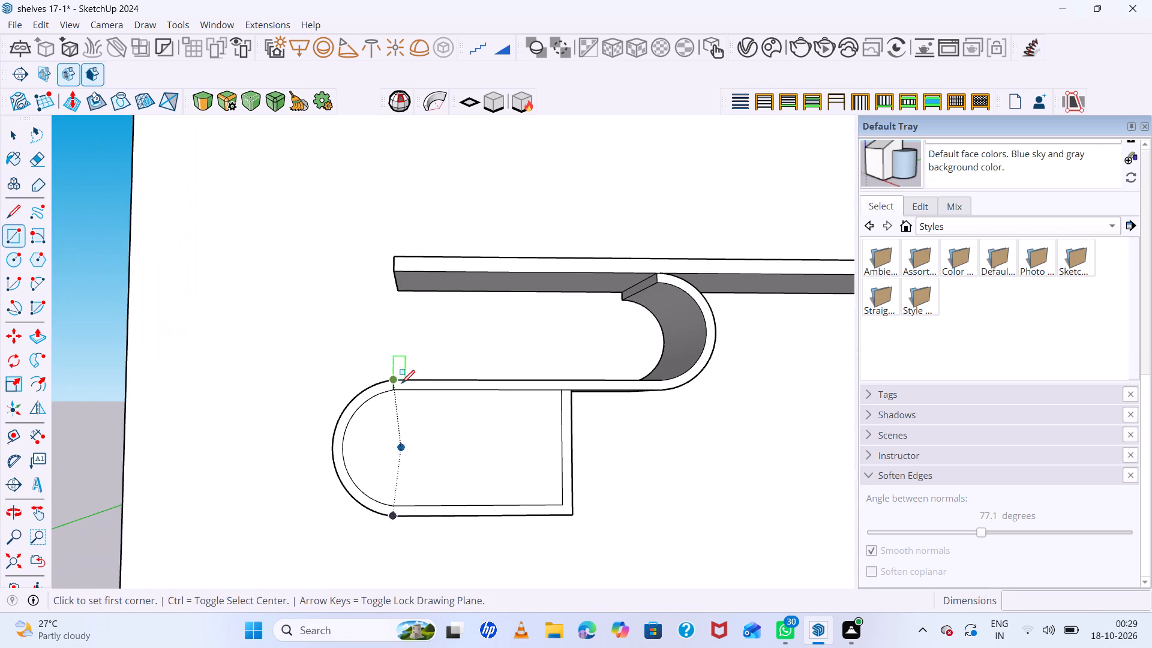
pyautogui.press('e')
pyautogui.click(396, 385)
pyautogui.click(392, 386)
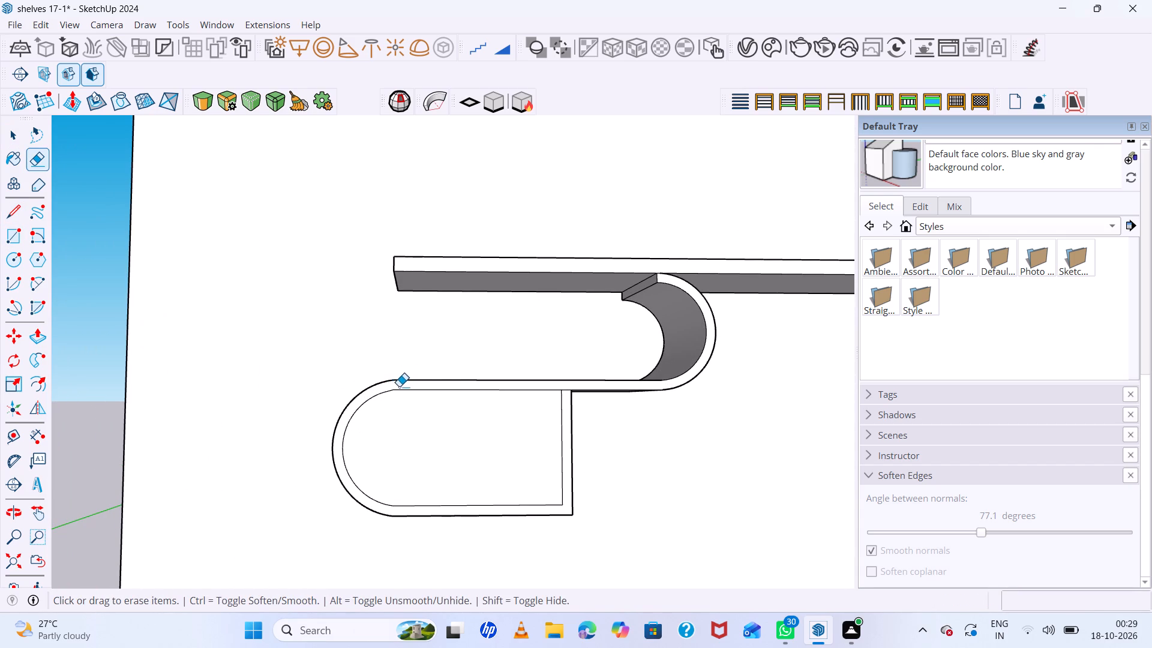
# Move the inner outline's vertical edge about 1" onto the block's straight outer edge, leaving that end open.
pyautogui.scroll(-7, 455, 385)
pyautogui.scroll(5, 537, 420)
pyautogui.press('space')
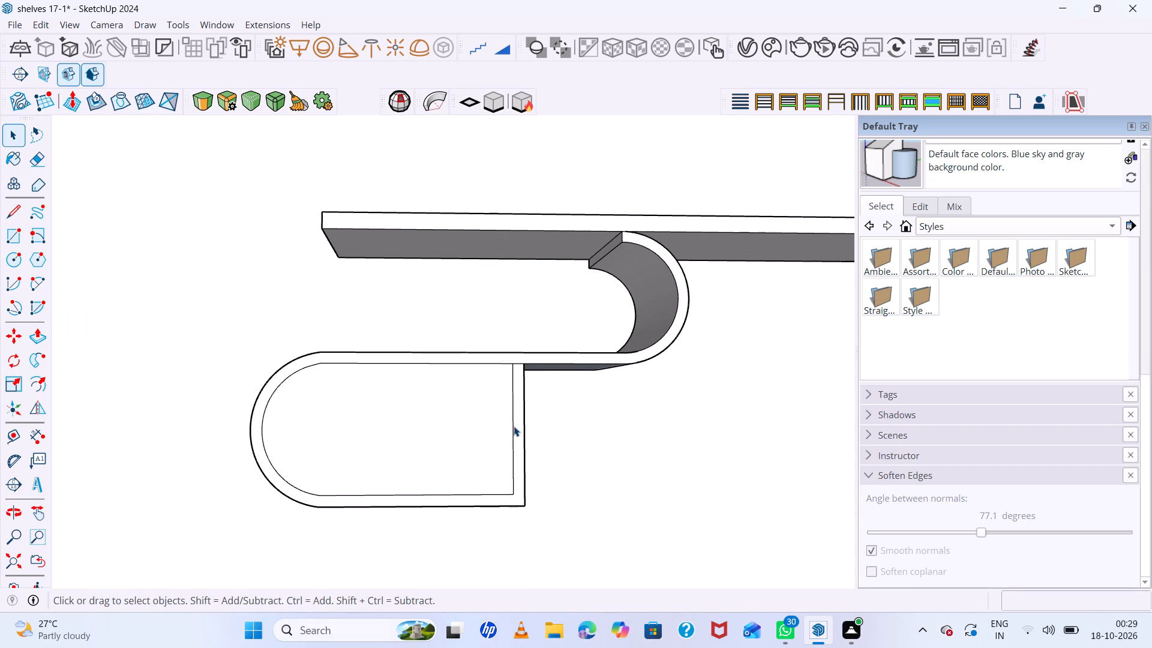
pyautogui.click(513, 427)
pyautogui.press('m')
pyautogui.click(513, 427)
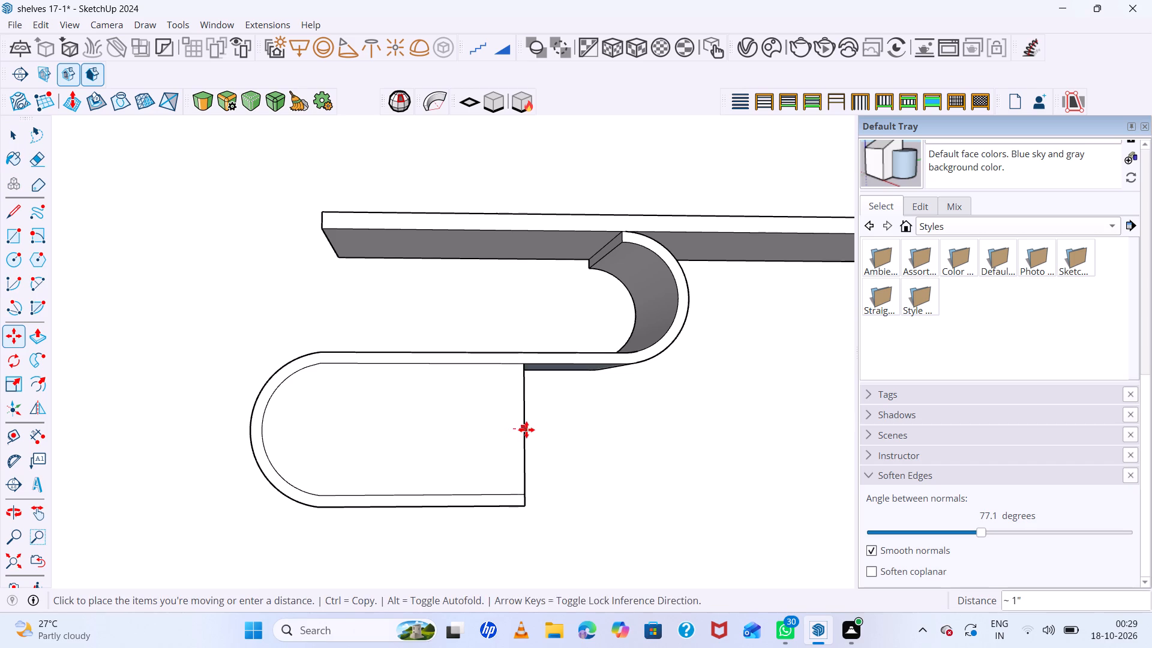
pyautogui.click(526, 430)
# Push the inner face of the round-ended block back 9" to the wall to hollow out the shelf.
pyautogui.scroll(-8, 464, 444)
pyautogui.moveTo(491, 443); pyautogui.dragTo(512, 497, button='middle')
pyautogui.press('space')
pyautogui.click(457, 440)
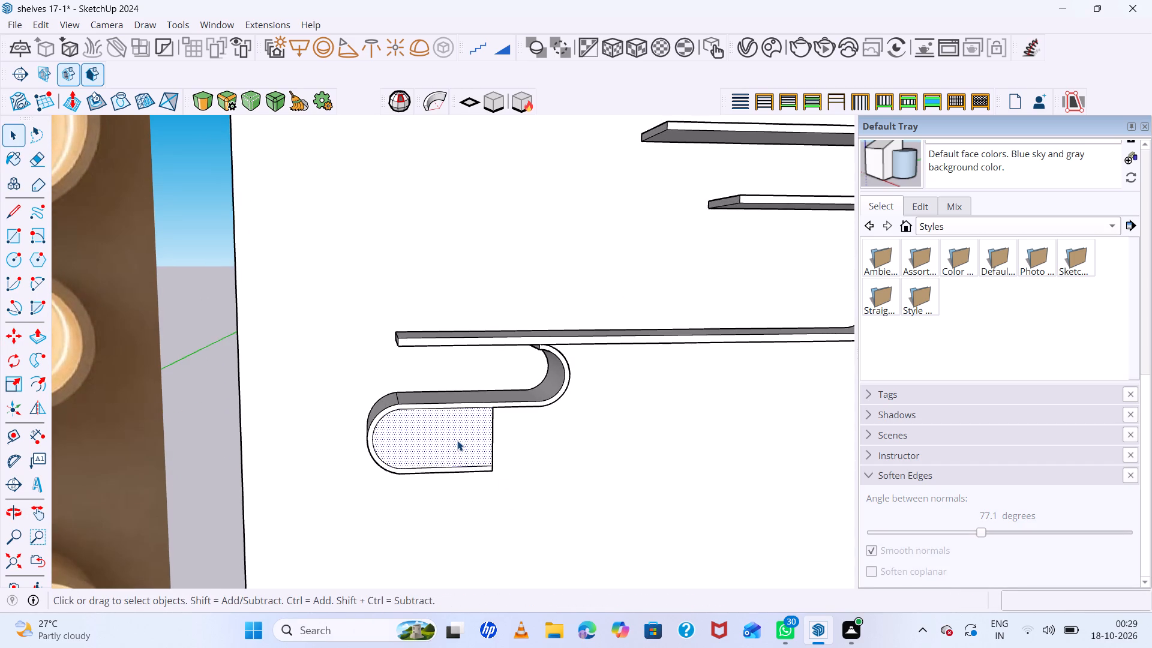
pyautogui.press('p')
pyautogui.click(457, 440)
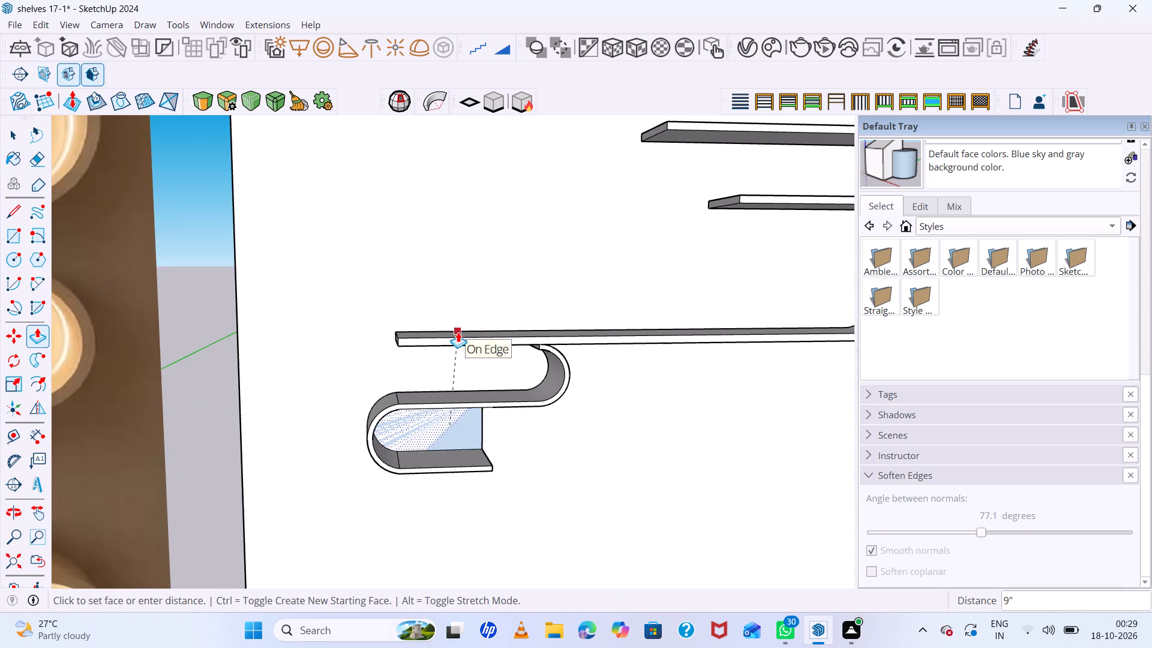
pyautogui.click(458, 332)
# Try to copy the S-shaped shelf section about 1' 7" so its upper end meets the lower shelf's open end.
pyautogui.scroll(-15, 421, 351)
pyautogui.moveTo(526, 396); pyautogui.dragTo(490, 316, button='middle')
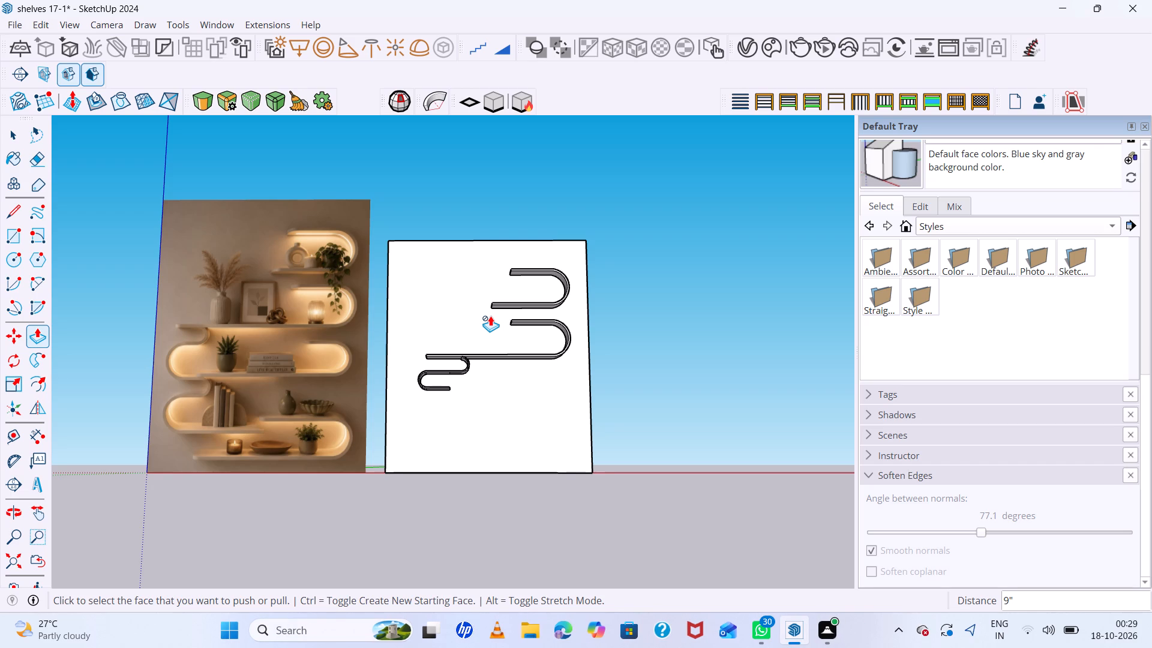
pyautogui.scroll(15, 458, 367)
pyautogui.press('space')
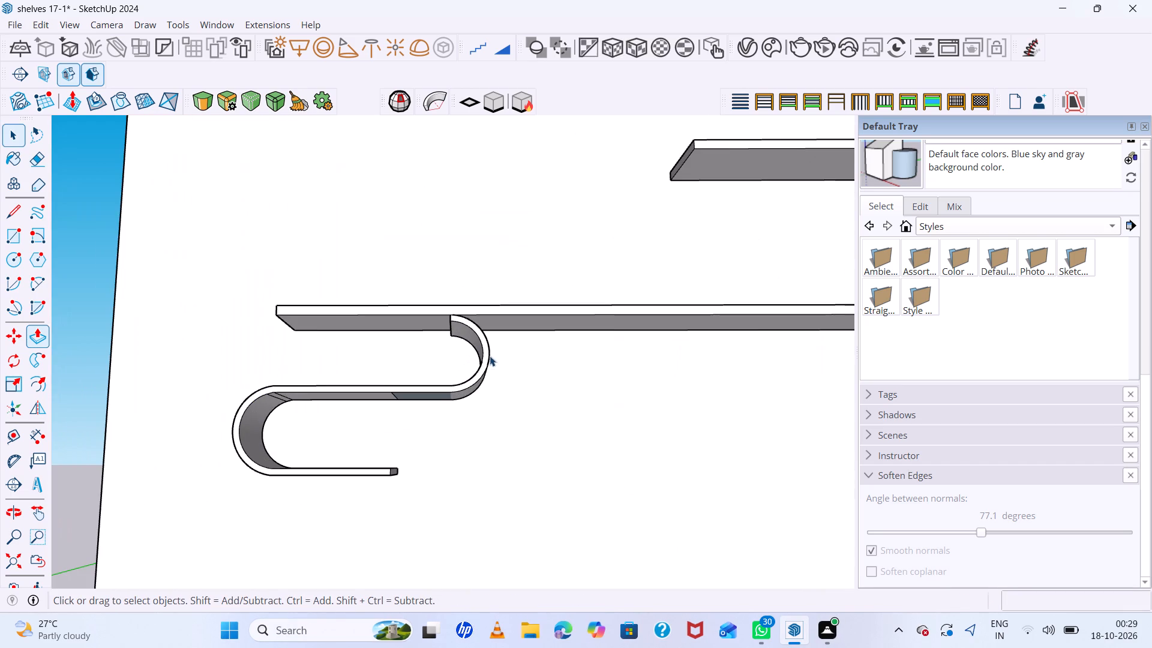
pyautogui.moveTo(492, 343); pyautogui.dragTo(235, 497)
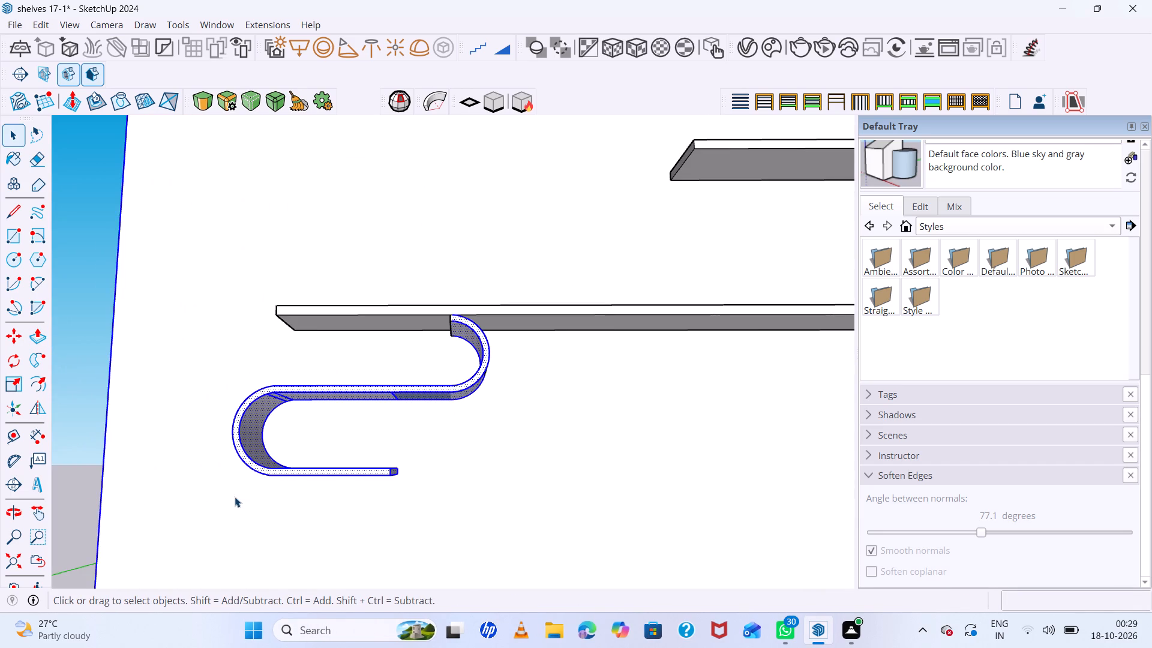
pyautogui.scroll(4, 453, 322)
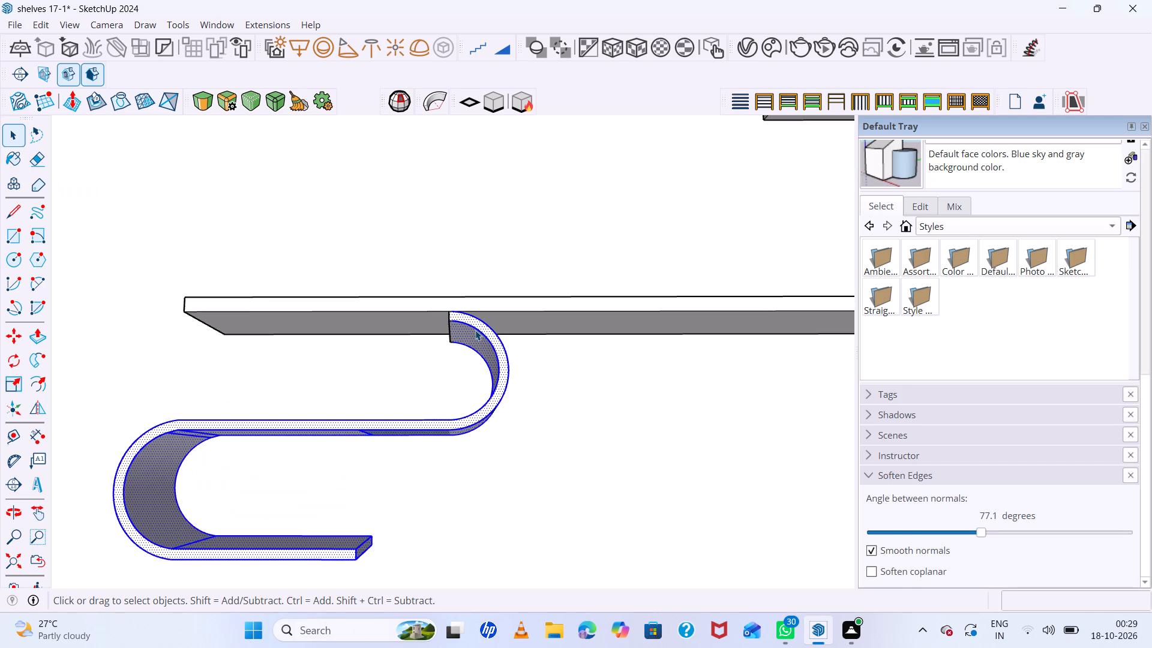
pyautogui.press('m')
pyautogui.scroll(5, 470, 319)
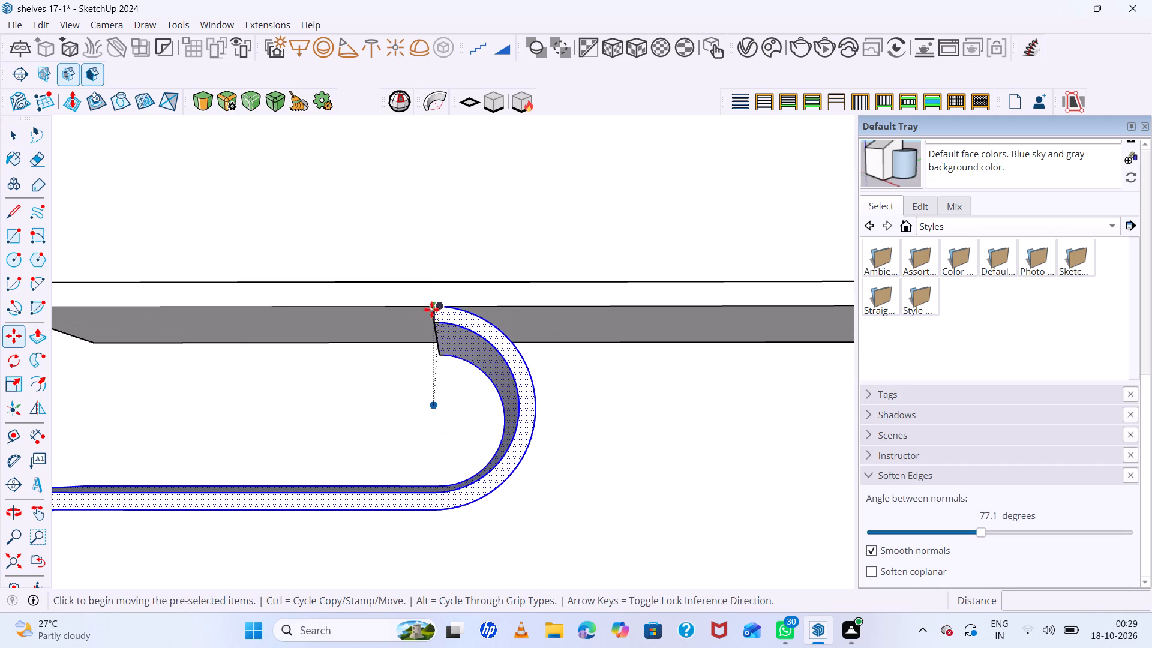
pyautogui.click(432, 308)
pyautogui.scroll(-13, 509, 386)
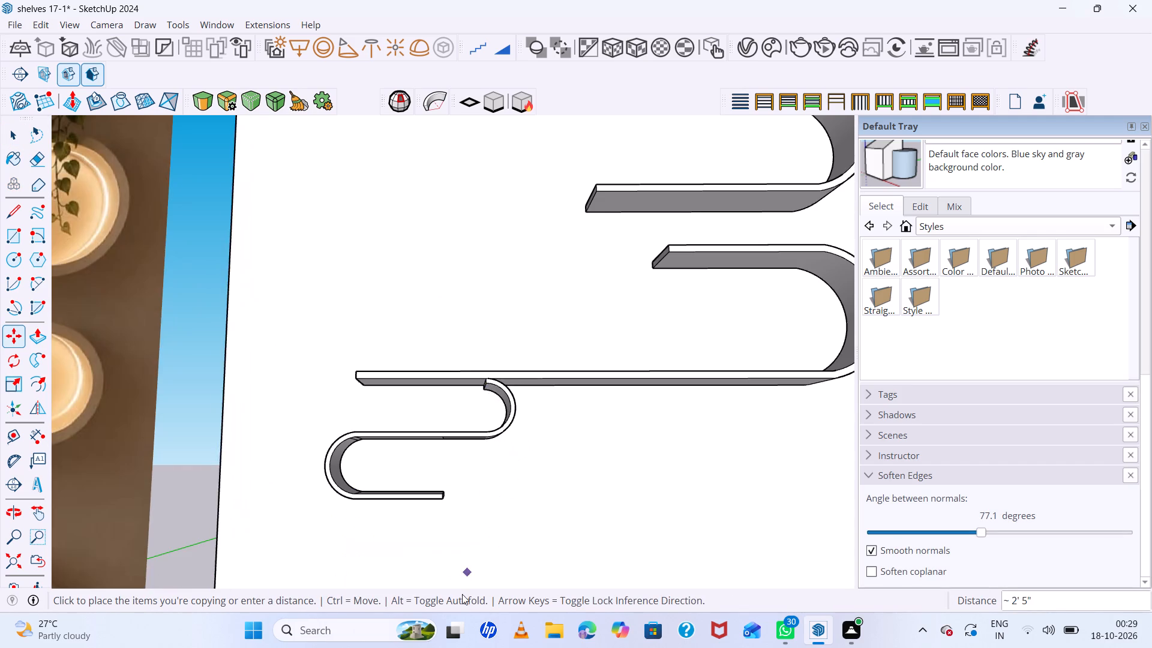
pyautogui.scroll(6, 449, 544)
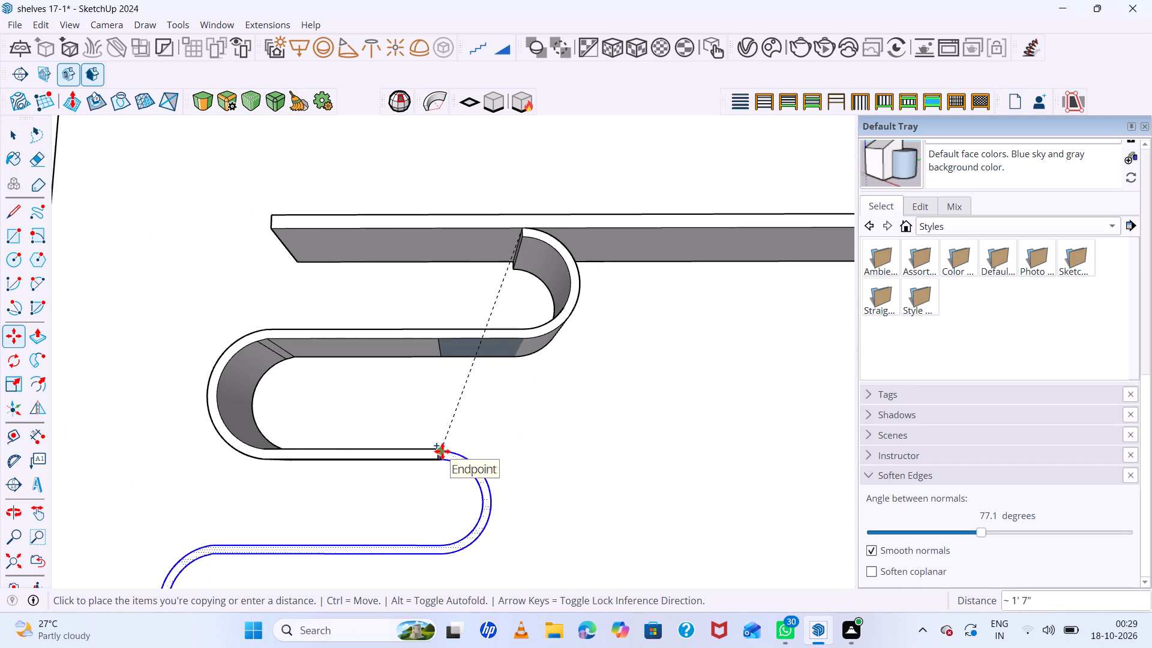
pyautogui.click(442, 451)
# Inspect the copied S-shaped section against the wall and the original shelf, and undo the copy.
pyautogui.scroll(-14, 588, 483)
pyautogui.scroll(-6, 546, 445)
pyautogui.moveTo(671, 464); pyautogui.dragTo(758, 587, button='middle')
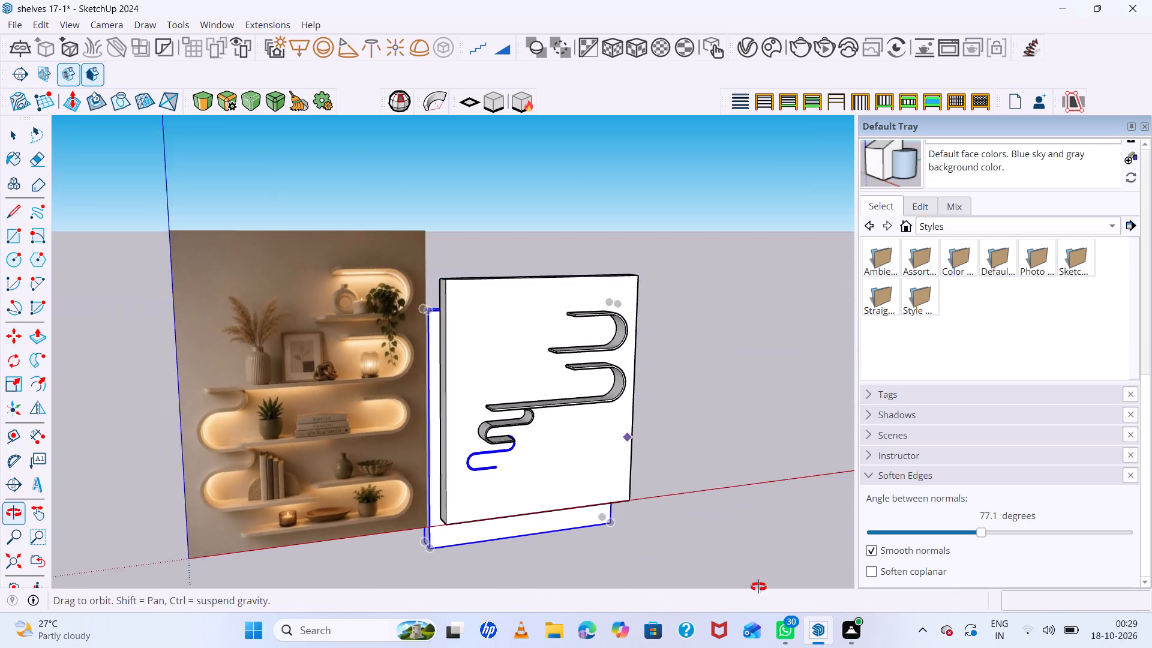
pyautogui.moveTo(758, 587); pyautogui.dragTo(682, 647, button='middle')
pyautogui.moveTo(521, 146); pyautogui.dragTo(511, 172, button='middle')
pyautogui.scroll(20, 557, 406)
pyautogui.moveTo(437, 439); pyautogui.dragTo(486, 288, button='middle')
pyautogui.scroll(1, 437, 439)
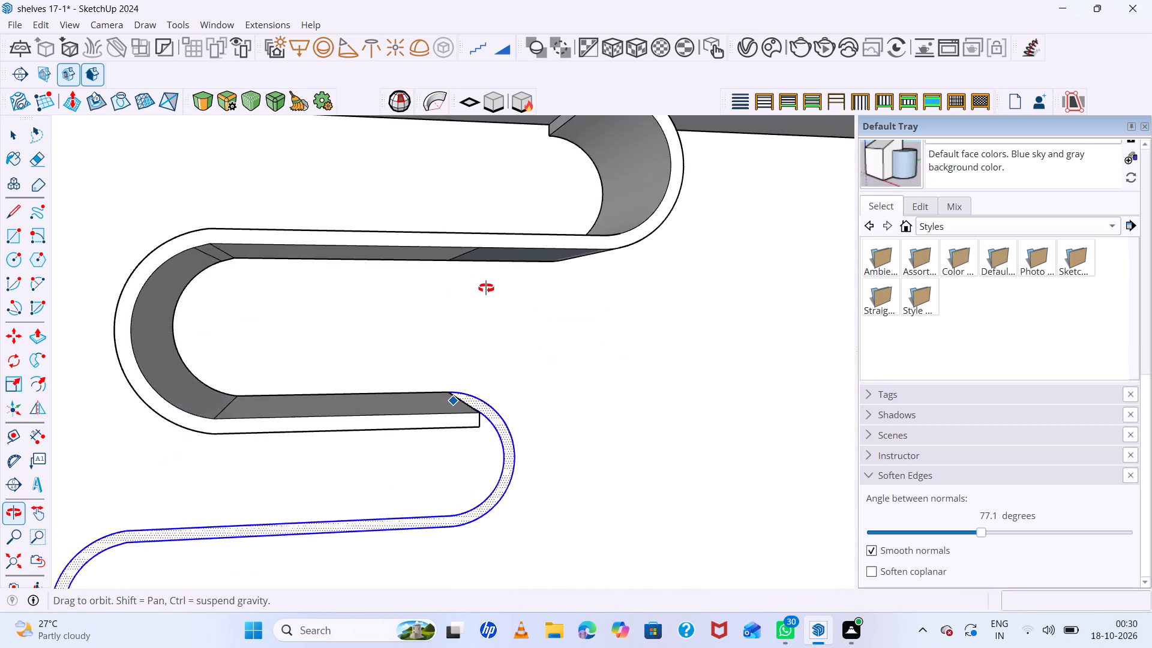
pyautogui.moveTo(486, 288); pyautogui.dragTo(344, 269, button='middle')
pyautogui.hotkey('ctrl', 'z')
# Copy the whole S-shaped shelf section down, snapping the back corner of its upper end to the original lower shelf's open end.
pyautogui.scroll(-7, 567, 361)
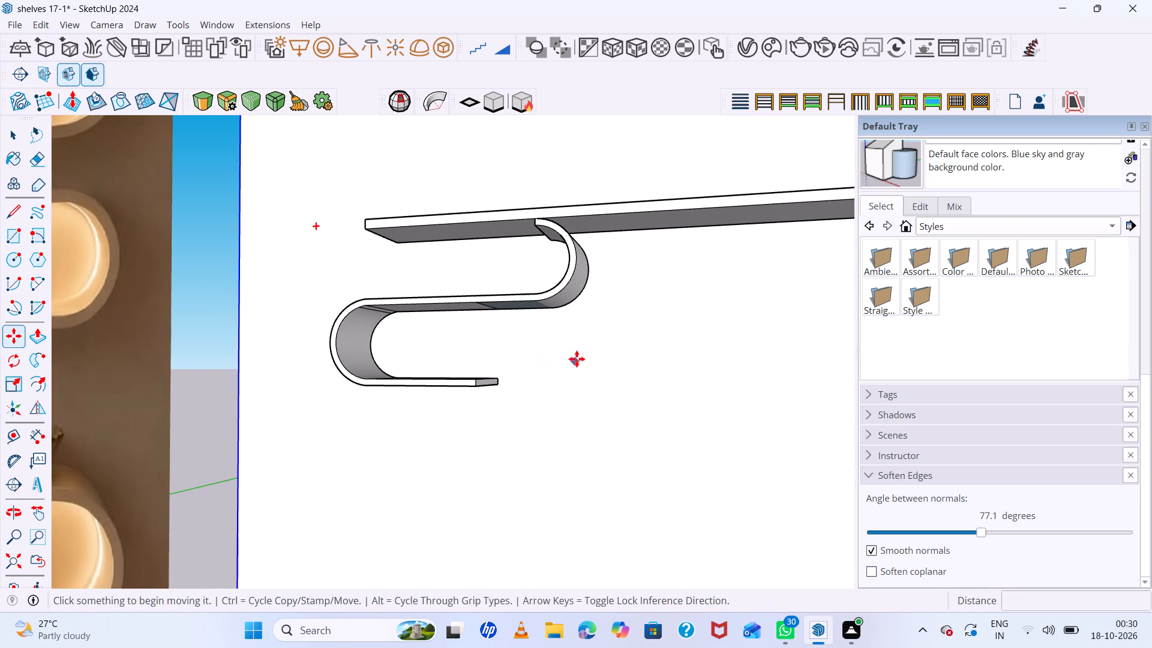
pyautogui.press('space')
pyautogui.moveTo(587, 260); pyautogui.dragTo(384, 412)
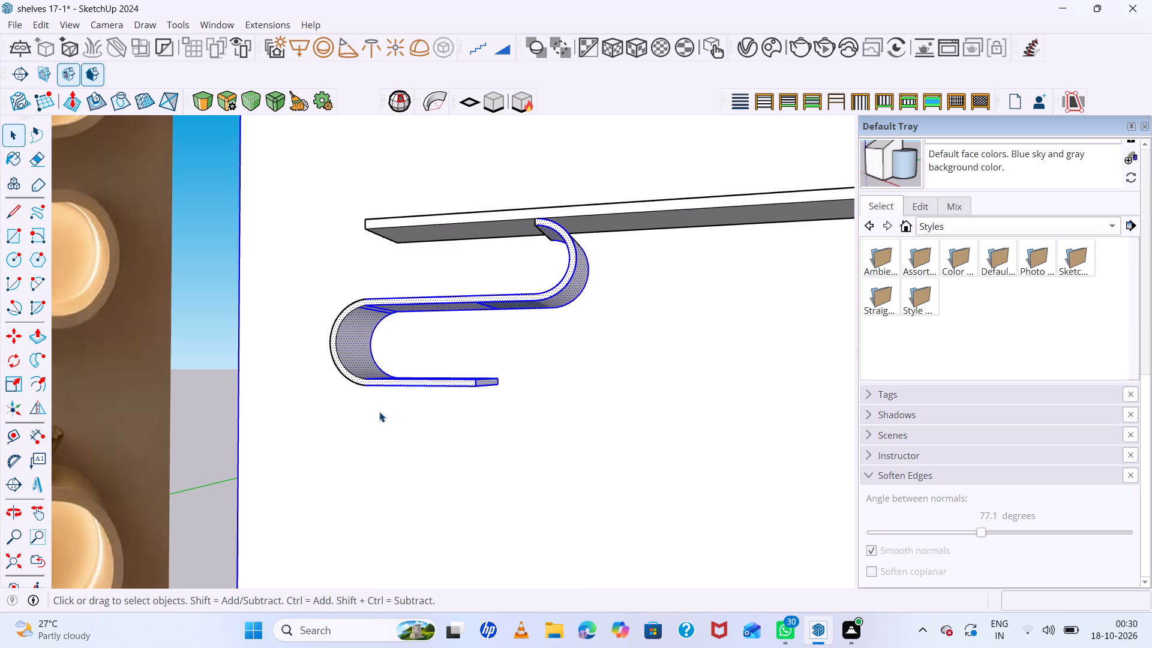
pyautogui.moveTo(595, 250); pyautogui.dragTo(340, 407)
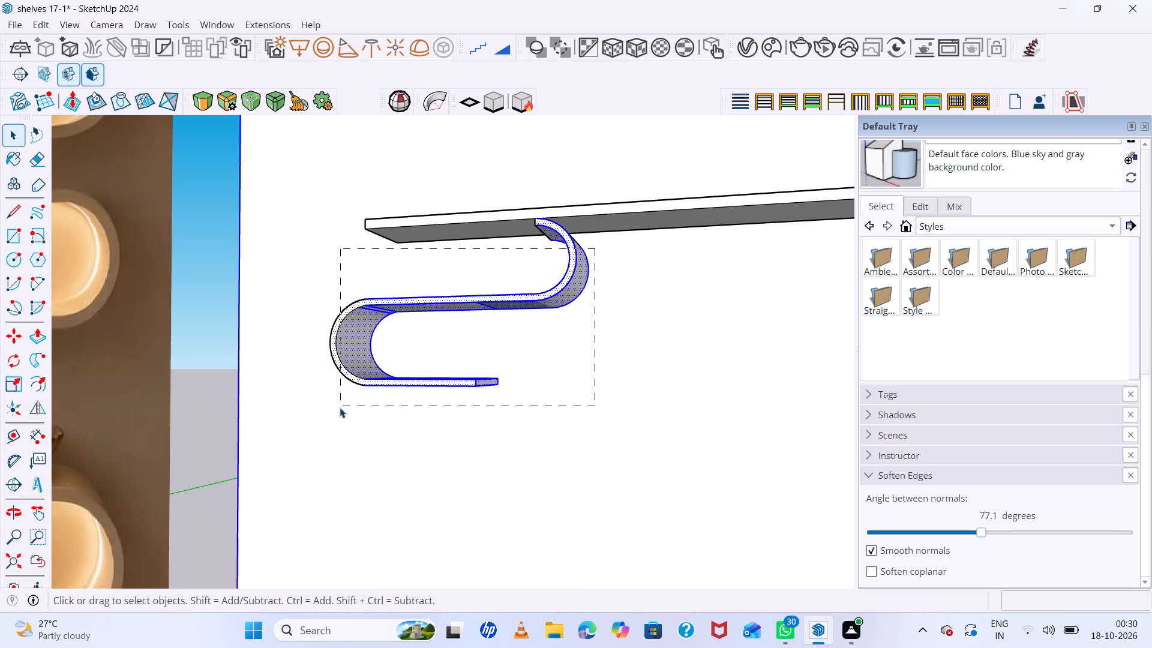
pyautogui.moveTo(340, 407); pyautogui.dragTo(302, 432)
pyautogui.moveTo(416, 379); pyautogui.dragTo(635, 523, button='middle')
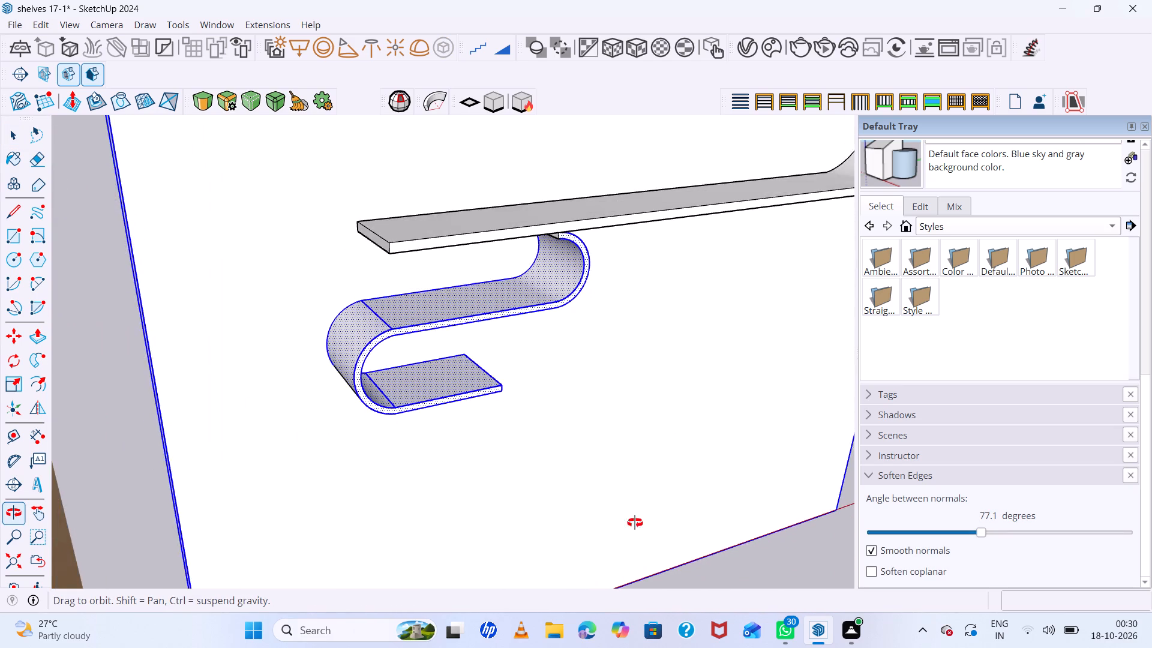
pyautogui.moveTo(635, 523); pyautogui.dragTo(633, 530, button='middle')
pyautogui.keyDown('shift'); pyautogui.click(364, 479); pyautogui.keyUp('shift')
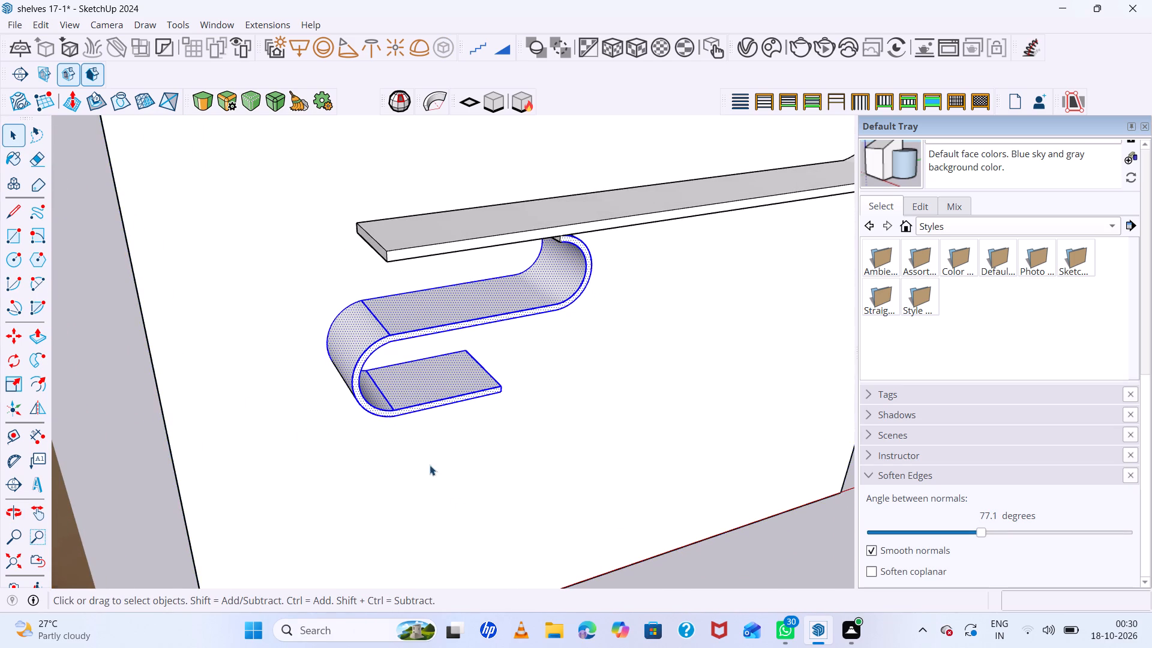
pyautogui.scroll(-7, 430, 465)
pyautogui.moveTo(514, 388); pyautogui.dragTo(422, 287, button='middle')
pyautogui.scroll(-1, 422, 287)
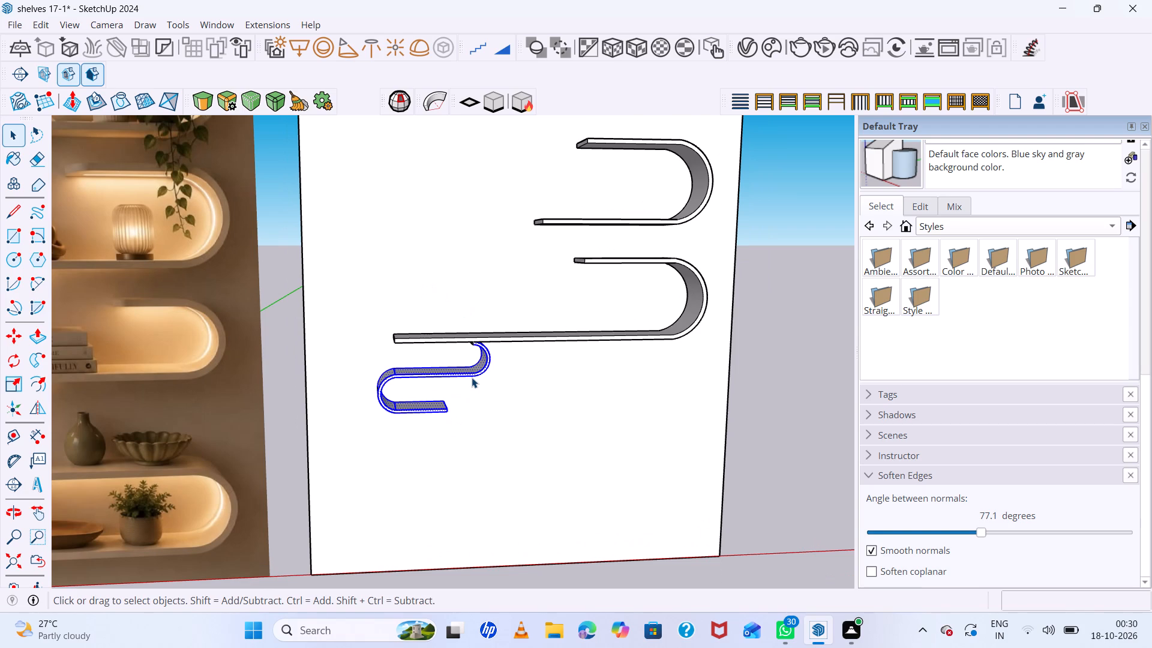
pyautogui.press('m')
pyautogui.scroll(7, 483, 380)
pyautogui.moveTo(502, 378); pyautogui.dragTo(496, 313, button='middle')
pyautogui.scroll(13, 455, 326)
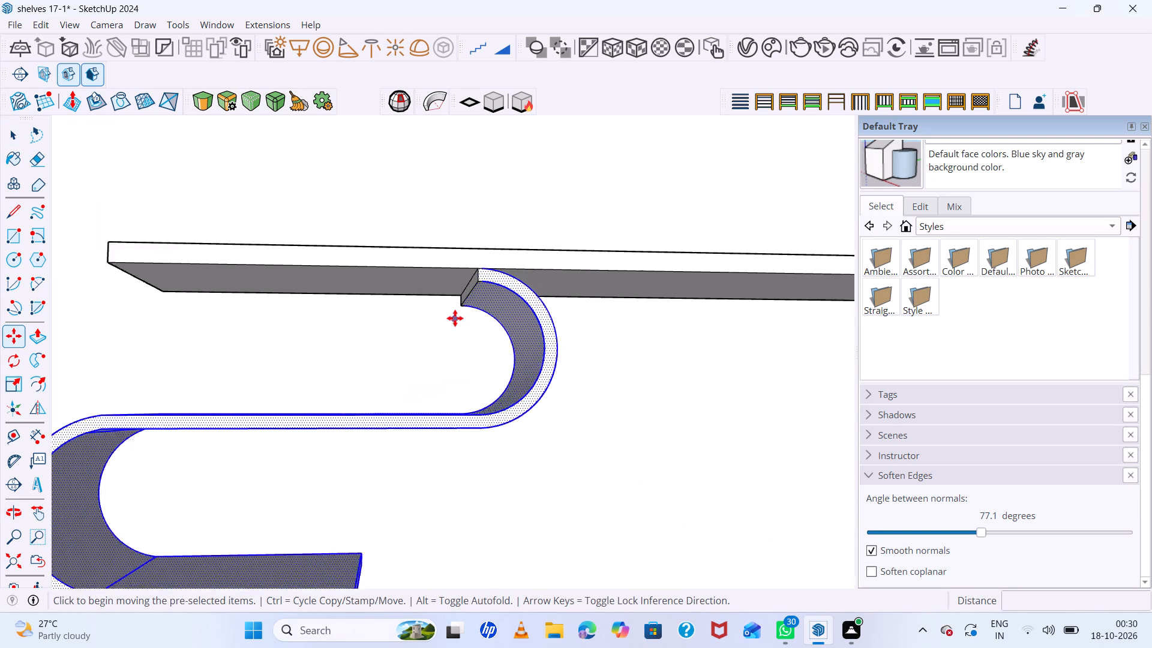
pyautogui.scroll(1, 455, 318)
pyautogui.click(467, 293)
pyautogui.scroll(-14, 506, 394)
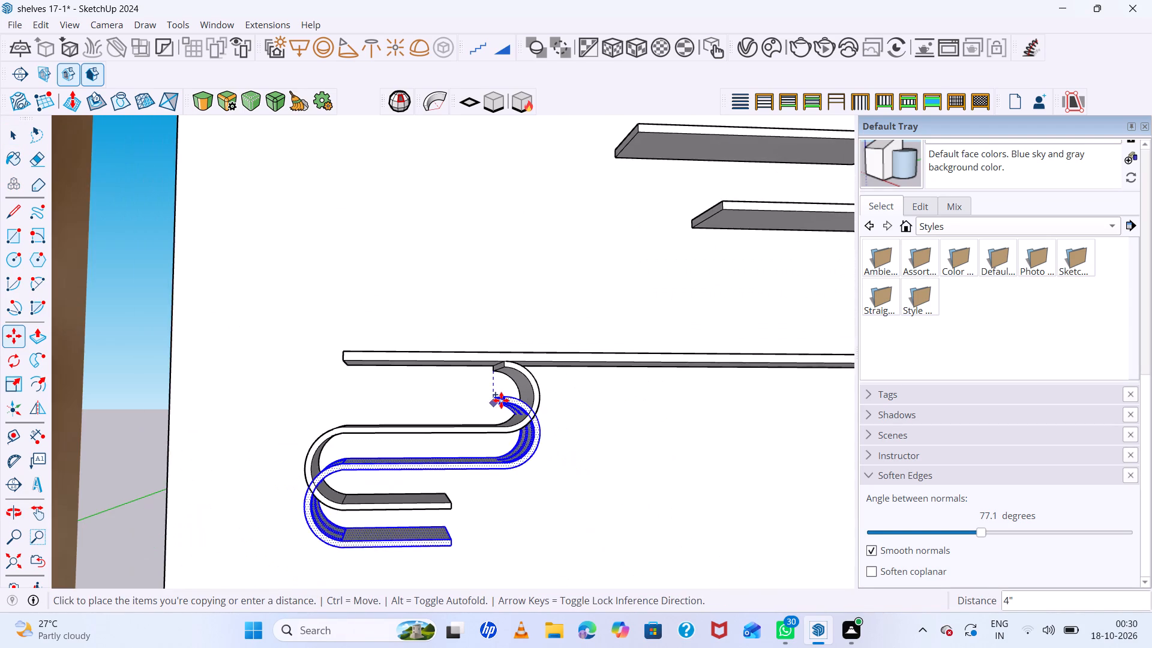
pyautogui.scroll(6, 493, 514)
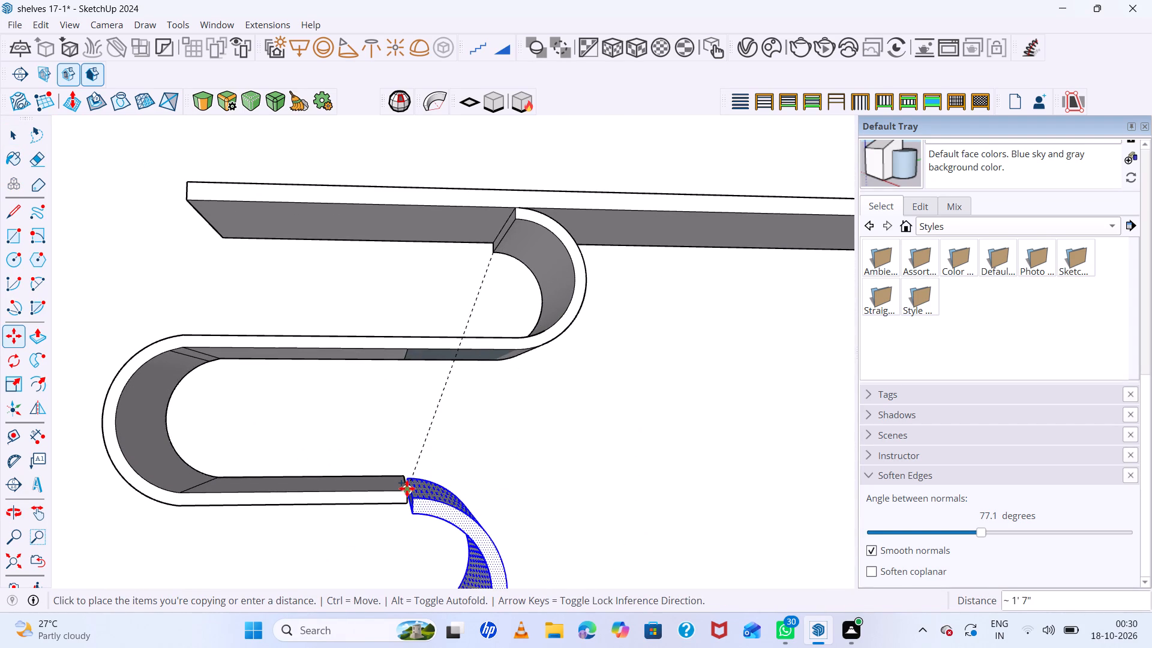
pyautogui.scroll(7, 409, 496)
pyautogui.moveTo(411, 500); pyautogui.dragTo(326, 490, button='middle')
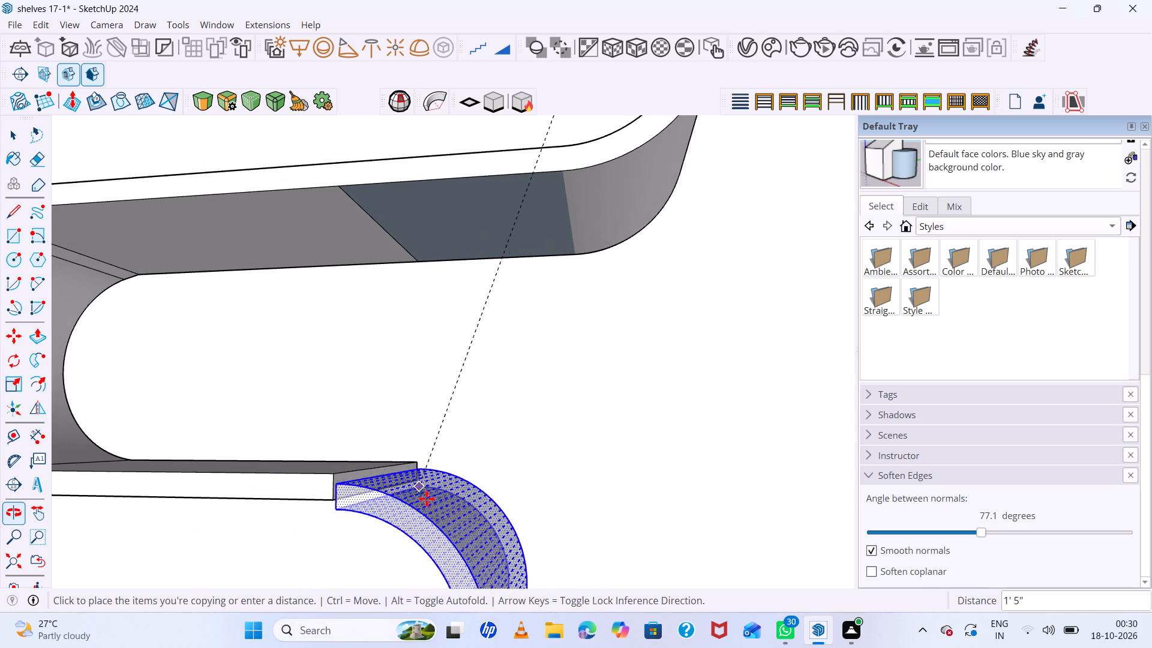
pyautogui.click(421, 479)
# Compare the stacked S-shaped sections on the wall with the shelves in the reference photo.
pyautogui.scroll(-10, 369, 462)
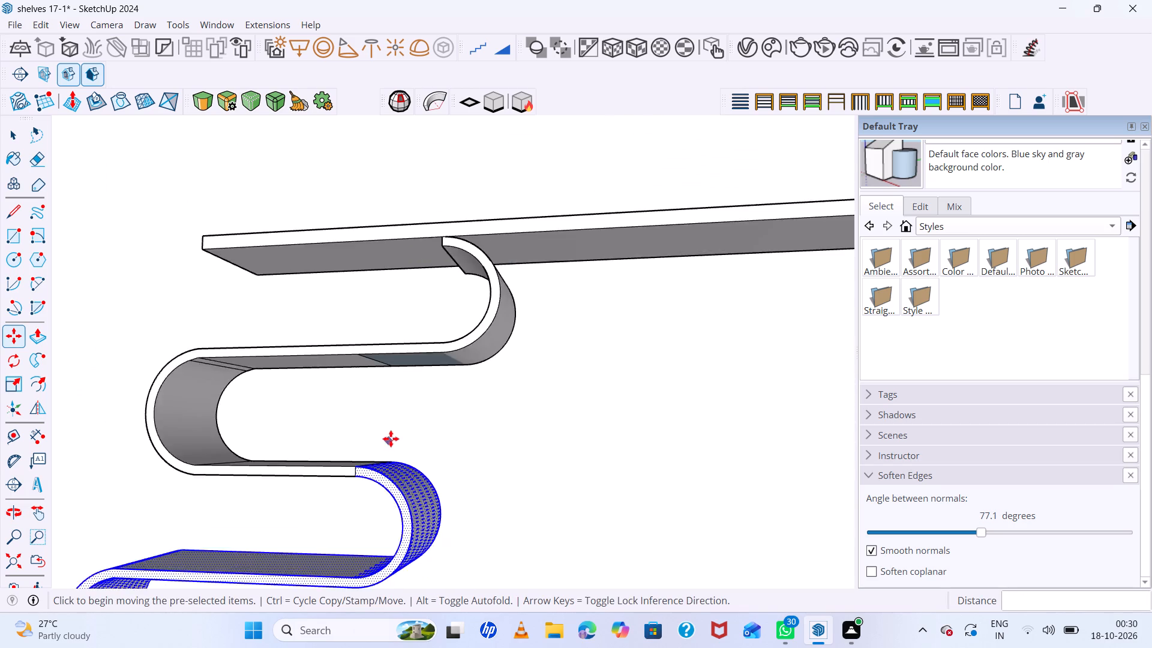
pyautogui.scroll(-14, 391, 439)
pyautogui.scroll(1, 458, 452)
pyautogui.moveTo(480, 454); pyautogui.dragTo(594, 447, button='middle')
pyautogui.scroll(-12, 481, 436)
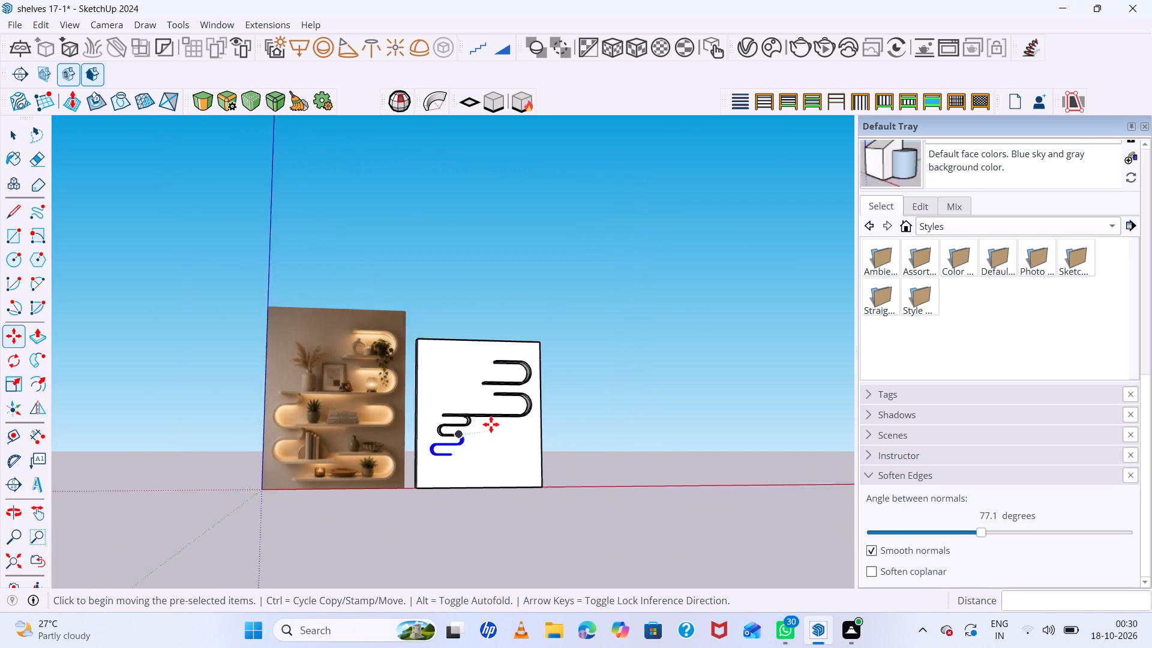
pyautogui.scroll(-2, 491, 424)
pyautogui.moveTo(526, 434); pyautogui.dragTo(446, 522, button='middle')
pyautogui.scroll(7, 466, 445)
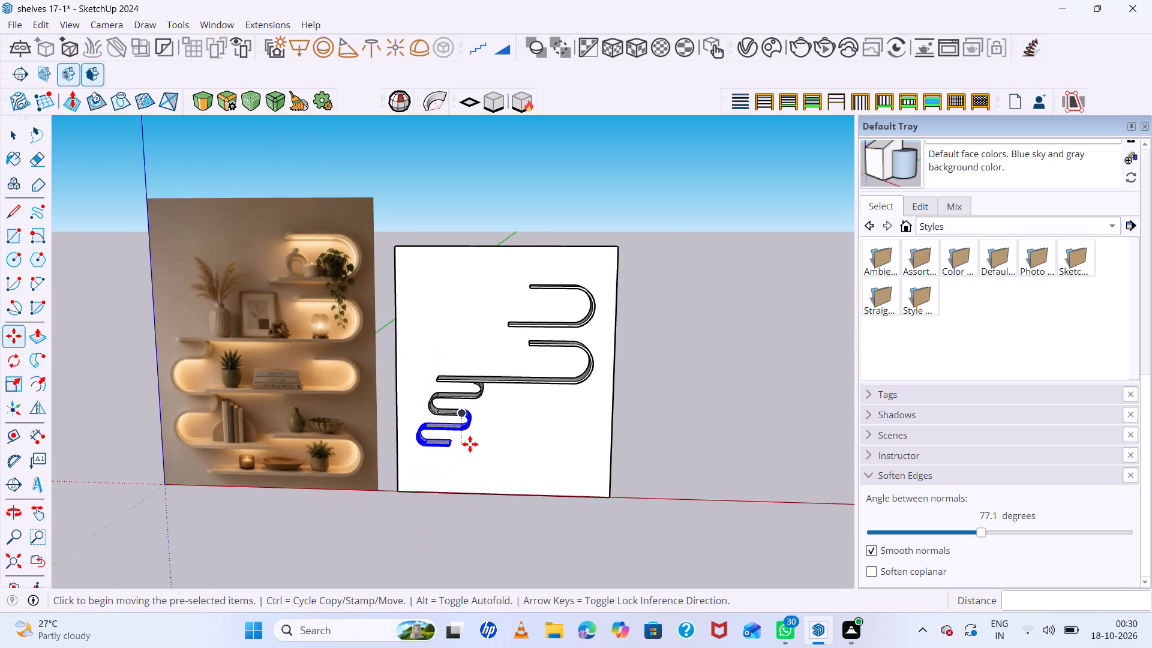
pyautogui.scroll(12, 477, 436)
pyautogui.scroll(-7, 486, 428)
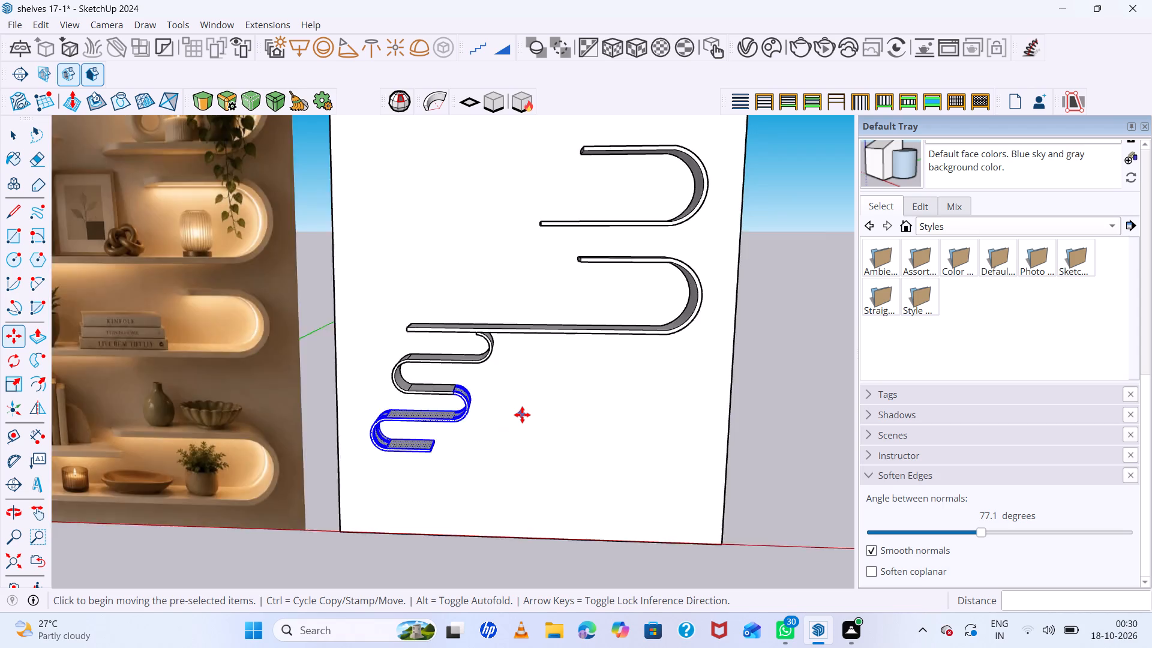
pyautogui.scroll(-7, 522, 415)
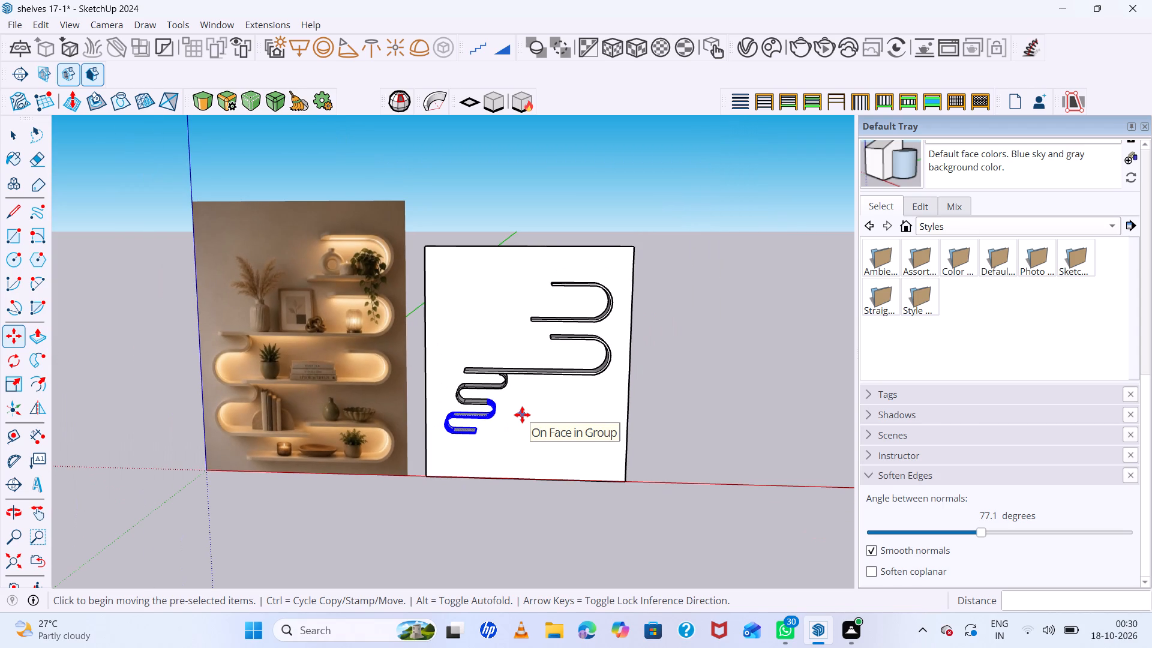
pyautogui.scroll(6, 484, 415)
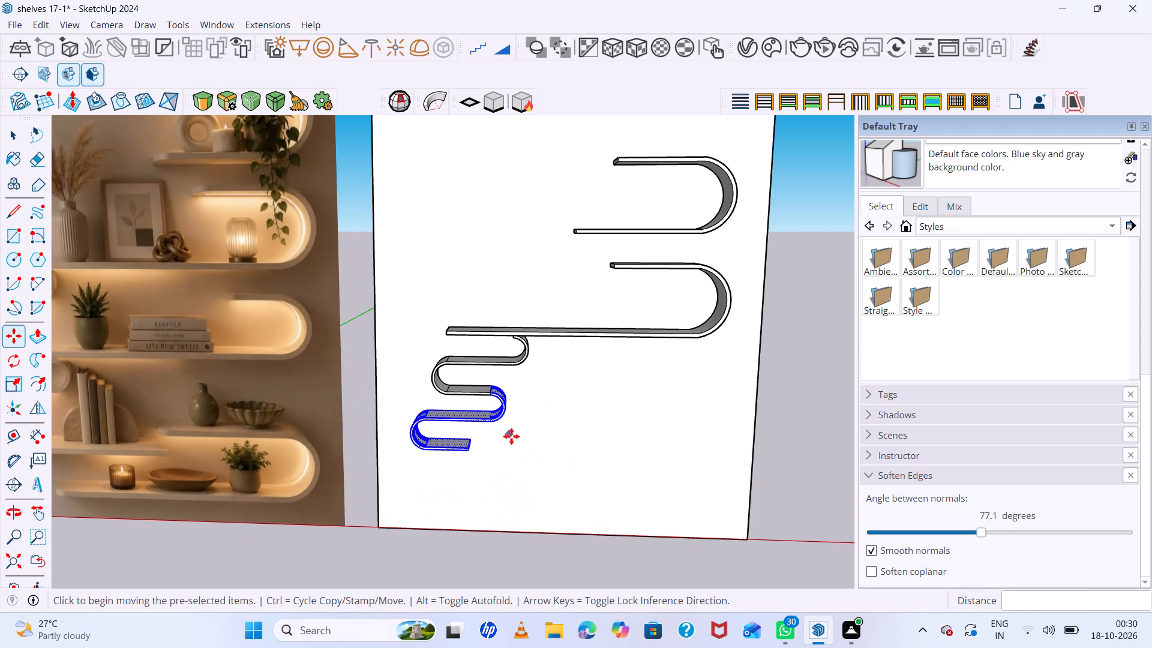
pyautogui.scroll(6, 433, 446)
pyautogui.scroll(-6, 435, 442)
pyautogui.moveTo(511, 441); pyautogui.dragTo(514, 383, button='middle')
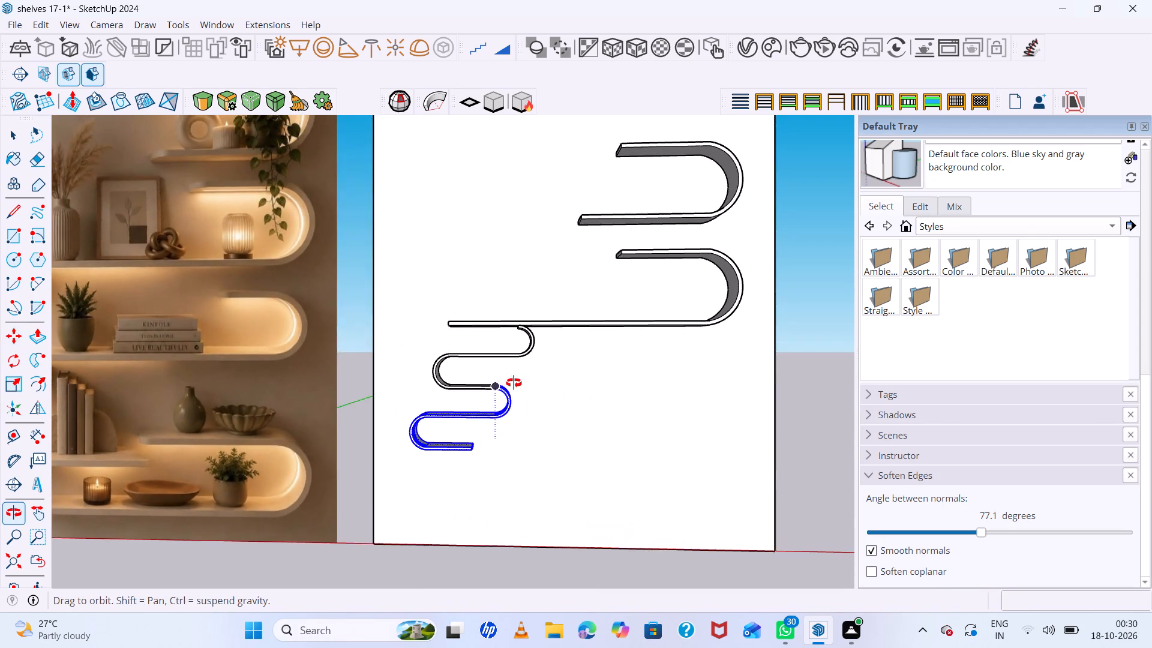
pyautogui.moveTo(514, 383); pyautogui.dragTo(506, 352, button='middle')
pyautogui.scroll(-6, 413, 441)
pyautogui.moveTo(423, 443); pyautogui.dragTo(501, 445, button='middle')
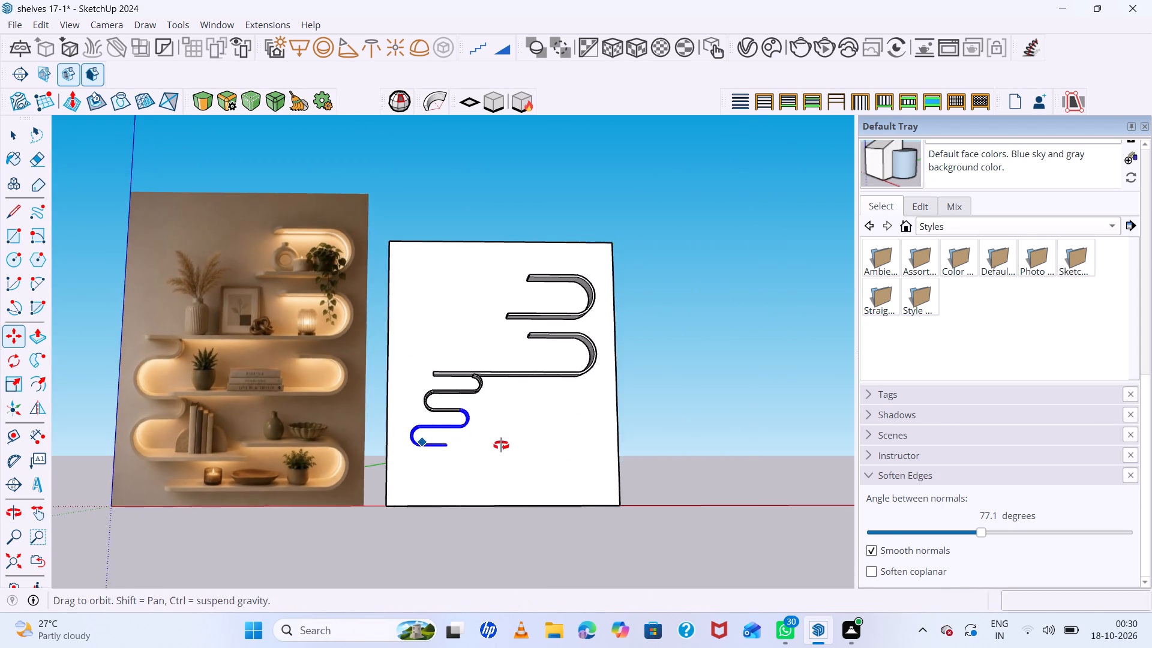
pyautogui.moveTo(501, 445); pyautogui.dragTo(526, 448, button='middle')
# Narrow the copied S-shaped section along the red axis by scaling its curved outer side inward toward the joined end.
pyautogui.press('space')
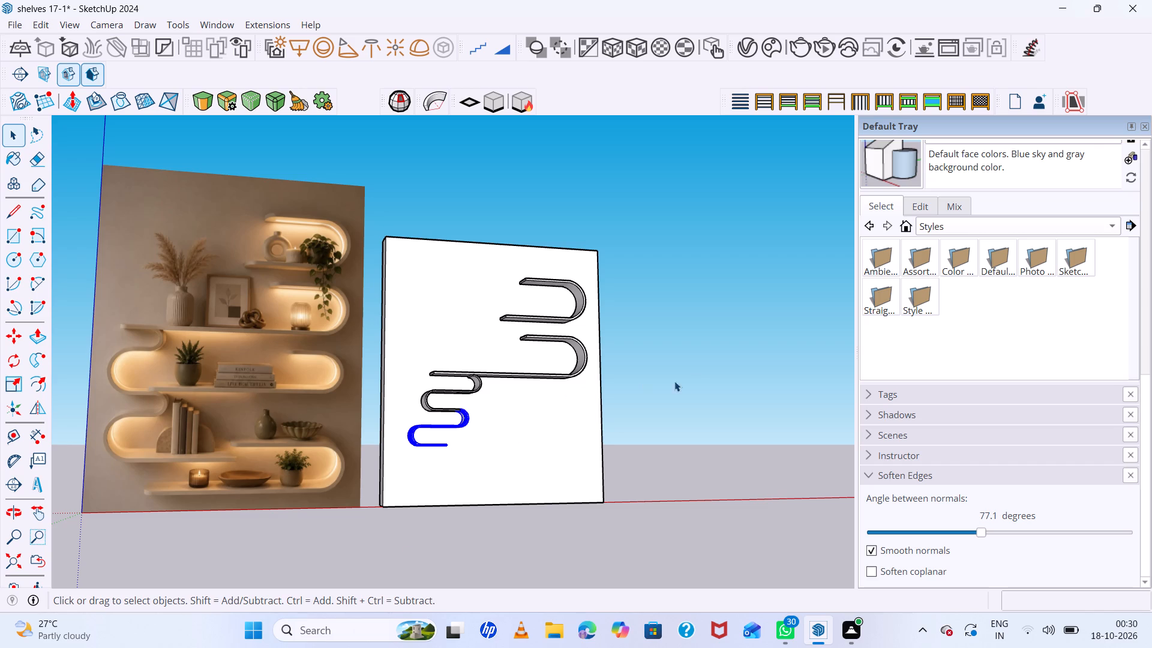
pyautogui.click(694, 381)
pyautogui.scroll(7, 368, 477)
pyautogui.scroll(5, 527, 386)
pyautogui.moveTo(530, 389); pyautogui.dragTo(446, 460, button='middle')
pyautogui.moveTo(565, 334); pyautogui.dragTo(374, 457)
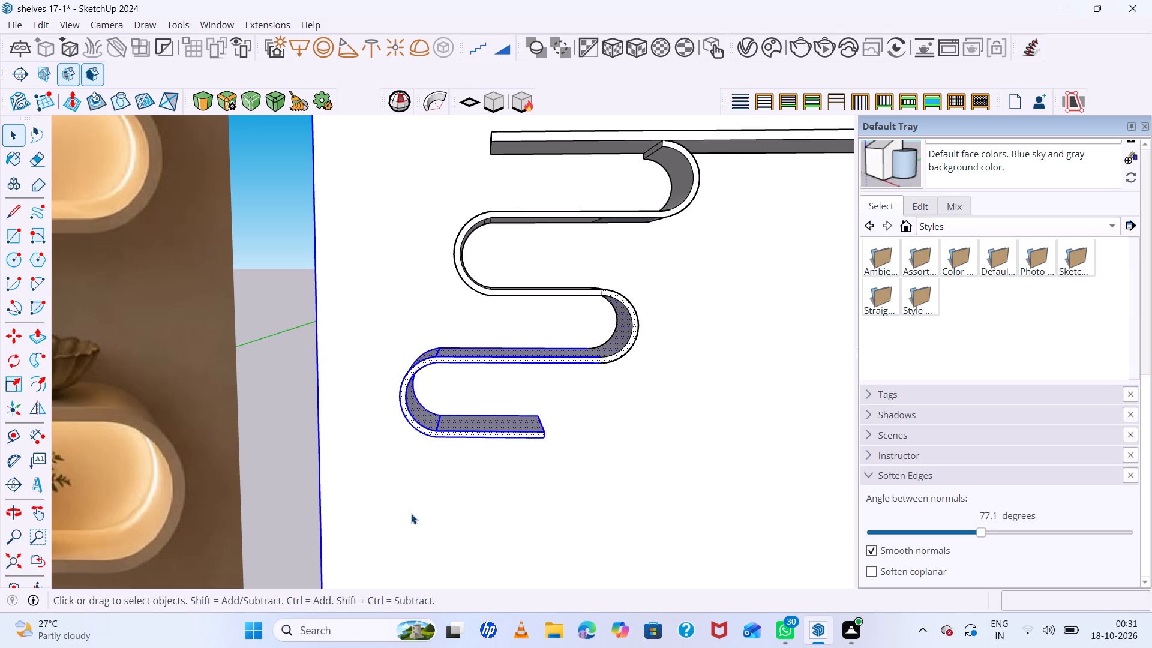
pyautogui.keyDown('shift'); pyautogui.click(412, 514); pyautogui.keyUp('shift')
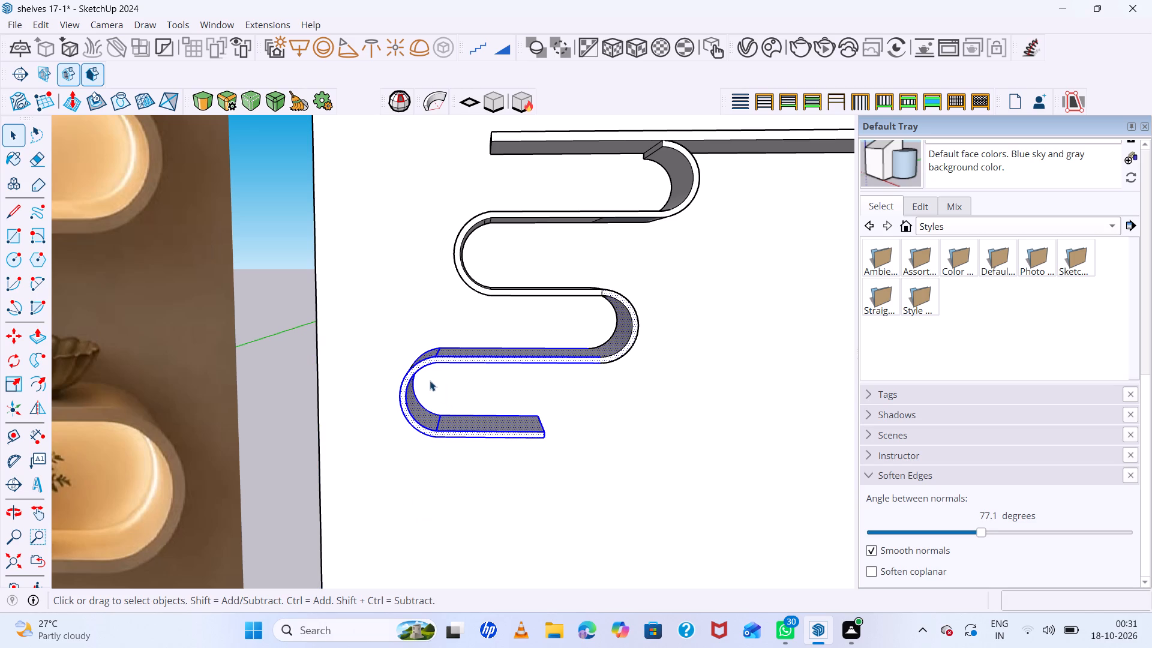
pyautogui.press('s')
pyautogui.scroll(6, 409, 387)
pyautogui.click(400, 337)
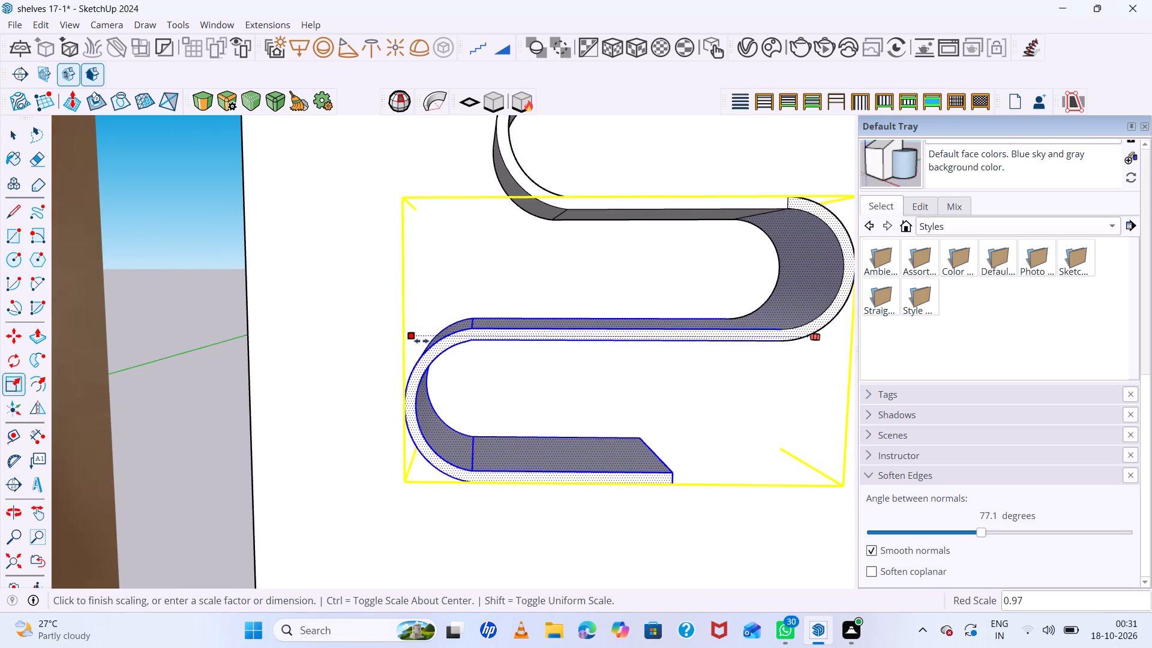
pyautogui.click(483, 344)
pyautogui.scroll(-6, 471, 373)
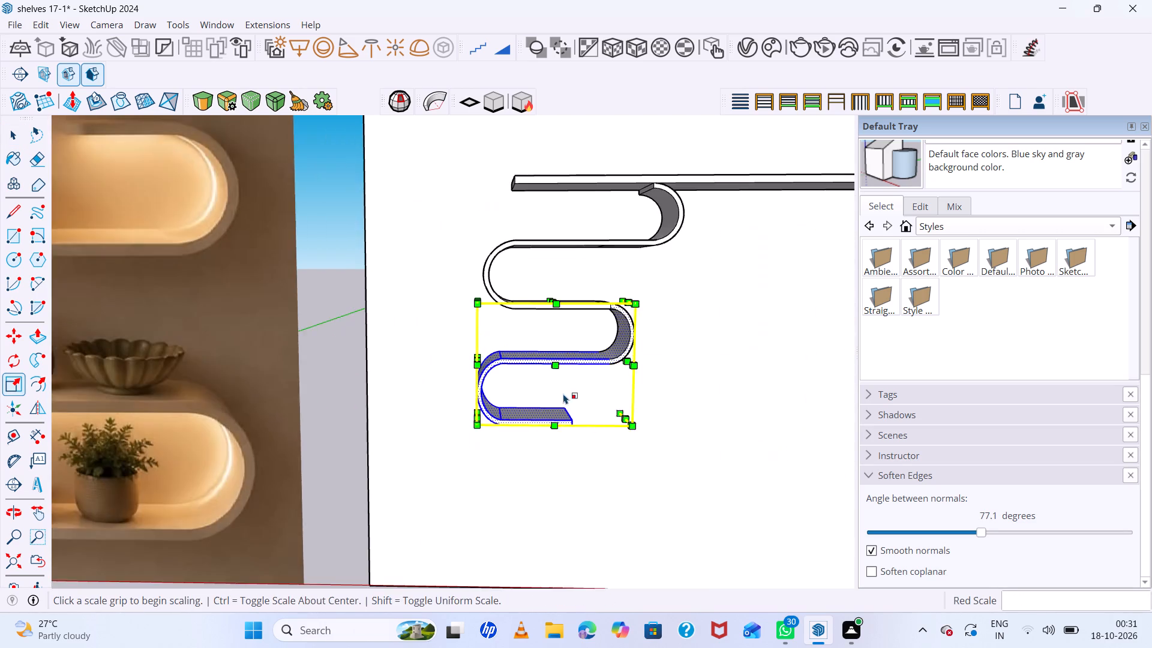
pyautogui.scroll(-7, 563, 394)
pyautogui.moveTo(592, 373); pyautogui.dragTo(558, 305, button='middle')
pyautogui.scroll(4, 604, 394)
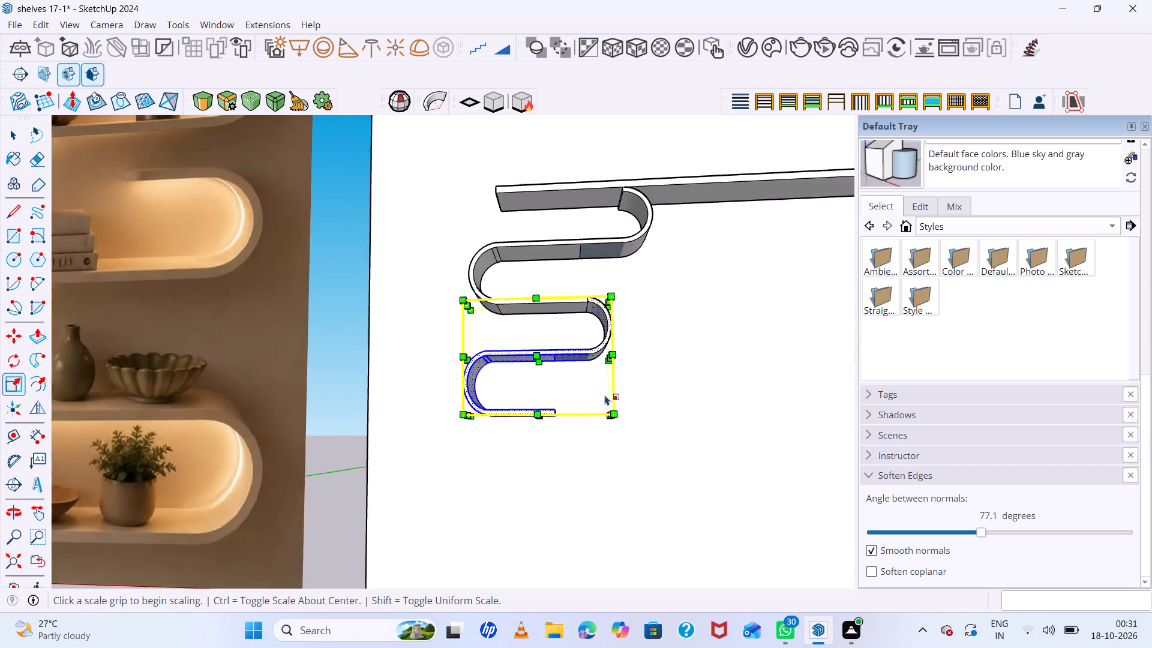
pyautogui.scroll(2, 605, 395)
pyautogui.scroll(-7, 595, 355)
pyautogui.press('space')
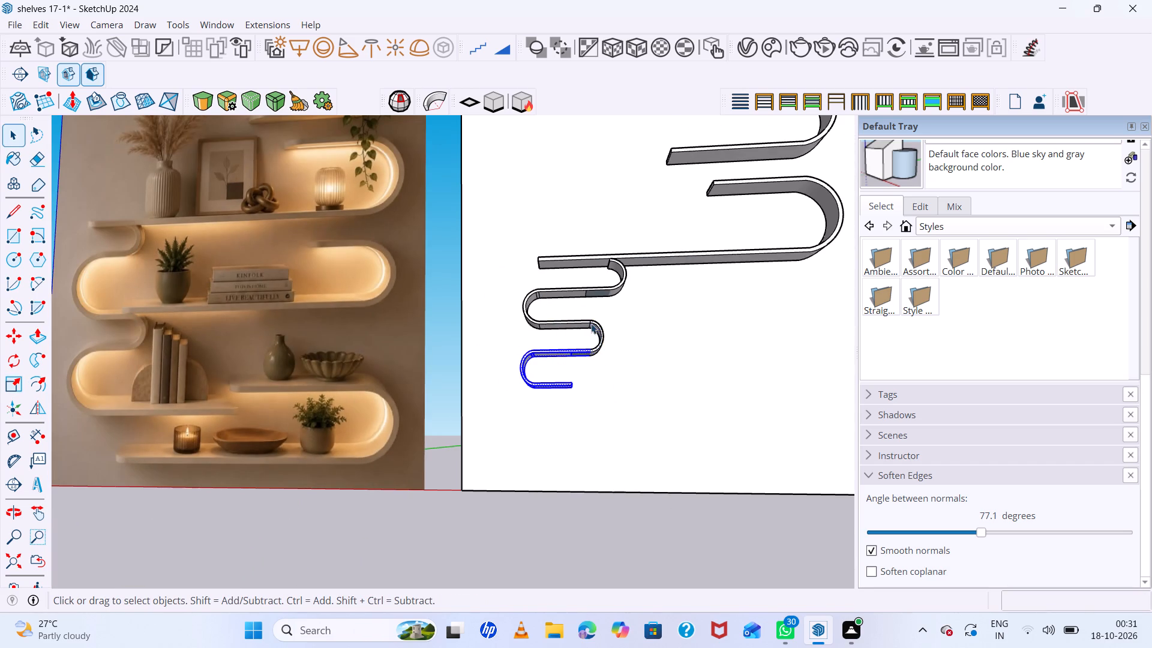
pyautogui.scroll(-11, 530, 366)
pyautogui.click(719, 319)
# Extend the open end of the lowest shelf by pulling its end face out 10".
pyautogui.scroll(15, 489, 389)
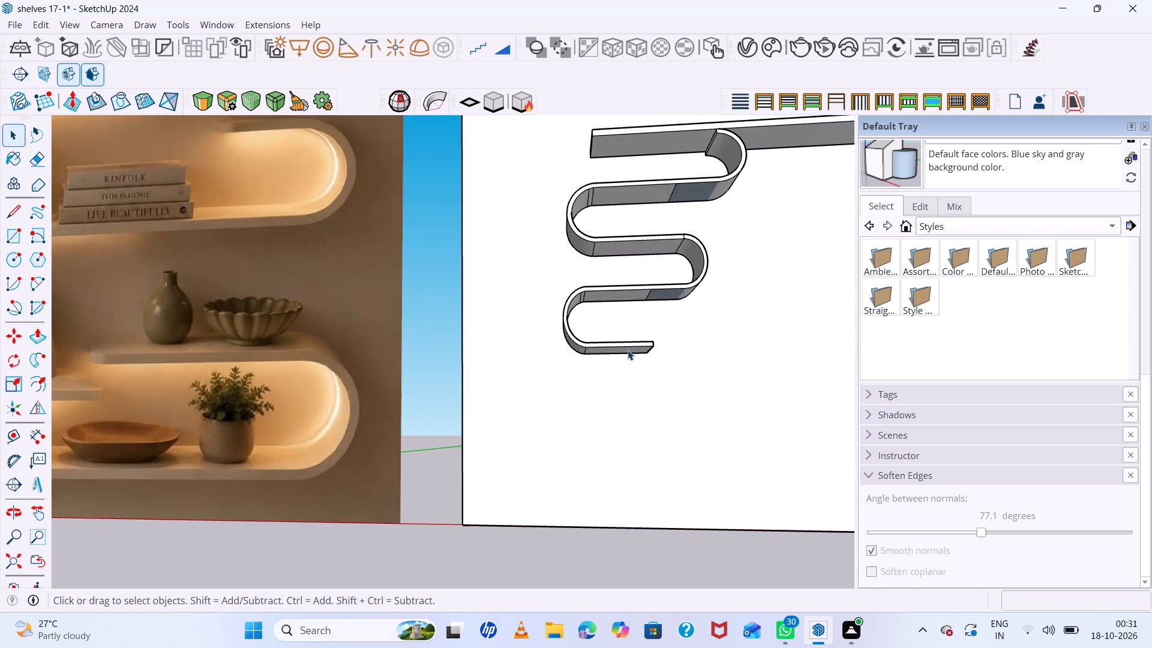
pyautogui.moveTo(630, 350); pyautogui.dragTo(658, 502, button='middle')
pyautogui.moveTo(646, 459); pyautogui.dragTo(611, 307, button='middle')
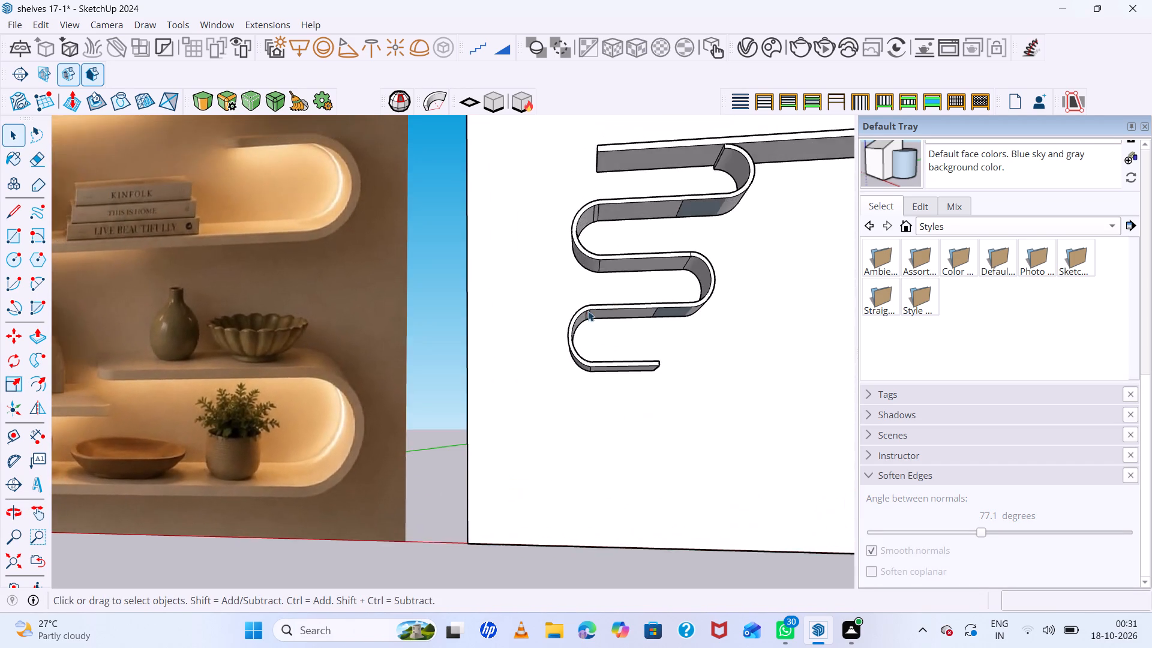
pyautogui.scroll(-8, 559, 322)
pyautogui.scroll(4, 645, 343)
pyautogui.moveTo(645, 343); pyautogui.dragTo(483, 445, button='middle')
pyautogui.scroll(6, 596, 373)
pyautogui.scroll(7, 515, 362)
pyautogui.click(530, 358)
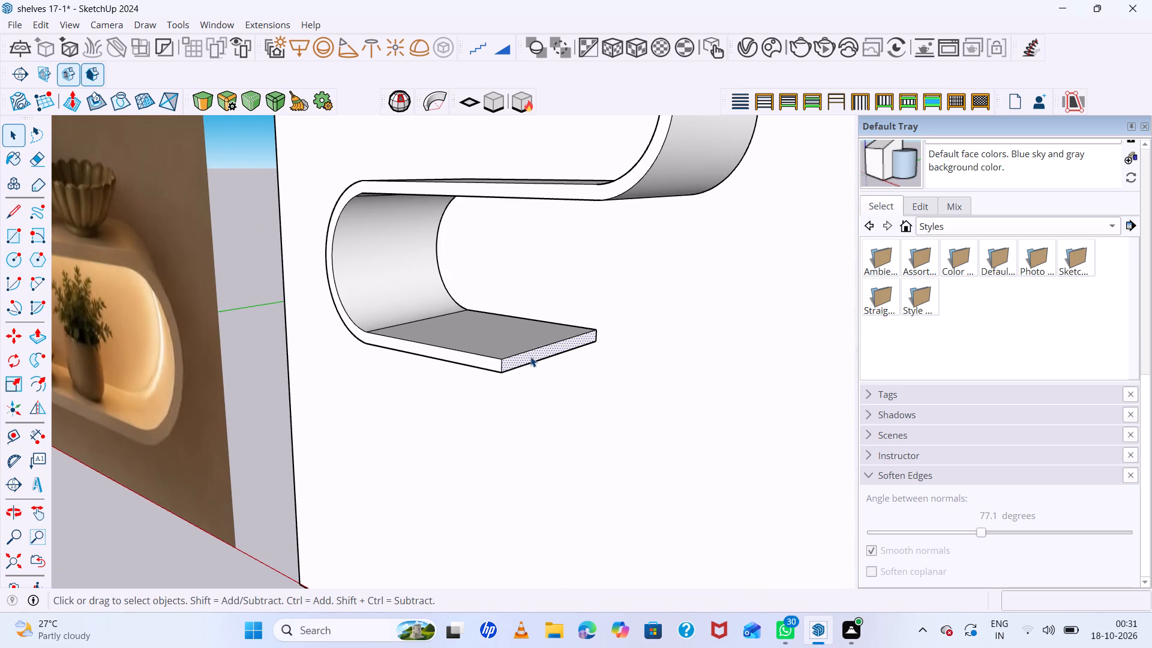
pyautogui.press('p')
pyautogui.click(531, 356)
pyautogui.scroll(-7, 692, 385)
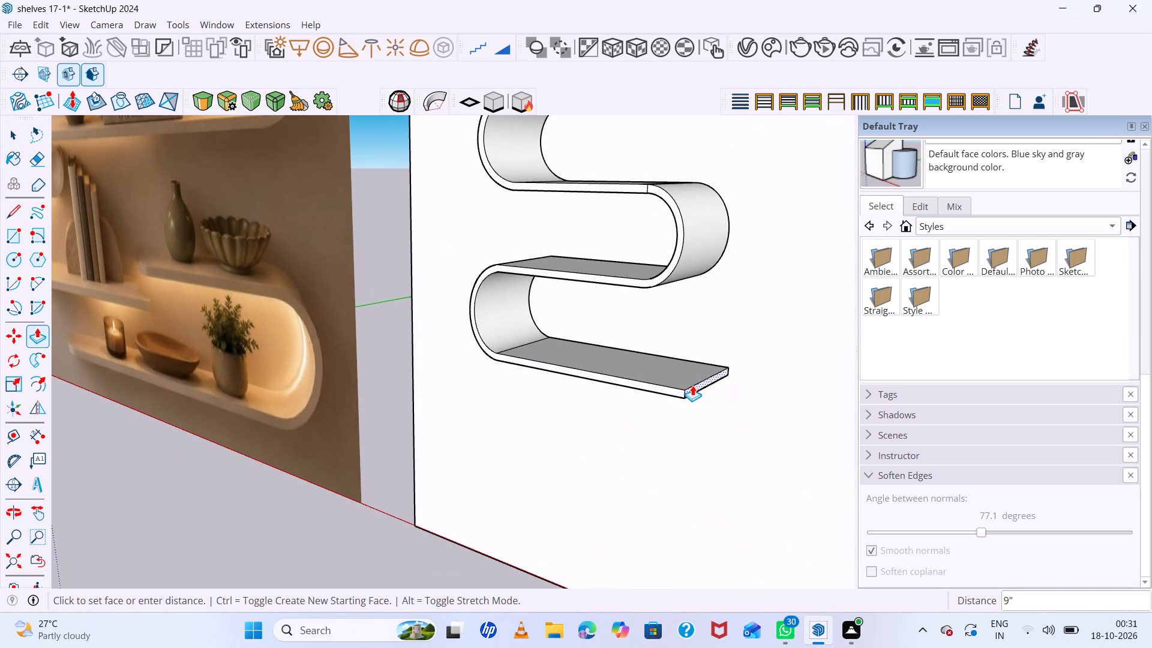
pyautogui.scroll(-3, 692, 385)
pyautogui.click(703, 384)
# Compare the lengthened lowest shelf and both S-shaped sections with the shelf layout in the photo.
pyautogui.scroll(-8, 550, 389)
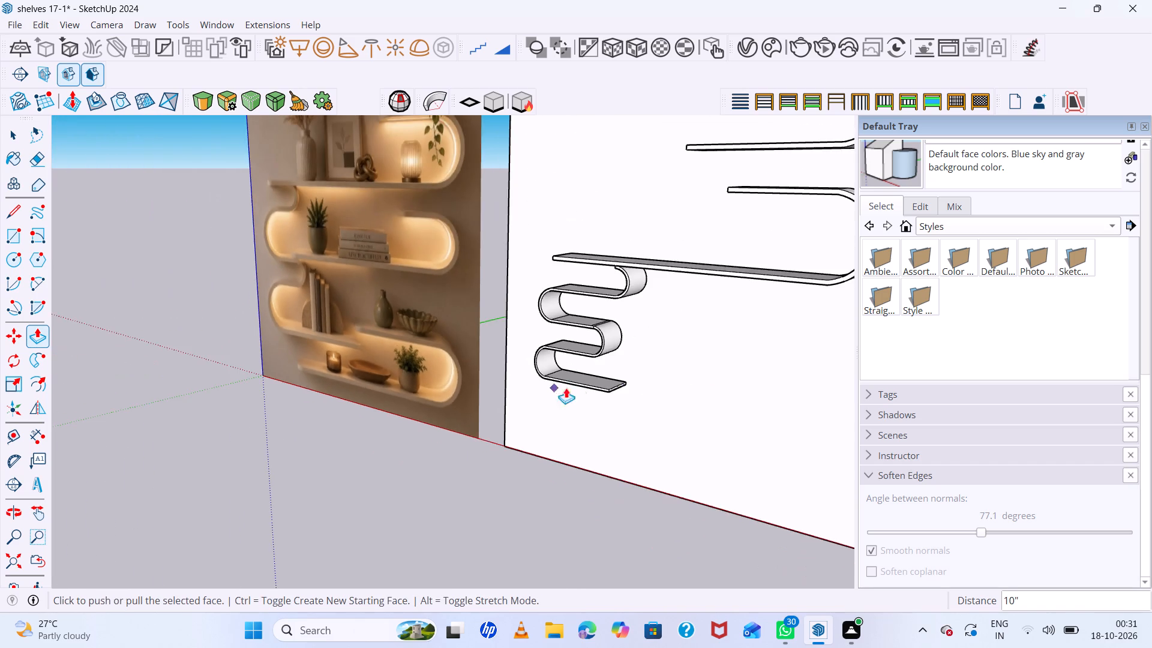
pyautogui.moveTo(670, 404); pyautogui.dragTo(772, 276, button='middle')
pyautogui.scroll(-3, 598, 401)
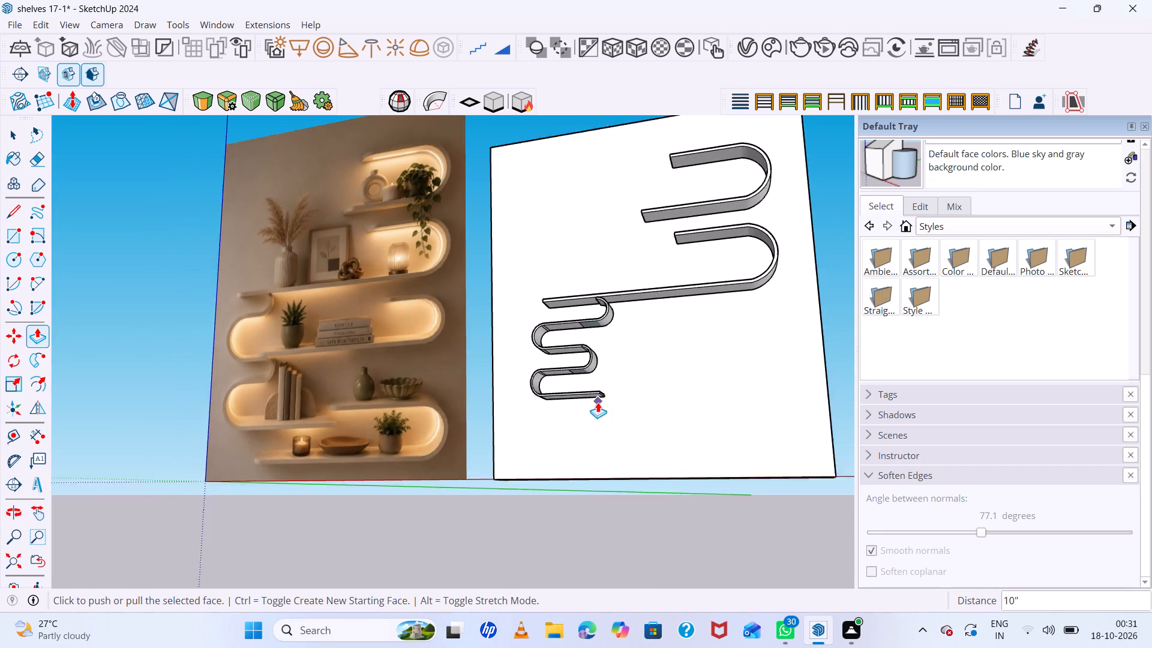
pyautogui.scroll(-1, 598, 402)
pyautogui.moveTo(656, 423); pyautogui.dragTo(678, 472, button='middle')
pyautogui.scroll(6, 634, 418)
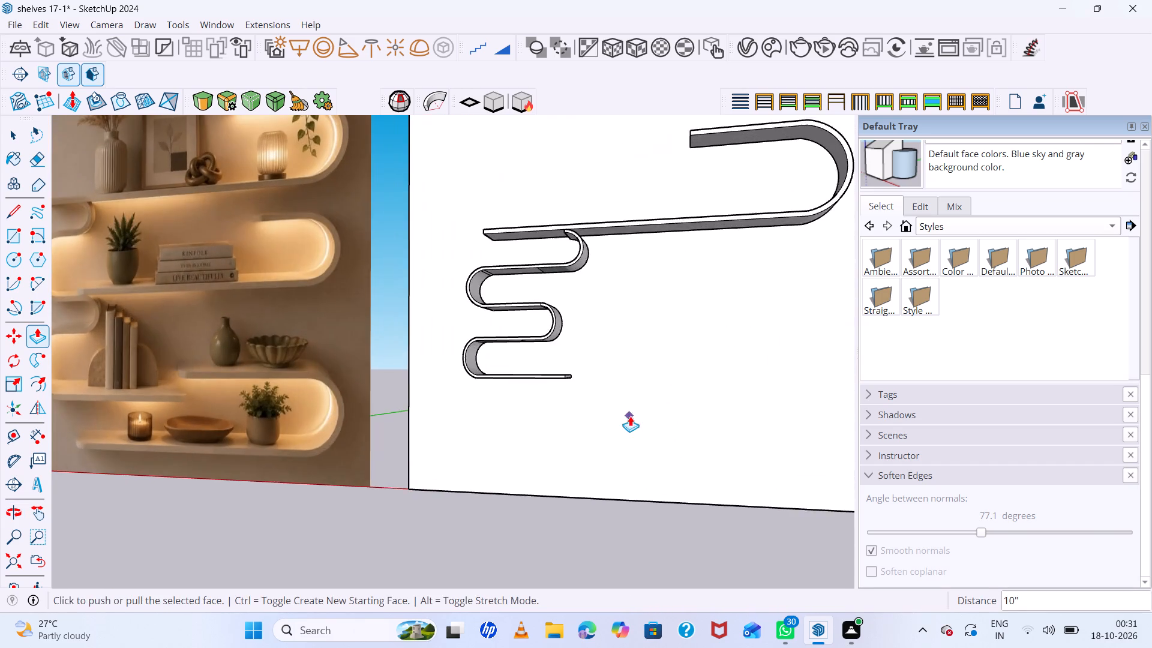
pyautogui.moveTo(630, 414); pyautogui.dragTo(691, 501, button='middle')
pyautogui.scroll(1, 673, 487)
pyautogui.scroll(-9, 632, 425)
pyautogui.moveTo(637, 403); pyautogui.dragTo(638, 383, button='middle')
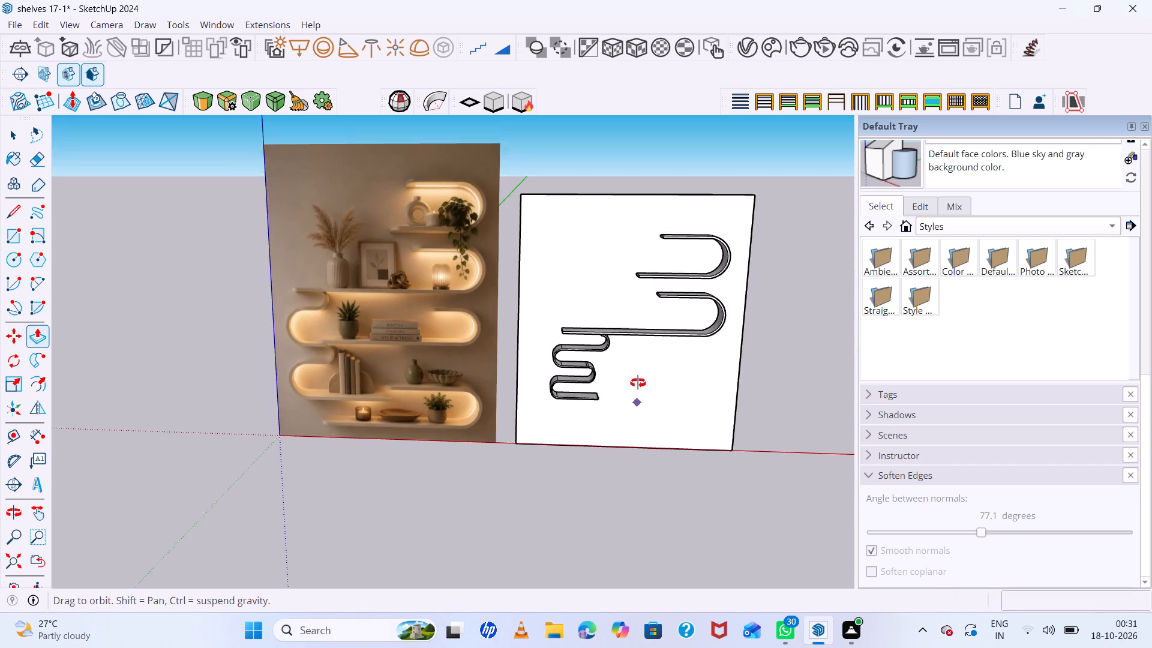
pyautogui.moveTo(638, 383); pyautogui.dragTo(641, 312, button='middle')
# Copy the topmost U-shaped shelf about 6' 7" down to the empty lower area of the wall.
pyautogui.press('space')
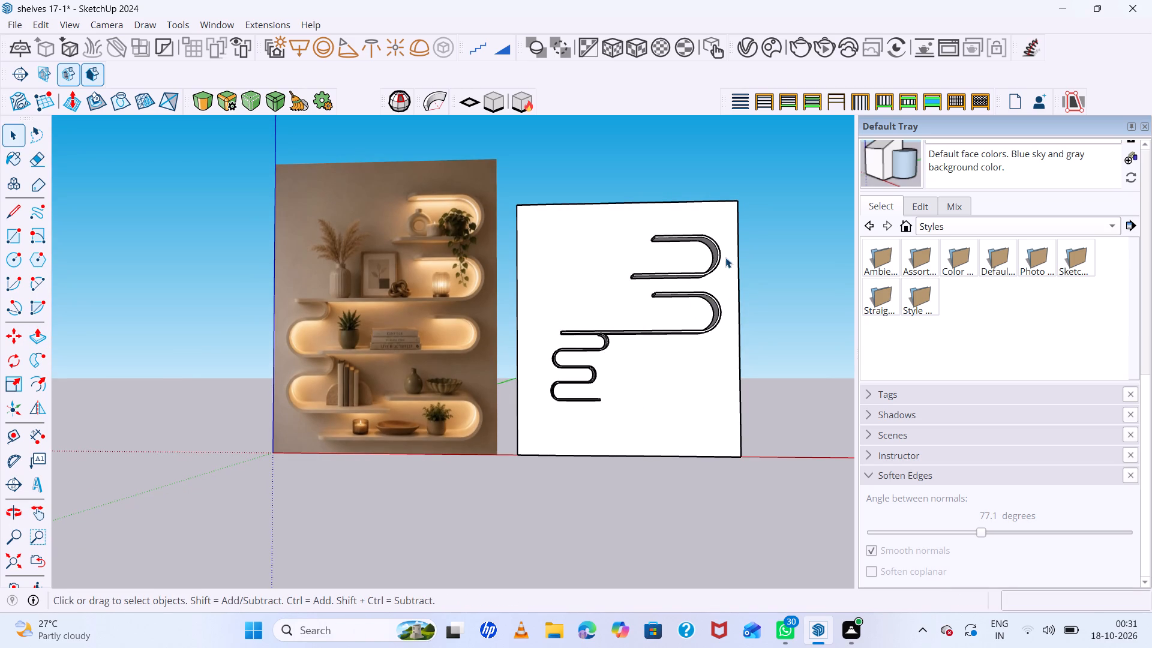
pyautogui.tripleClick(718, 248)
pyautogui.click(718, 248)
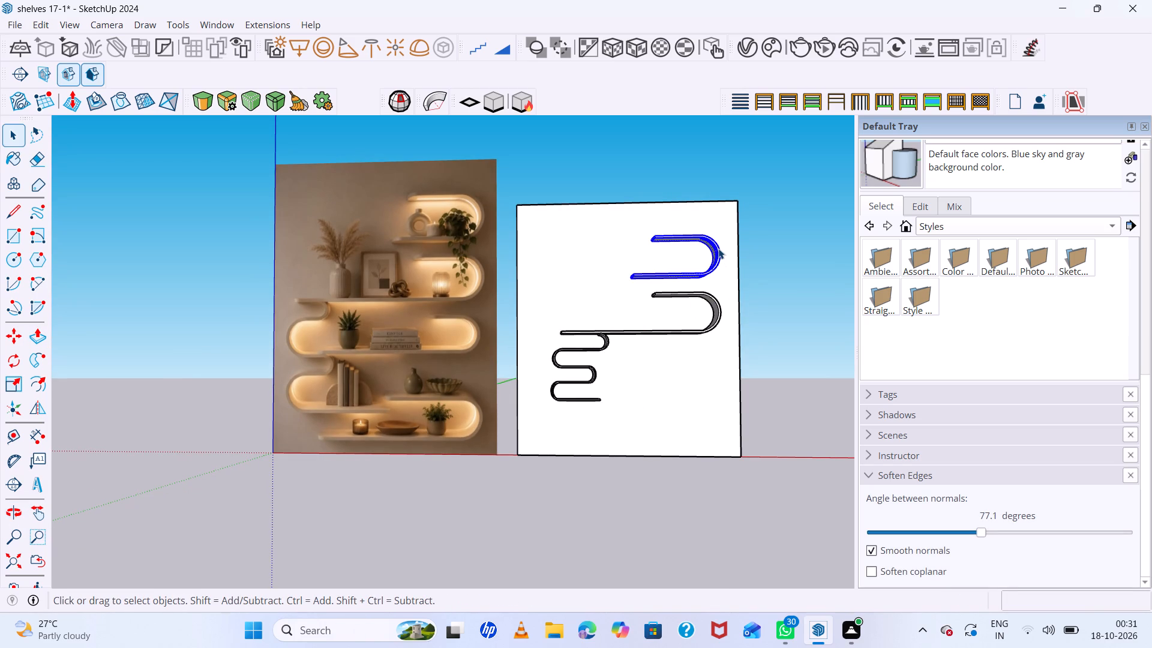
pyautogui.press('m')
pyautogui.click(700, 236)
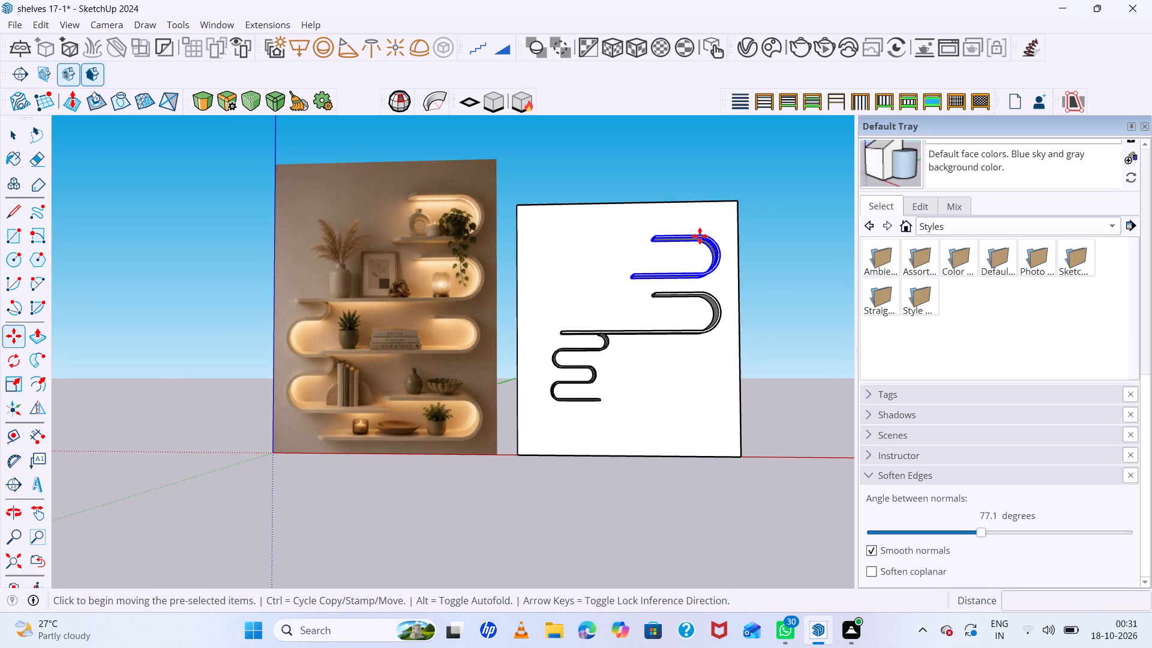
pyautogui.click(689, 401)
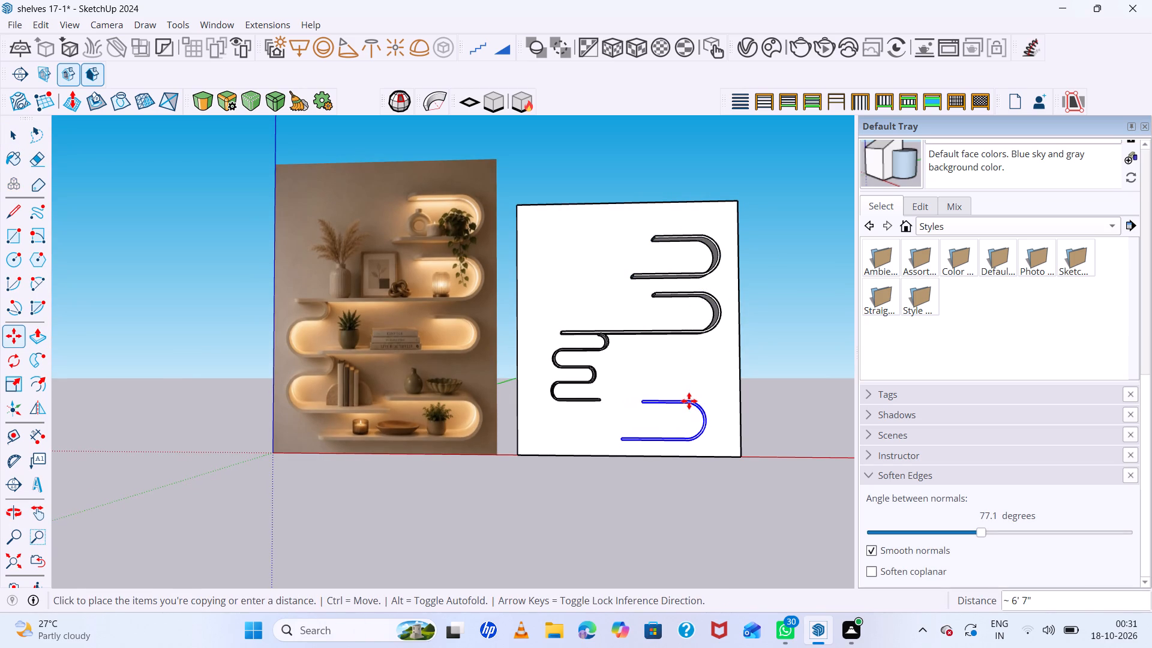
# Fine-tune the copied U-shaped shelf's position on the wall with small moves, shifting it closer to the wall's bottom edge.
pyautogui.scroll(6, 706, 409)
pyautogui.moveTo(727, 410); pyautogui.dragTo(518, 478, button='middle')
pyautogui.click(661, 436)
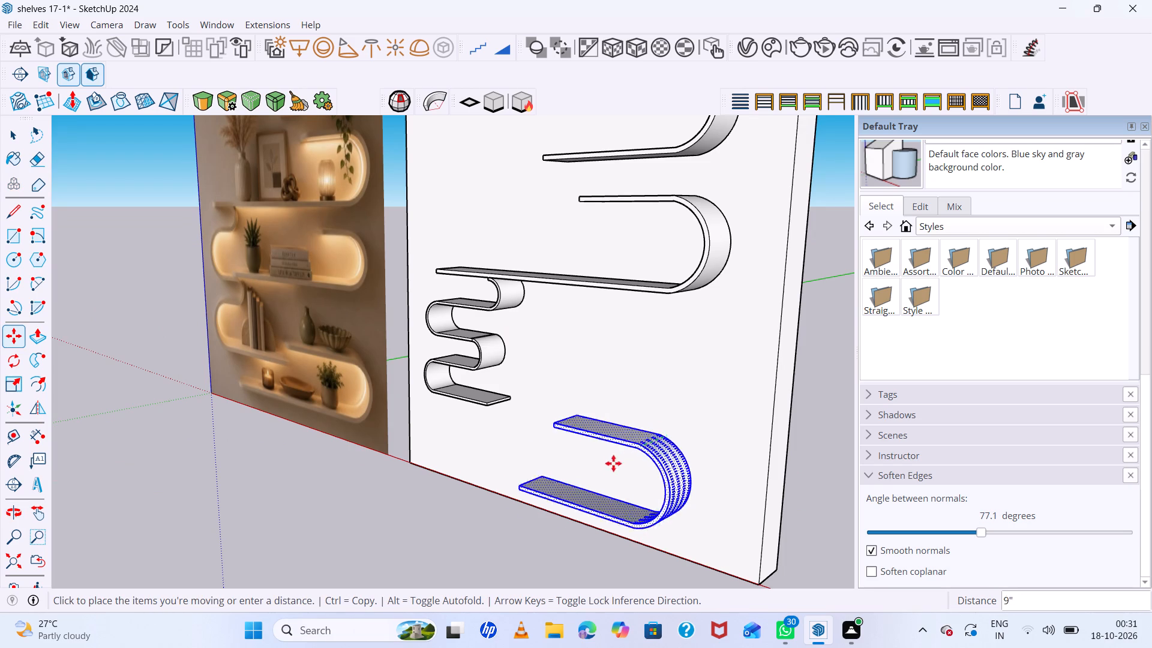
pyautogui.click(620, 448)
pyautogui.moveTo(559, 454); pyautogui.dragTo(679, 346, button='middle')
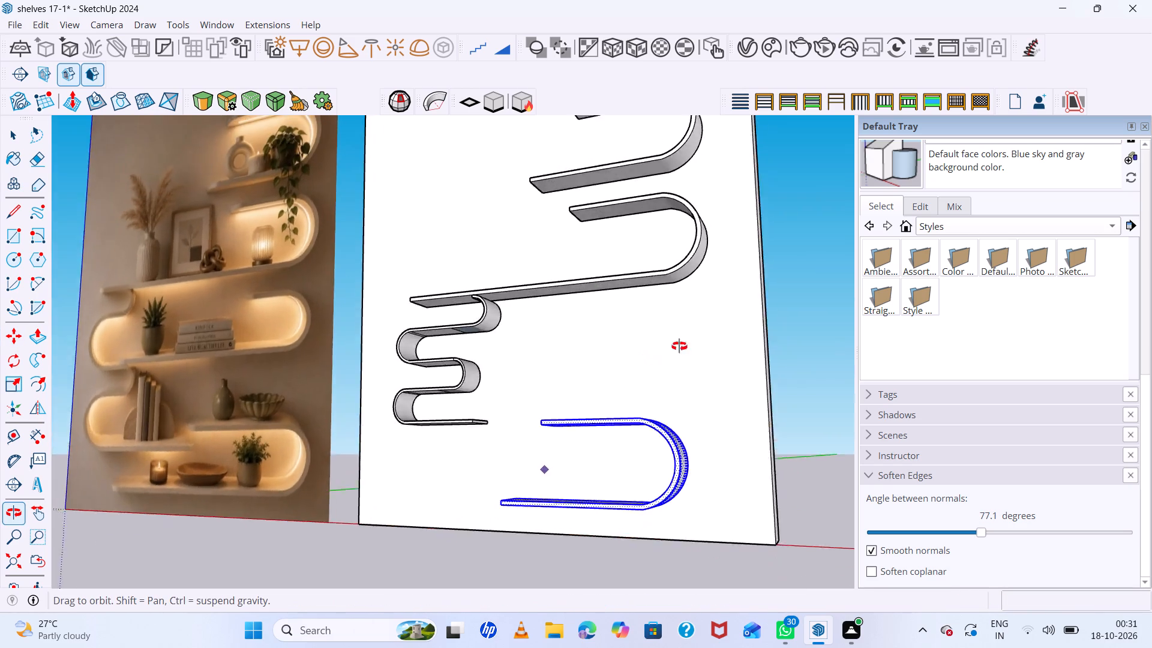
pyautogui.moveTo(679, 346); pyautogui.dragTo(772, 326, button='middle')
pyautogui.scroll(5, 637, 437)
pyautogui.click(619, 431)
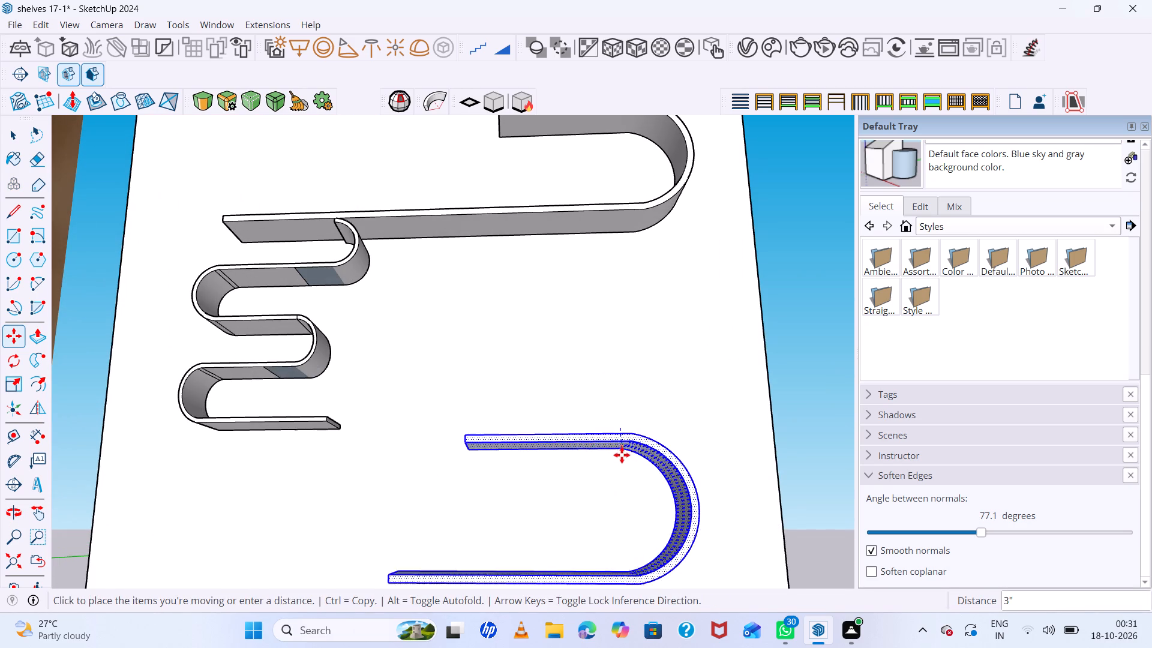
pyautogui.click(622, 457)
pyautogui.moveTo(412, 404); pyautogui.dragTo(557, 448, button='middle')
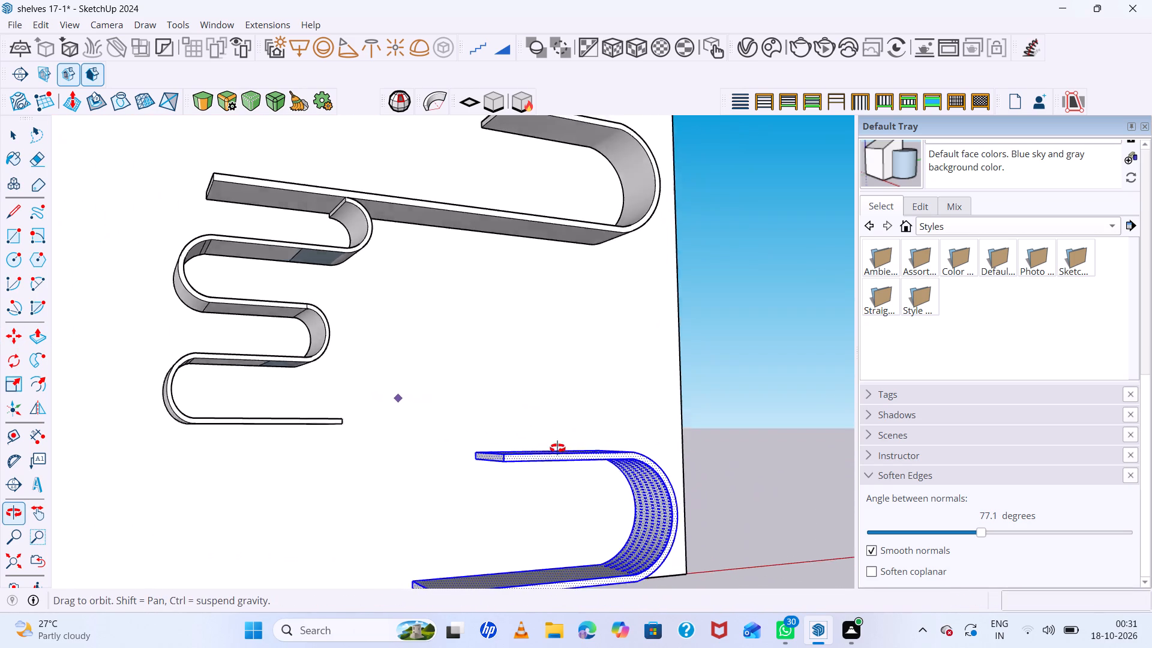
pyautogui.moveTo(557, 448); pyautogui.dragTo(557, 451, button='middle')
pyautogui.scroll(5, 616, 485)
pyautogui.moveTo(613, 457); pyautogui.dragTo(599, 409, button='middle')
pyautogui.click(598, 440)
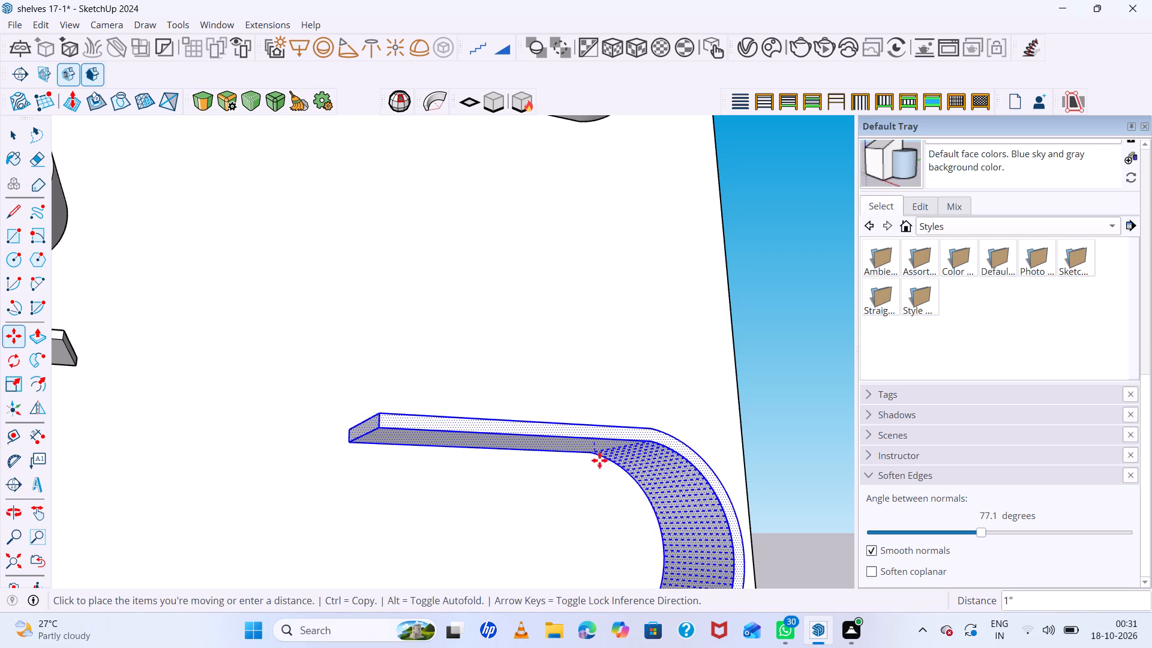
pyautogui.click(601, 462)
# Extend the wall panel downward by pulling its bottom face out with Push/Pull.
pyautogui.scroll(-12, 506, 353)
pyautogui.moveTo(608, 401); pyautogui.dragTo(491, 385, button='middle')
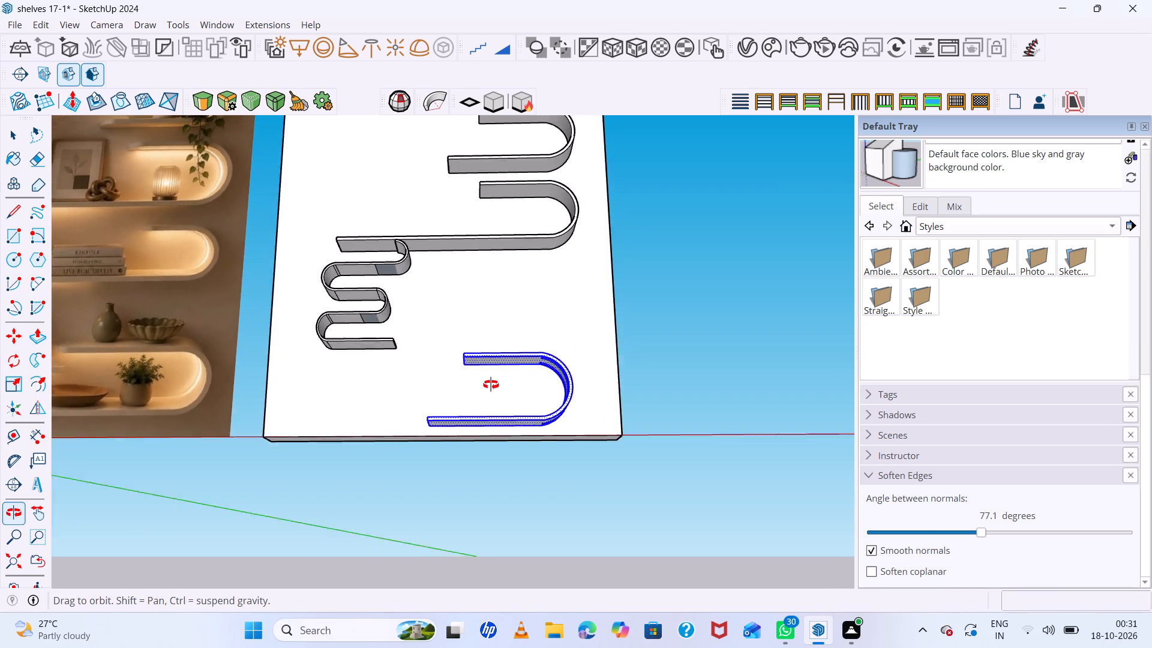
pyautogui.moveTo(491, 385); pyautogui.dragTo(491, 369, button='middle')
pyautogui.scroll(4, 557, 466)
pyautogui.moveTo(569, 448); pyautogui.dragTo(561, 408, button='middle')
pyautogui.press('space')
pyautogui.click(591, 425)
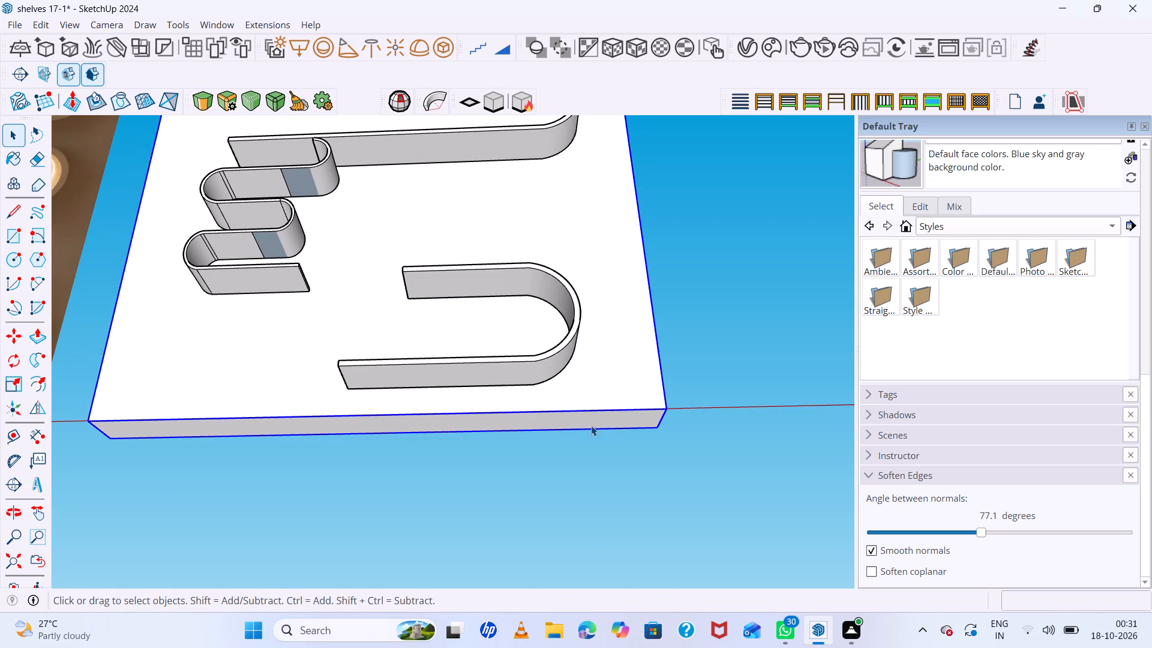
pyautogui.doubleClick(590, 424)
pyautogui.click(589, 420)
pyautogui.press('p')
pyautogui.click(589, 420)
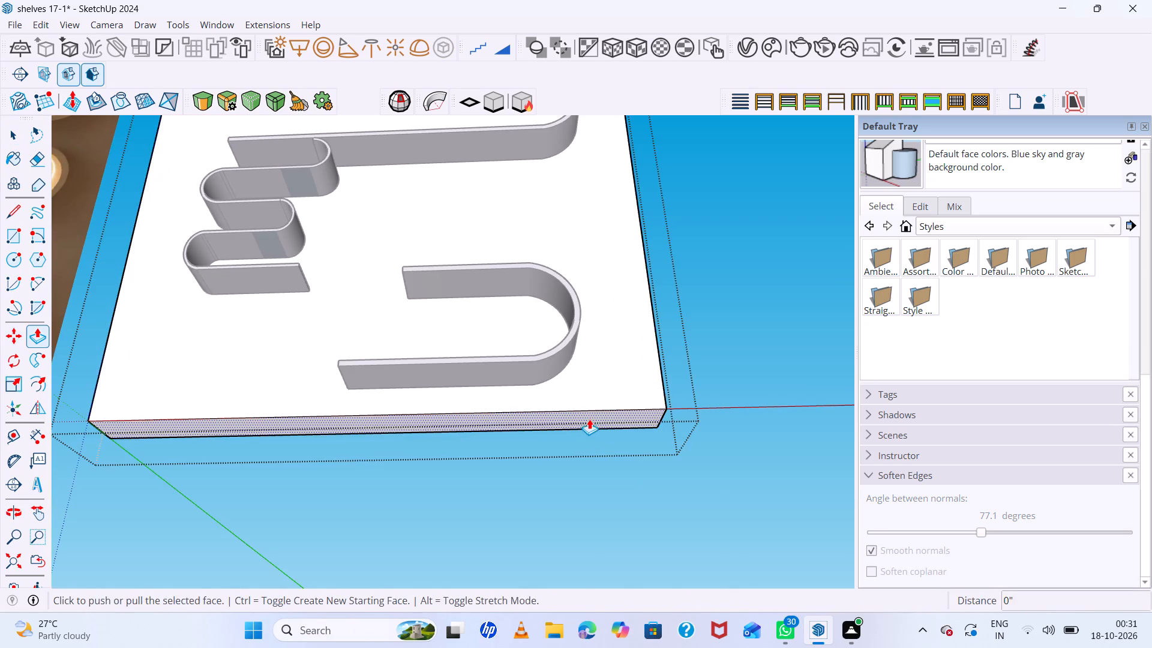
pyautogui.click(591, 451)
pyautogui.scroll(-7, 529, 374)
pyautogui.moveTo(633, 374); pyautogui.dragTo(612, 461, button='middle')
pyautogui.press('space')
pyautogui.click(650, 374)
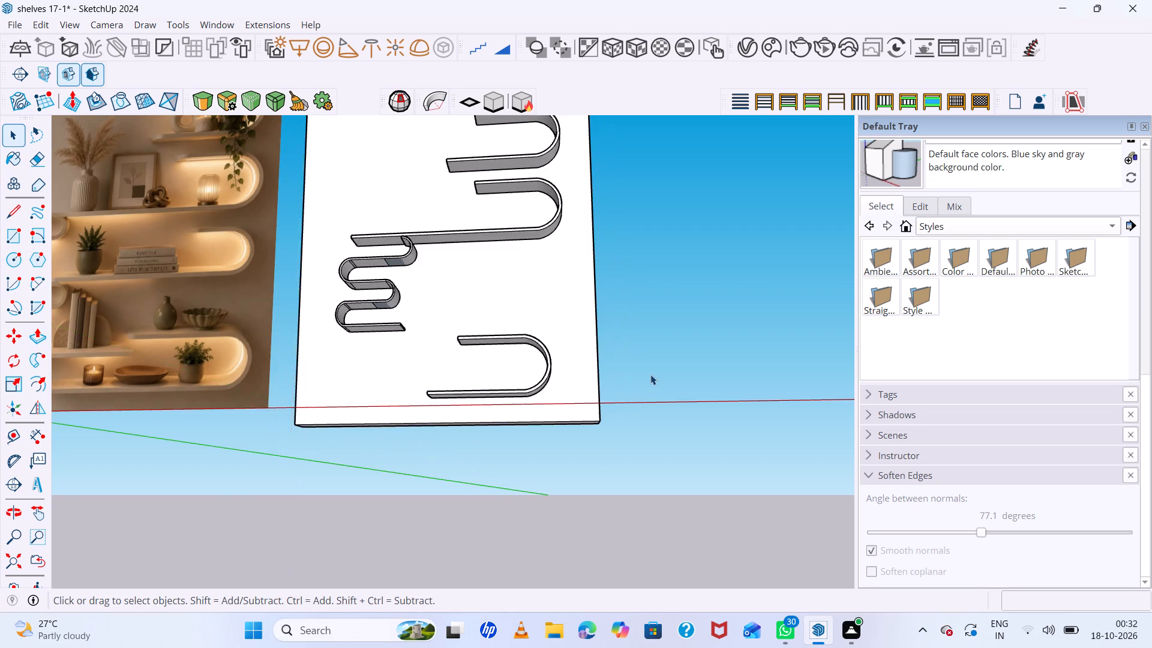
# Reduce the height of the copied U-shaped shelf by scaling its lower side up along the blue axis to about 0.73.
pyautogui.scroll(-7, 647, 373)
pyautogui.moveTo(663, 384); pyautogui.dragTo(646, 423, button='middle')
pyautogui.scroll(6, 545, 382)
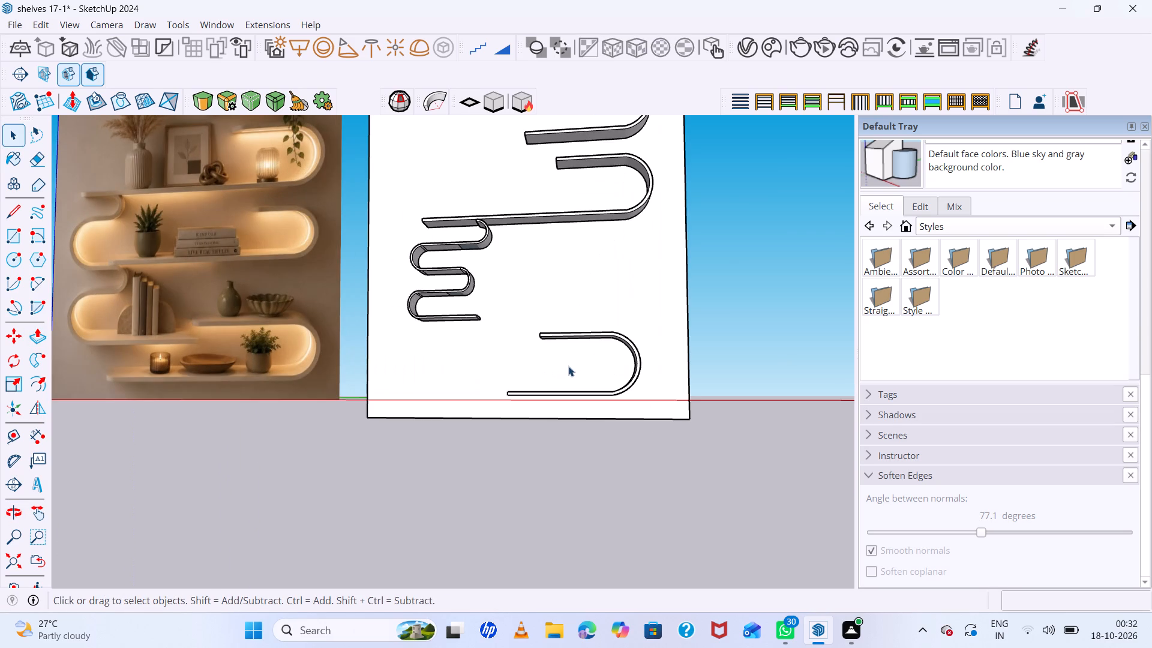
pyautogui.scroll(4, 584, 357)
pyautogui.tripleClick(653, 331)
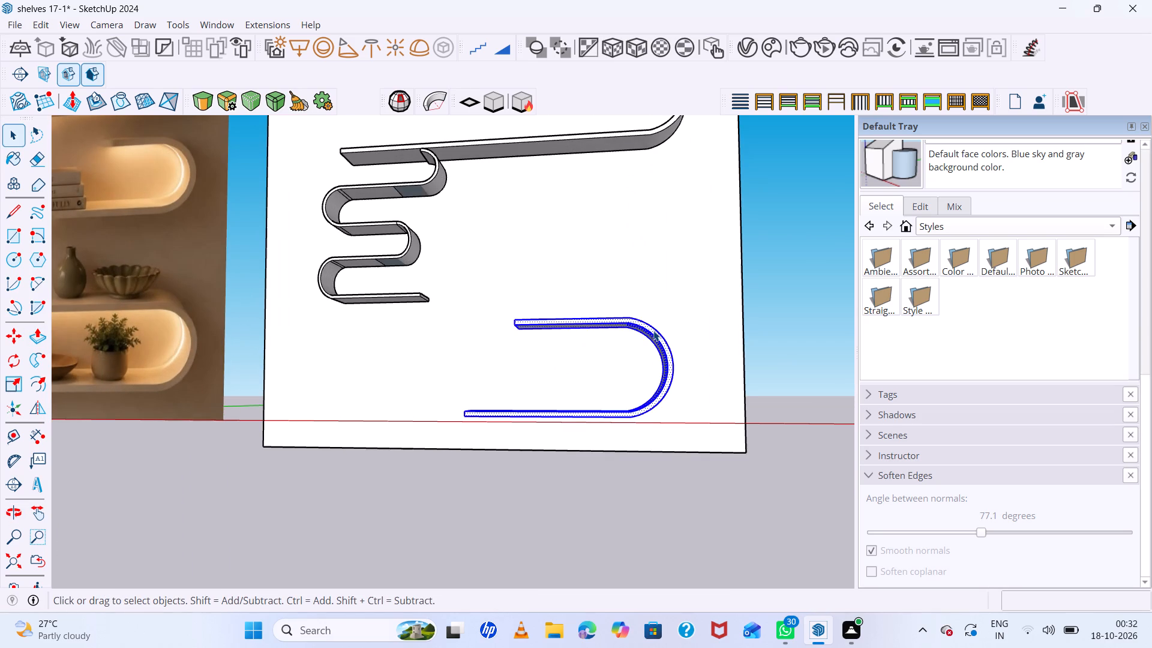
pyautogui.press('s')
pyautogui.scroll(1, 577, 437)
pyautogui.moveTo(577, 434); pyautogui.dragTo(565, 355, button='middle')
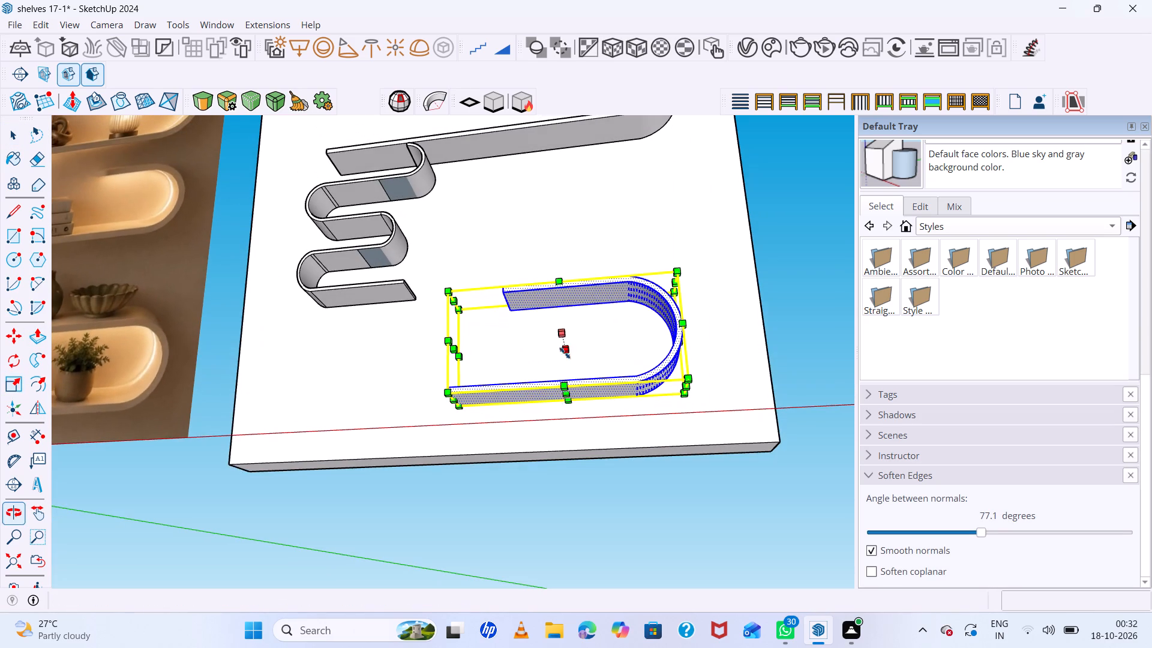
pyautogui.click(566, 396)
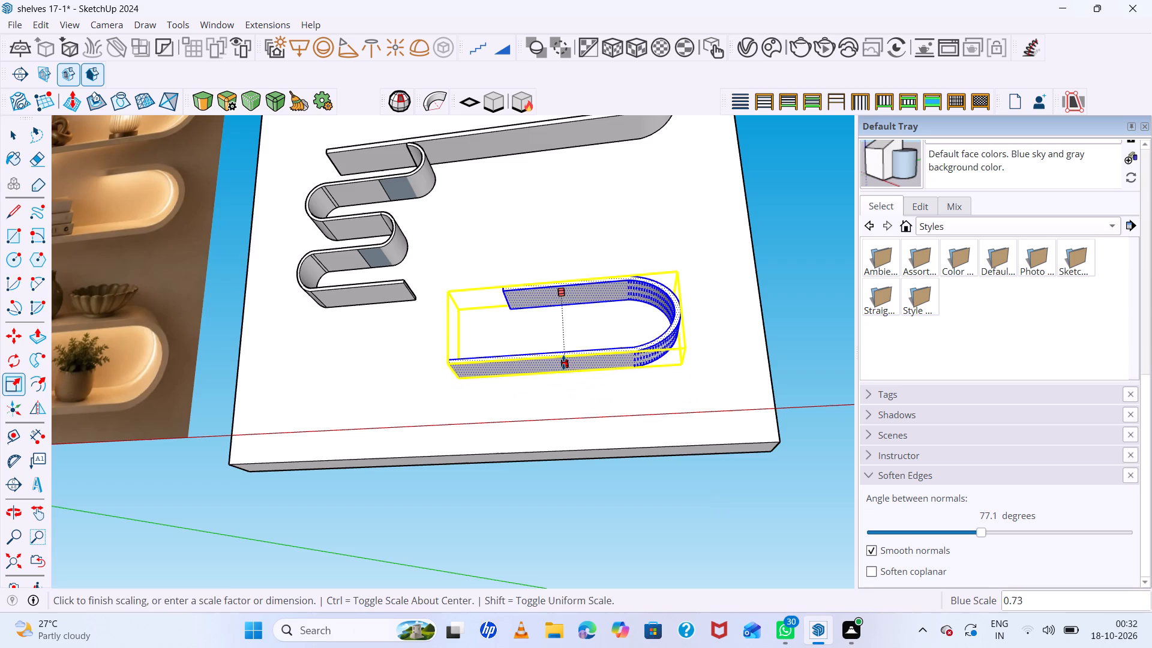
pyautogui.click(563, 361)
pyautogui.scroll(-7, 563, 364)
pyautogui.moveTo(618, 383); pyautogui.dragTo(632, 501, button='middle')
pyautogui.scroll(6, 625, 398)
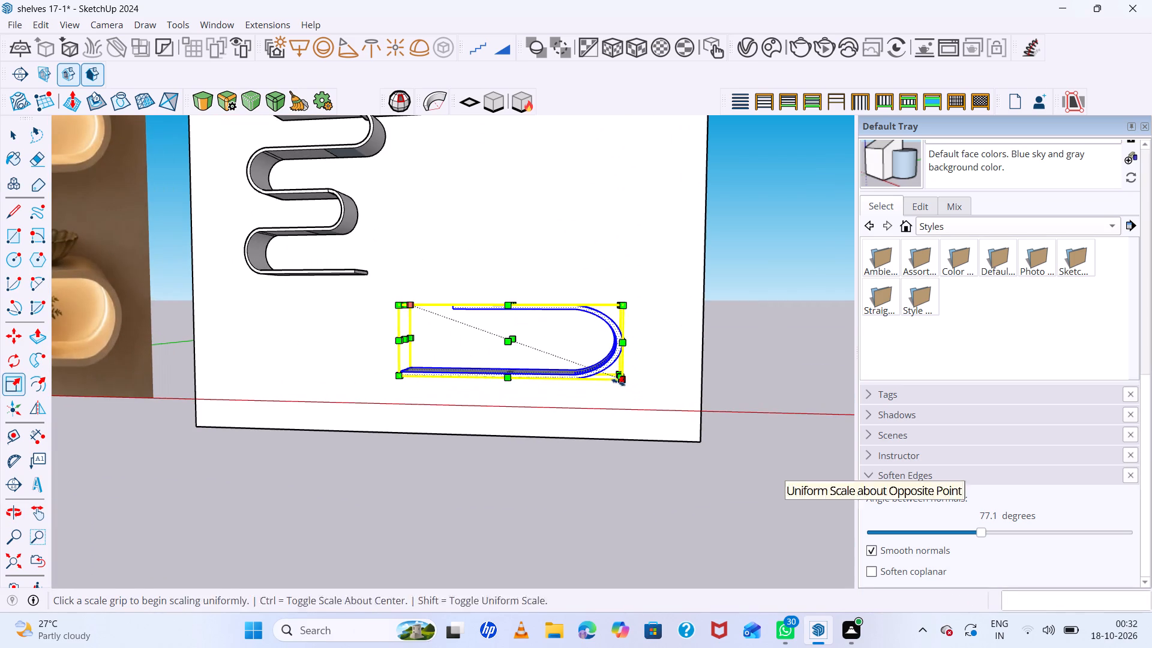
# Narrow the copied U-shaped shelf by scaling its curved side inward along the red axis to about 0.95.
pyautogui.press('space')
pyautogui.moveTo(426, 368); pyautogui.dragTo(397, 410, button='middle')
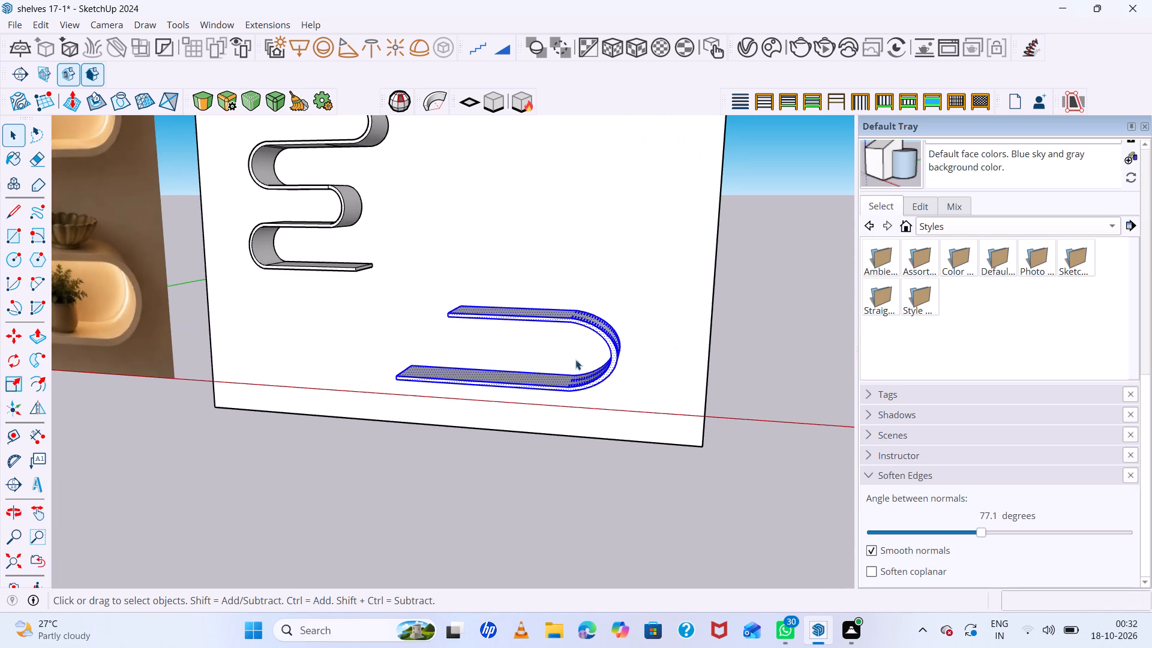
pyautogui.press('s')
pyautogui.scroll(4, 626, 347)
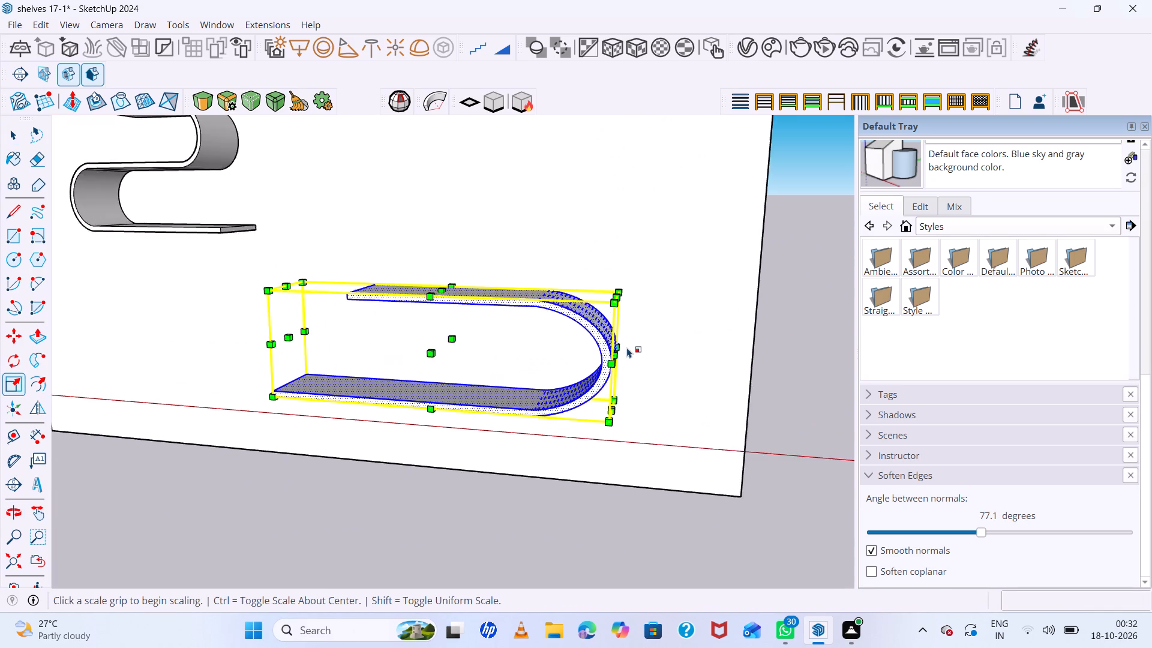
pyautogui.scroll(6, 628, 350)
pyautogui.click(601, 357)
pyautogui.click(559, 364)
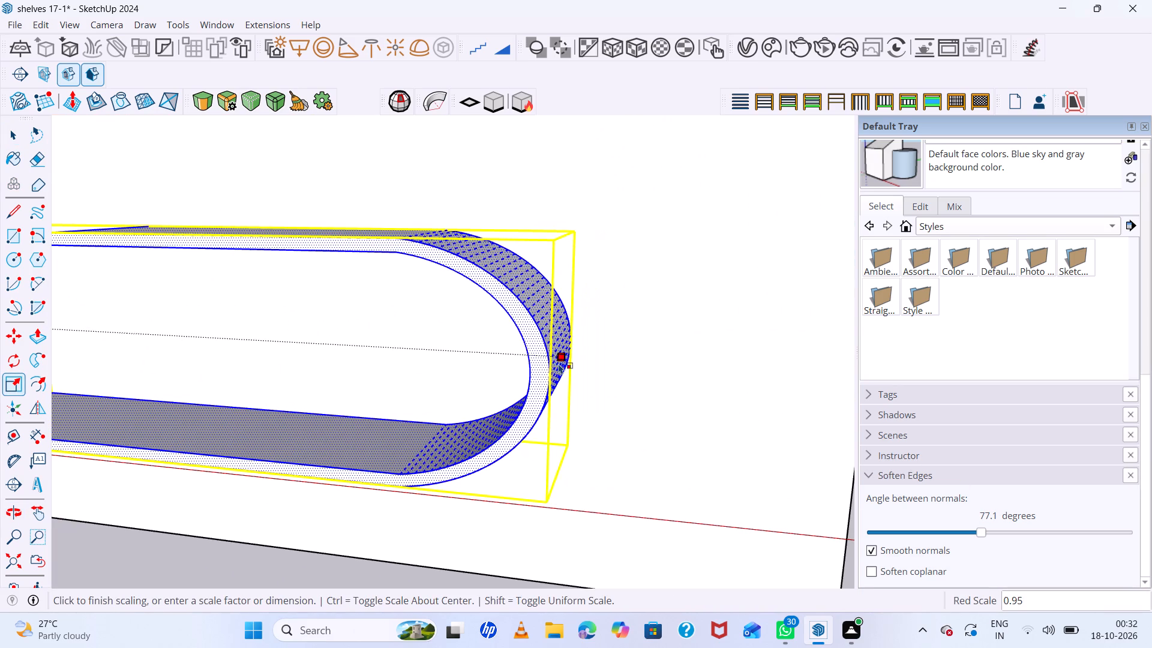
pyautogui.scroll(-7, 559, 364)
pyautogui.moveTo(597, 371); pyautogui.dragTo(700, 317, button='middle')
pyautogui.press('space')
pyautogui.click(750, 311)
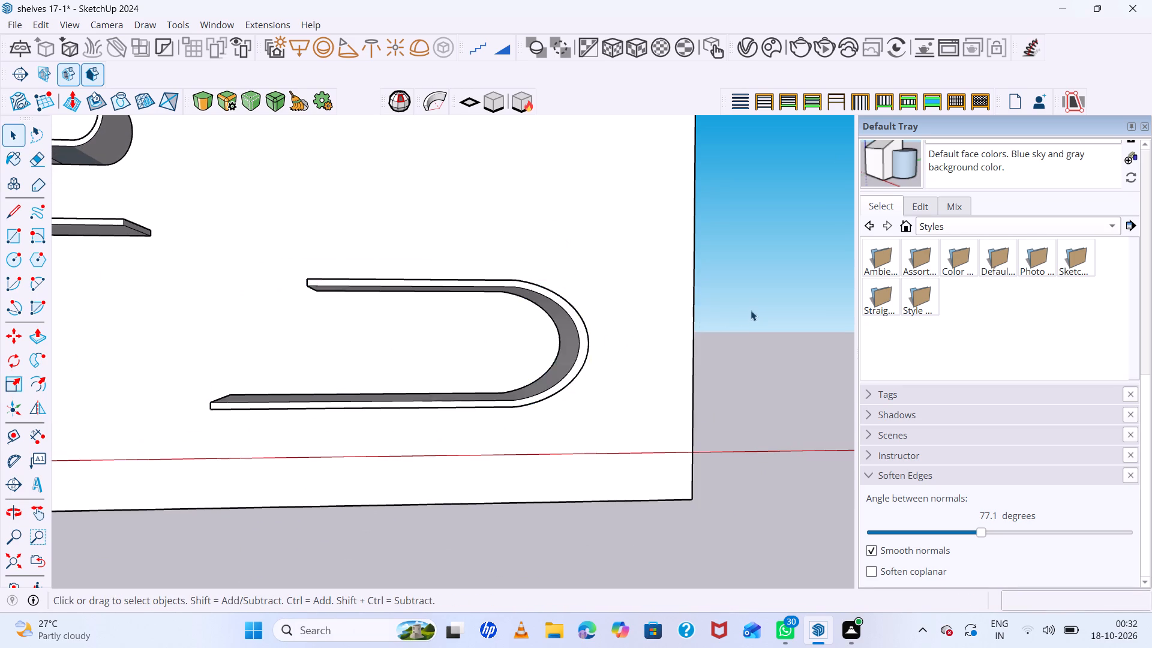
# Move the scaled U-shaped shelf about 1' 10" to sit beside the open end of the lowest S-shaped section.
pyautogui.scroll(-12, 649, 347)
pyautogui.moveTo(488, 360); pyautogui.dragTo(477, 364, button='middle')
pyautogui.scroll(6, 551, 374)
pyautogui.moveTo(508, 364); pyautogui.dragTo(542, 362, button='middle')
pyautogui.click(689, 290)
pyautogui.tripleClick(686, 296)
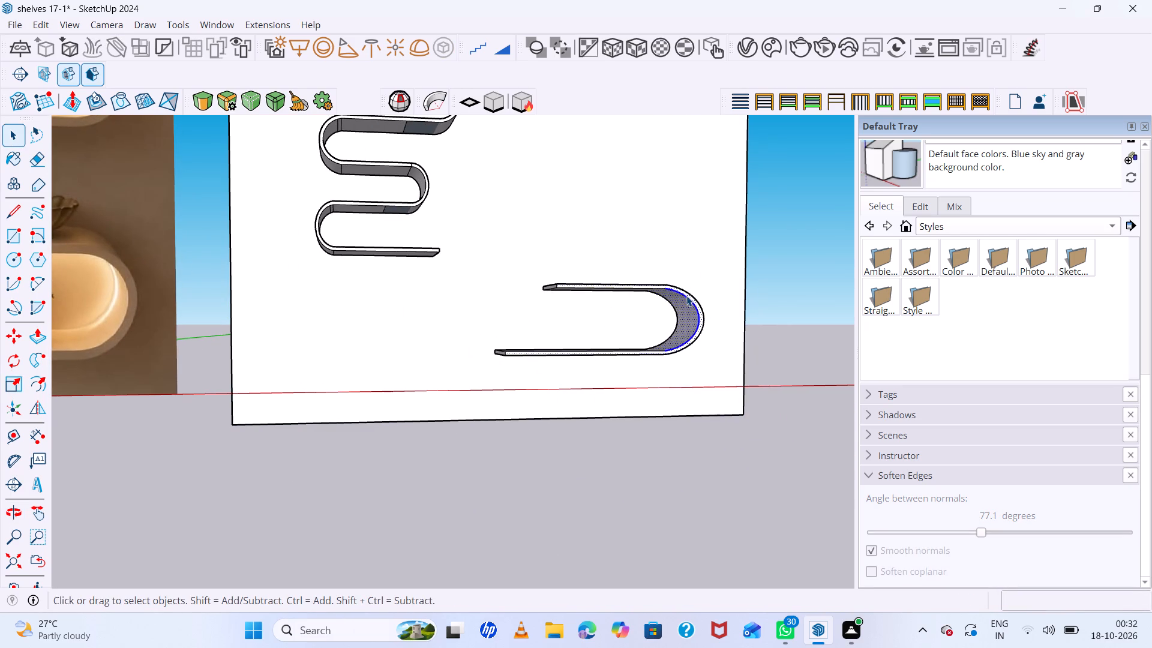
pyautogui.press('m')
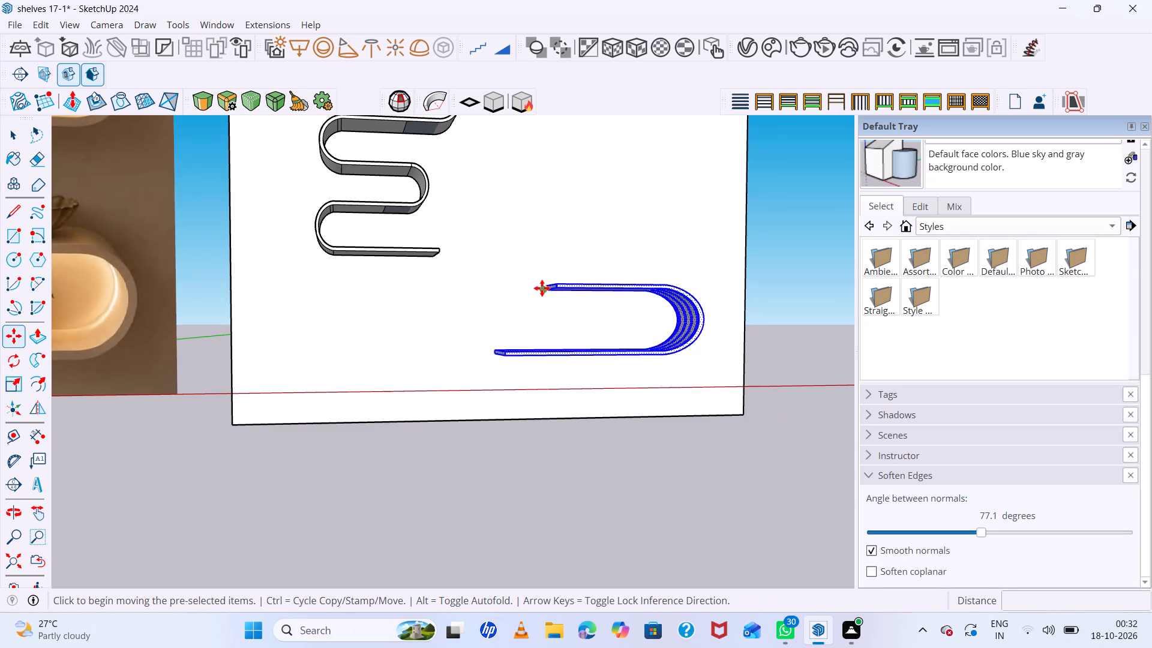
pyautogui.click(542, 288)
pyautogui.scroll(-7, 518, 275)
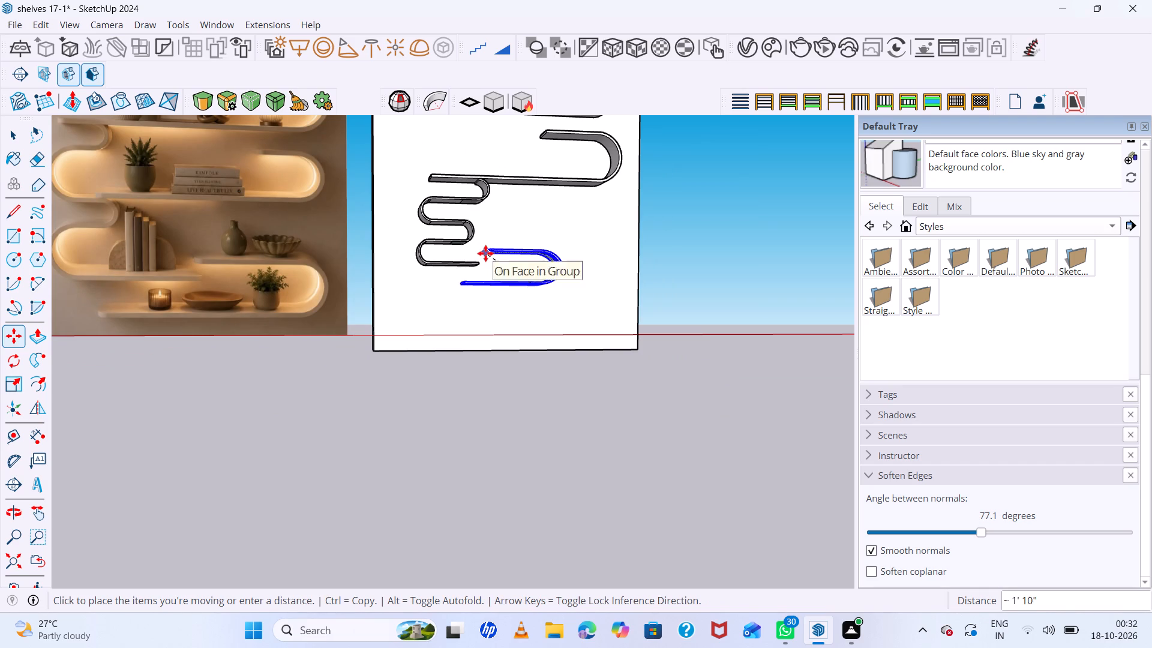
pyautogui.click(487, 253)
# Align the U-shaped shelf with the lowest S-section's end, moving it about 2" down the blue axis and inward along the red axis.
pyautogui.scroll(5, 487, 253)
pyautogui.moveTo(475, 268); pyautogui.dragTo(548, 345, button='middle')
pyautogui.scroll(5, 483, 272)
pyautogui.moveTo(541, 282); pyautogui.dragTo(479, 247, button='middle')
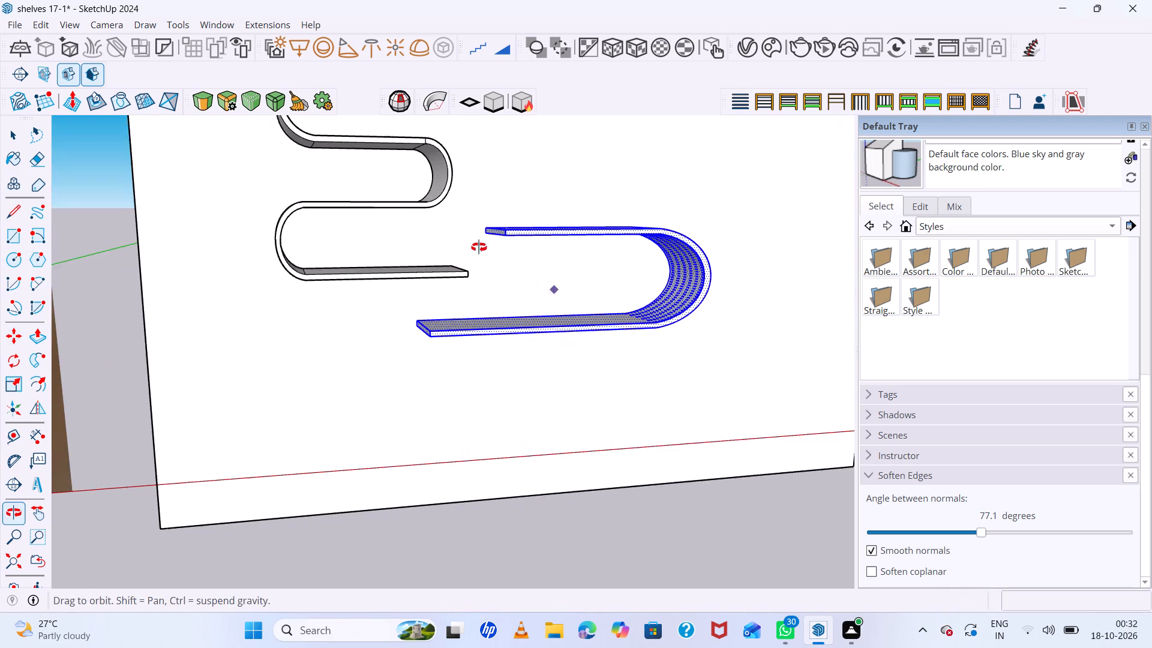
pyautogui.moveTo(479, 247); pyautogui.dragTo(475, 245, button='middle')
pyautogui.click(503, 235)
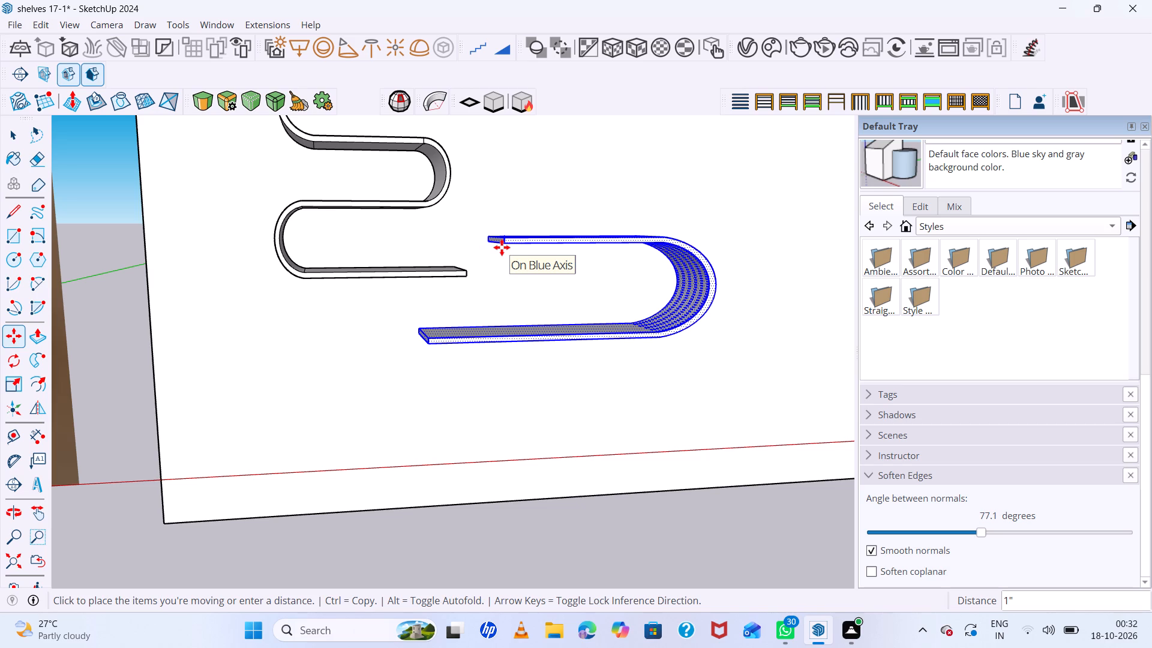
pyautogui.press('Up')
pyautogui.click(502, 250)
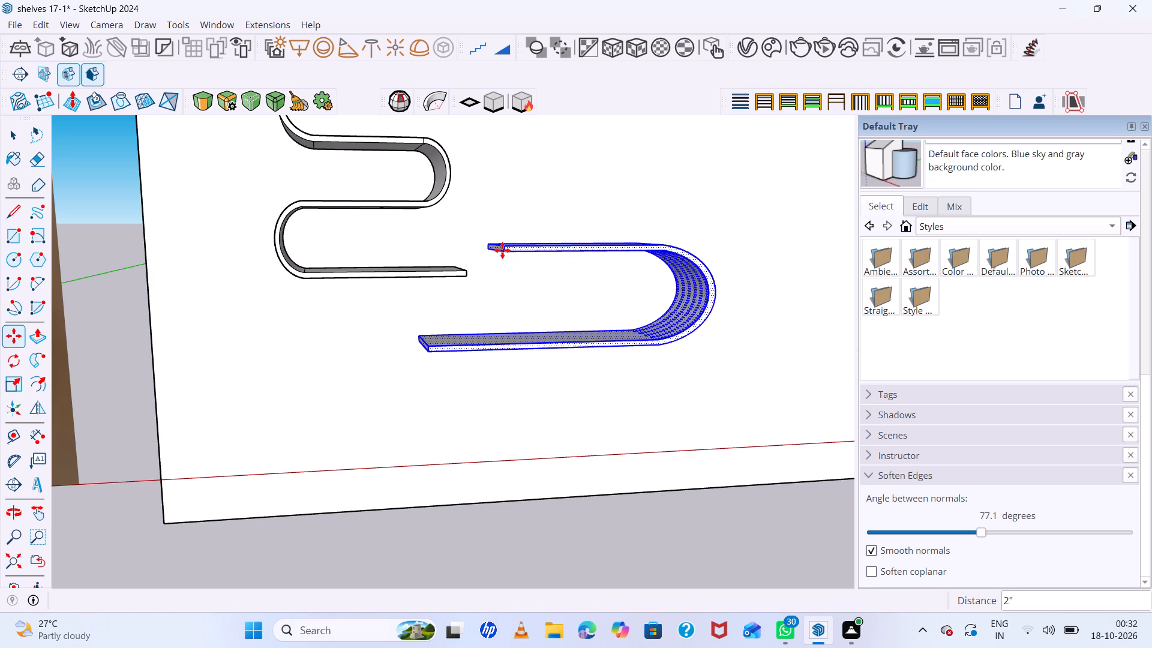
pyautogui.press('Left')
pyautogui.click(502, 250)
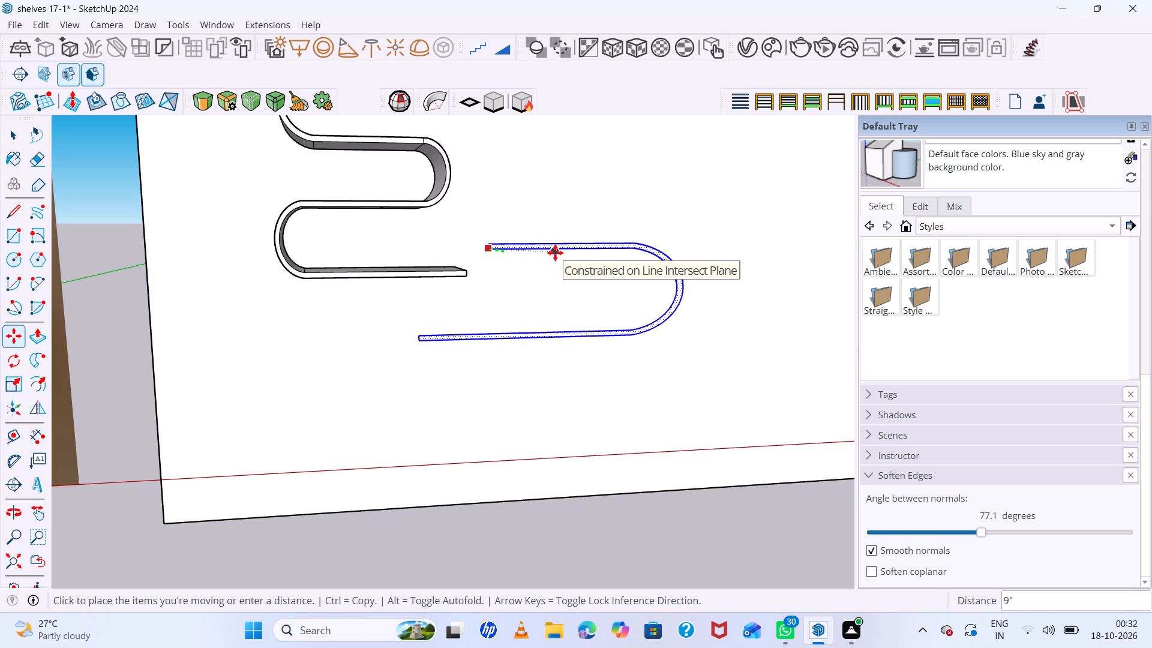
pyautogui.press('Right')
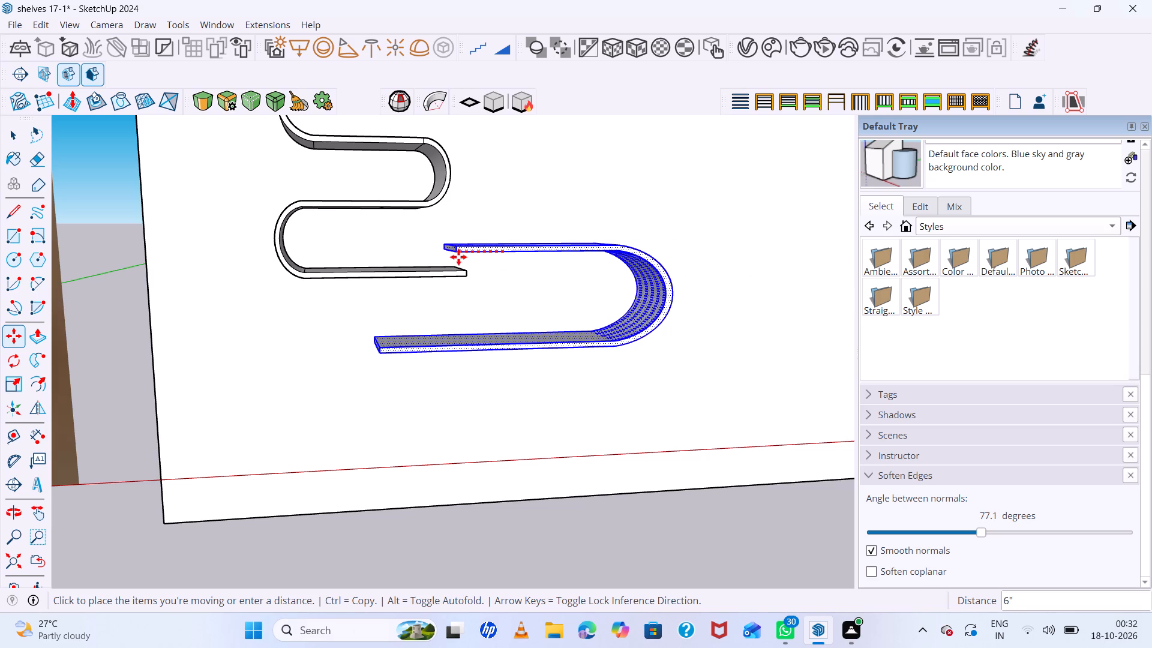
pyautogui.click(444, 259)
# Compare the repositioned lower U-shaped shelf with the shelf layout in the reference photo.
pyautogui.scroll(-6, 499, 275)
pyautogui.moveTo(613, 301); pyautogui.dragTo(556, 267, button='middle')
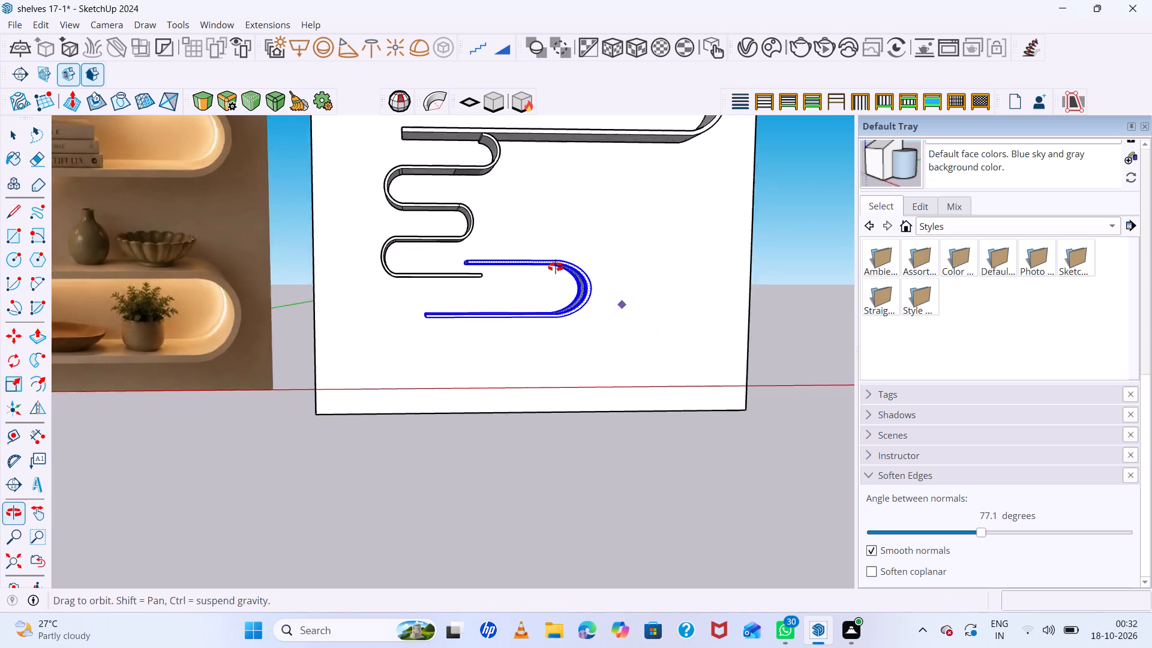
pyautogui.moveTo(556, 267); pyautogui.dragTo(473, 279, button='middle')
pyautogui.scroll(-12, 648, 304)
pyautogui.scroll(5, 651, 303)
pyautogui.scroll(-5, 651, 303)
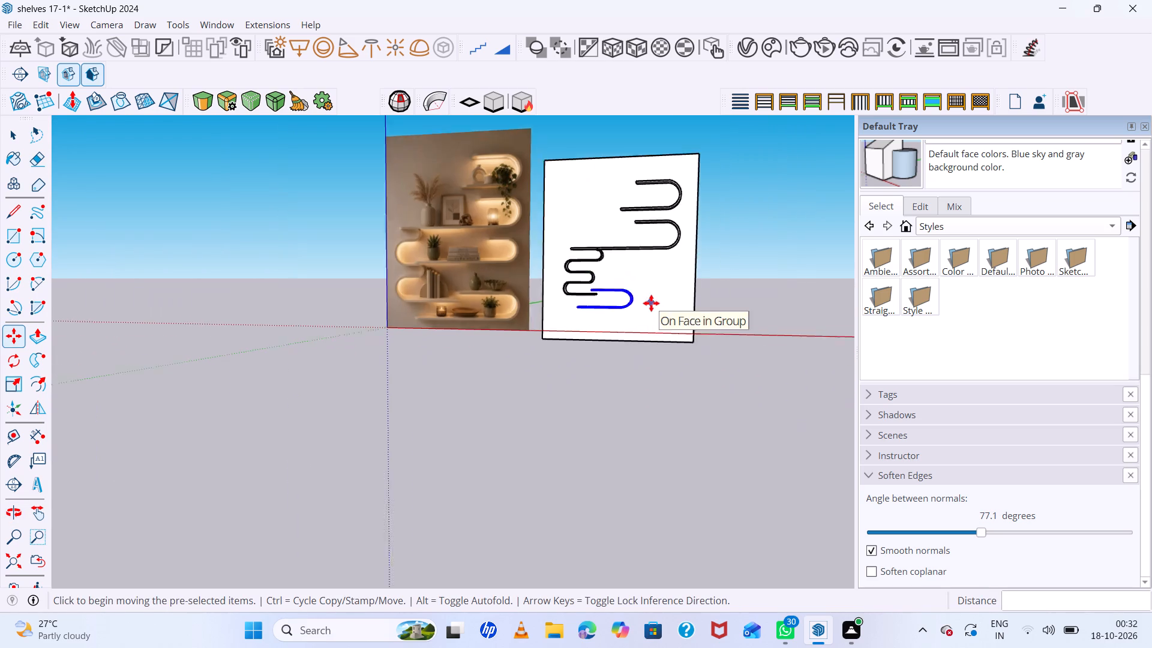
pyautogui.scroll(-2, 651, 303)
pyautogui.moveTo(657, 304); pyautogui.dragTo(719, 322, button='middle')
pyautogui.scroll(6, 629, 285)
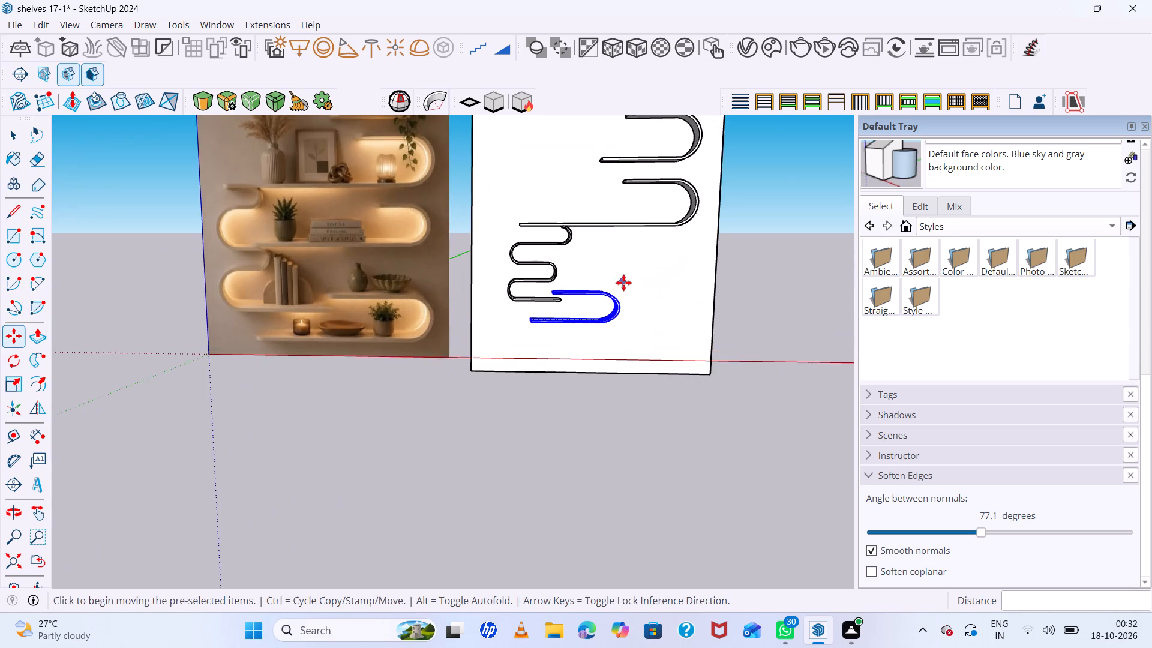
pyautogui.scroll(5, 622, 286)
# Push/Pull the free end of the lowest U-shaped shelf's bottom board about 2' 1" to the panel edge nearest the photo.
pyautogui.press('space')
pyautogui.moveTo(484, 338); pyautogui.dragTo(826, 378, button='middle')
pyautogui.scroll(6, 540, 389)
pyautogui.scroll(5, 319, 310)
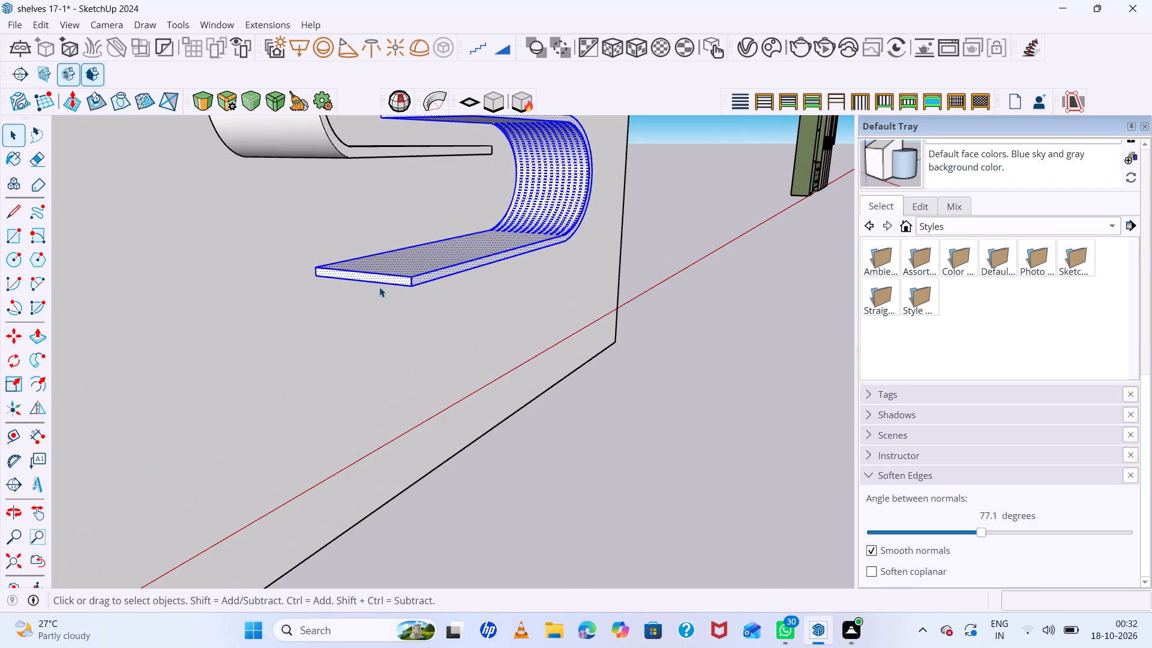
pyautogui.click(389, 281)
pyautogui.press('p')
pyautogui.click(391, 281)
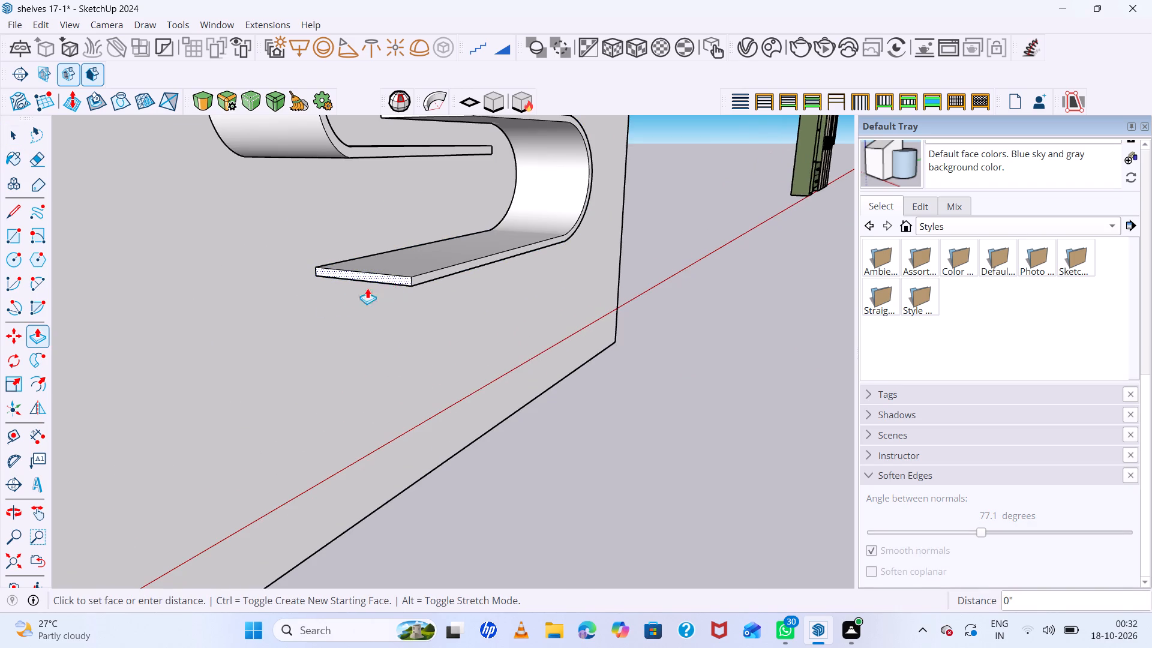
pyautogui.scroll(-11, 211, 344)
pyautogui.click(176, 355)
pyautogui.scroll(-4, 229, 346)
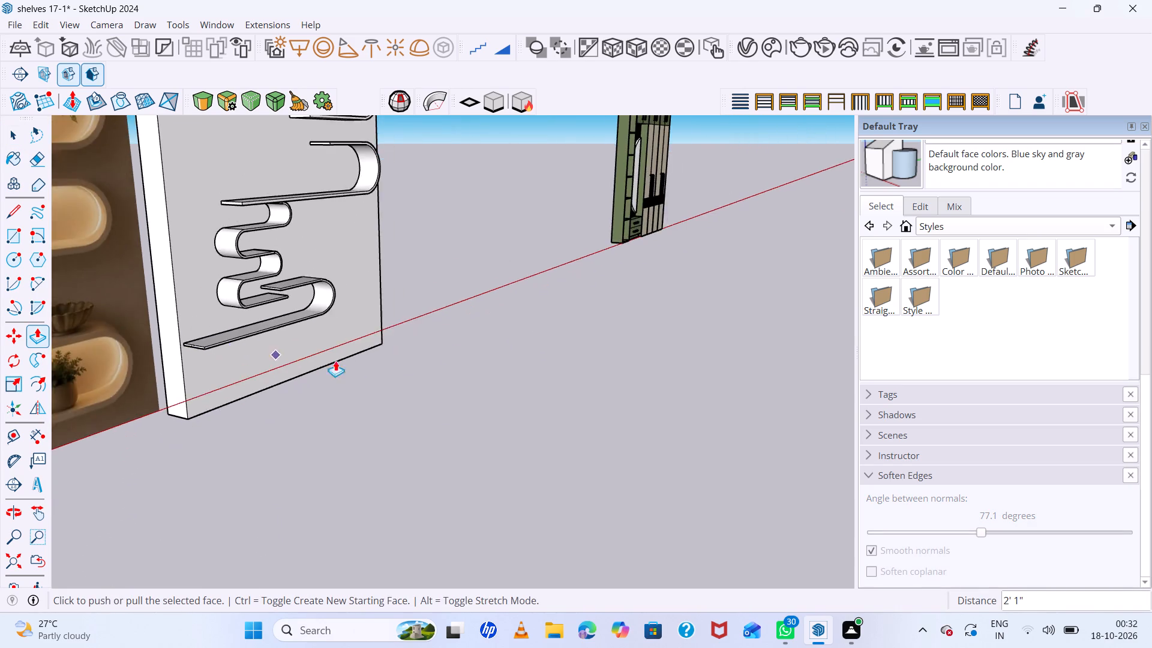
# Compare the extended bottom shelf and the overall shelf layout with the reference photo.
pyautogui.scroll(-3, 335, 361)
pyautogui.moveTo(456, 348); pyautogui.dragTo(295, 371, button='middle')
pyautogui.scroll(1, 286, 376)
pyautogui.scroll(-12, 329, 388)
pyautogui.moveTo(479, 374); pyautogui.dragTo(386, 346, button='middle')
pyautogui.scroll(3, 533, 299)
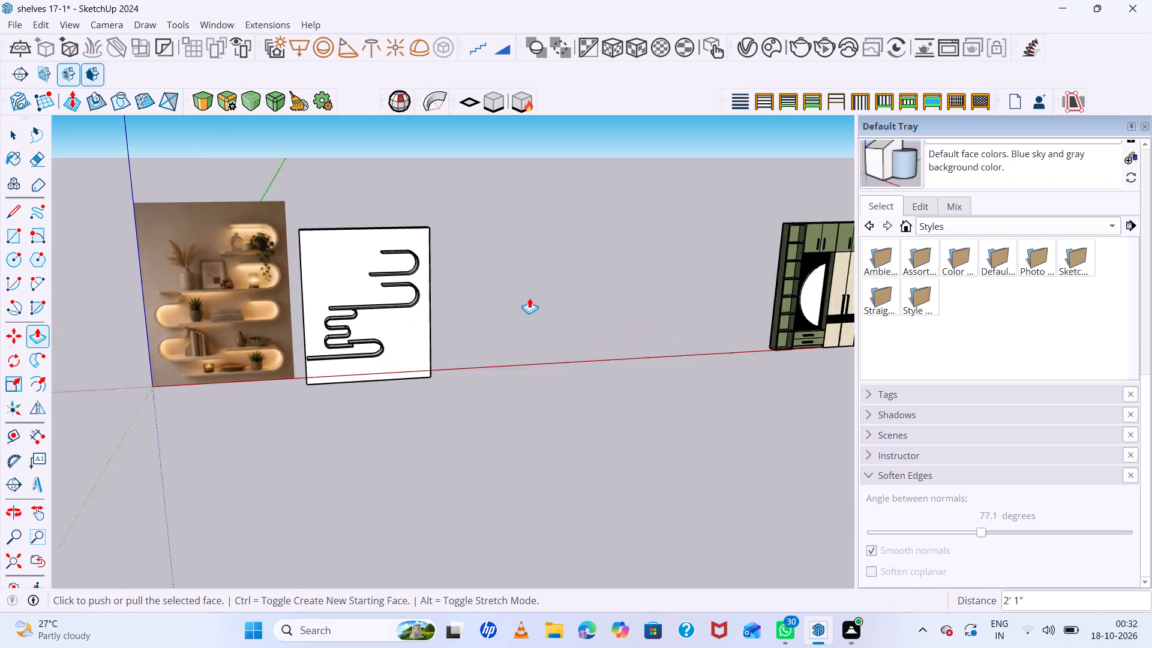
pyautogui.scroll(3, 529, 298)
pyautogui.moveTo(497, 308); pyautogui.dragTo(491, 221, button='middle')
pyautogui.scroll(-6, 502, 234)
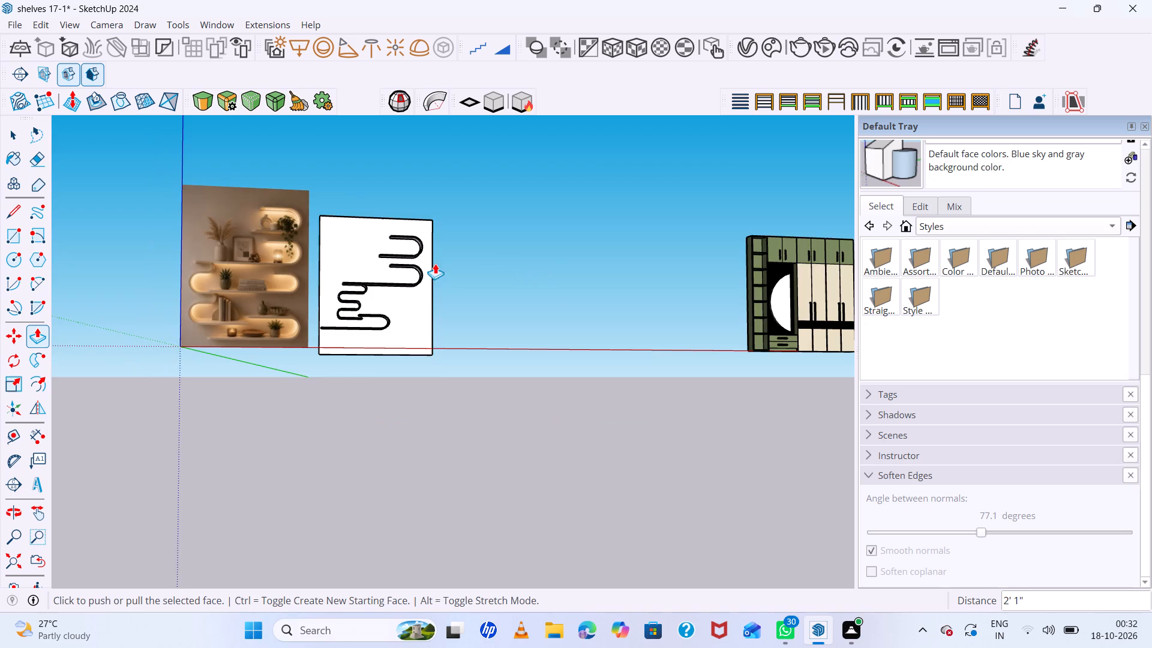
# Move the whole topmost U-shaped shelf about 2" down along the blue axis.
pyautogui.scroll(6, 424, 231)
pyautogui.moveTo(489, 241); pyautogui.dragTo(404, 242, button='middle')
pyautogui.scroll(7, 440, 250)
pyautogui.moveTo(433, 267); pyautogui.dragTo(382, 324, button='middle')
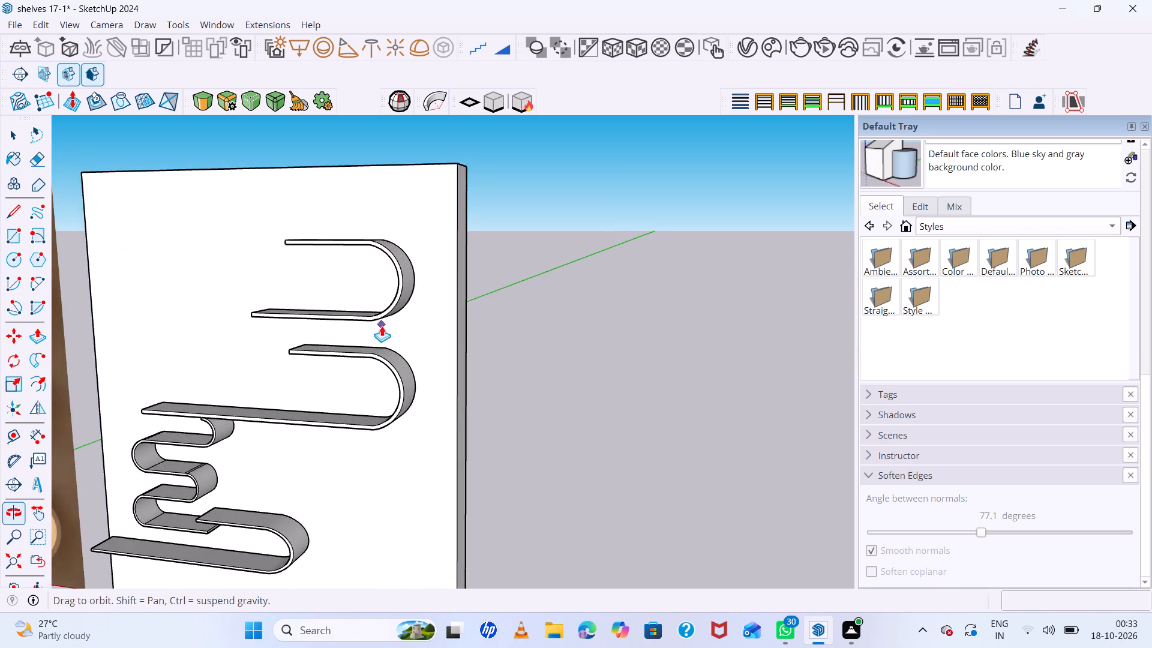
pyautogui.scroll(6, 433, 272)
pyautogui.scroll(-8, 439, 257)
pyautogui.press('space')
pyautogui.tripleClick(398, 264)
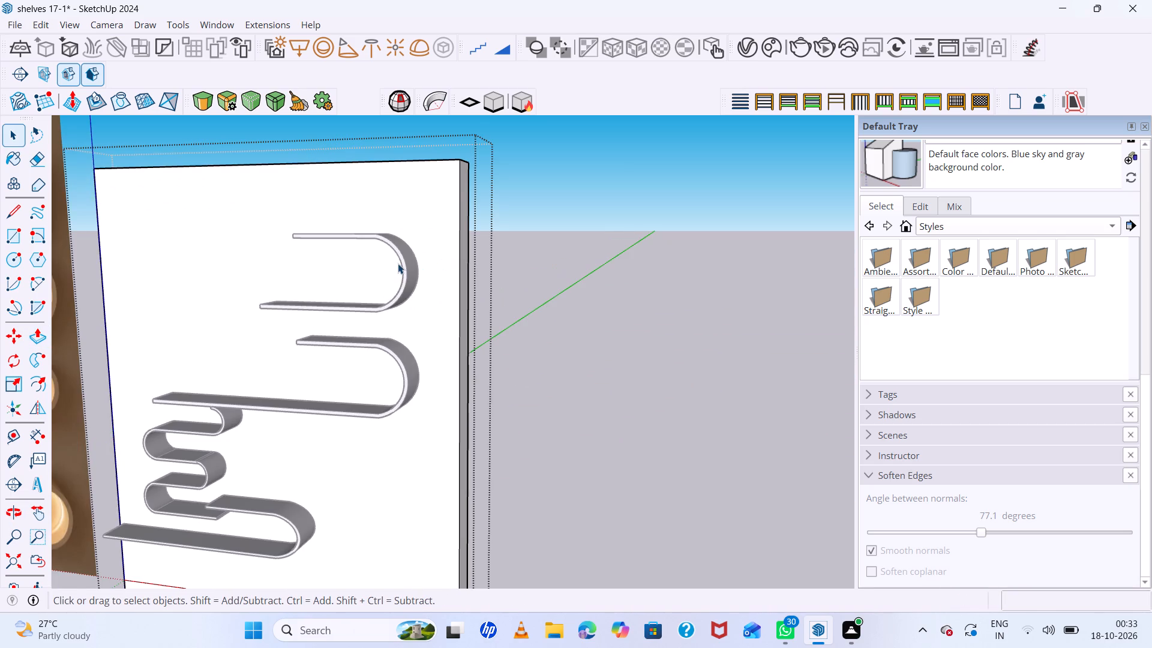
pyautogui.click(548, 267)
pyautogui.click(394, 268)
pyautogui.tripleClick(408, 264)
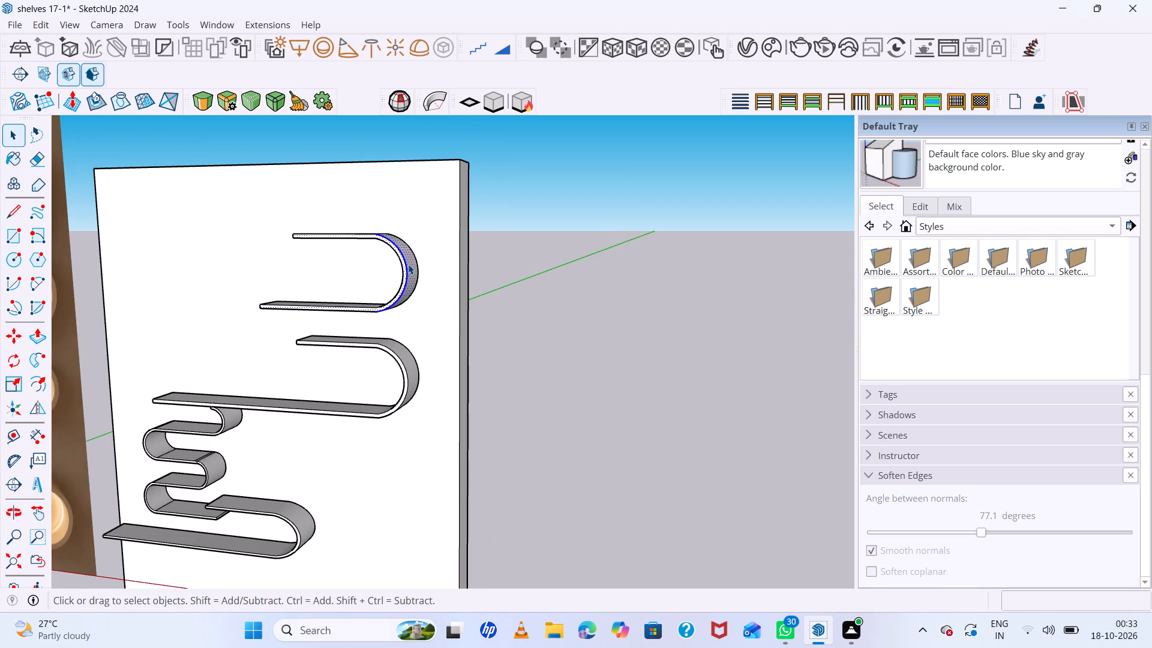
pyautogui.click(408, 264)
pyautogui.press('m')
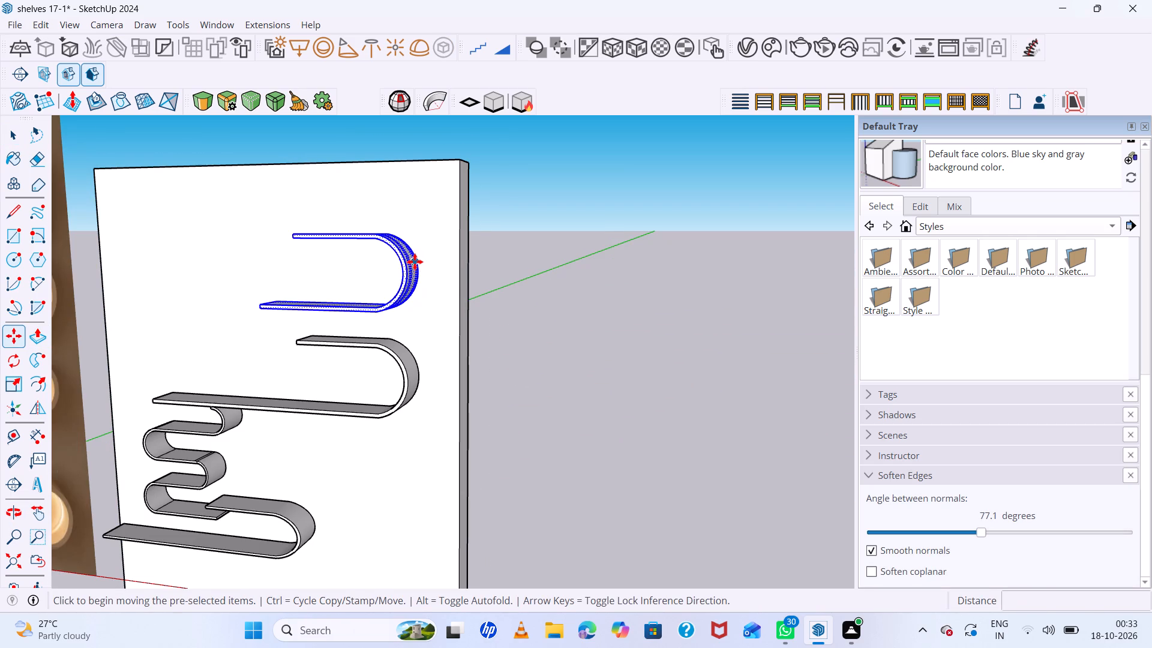
pyautogui.scroll(6, 415, 262)
pyautogui.click(368, 209)
pyautogui.click(367, 223)
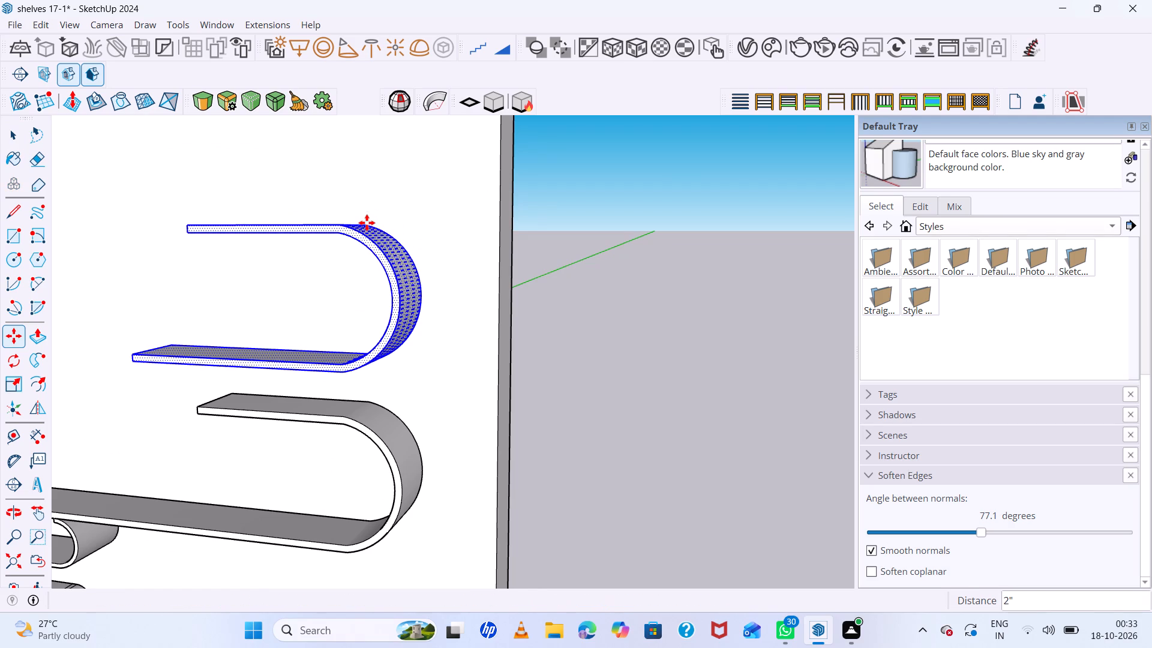
# Deselect the top shelf and examine the whole shelf panel beside the reference photo.
pyautogui.scroll(-14, 467, 270)
pyautogui.moveTo(601, 311); pyautogui.dragTo(686, 241, button='middle')
pyautogui.scroll(-6, 688, 241)
pyautogui.press('space')
pyautogui.click(616, 304)
pyautogui.scroll(7, 542, 314)
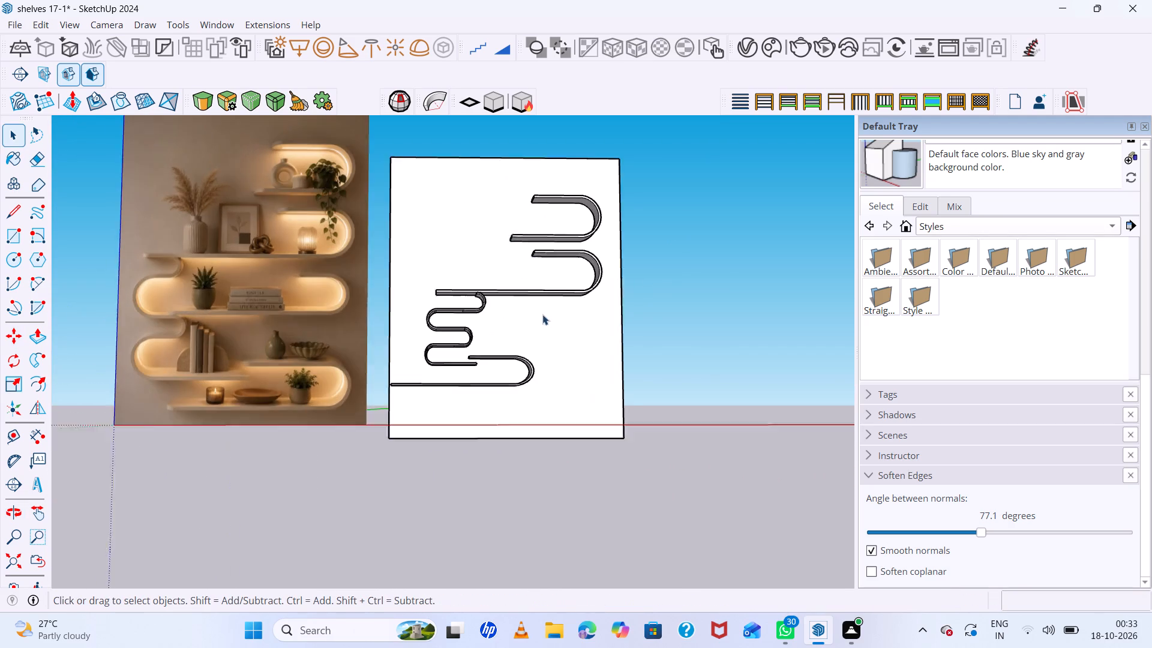
pyautogui.moveTo(621, 320); pyautogui.dragTo(604, 412, button='middle')
pyautogui.scroll(-20, 561, 400)
pyautogui.scroll(-3, 561, 400)
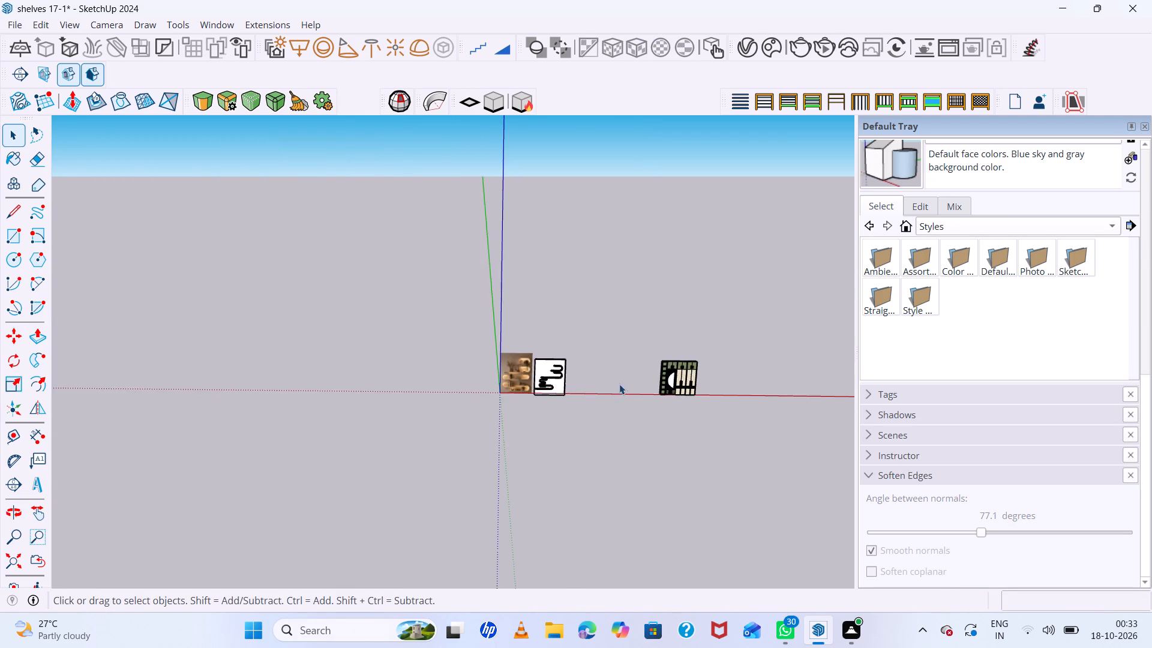
pyautogui.scroll(7, 664, 368)
pyautogui.scroll(6, 470, 415)
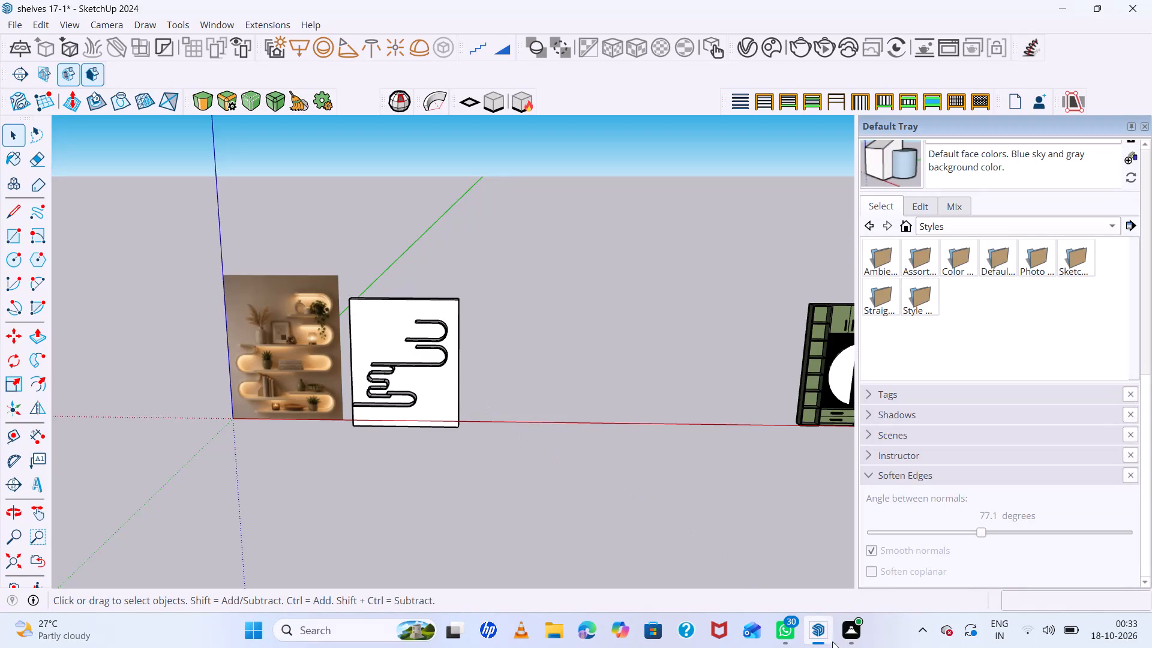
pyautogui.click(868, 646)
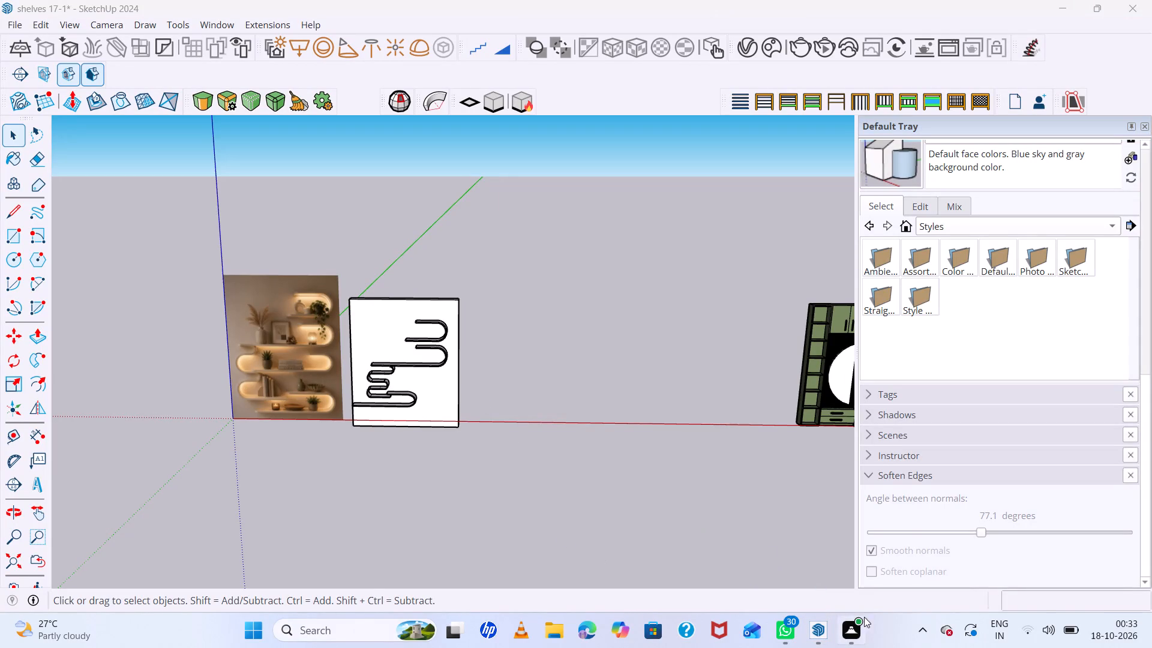
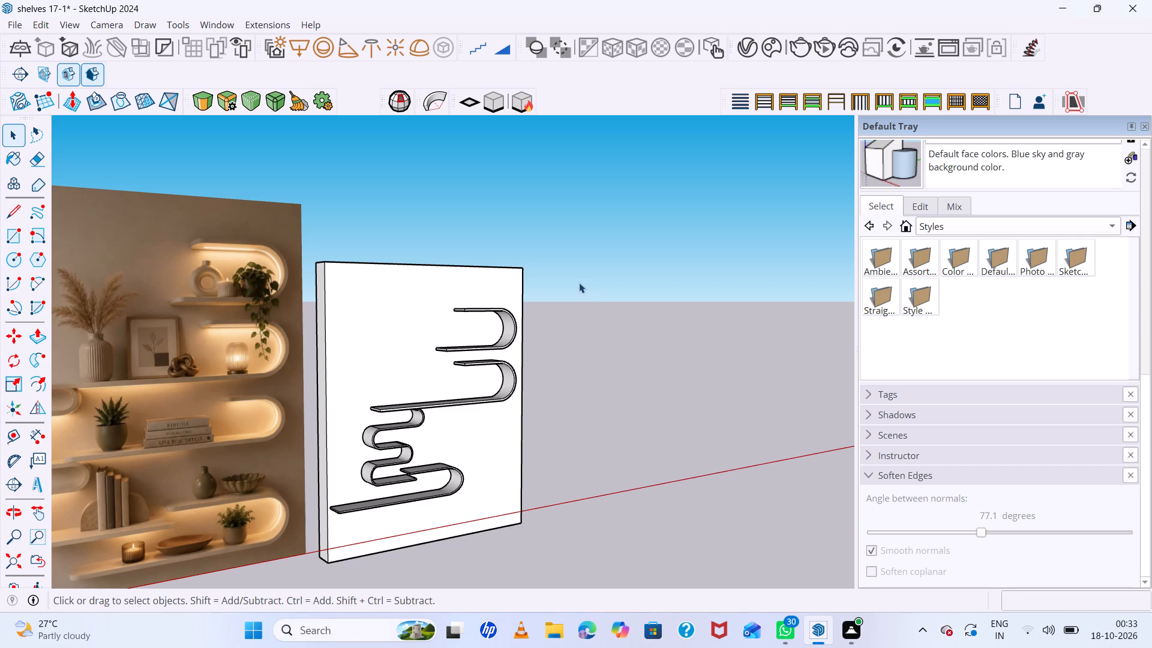
# Compare the modelled shelf panel with the reference photo, including a close look at the photo's lower shelves.
pyautogui.scroll(-8, 487, 447)
pyautogui.moveTo(512, 440); pyautogui.dragTo(346, 530, button='middle')
pyautogui.middleClick(346, 530)
pyautogui.scroll(7, 337, 467)
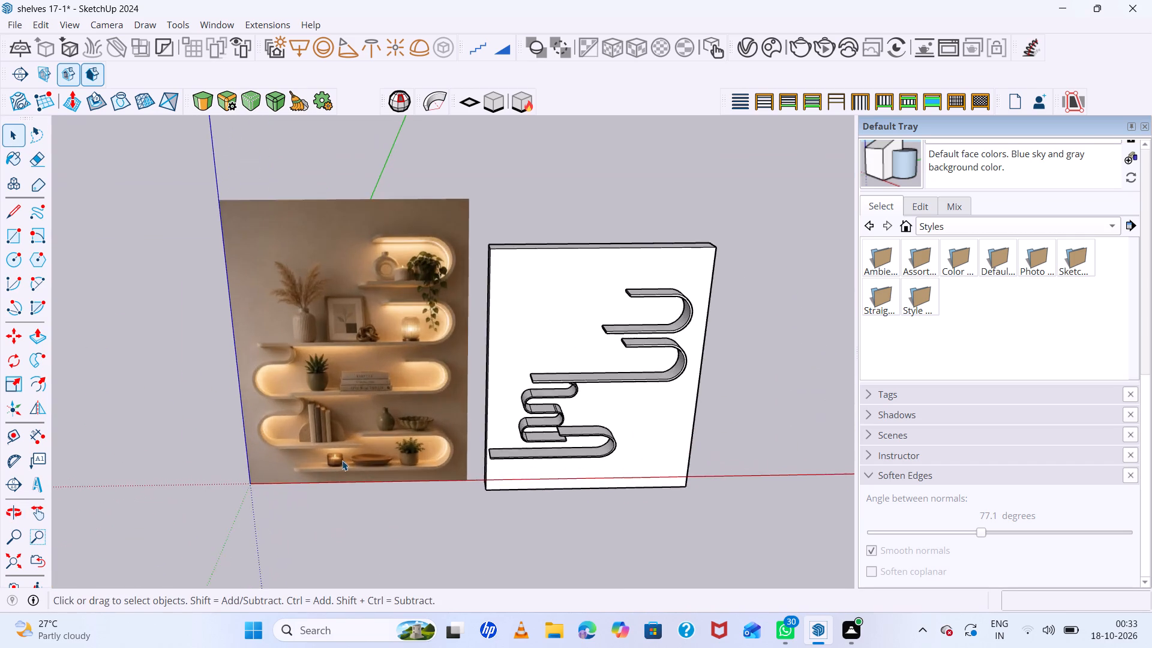
pyautogui.scroll(8, 347, 460)
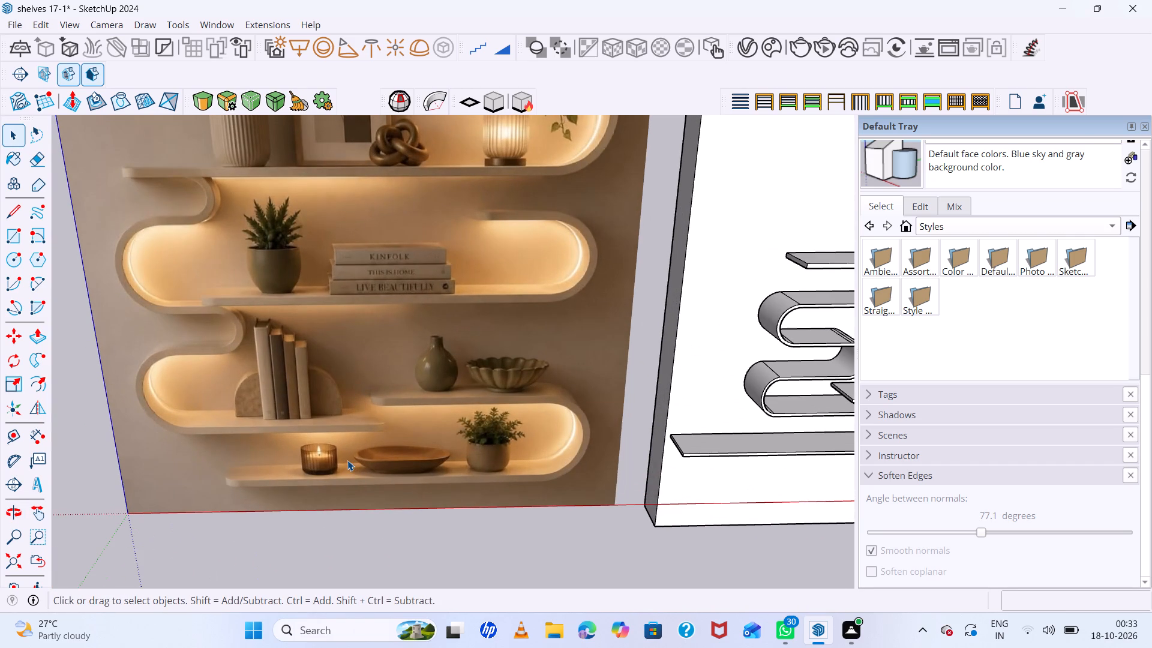
pyautogui.scroll(-15, 347, 460)
pyautogui.moveTo(602, 425); pyautogui.dragTo(603, 380, button='middle')
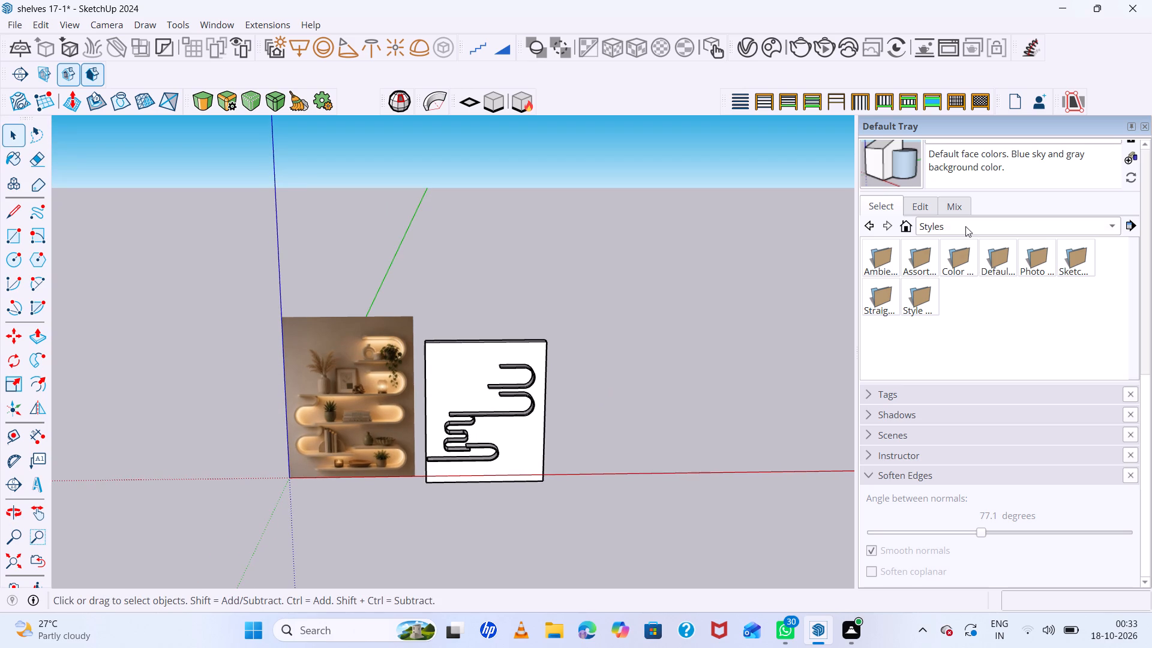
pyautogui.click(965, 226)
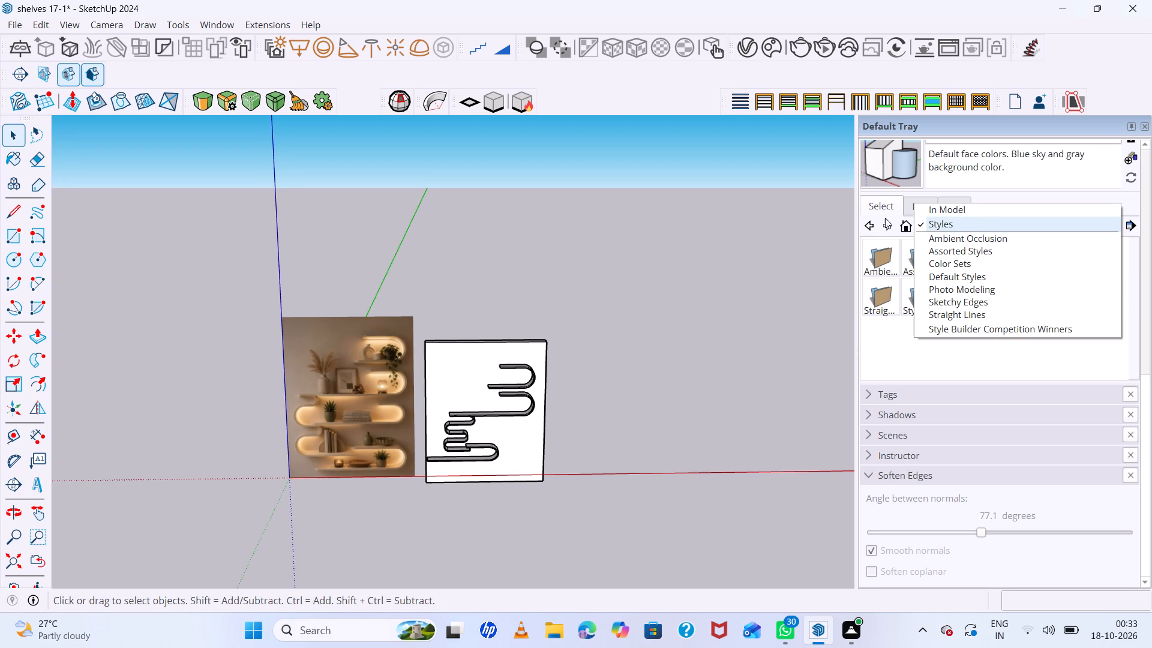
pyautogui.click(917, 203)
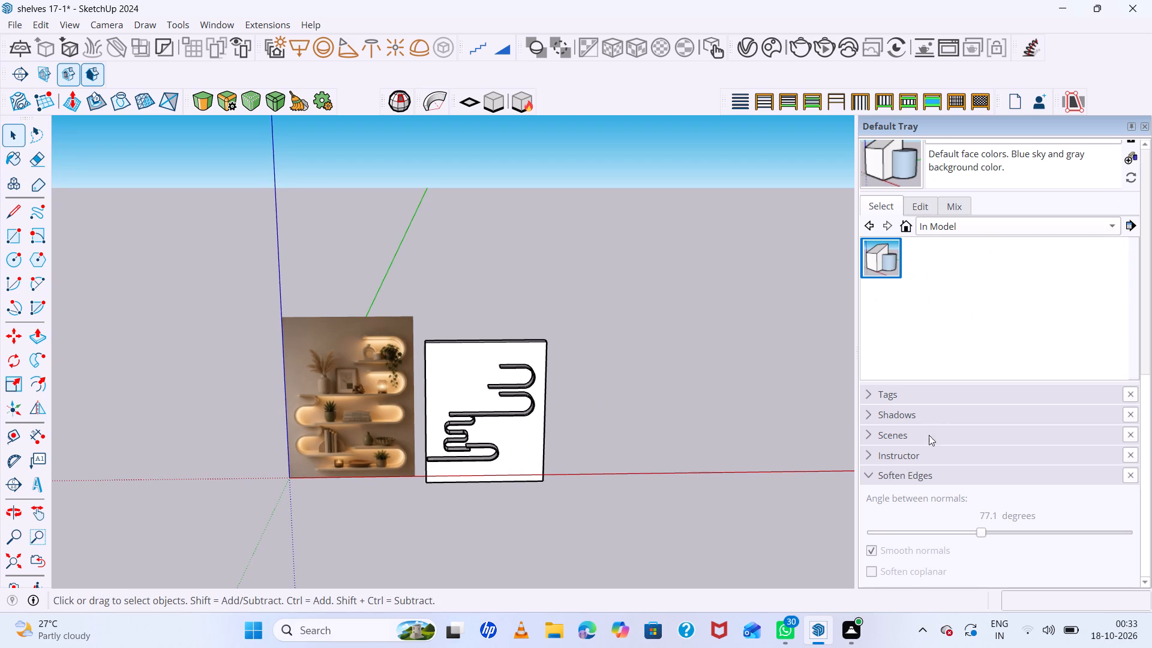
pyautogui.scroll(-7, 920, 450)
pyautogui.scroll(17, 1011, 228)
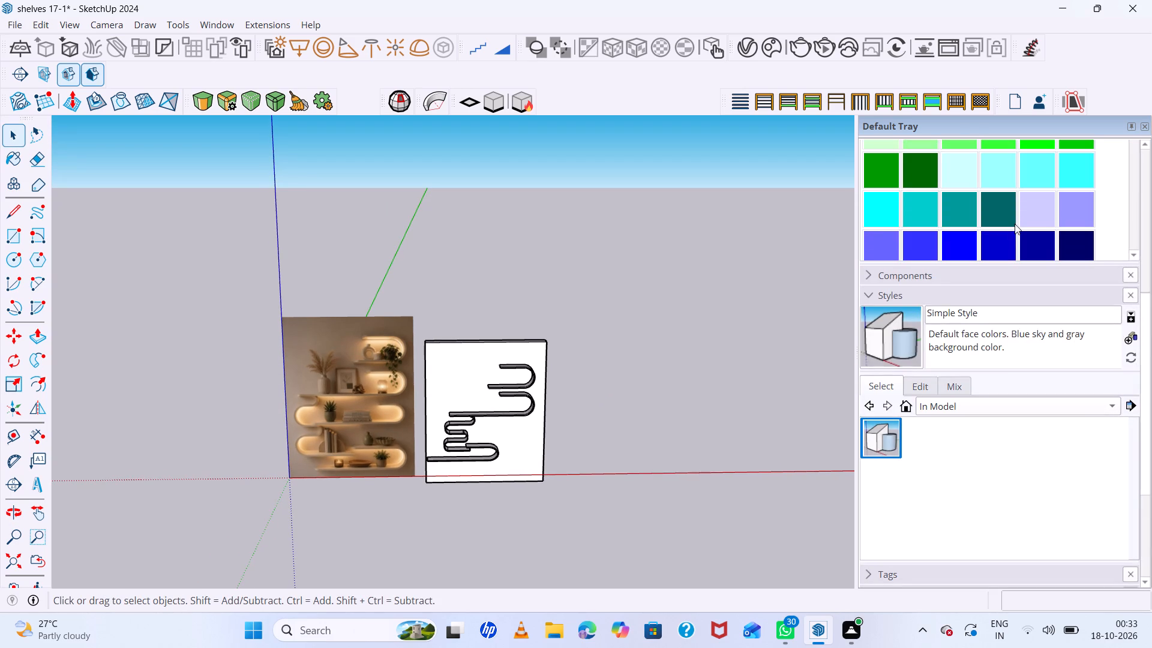
# Paint the back panel of the shelf unit with the peach material Color C02.
pyautogui.click(869, 296)
pyautogui.scroll(7, 1000, 257)
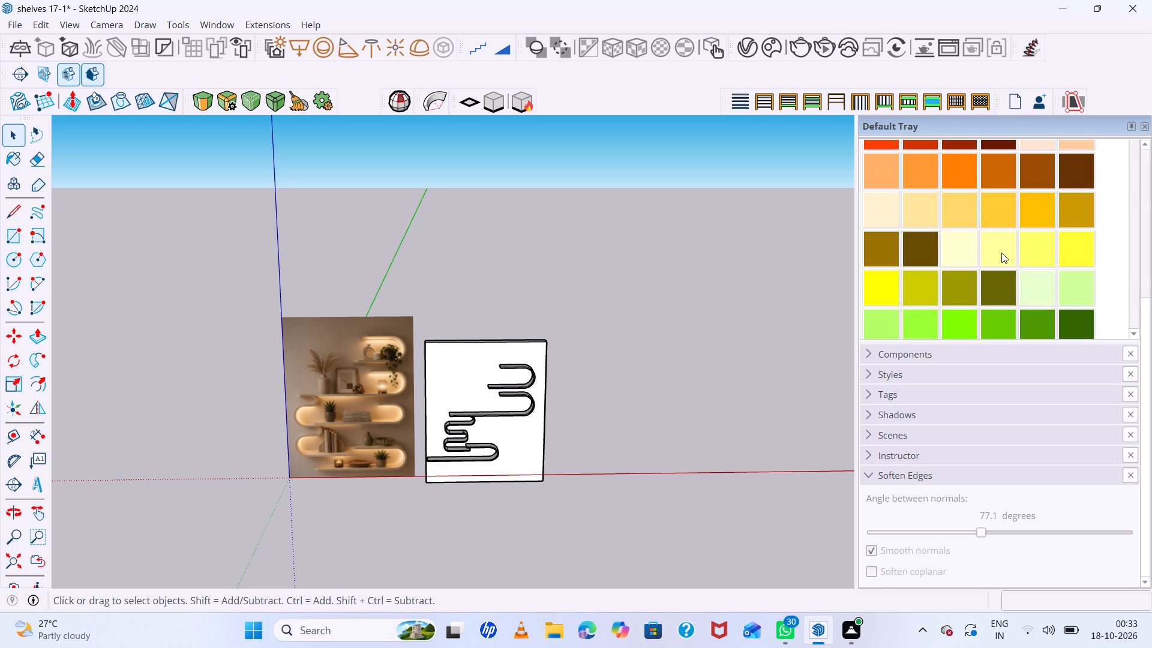
pyautogui.scroll(11, 1001, 253)
pyautogui.scroll(-7, 1006, 246)
pyautogui.scroll(7, 1006, 246)
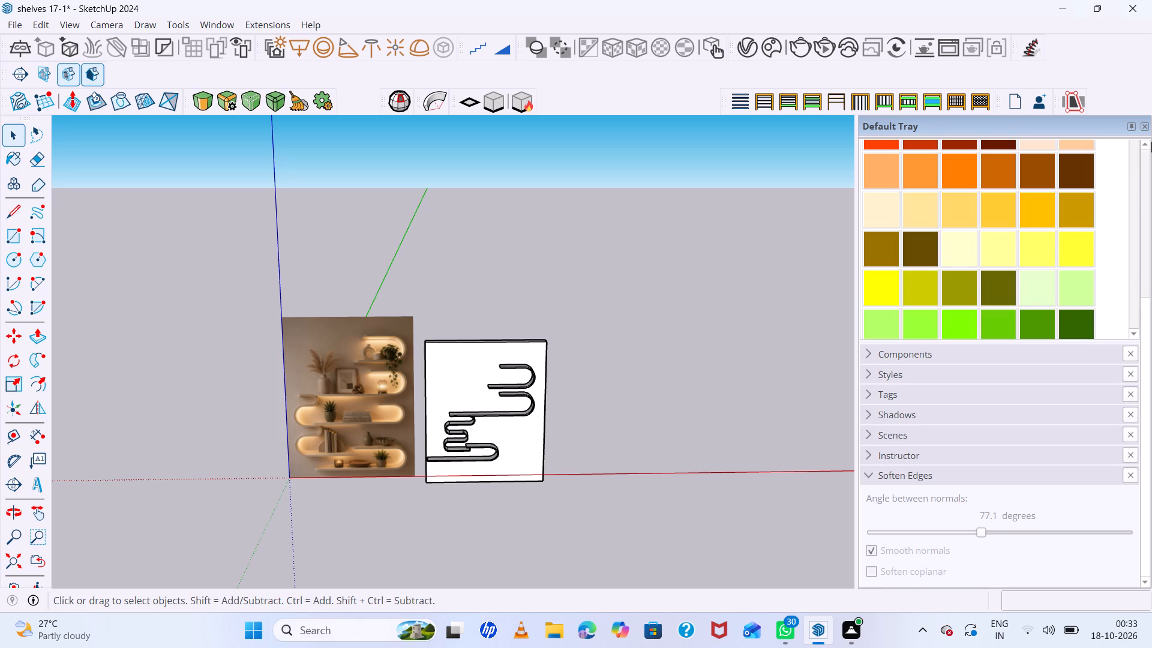
pyautogui.tripleClick(1143, 141)
pyautogui.click(1142, 141)
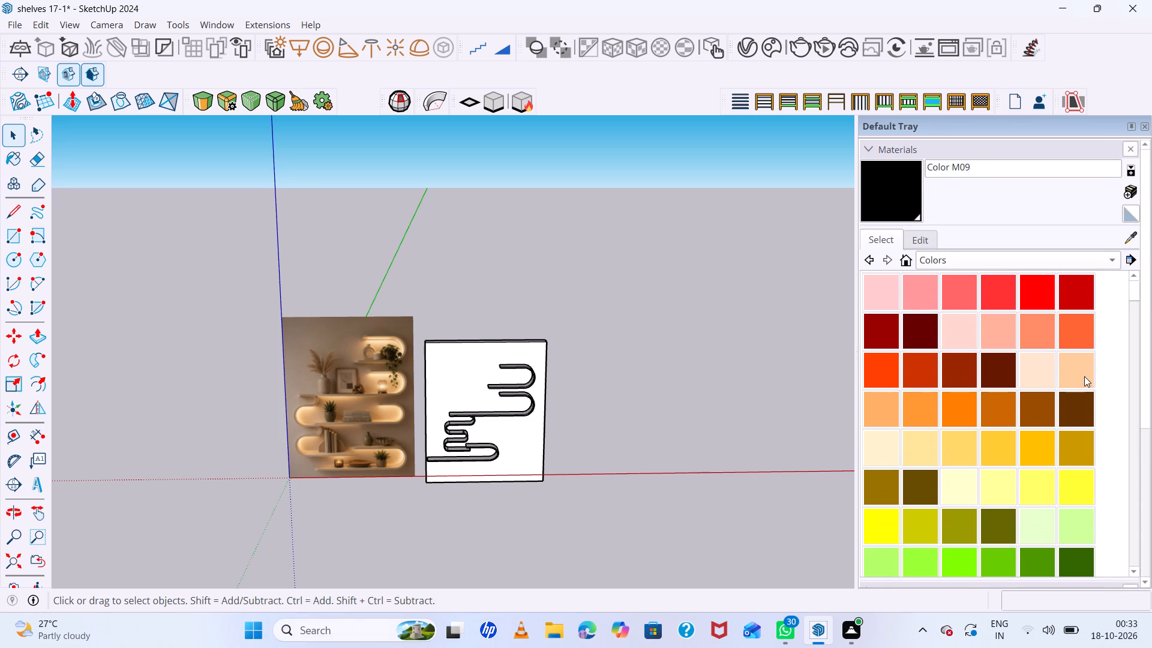
pyautogui.click(1084, 376)
pyautogui.click(503, 377)
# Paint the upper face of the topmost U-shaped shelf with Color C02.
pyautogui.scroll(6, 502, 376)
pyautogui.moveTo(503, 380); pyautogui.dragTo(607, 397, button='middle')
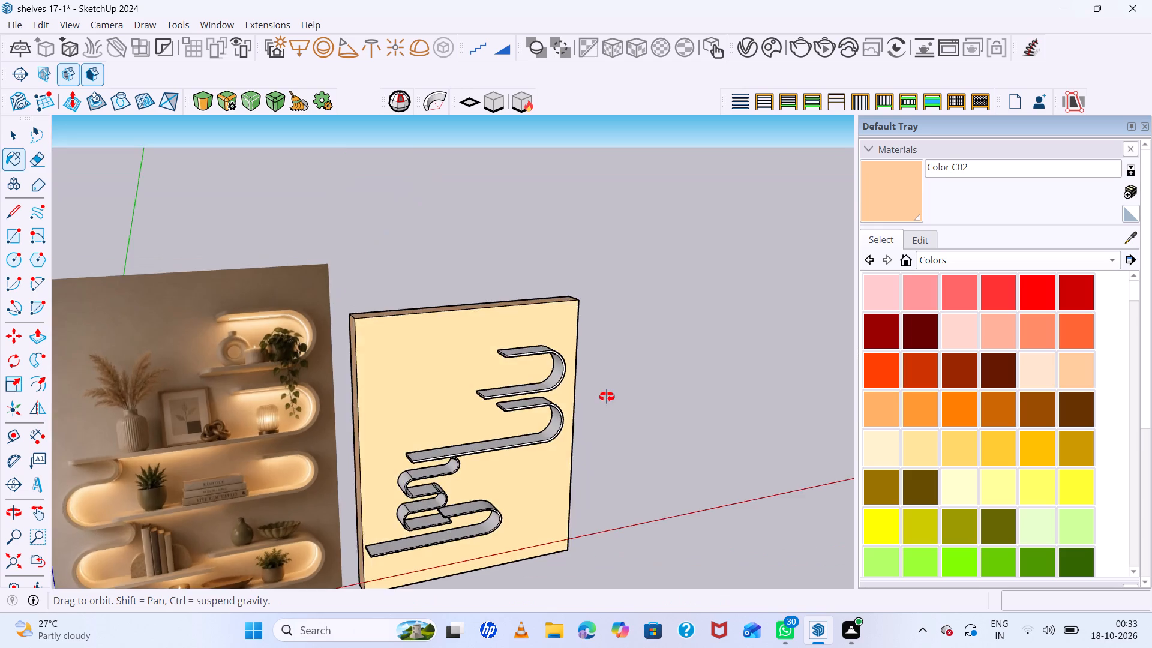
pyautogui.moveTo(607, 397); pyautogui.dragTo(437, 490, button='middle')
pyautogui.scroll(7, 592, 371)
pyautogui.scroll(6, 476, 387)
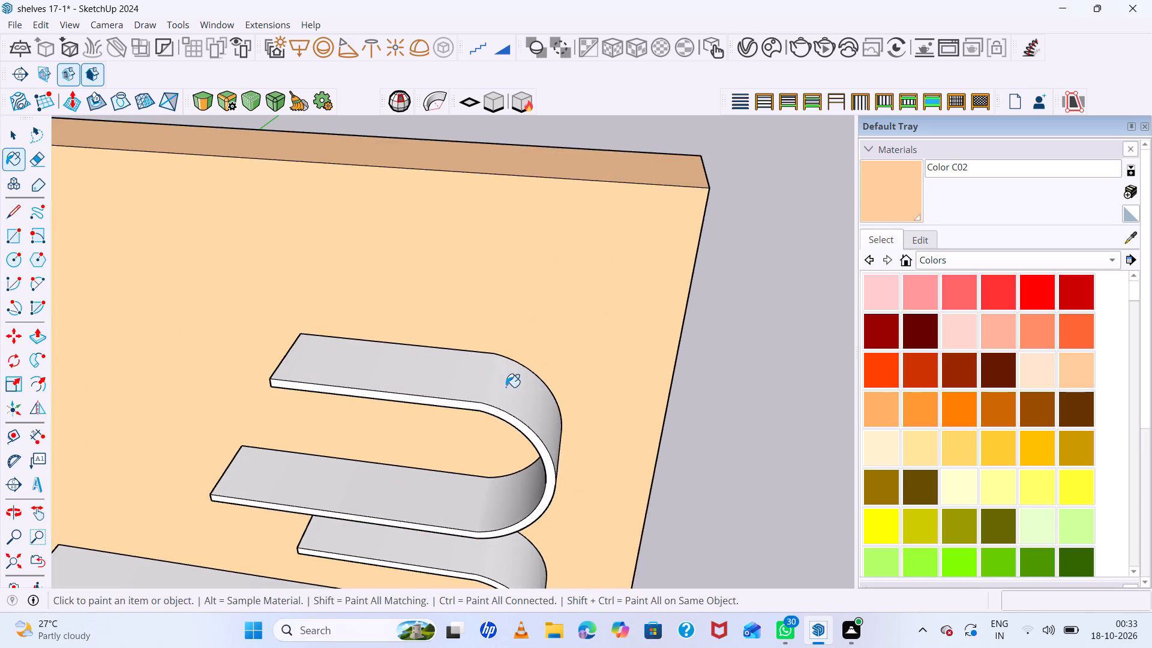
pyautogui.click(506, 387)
# Select all the connected shelf geometry, from the topmost to the lowest U-shaped shelf, and paint it all with Color C02.
pyautogui.scroll(-7, 507, 405)
pyautogui.press('space')
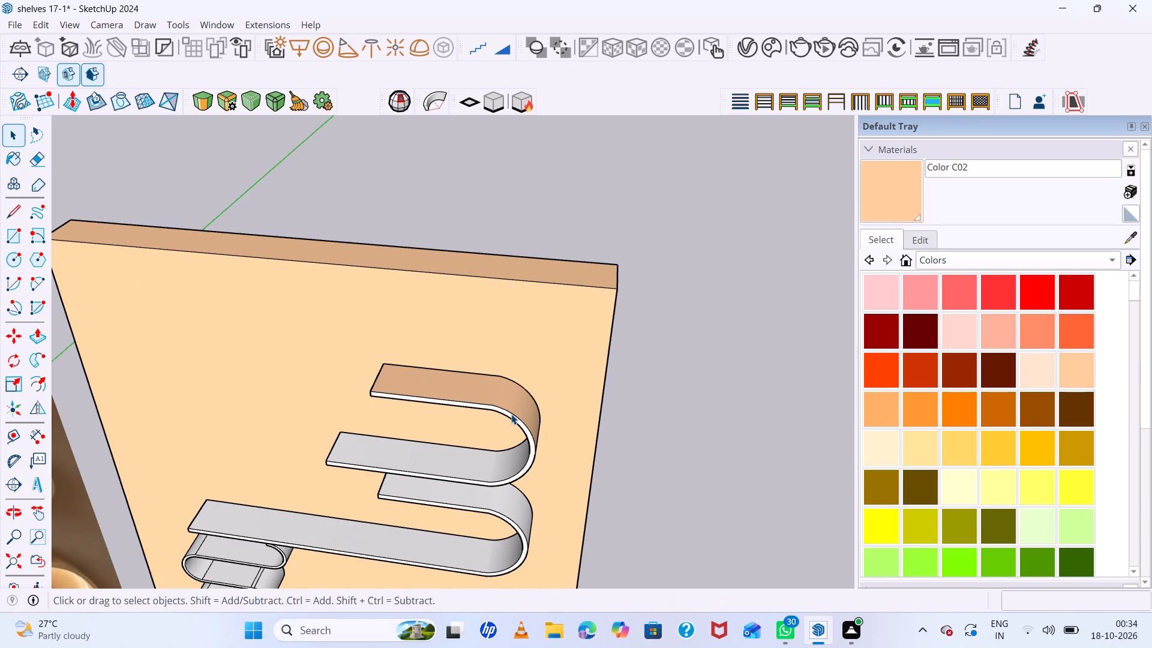
pyautogui.tripleClick(511, 414)
pyautogui.click(511, 413)
pyautogui.scroll(-7, 512, 413)
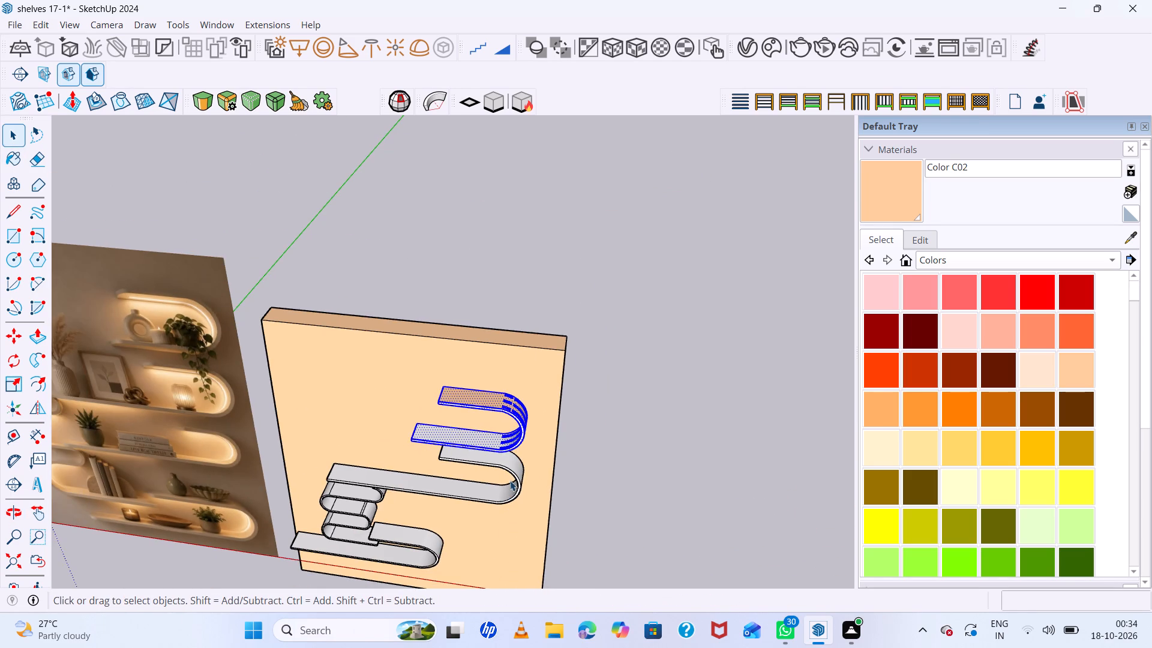
pyautogui.keyDown('shift'); pyautogui.tripleClick(509, 481); pyautogui.keyUp('shift')
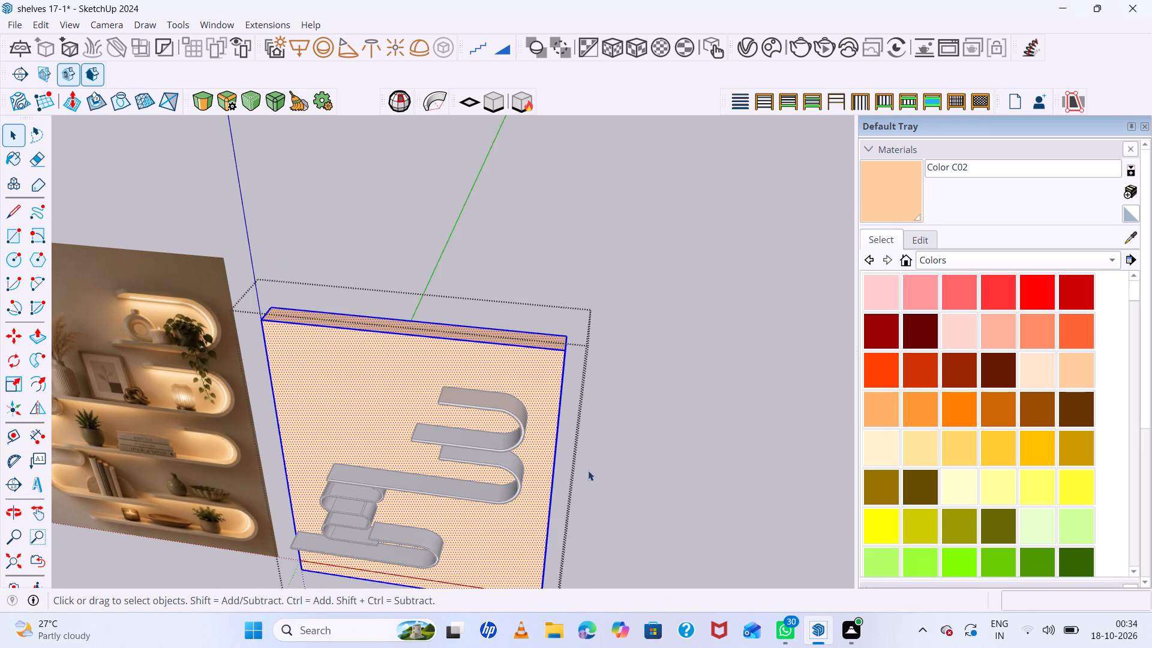
pyautogui.click(610, 461)
pyautogui.tripleClick(511, 464)
pyautogui.click(511, 464)
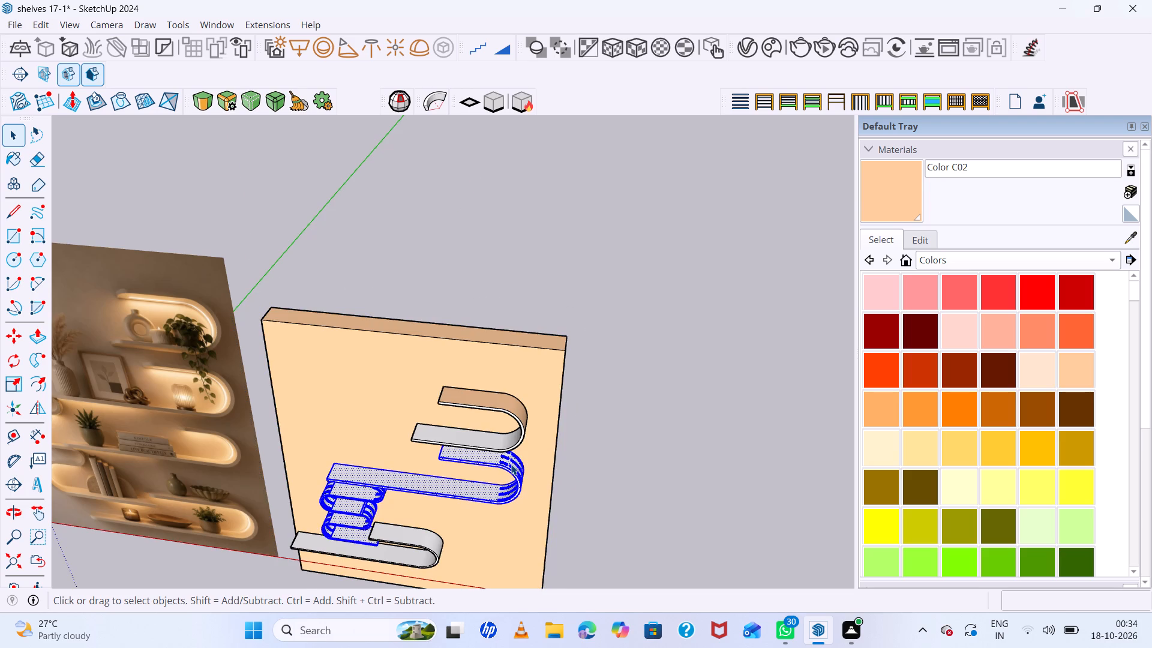
pyautogui.keyDown('shift'); pyautogui.tripleClick(518, 419); pyautogui.keyUp('shift')
pyautogui.keyDown('shift'); pyautogui.click(518, 419); pyautogui.keyUp('shift')
pyautogui.scroll(-7, 518, 419)
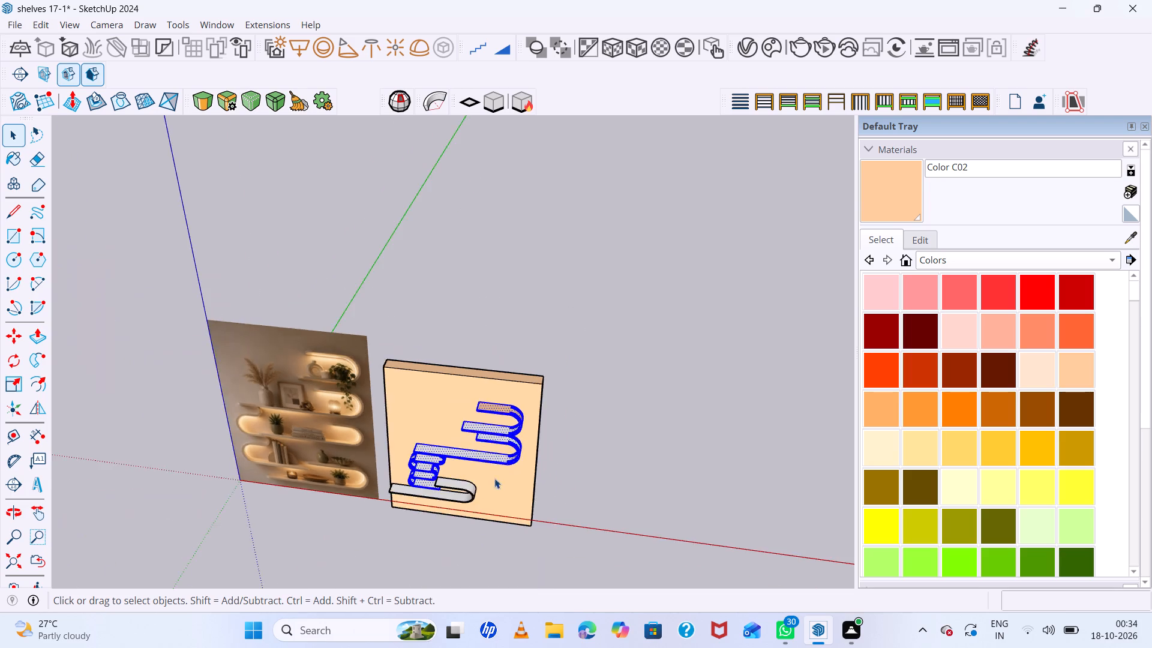
pyautogui.scroll(1, 475, 497)
pyautogui.moveTo(474, 497); pyautogui.dragTo(514, 406, button='middle')
pyautogui.scroll(6, 486, 485)
pyautogui.keyDown('shift'); pyautogui.tripleClick(481, 503); pyautogui.keyUp('shift')
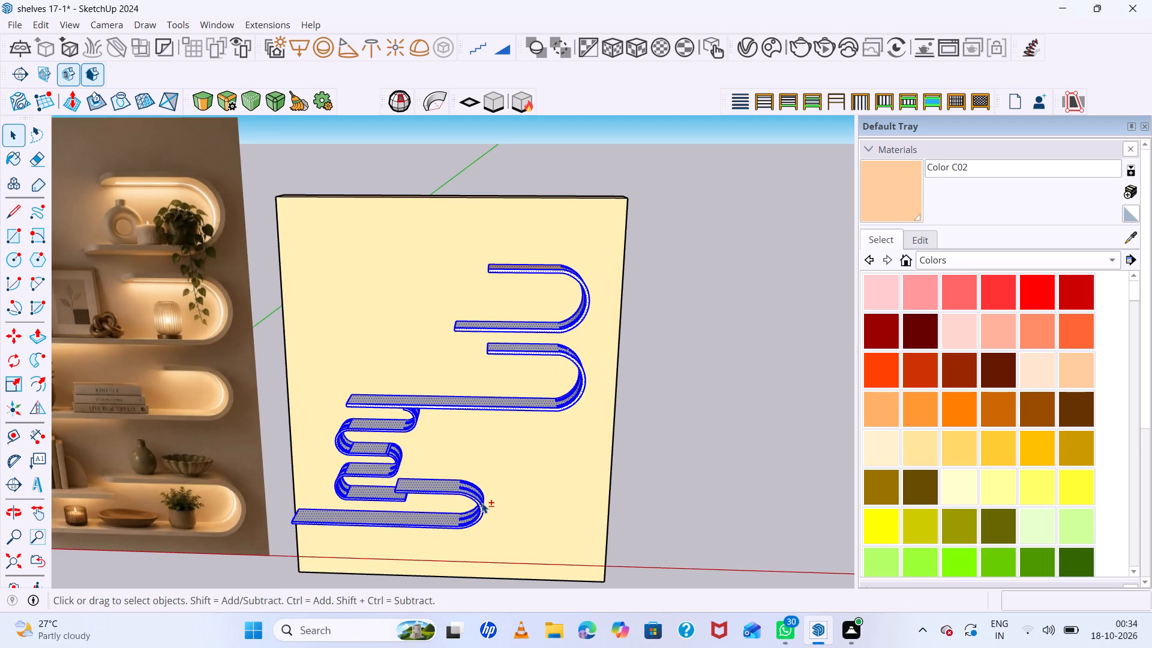
pyautogui.click(1067, 370)
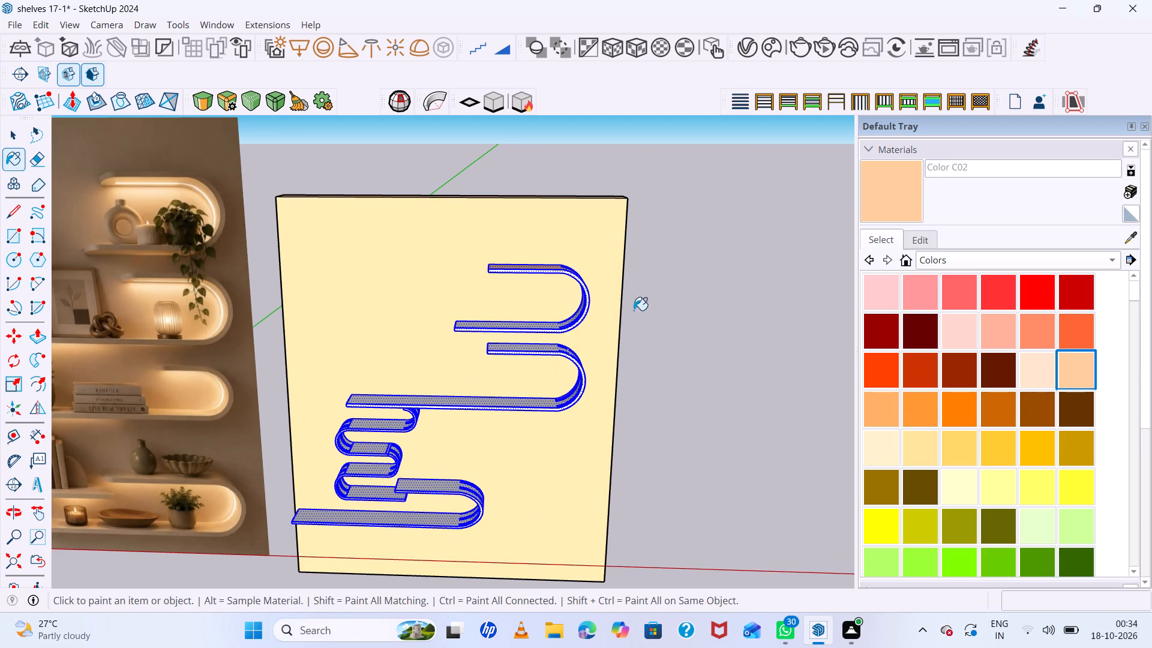
pyautogui.click(556, 275)
pyautogui.click(581, 284)
pyautogui.scroll(1, 593, 291)
pyautogui.moveTo(591, 298); pyautogui.dragTo(501, 439, button='middle')
pyautogui.scroll(5, 537, 314)
pyautogui.click(494, 319)
pyautogui.scroll(-6, 556, 394)
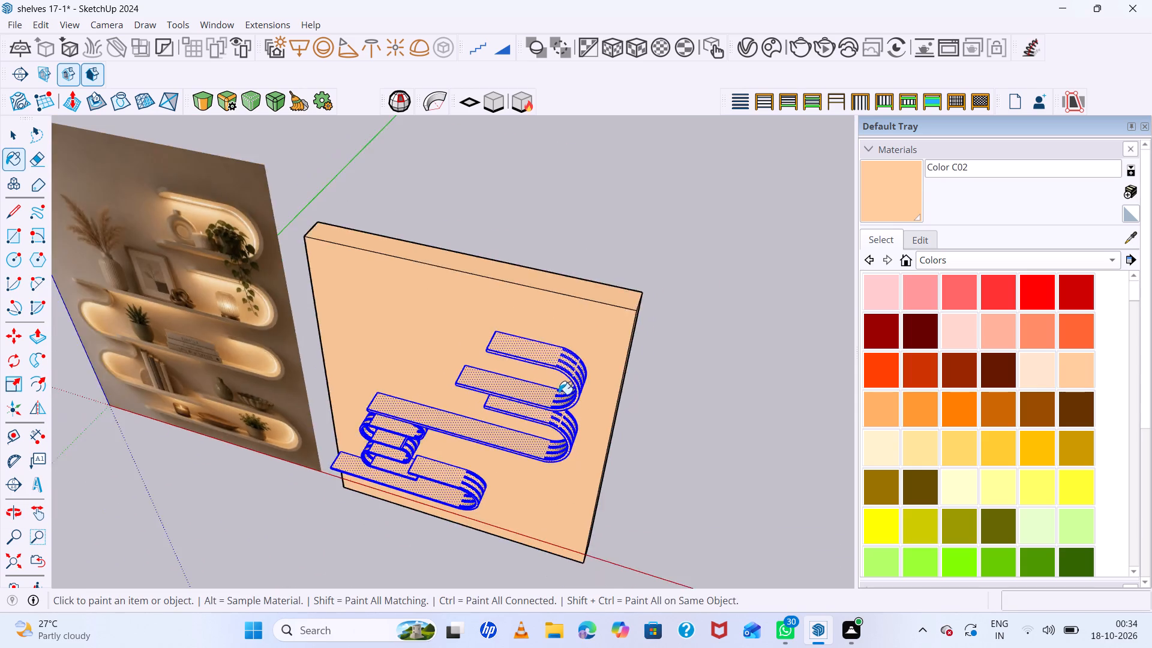
pyautogui.scroll(-5, 559, 394)
pyautogui.moveTo(629, 418); pyautogui.dragTo(696, 274, button='middle')
pyautogui.press('space')
pyautogui.click(695, 337)
# Examine the painted shelves and panel from several angles beside the reference photo.
pyautogui.scroll(-4, 496, 410)
pyautogui.moveTo(511, 359); pyautogui.dragTo(550, 284, button='middle')
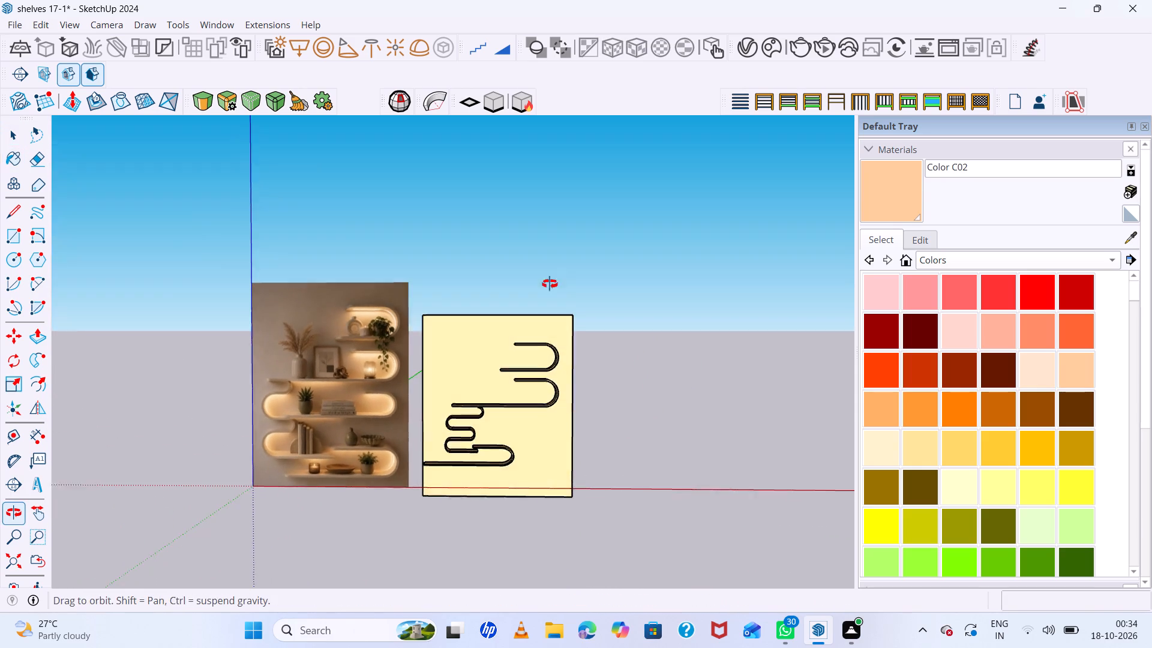
pyautogui.moveTo(550, 284); pyautogui.dragTo(559, 280, button='middle')
pyautogui.scroll(11, 550, 422)
pyautogui.moveTo(626, 434); pyautogui.dragTo(614, 411, button='middle')
pyautogui.scroll(1, 611, 410)
pyautogui.moveTo(614, 411); pyautogui.dragTo(621, 539, button='middle')
pyautogui.scroll(-8, 529, 410)
pyautogui.scroll(6, 368, 272)
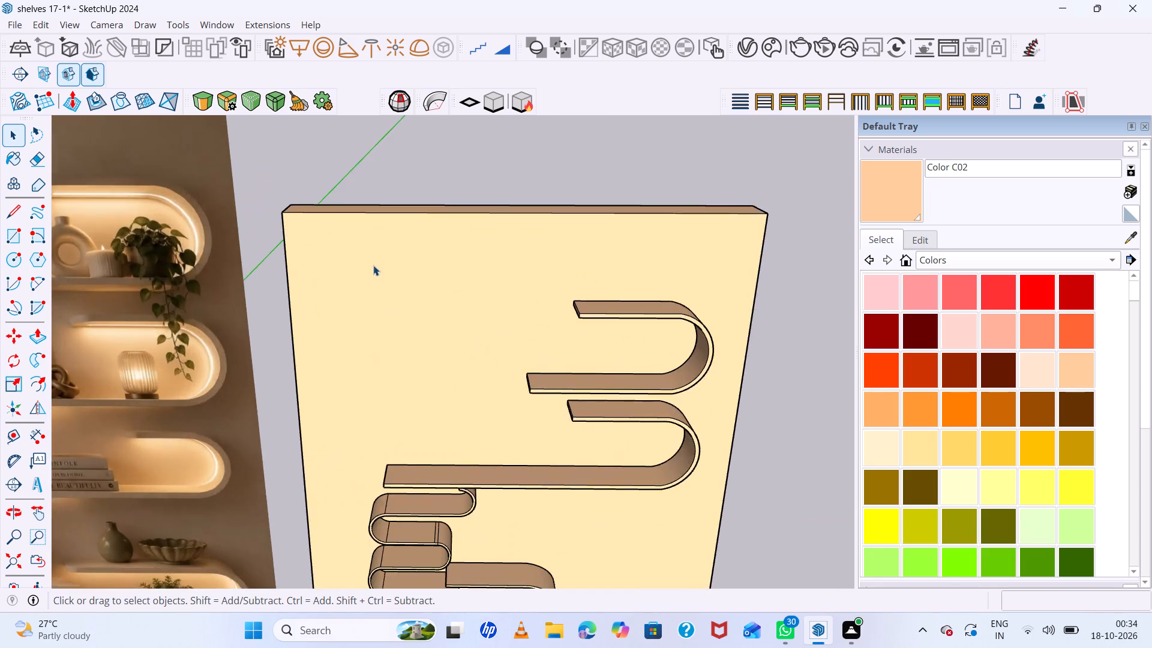
pyautogui.scroll(-13, 377, 260)
pyautogui.scroll(5, 562, 376)
pyautogui.moveTo(547, 376); pyautogui.dragTo(554, 308, button='middle')
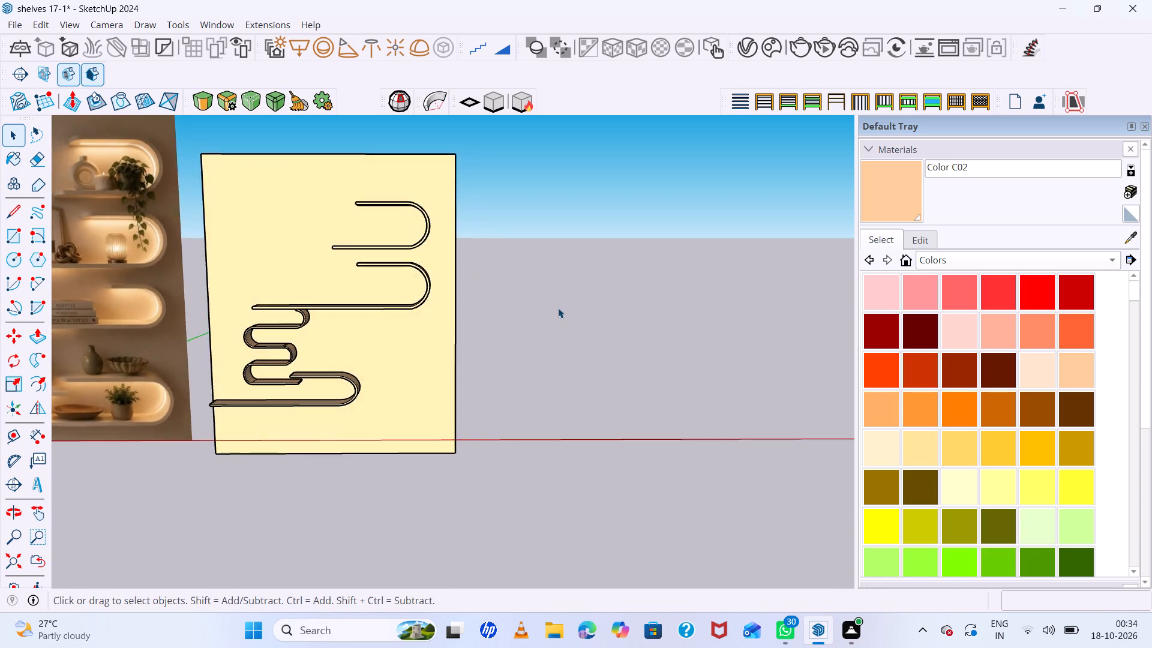
# Delete the reference photo standing beside the shelf panel.
pyautogui.scroll(-6, 590, 364)
pyautogui.click(316, 313)
pyautogui.press('Delete')
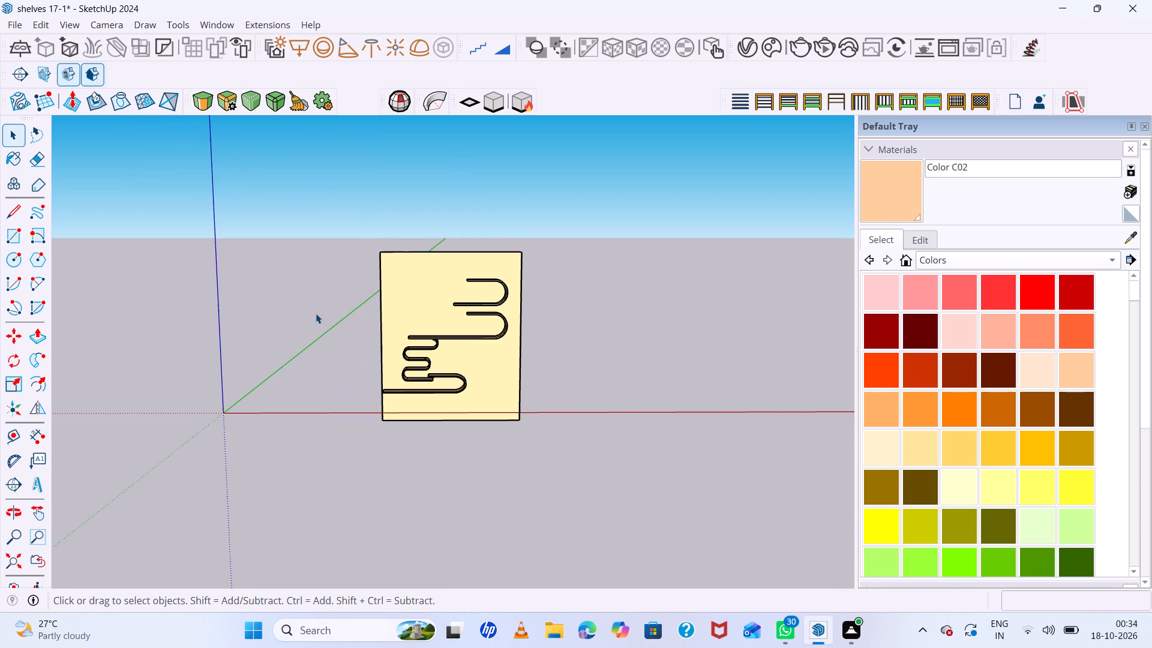
# Make one group of the back panel and all its curved shelves.
pyautogui.scroll(-7, 287, 296)
pyautogui.moveTo(455, 256); pyautogui.dragTo(289, 407)
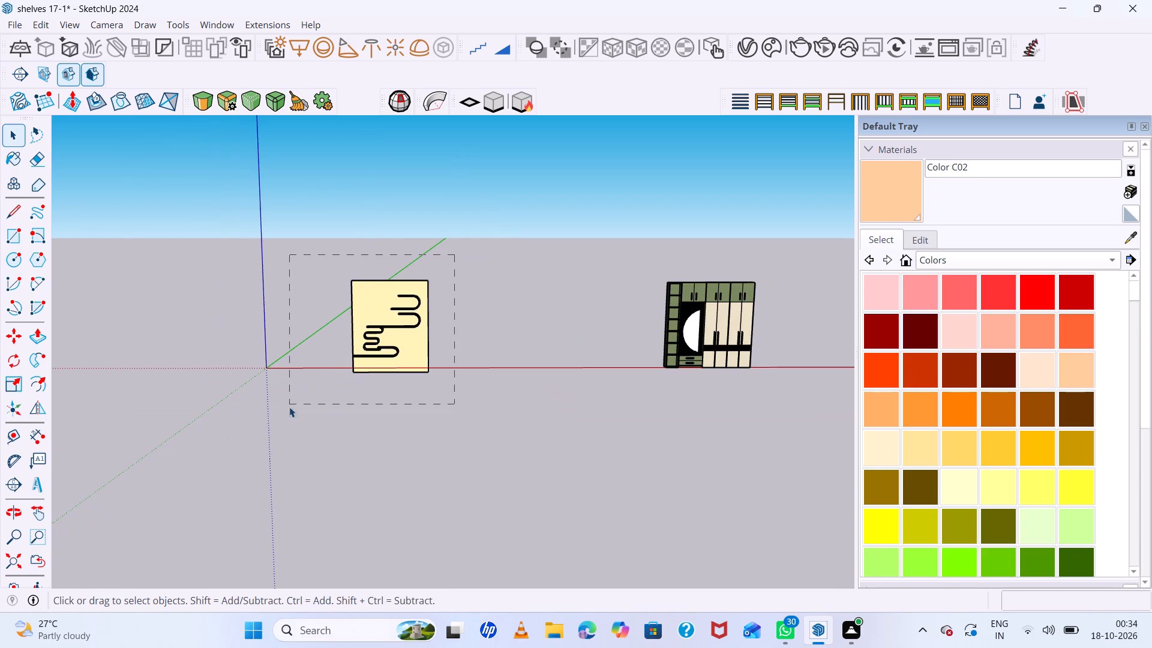
pyautogui.moveTo(289, 407); pyautogui.dragTo(287, 408)
pyautogui.rightClick(373, 352)
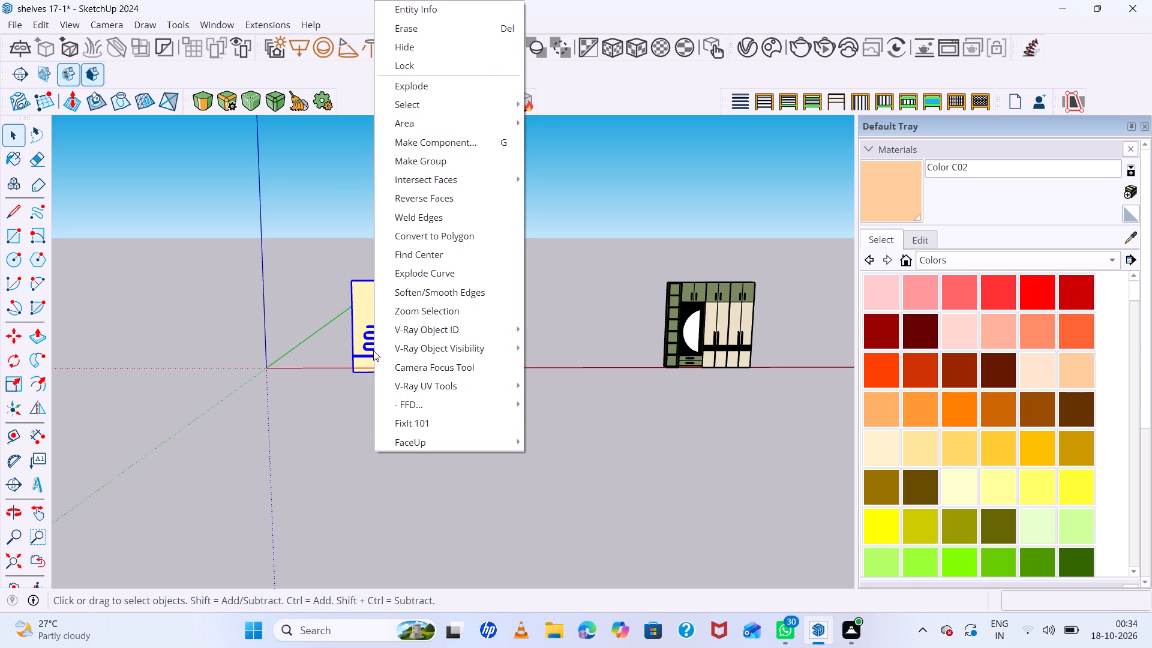
pyautogui.click(436, 160)
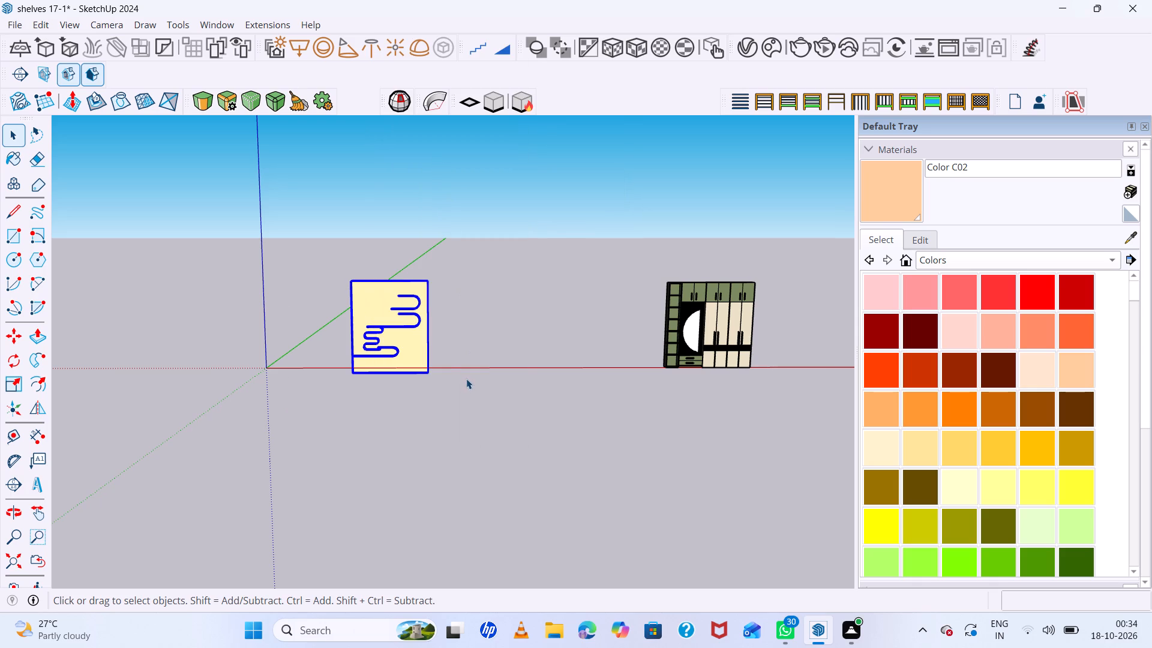
# Move the shelf group about 26' along the red axis, placing it just beside the green and cream wardrobe.
pyautogui.press('m')
pyautogui.click(424, 374)
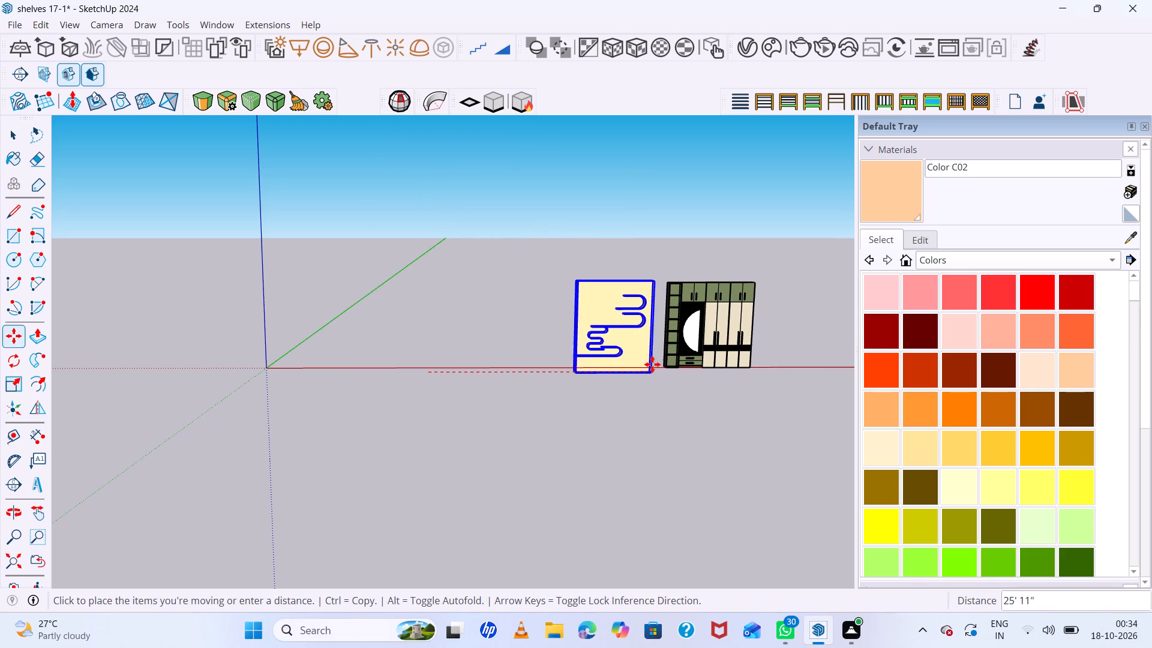
pyautogui.click(656, 364)
pyautogui.press('space')
pyautogui.click(422, 301)
# Move the shelf group so the panel's lower front corner meets the wardrobe's nearest lower front corner.
pyautogui.scroll(6, 679, 328)
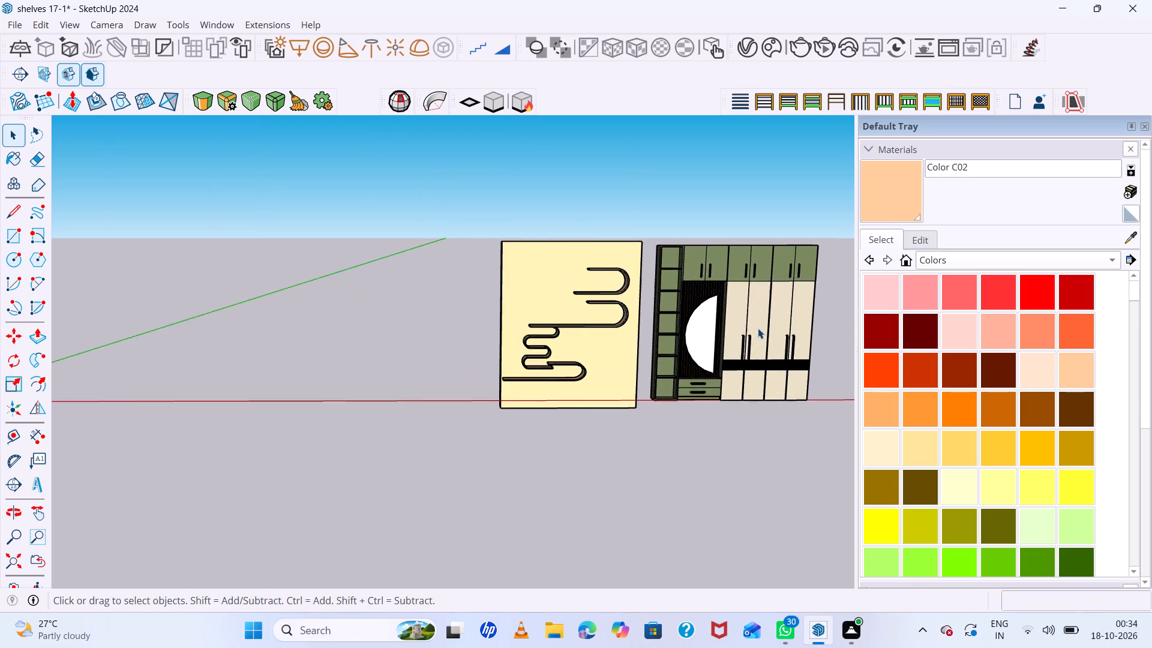
pyautogui.moveTo(731, 313); pyautogui.dragTo(354, 308, button='middle')
pyautogui.scroll(6, 459, 485)
pyautogui.scroll(1, 550, 452)
pyautogui.moveTo(550, 450); pyautogui.dragTo(598, 464, button='middle')
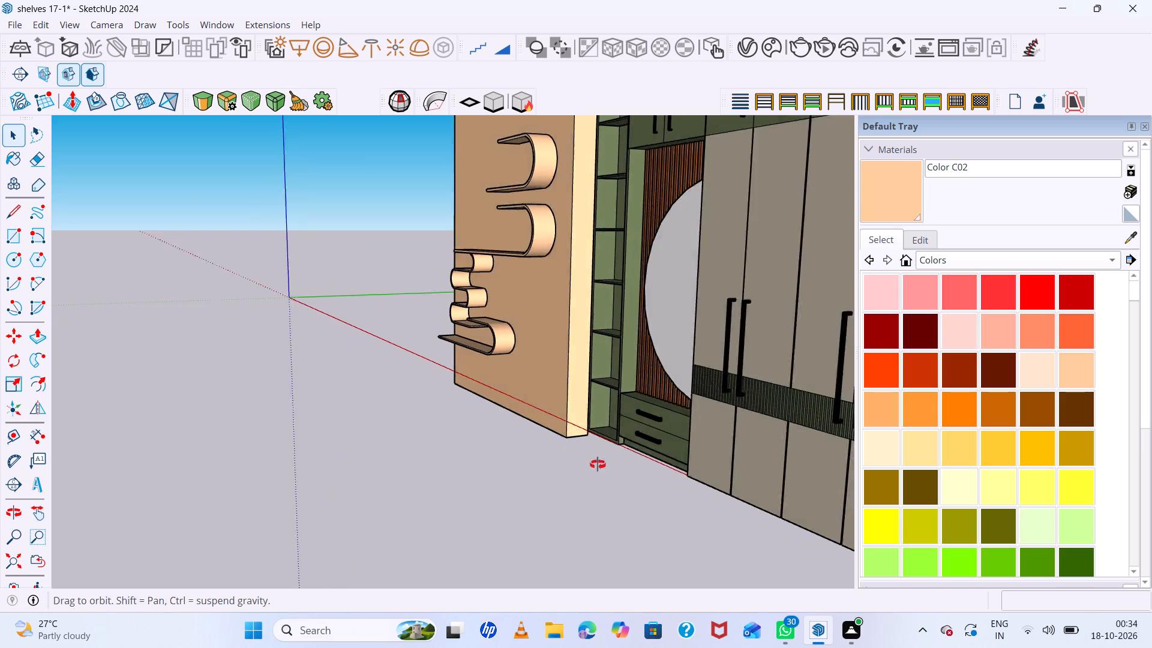
pyautogui.moveTo(598, 464); pyautogui.dragTo(598, 464, button='middle')
pyautogui.scroll(6, 581, 449)
pyautogui.click(575, 425)
pyautogui.press(',')
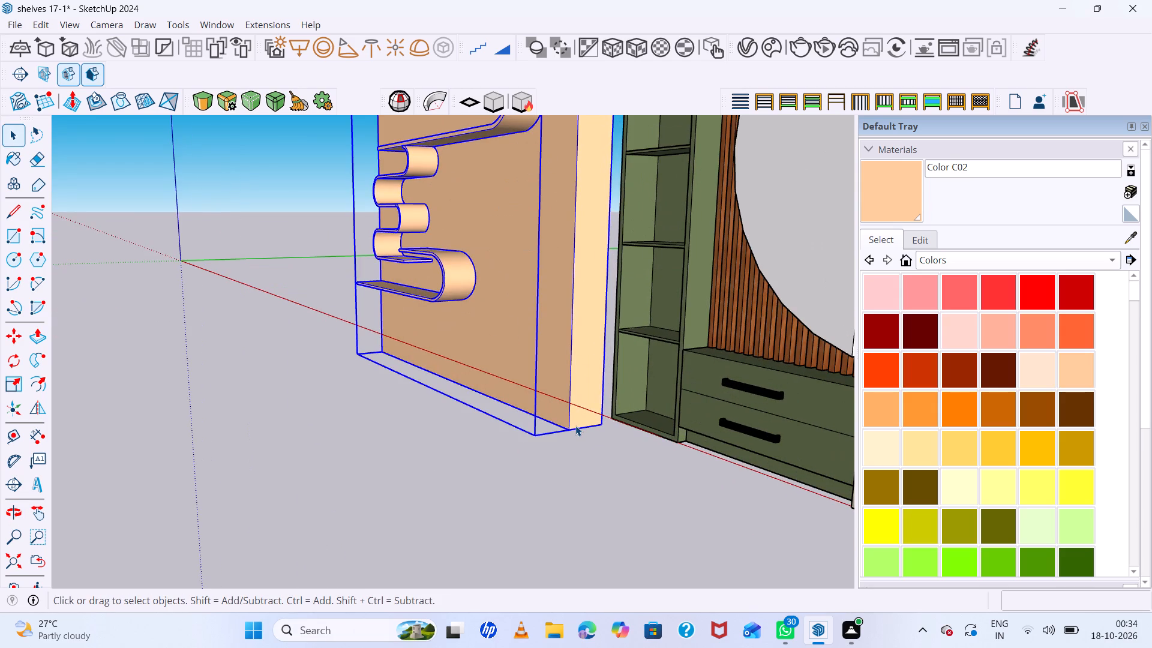
pyautogui.press('m')
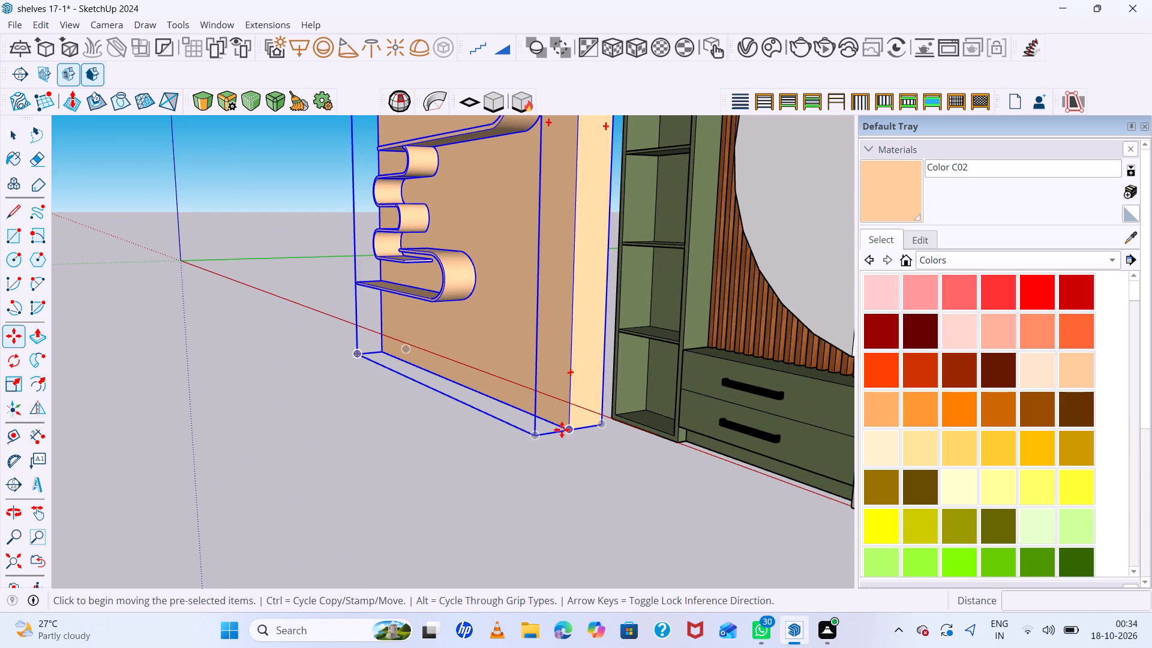
pyautogui.click(562, 430)
pyautogui.click(610, 415)
# Move the shelf group along the red axis away from the wardrobe, leaving a small gap between them, and deselect it.
pyautogui.scroll(-6, 488, 383)
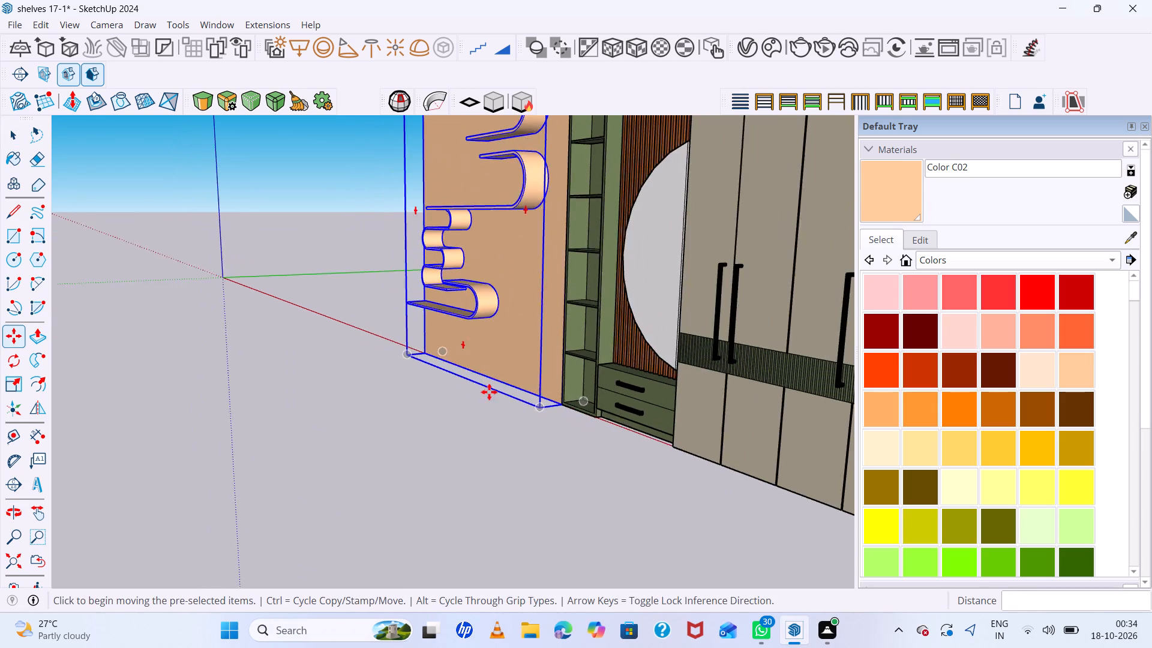
pyautogui.moveTo(517, 398); pyautogui.dragTo(774, 410, button='middle')
pyautogui.scroll(1, 535, 398)
pyautogui.click(311, 359)
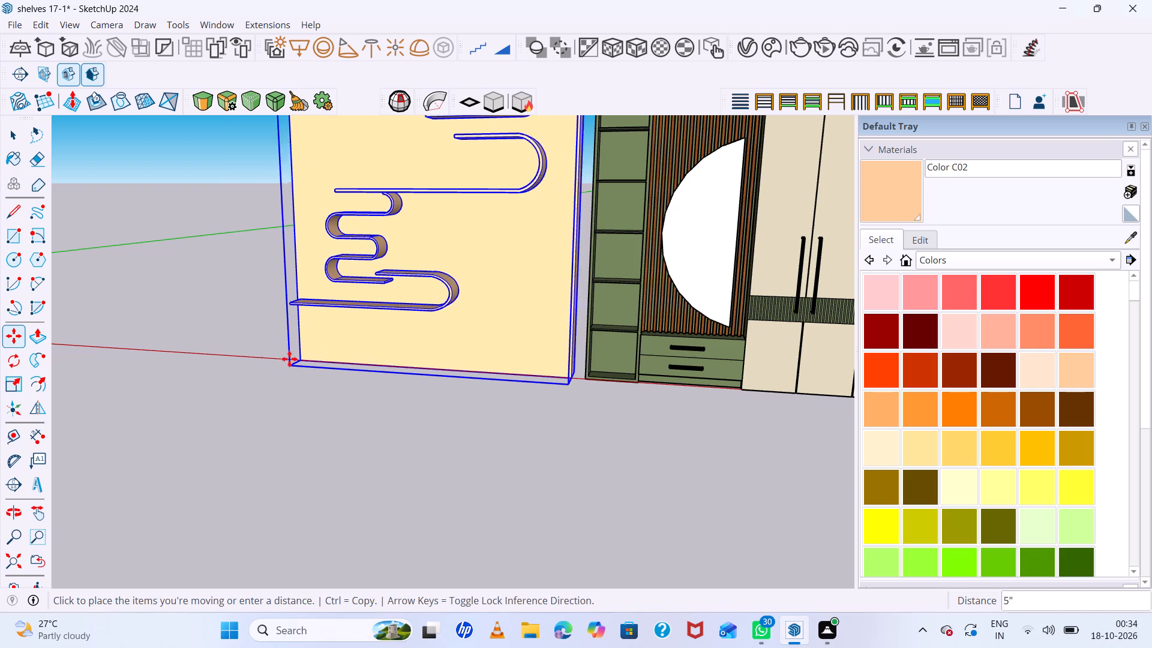
pyautogui.press('Left')
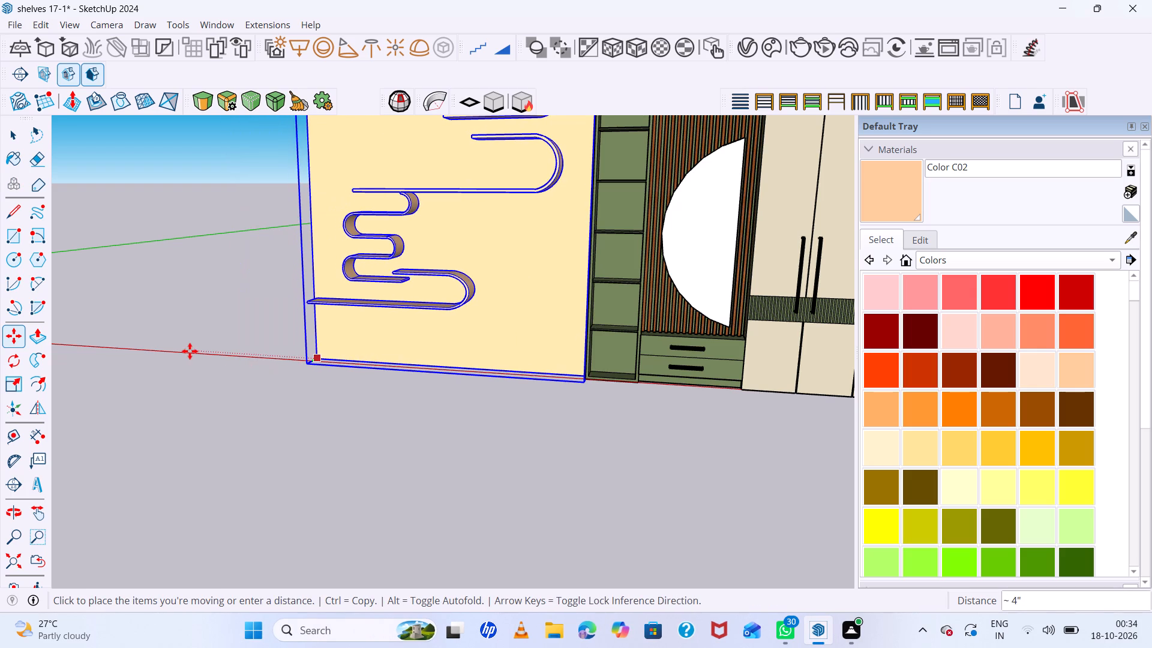
pyautogui.press('Right')
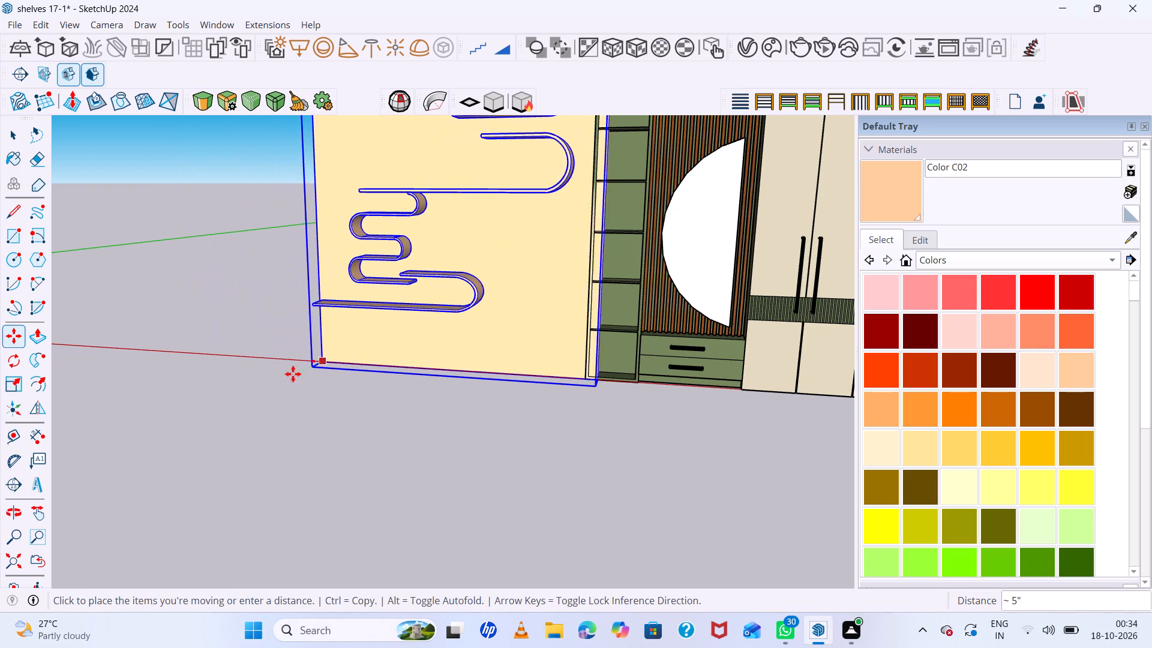
pyautogui.click(262, 368)
pyautogui.scroll(-14, 227, 394)
pyautogui.moveTo(449, 458); pyautogui.dragTo(509, 442, button='middle')
pyautogui.press('space')
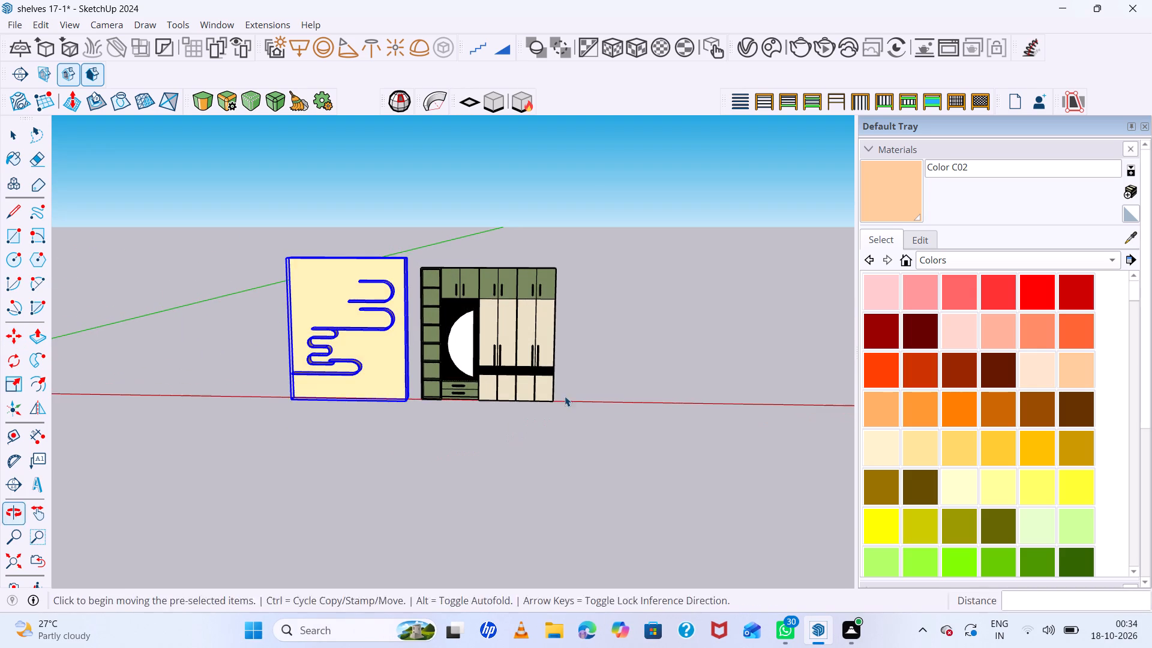
pyautogui.click(630, 352)
# Examine the shelf unit and the wardrobe side by side from different angles and distances.
pyautogui.scroll(-7, 631, 350)
pyautogui.scroll(6, 364, 313)
pyautogui.moveTo(288, 302); pyautogui.dragTo(449, 281, button='middle')
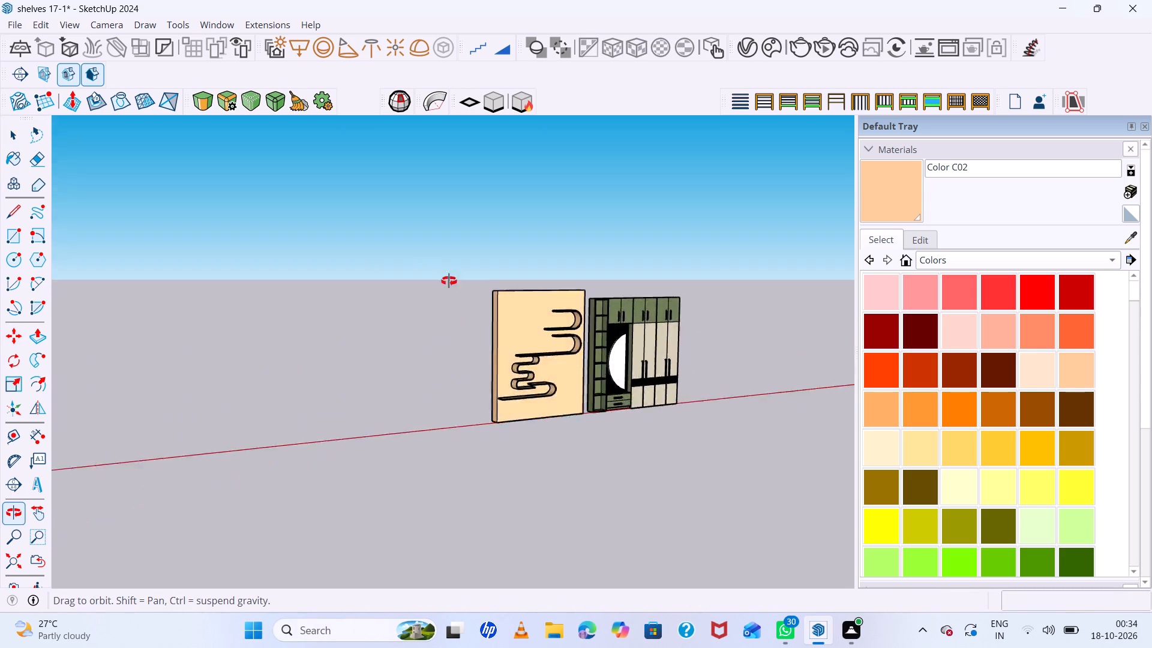
pyautogui.moveTo(449, 281); pyautogui.dragTo(308, 271, button='middle')
pyautogui.scroll(-15, 306, 286)
pyautogui.scroll(12, 176, 263)
pyautogui.scroll(-6, 296, 313)
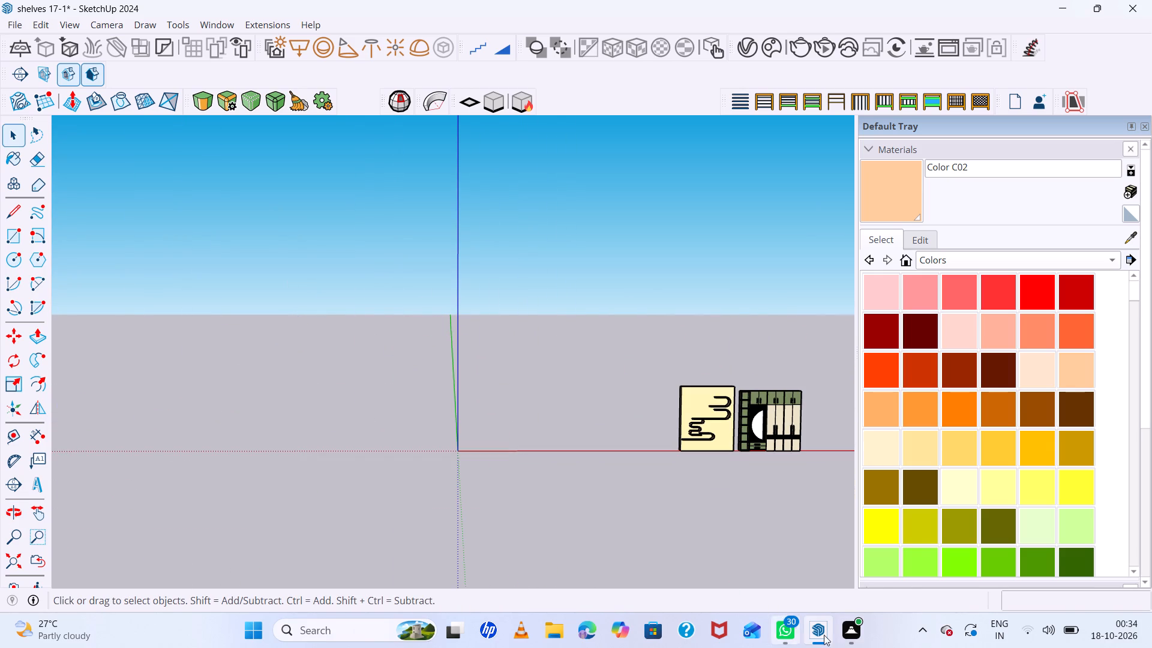
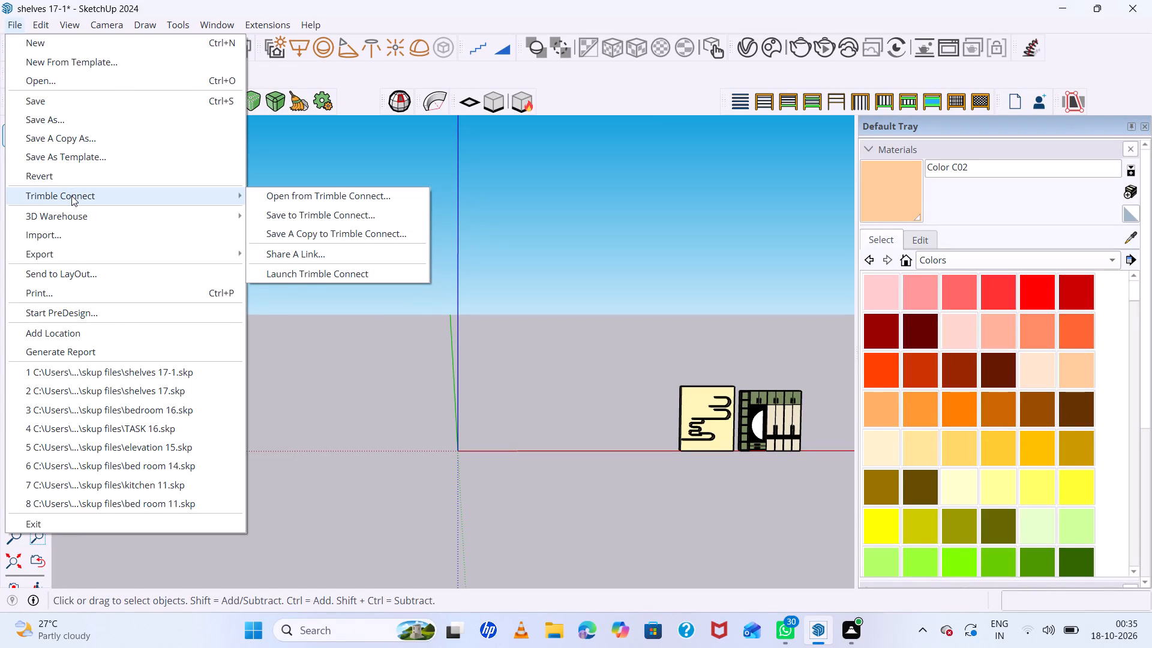
# Start importing a file into the shelves model and clear the default file name in the import dialog.
pyautogui.click(70, 241)
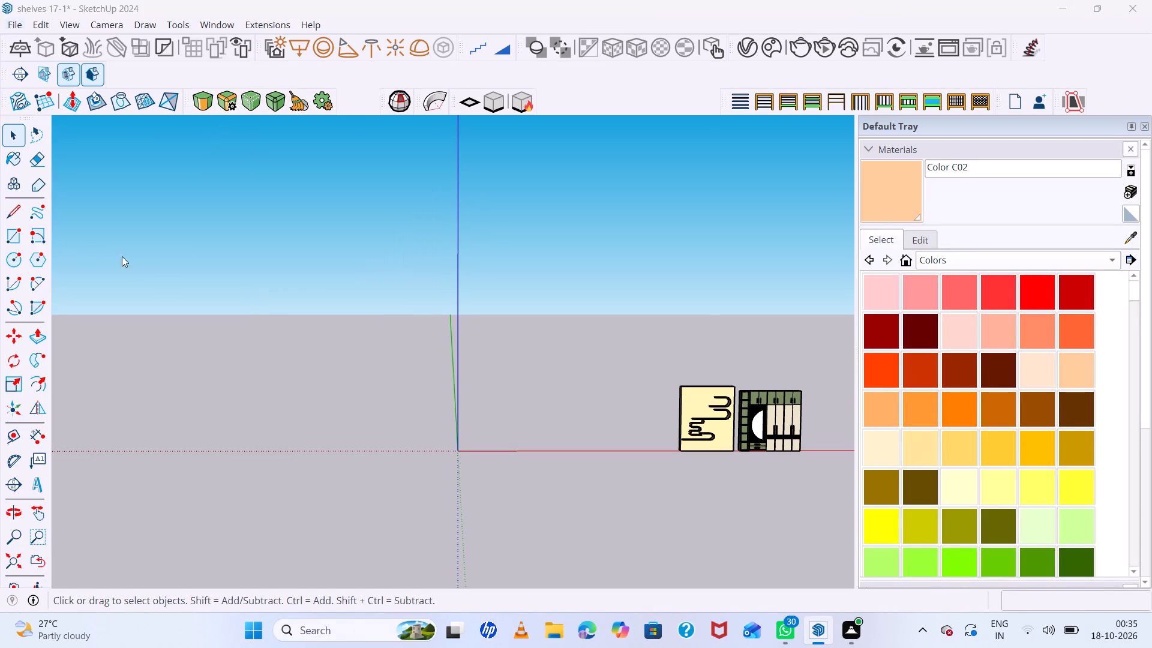
pyautogui.click(188, 326)
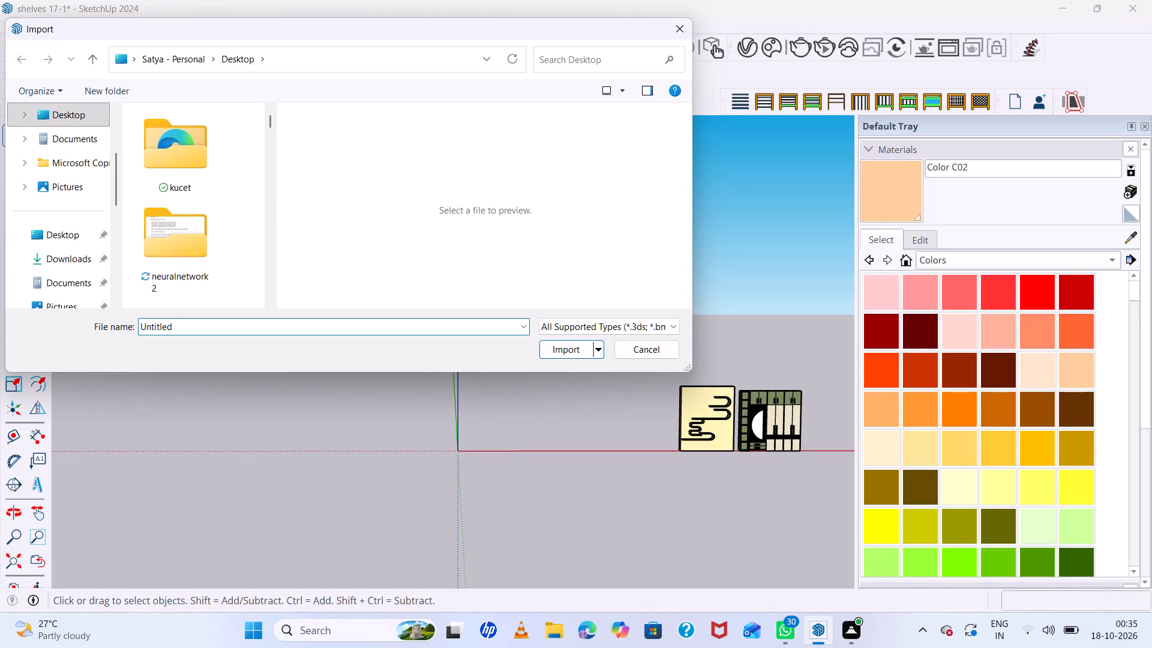
pyautogui.click(190, 326)
pyautogui.click(191, 326)
pyautogui.press('BackSpace')
pyautogui.press('BackSpace')
pyautogui.press('BackSpace')
pyautogui.press('BackSpace')
pyautogui.press('BackSpace')
pyautogui.press('BackSpace')
pyautogui.press('BackSpace')
pyautogui.press('BackSpace')
pyautogui.press('BackSpace')
pyautogui.press('BackSpace')
pyautogui.press('BackSpace')
pyautogui.press('BackSpace')
pyautogui.press('BackSpace')
pyautogui.press('BackSpace')
pyautogui.press('BackSpace')
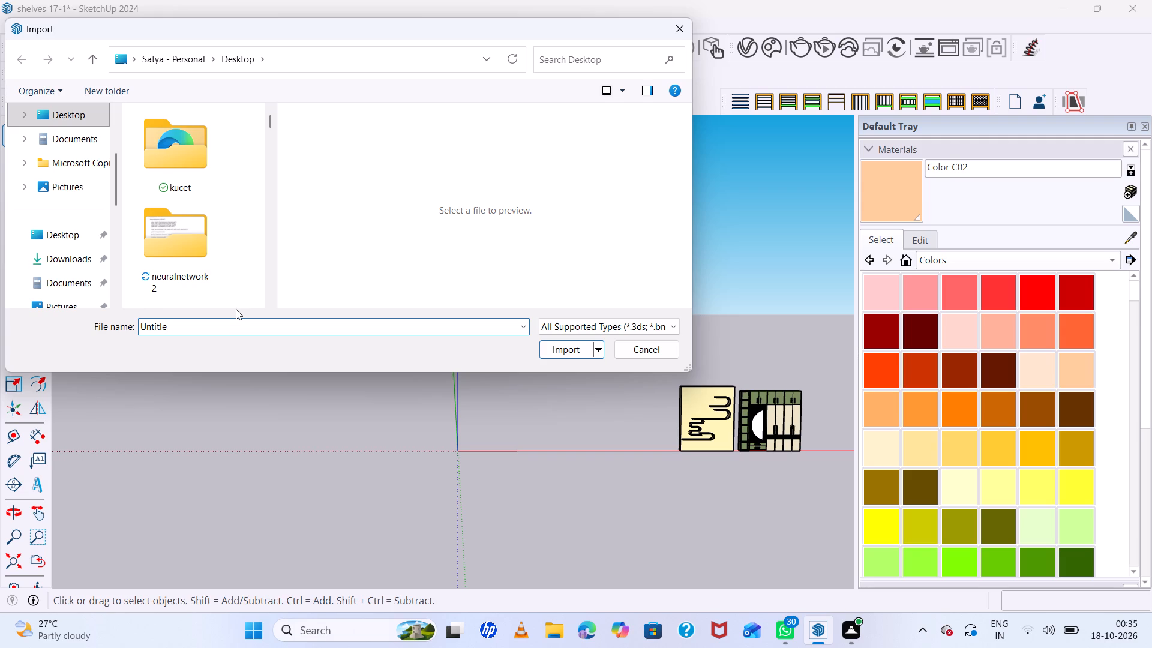
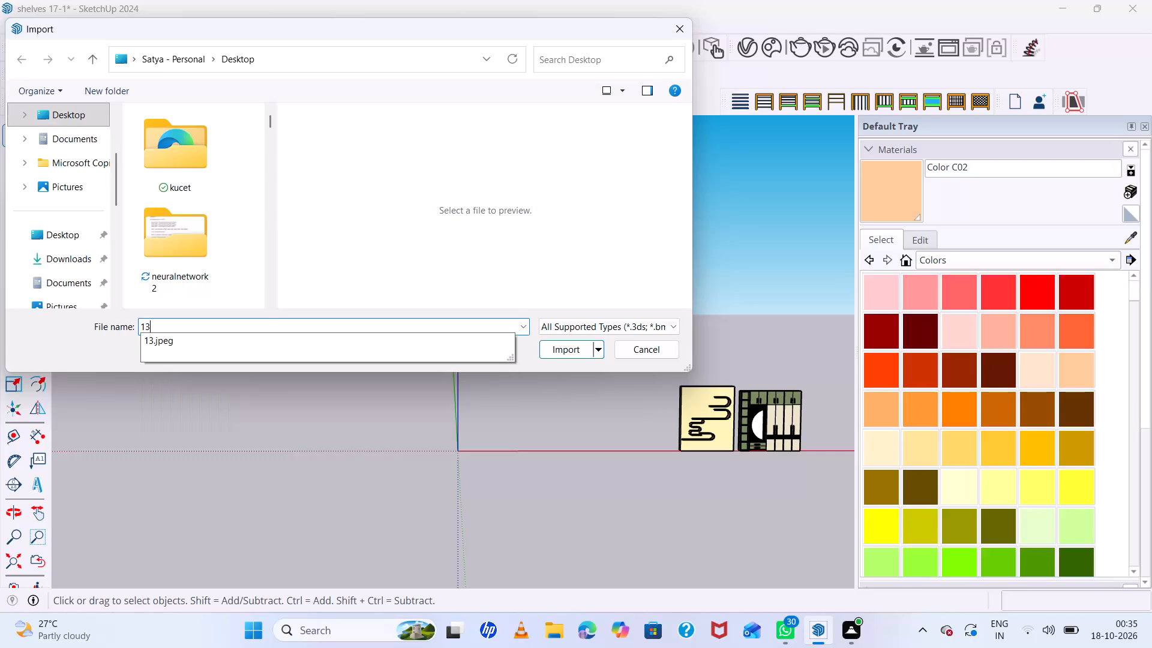
# Import 13.jpeg as a reference image and place it upright with its lower corner at the origin.
pyautogui.click(223, 335)
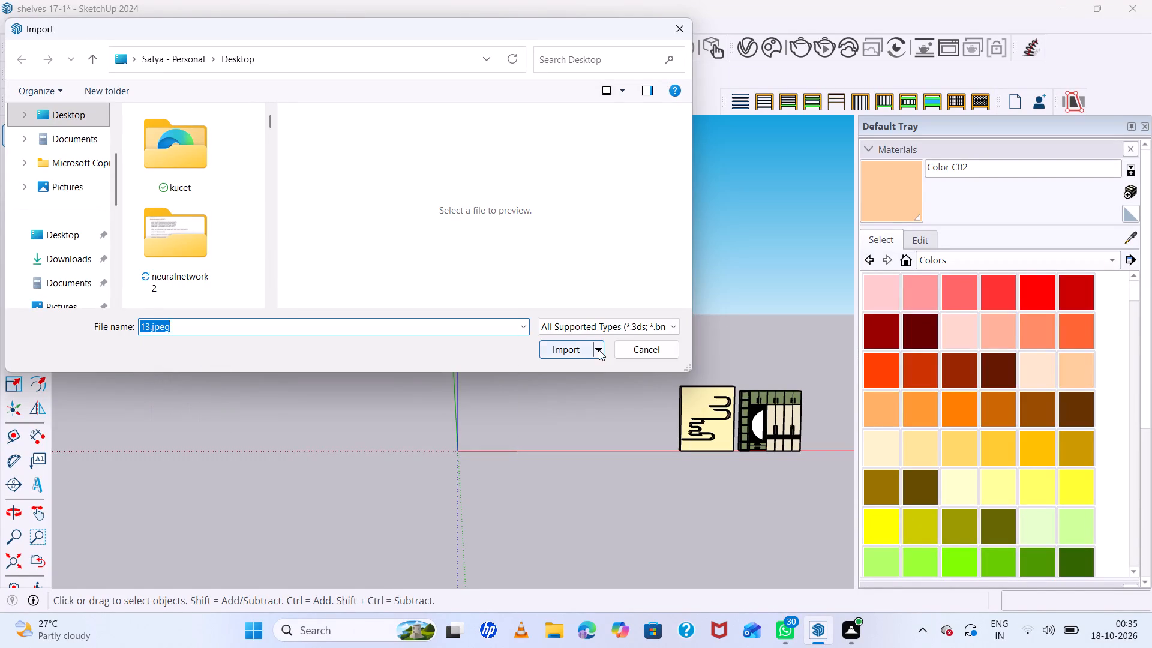
pyautogui.click(570, 349)
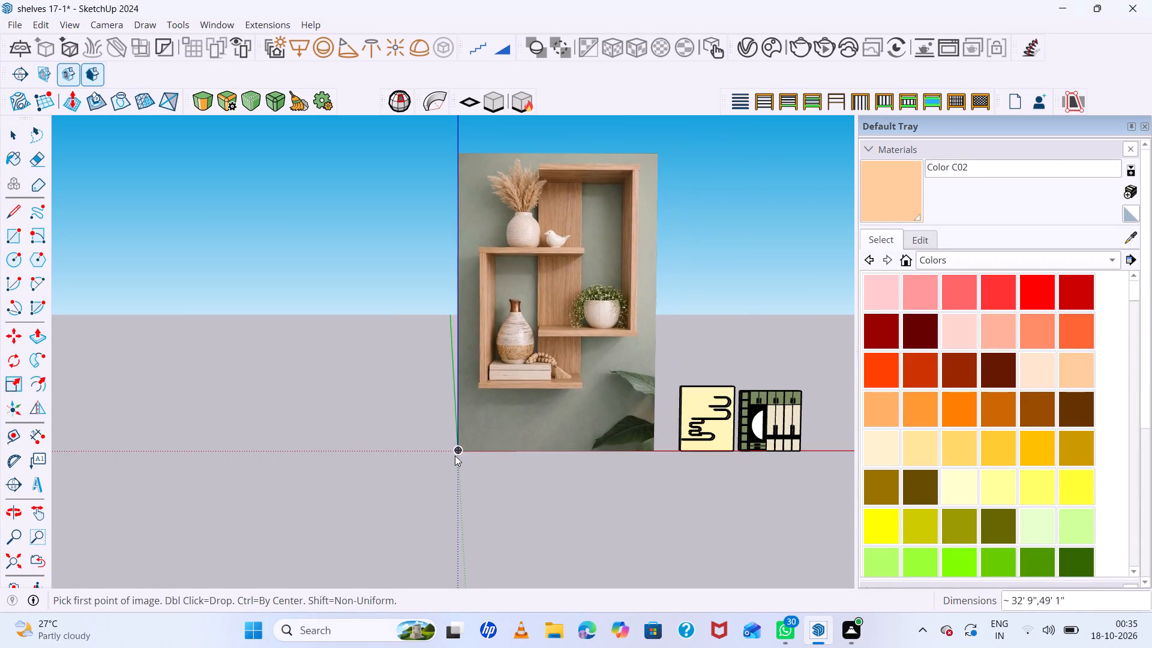
pyautogui.click(460, 449)
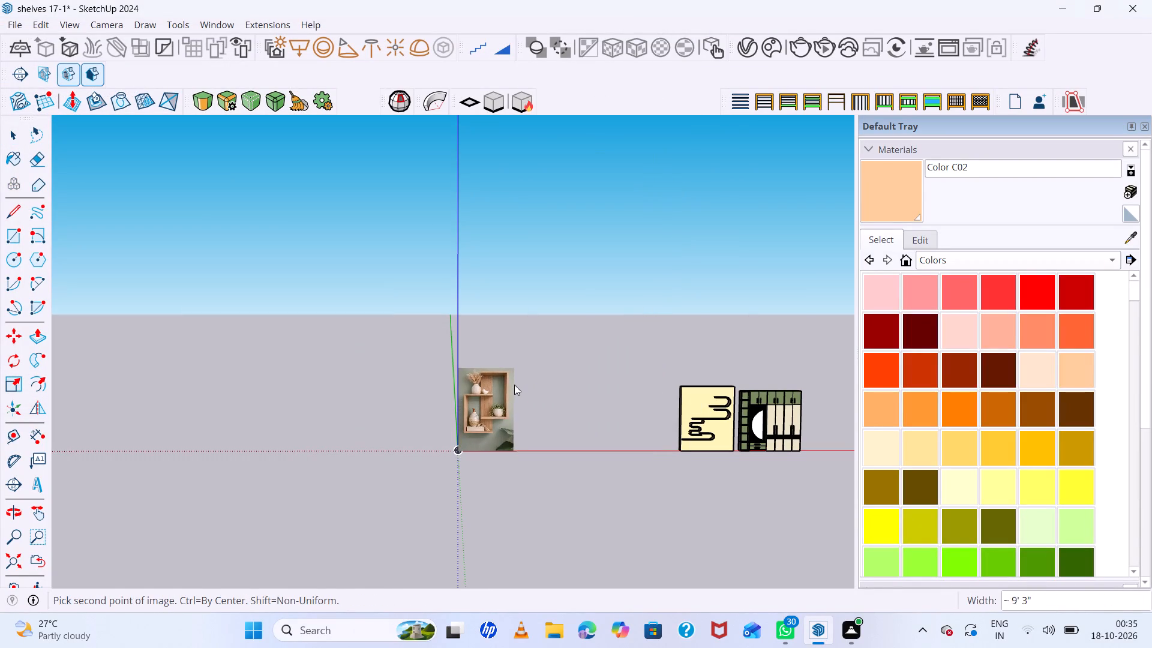
pyautogui.click(522, 382)
# Draw an upright rectangle about 10' 6" by 12' 1" on the red axis, between the reference image and the curved shelf.
pyautogui.scroll(11, 530, 387)
pyautogui.scroll(-8, 342, 371)
pyautogui.moveTo(643, 403); pyautogui.dragTo(640, 451, button='middle')
pyautogui.scroll(6, 433, 421)
pyautogui.moveTo(485, 436); pyautogui.dragTo(490, 370, button='middle')
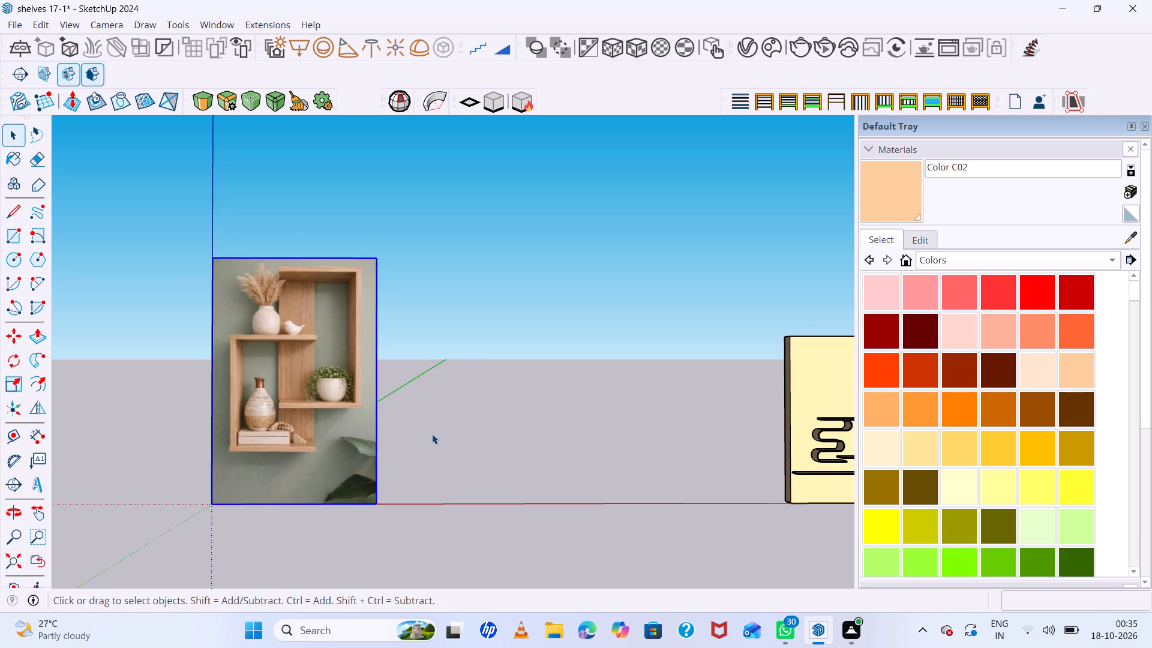
pyautogui.scroll(-2, 432, 434)
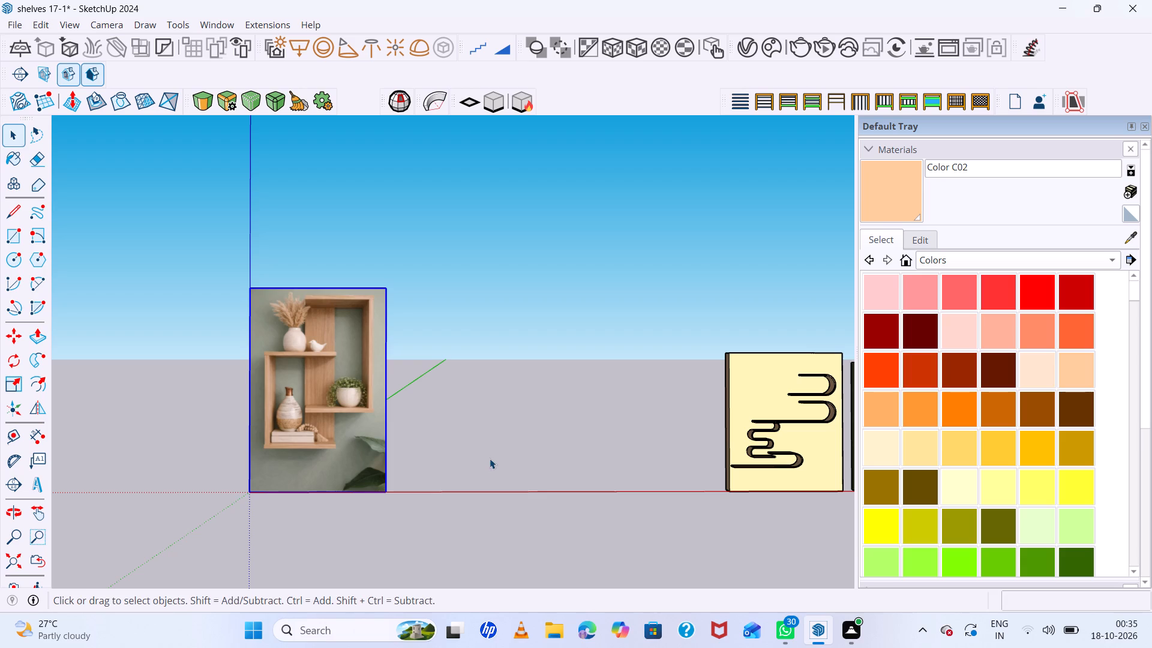
pyautogui.press('r')
pyautogui.click(455, 490)
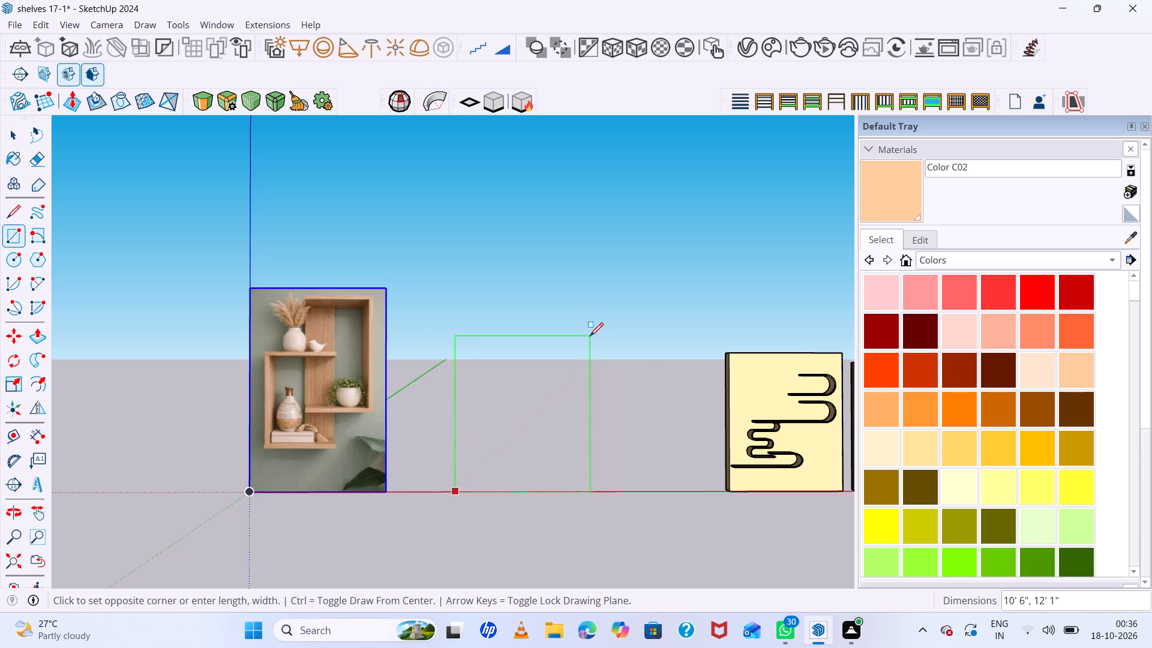
pyautogui.click(590, 336)
# Extrude the upright rectangle 9" into a back panel.
pyautogui.scroll(4, 583, 376)
pyautogui.moveTo(581, 380); pyautogui.dragTo(428, 467, button='middle')
pyautogui.press('space')
pyautogui.click(545, 403)
pyautogui.press('p')
pyautogui.click(551, 407)
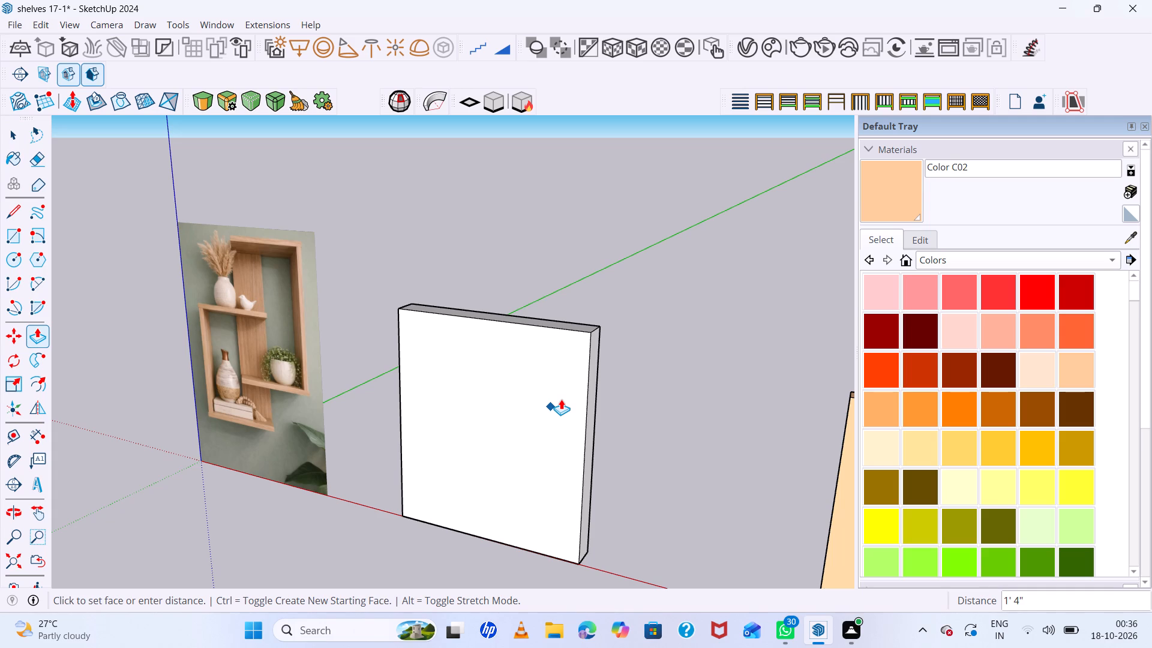
pyautogui.press('9')
pyautogui.press('Return')
# Make the whole back panel a group.
pyautogui.press('space')
pyautogui.tripleClick(558, 399)
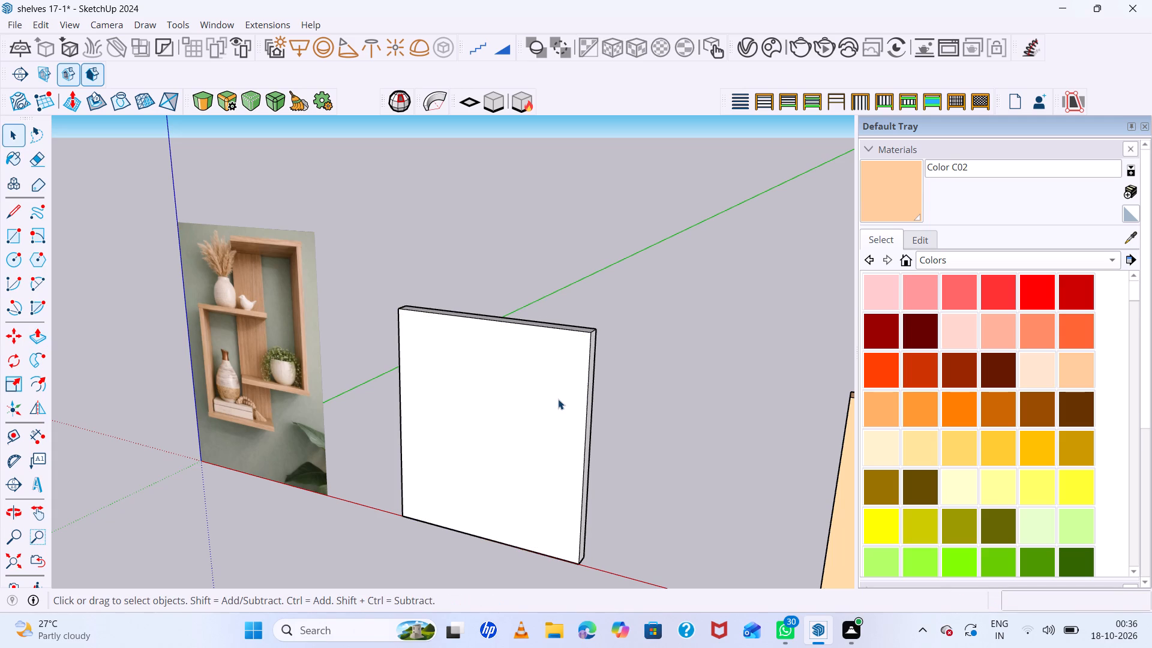
pyautogui.rightClick(558, 399)
pyautogui.click(616, 147)
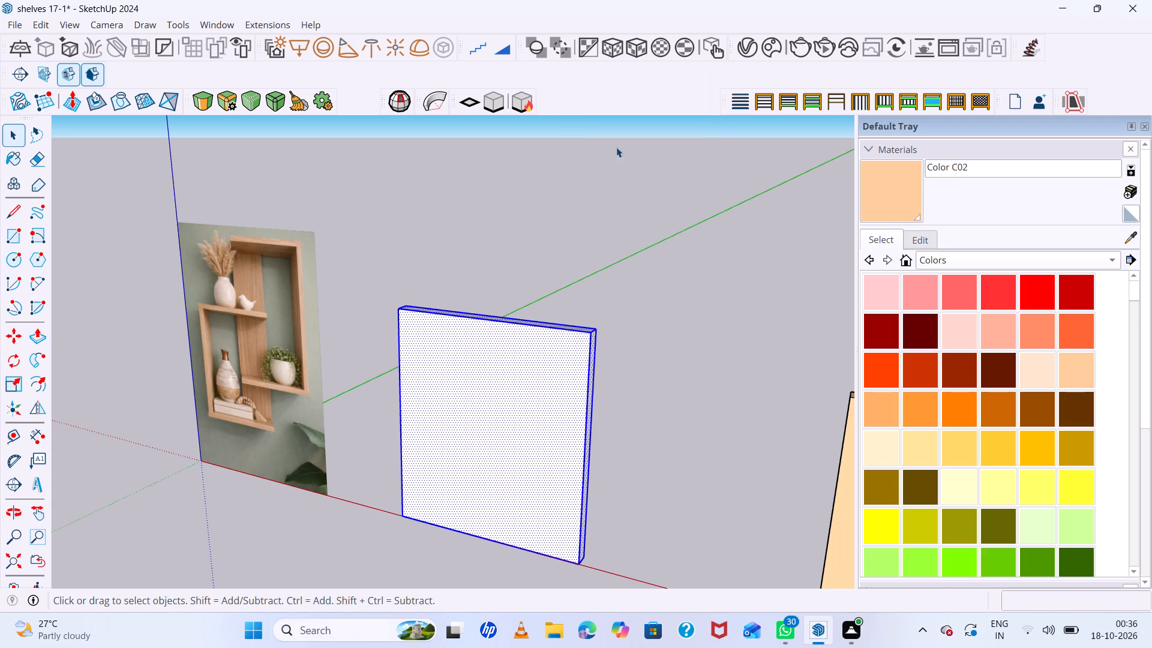
# Draw a rectangle about 4' 3" by 7' 11" on the right half of the back panel's front face.
pyautogui.moveTo(521, 322); pyautogui.dragTo(632, 314, button='middle')
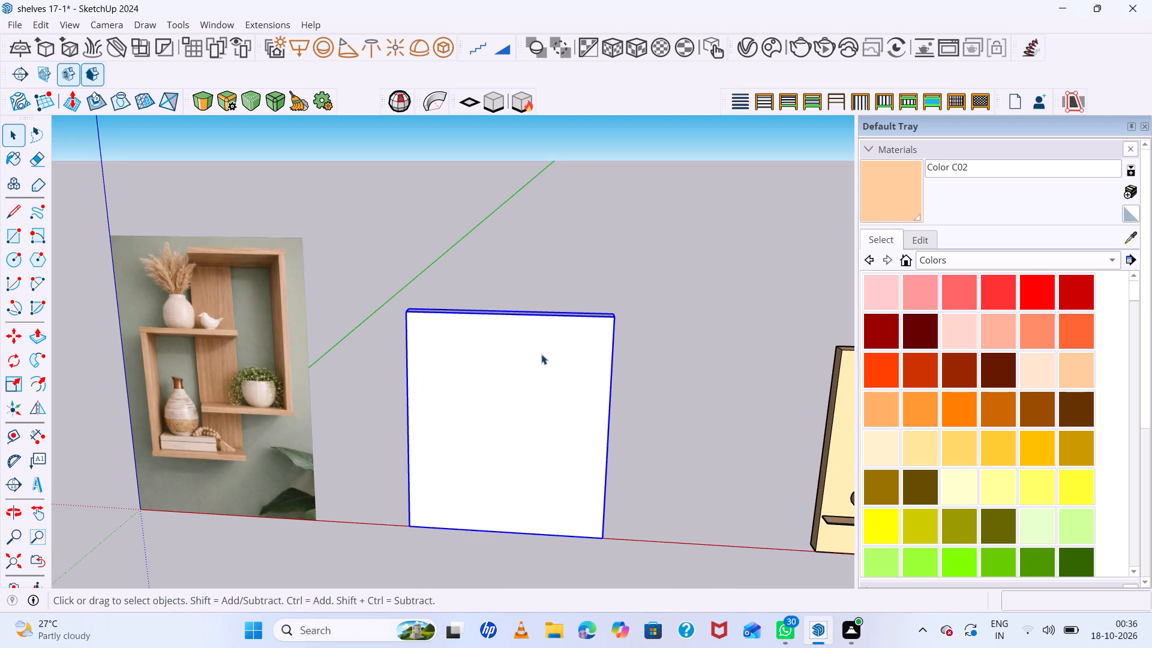
pyautogui.press('r')
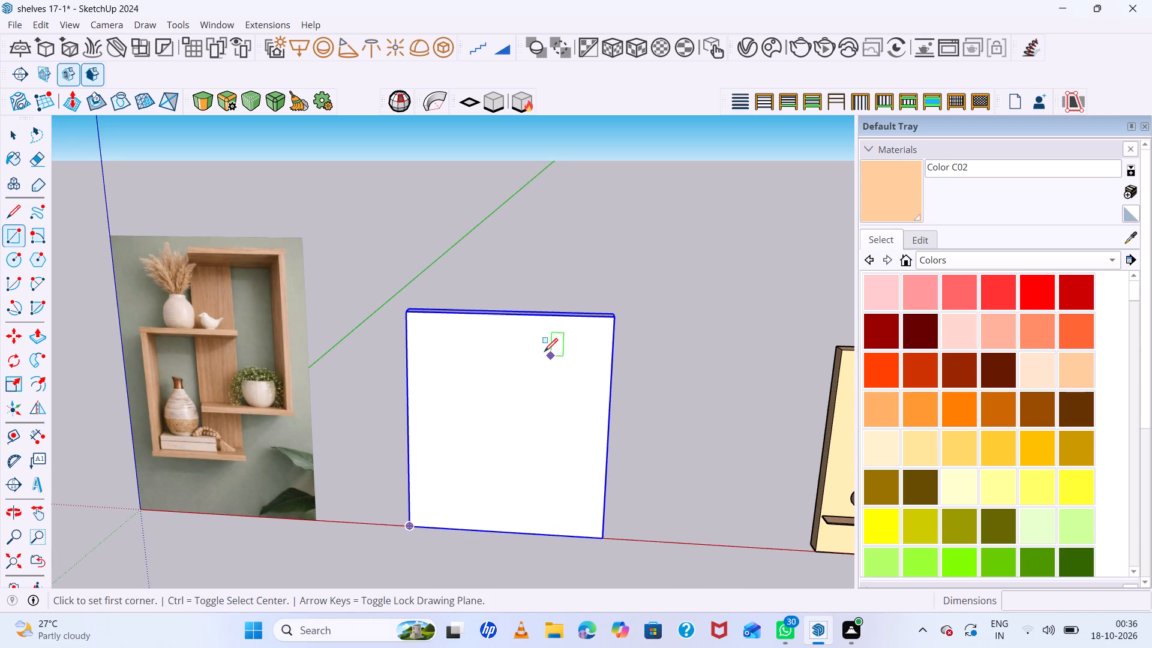
pyautogui.click(506, 334)
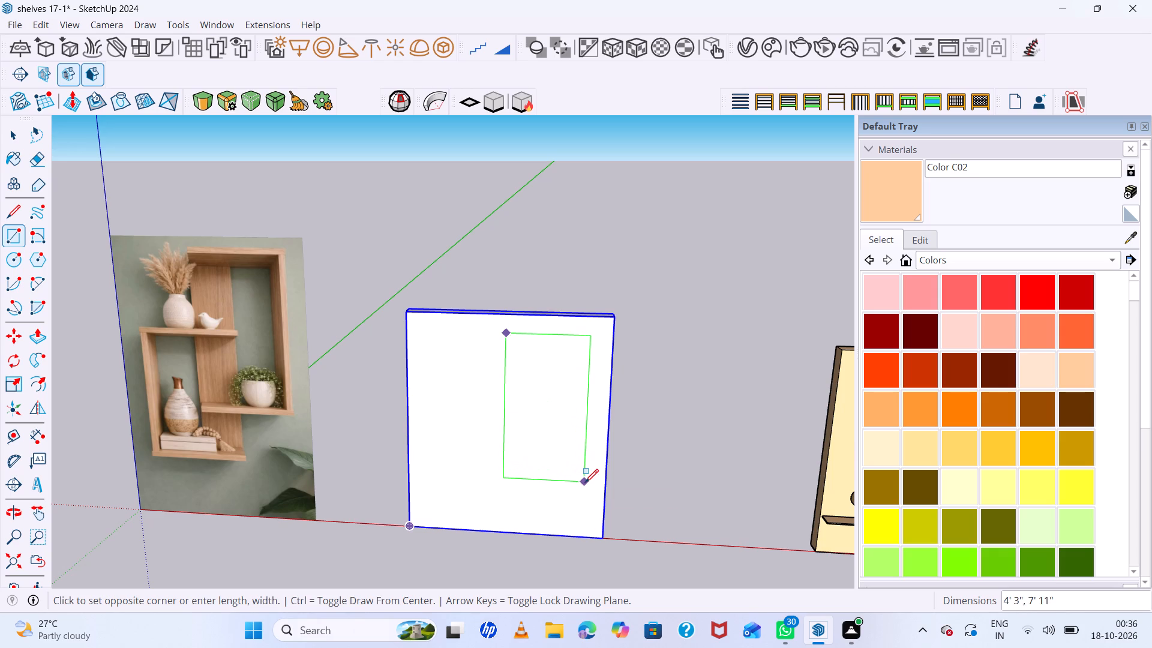
pyautogui.click(585, 482)
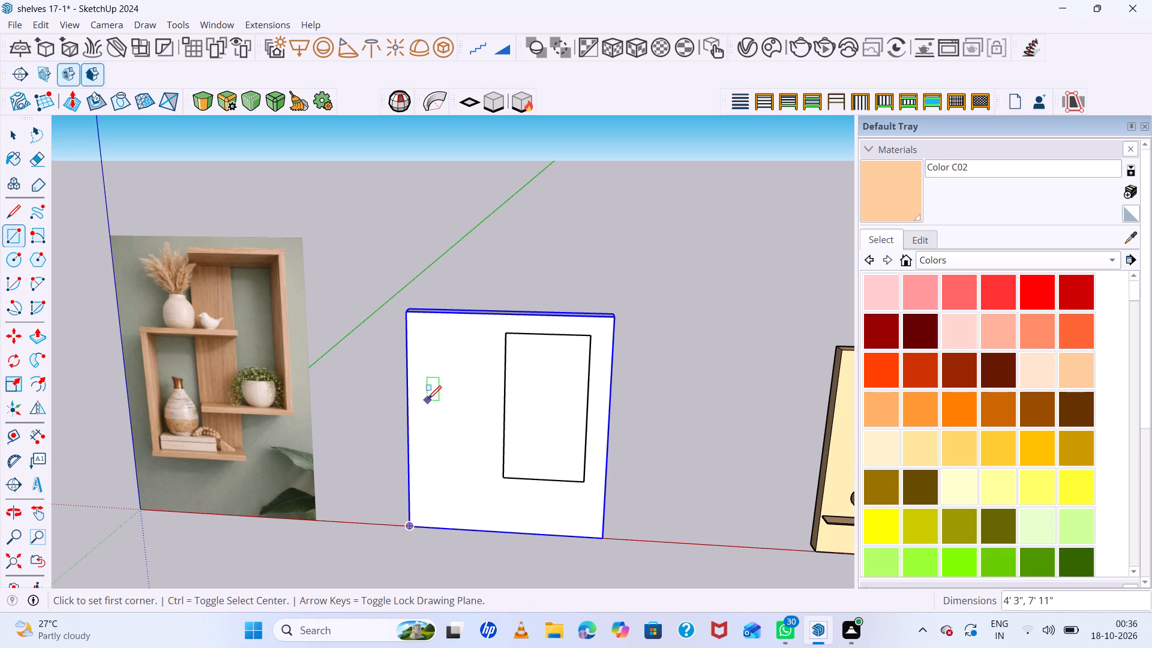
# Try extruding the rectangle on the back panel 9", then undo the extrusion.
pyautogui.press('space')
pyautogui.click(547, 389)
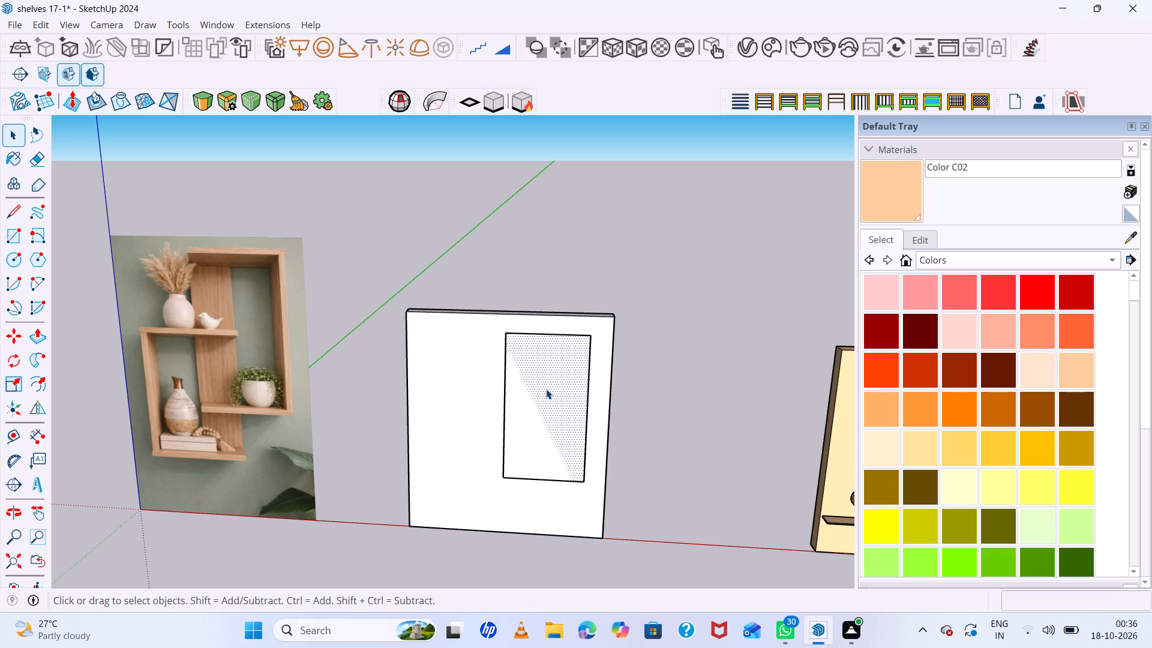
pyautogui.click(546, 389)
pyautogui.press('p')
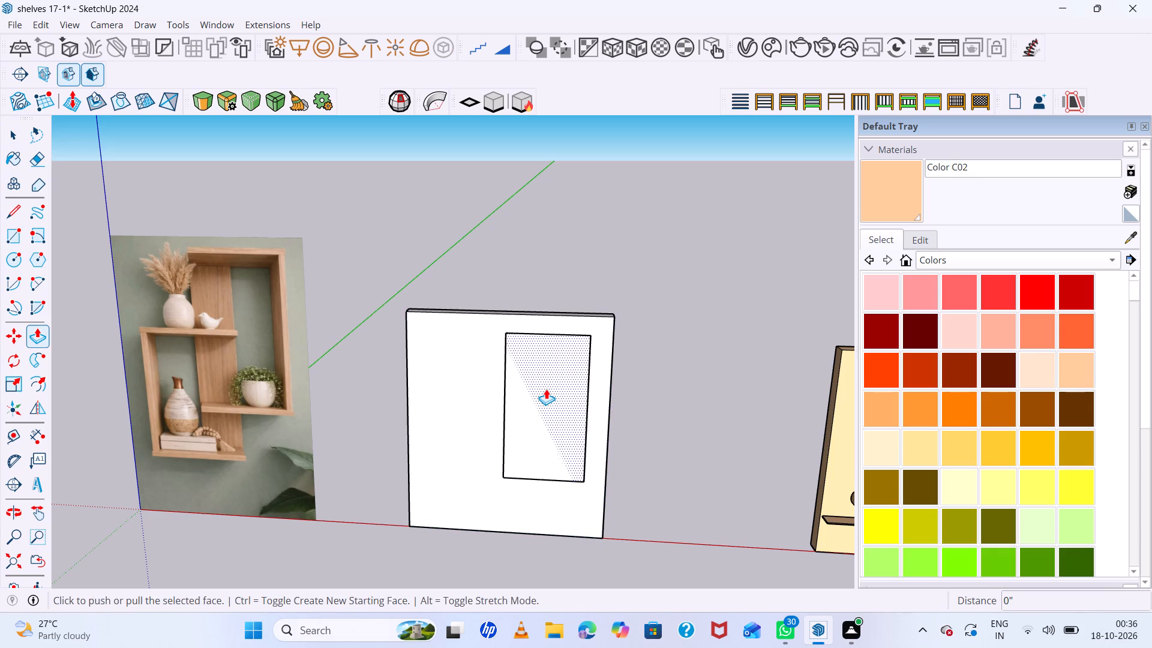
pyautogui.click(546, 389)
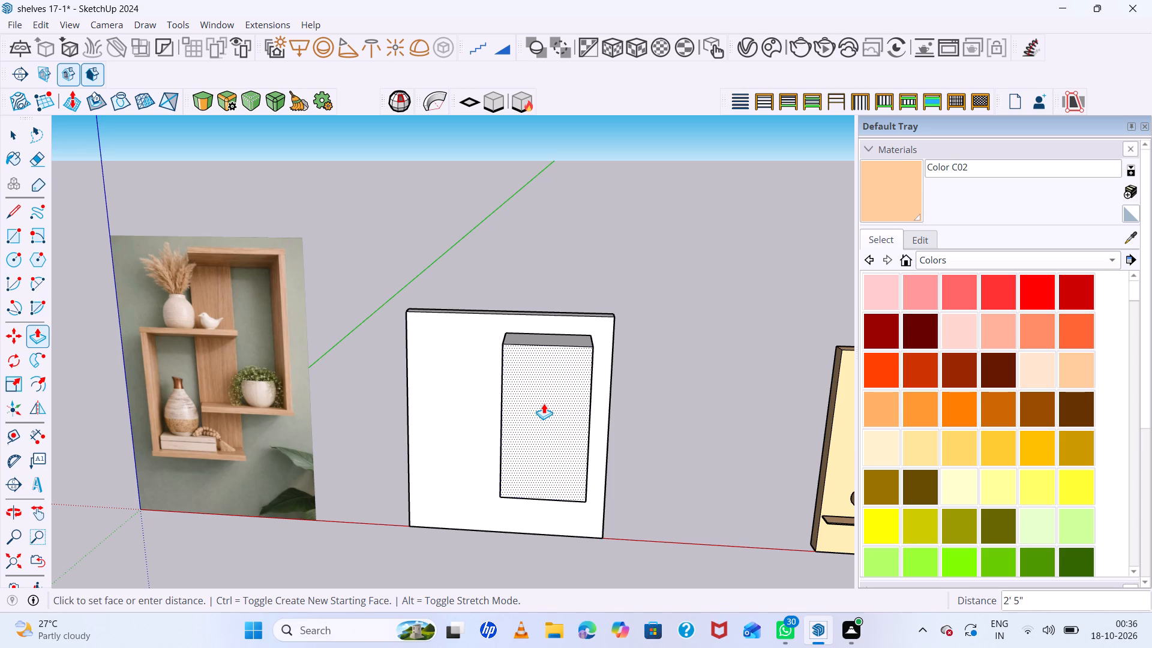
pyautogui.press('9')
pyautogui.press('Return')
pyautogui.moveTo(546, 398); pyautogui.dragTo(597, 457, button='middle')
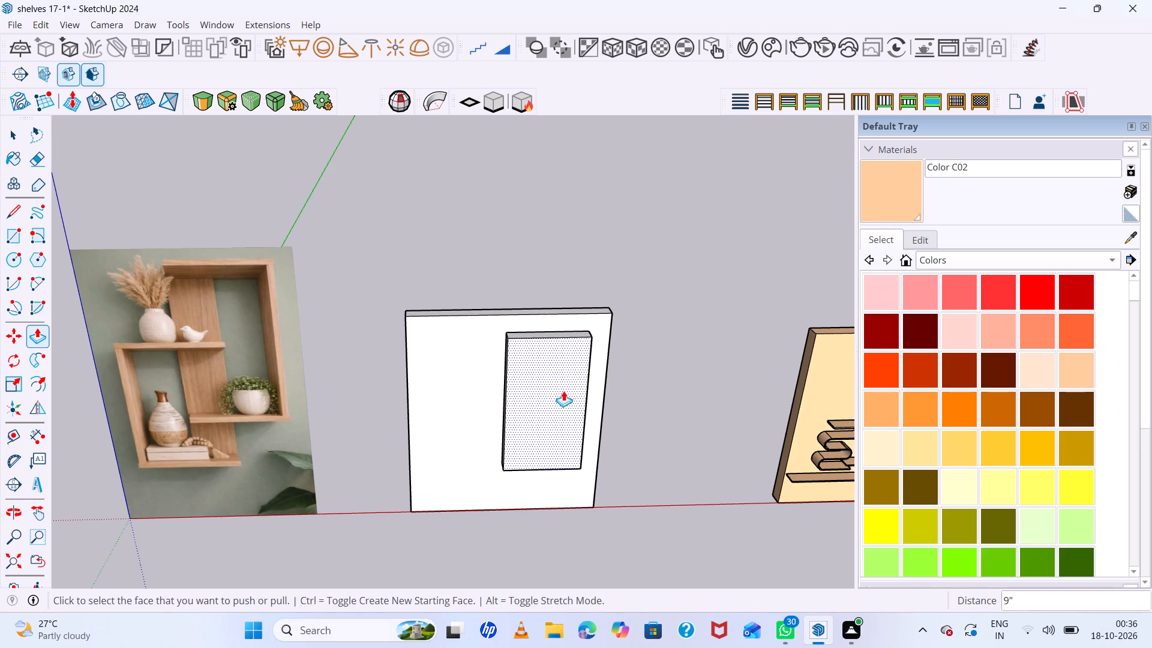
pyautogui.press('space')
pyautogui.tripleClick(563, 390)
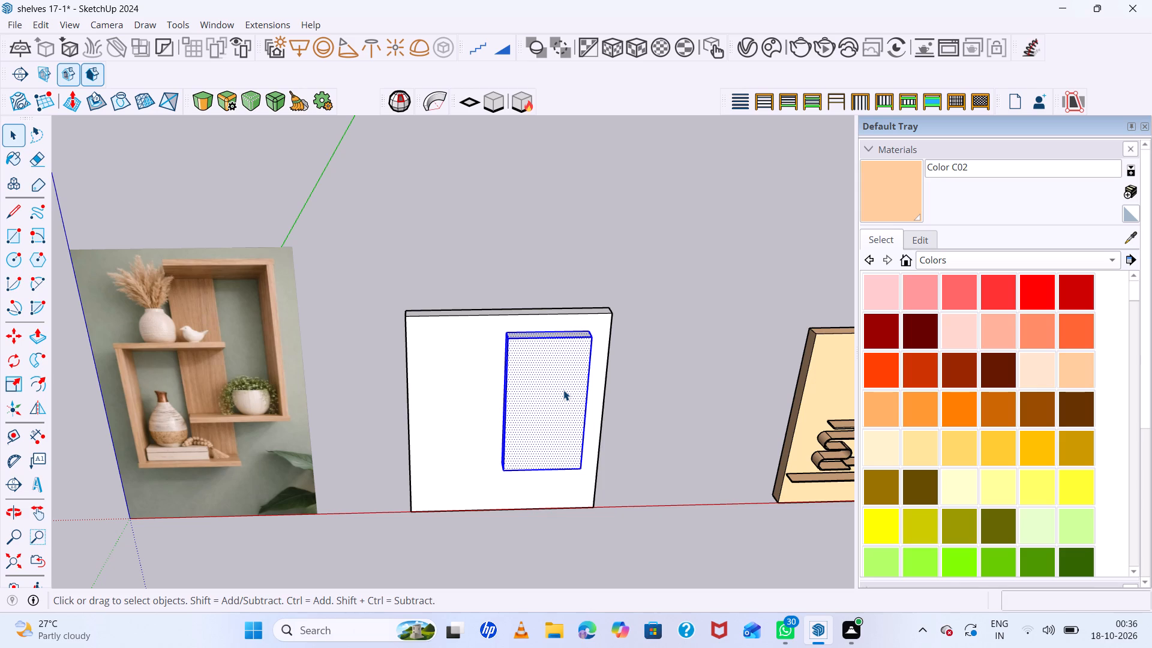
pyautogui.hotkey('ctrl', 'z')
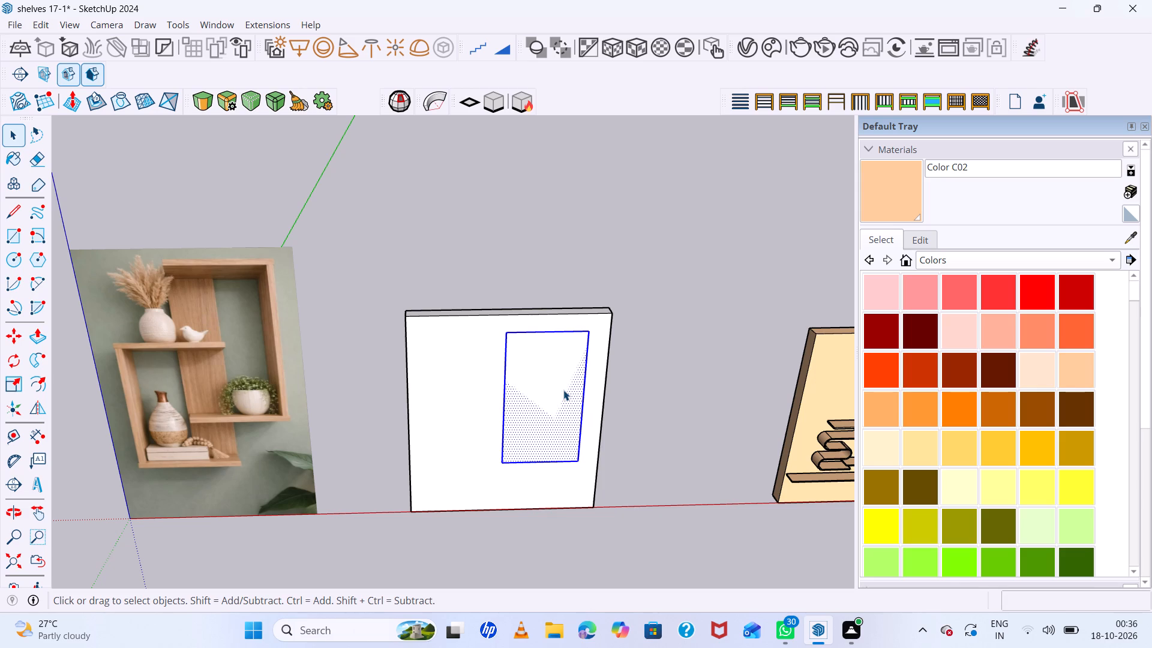
# Extrude the rectangle on the back panel outward about 1' 7" as the shelf box.
pyautogui.click(560, 376)
pyautogui.press('p')
pyautogui.click(560, 376)
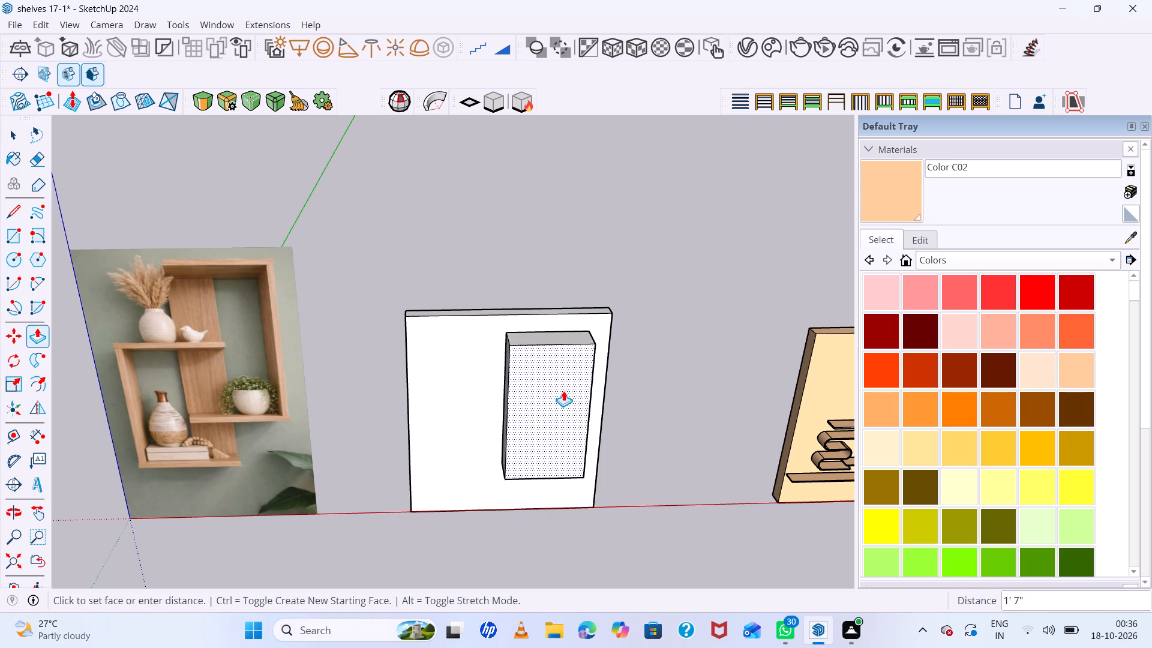
pyautogui.click(563, 391)
pyautogui.press('space')
pyautogui.tripleClick(560, 386)
pyautogui.rightClick(560, 386)
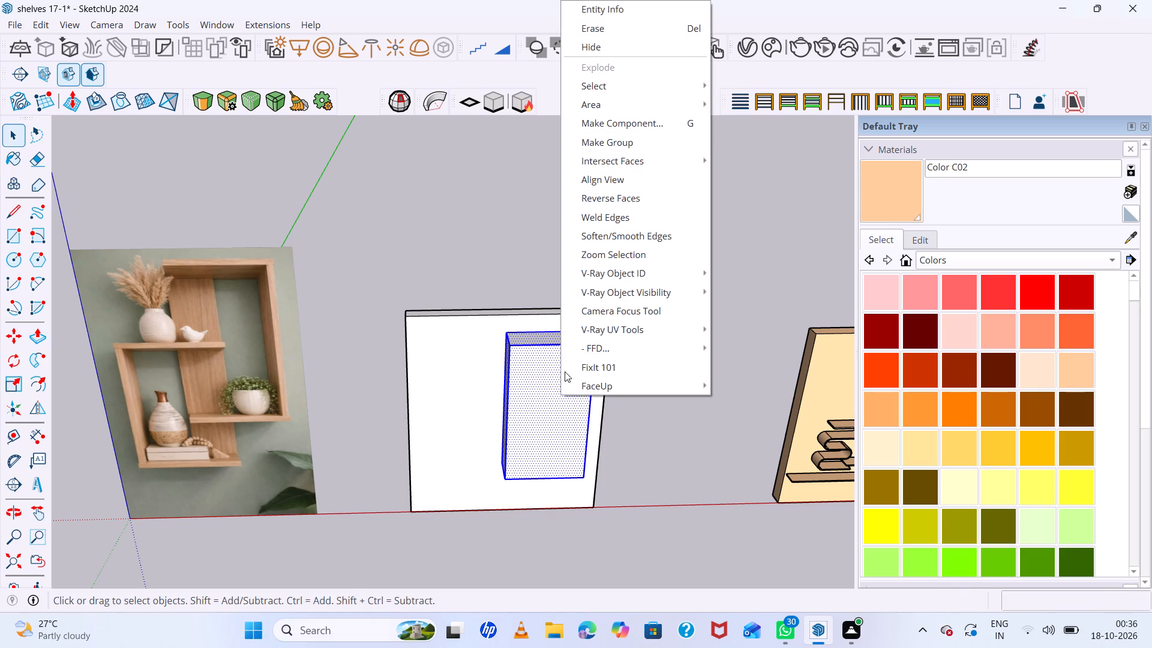
pyautogui.click(696, 470)
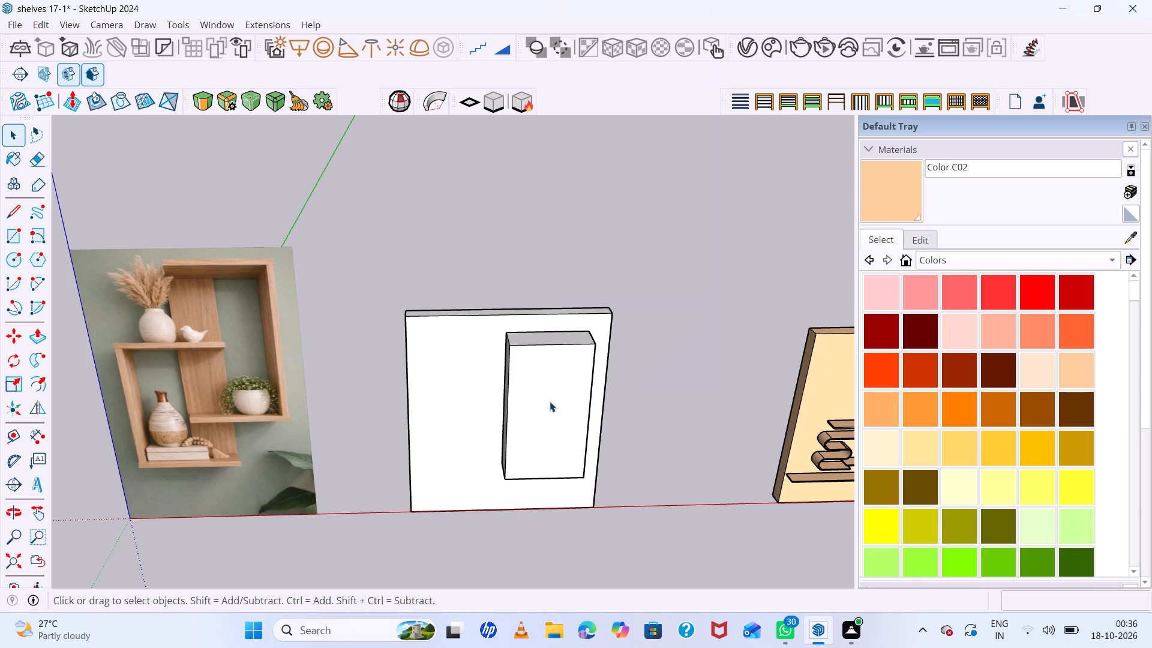
# Offset the shelf box's front face outline 2" inward.
pyautogui.press('f')
pyautogui.click(532, 400)
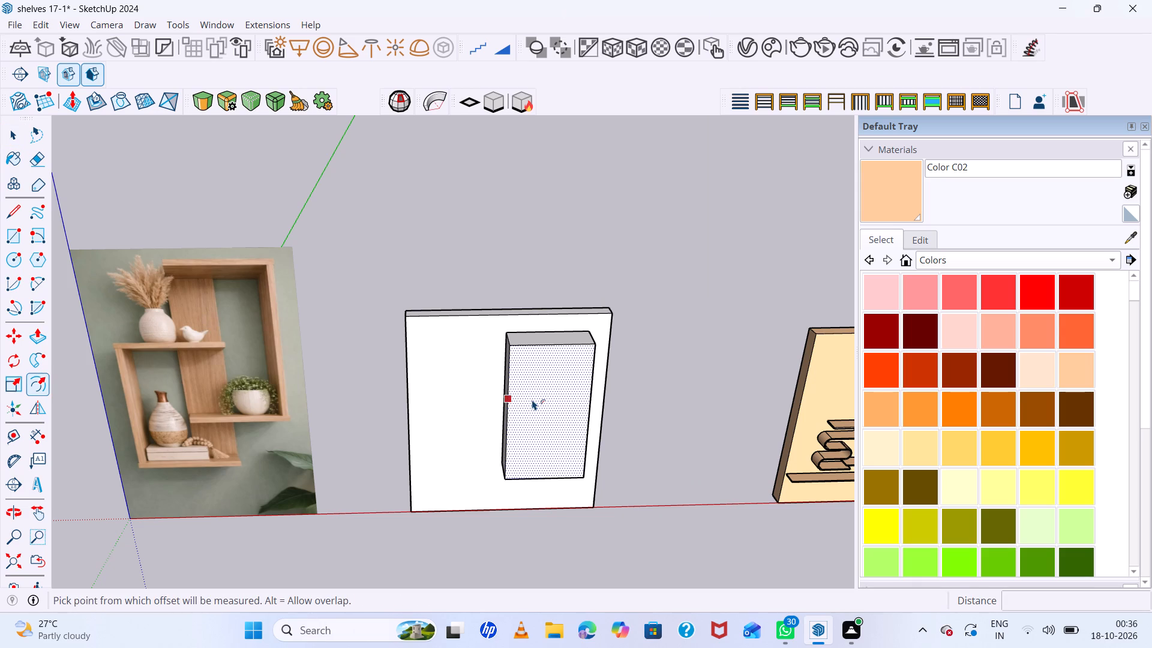
pyautogui.scroll(6, 532, 400)
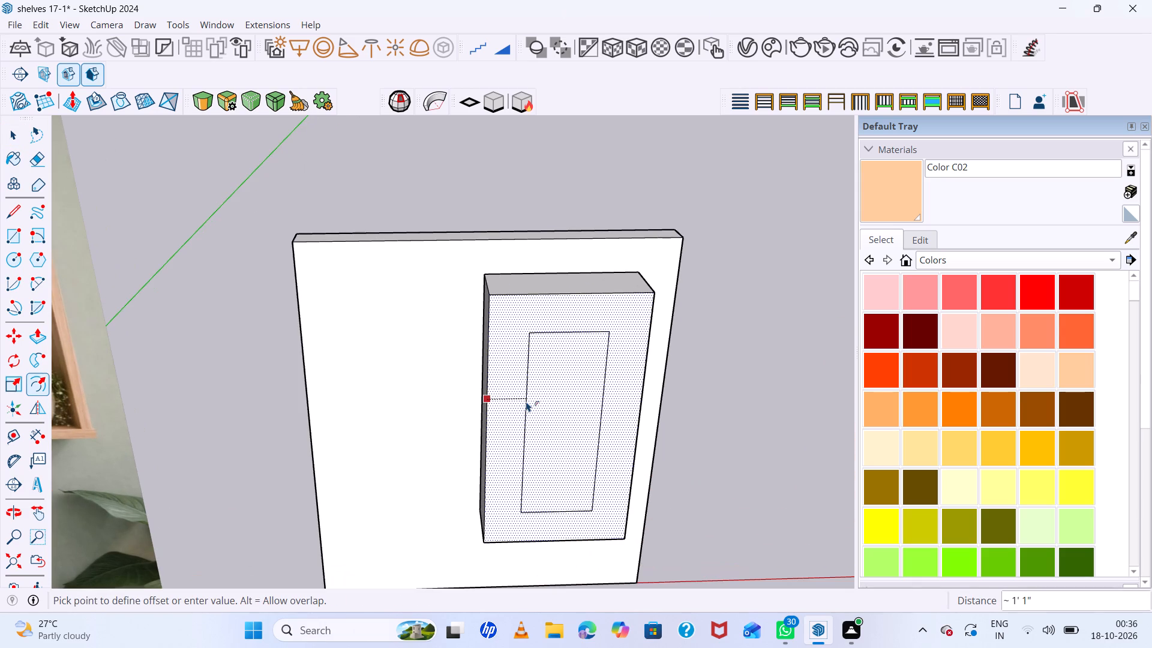
pyautogui.press('2')
pyautogui.press('Return')
pyautogui.press('space')
# Move the offset's left vertical edge 2" outward onto the shelf box's left edge.
pyautogui.scroll(5, 506, 410)
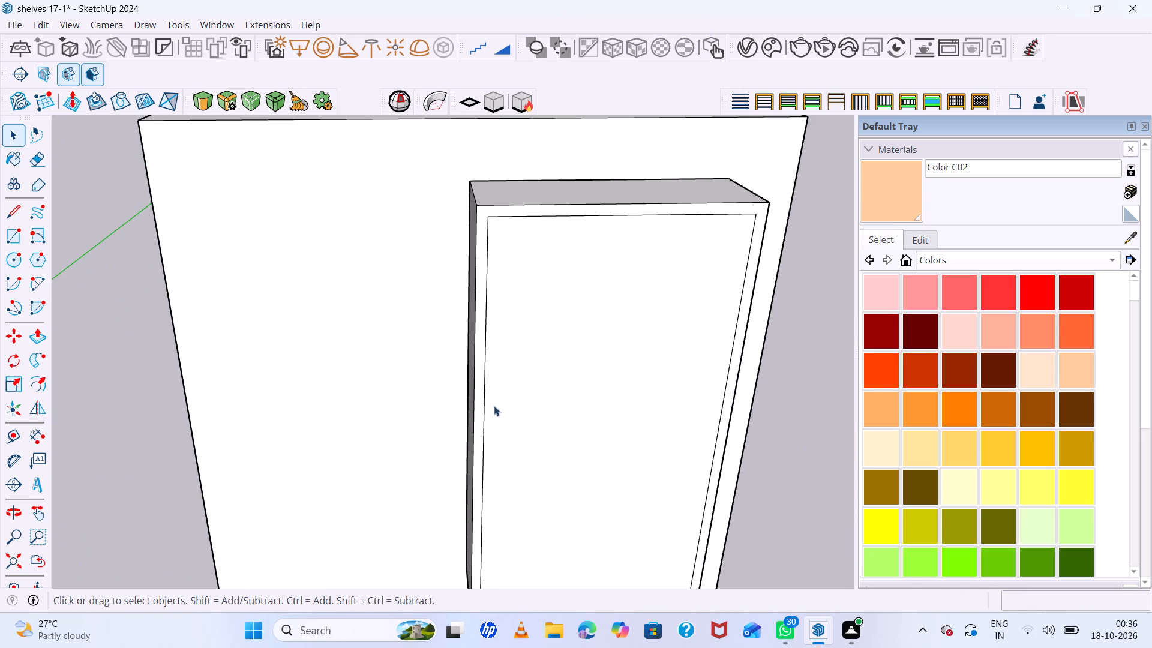
pyautogui.click(485, 395)
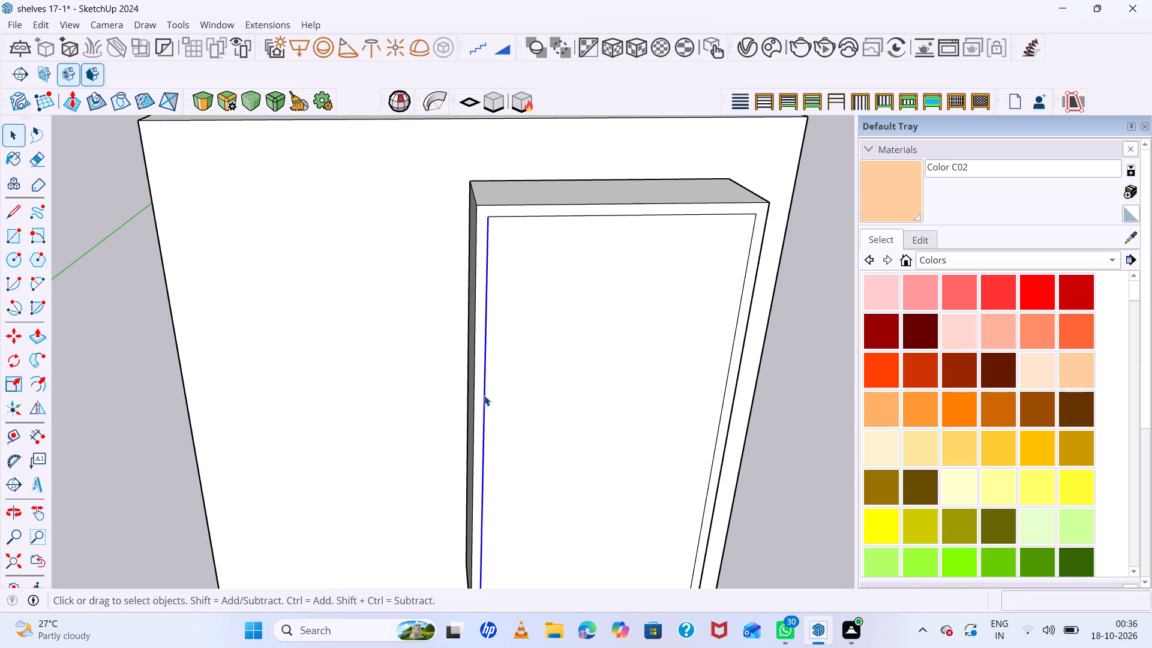
pyautogui.press('m')
pyautogui.click(484, 395)
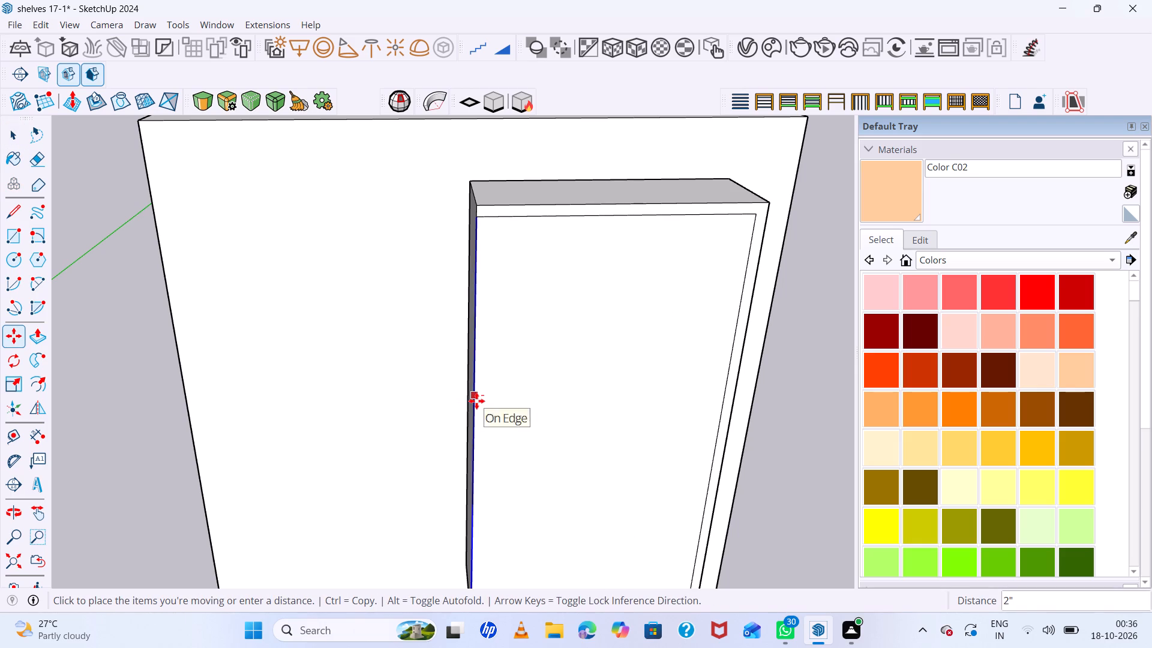
pyautogui.click(476, 401)
pyautogui.press('space')
# Push the box's inner front face back 1' 7" to the panel, leaving a shelf frame open on its left side.
pyautogui.scroll(-6, 478, 394)
pyautogui.moveTo(532, 397); pyautogui.dragTo(514, 395, button='middle')
pyautogui.click(538, 392)
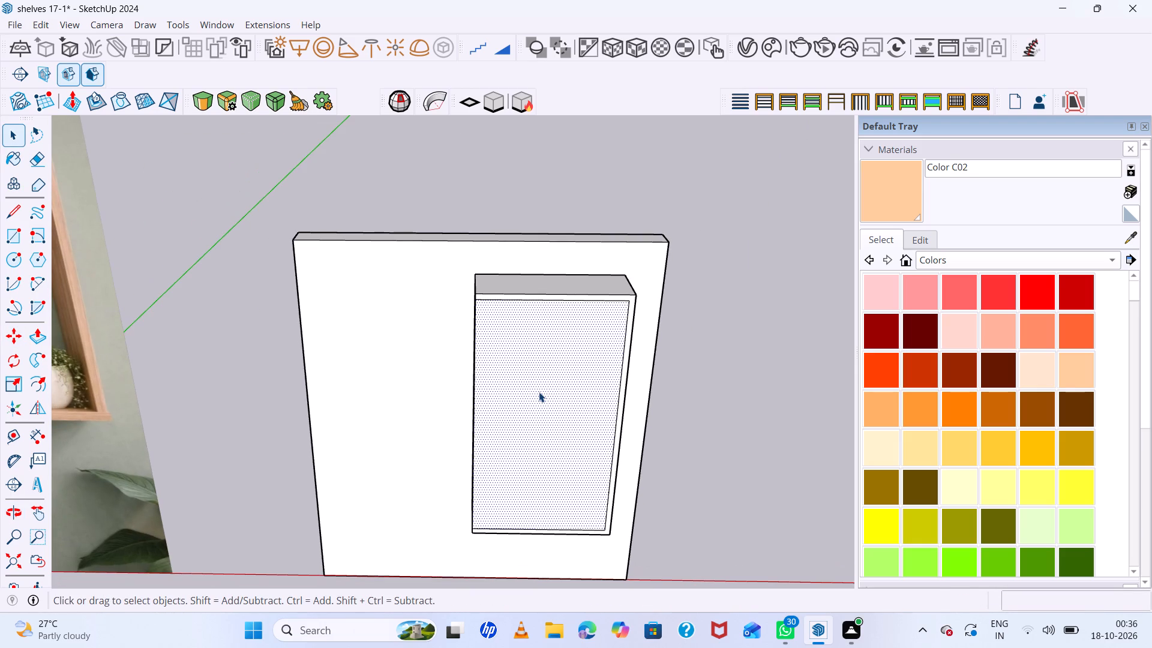
pyautogui.press('p')
pyautogui.click(539, 392)
pyautogui.click(580, 241)
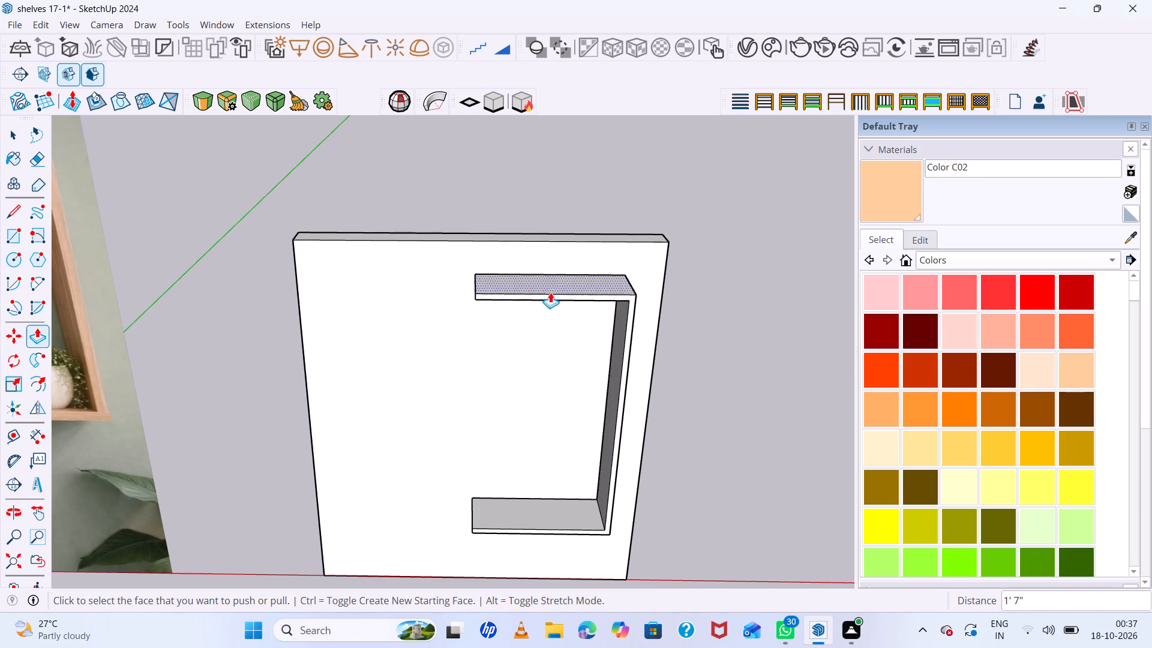
# Make the open C-shaped shelf frame a group.
pyautogui.scroll(-7, 529, 310)
pyautogui.moveTo(617, 334); pyautogui.dragTo(622, 199, button='middle')
pyautogui.press('space')
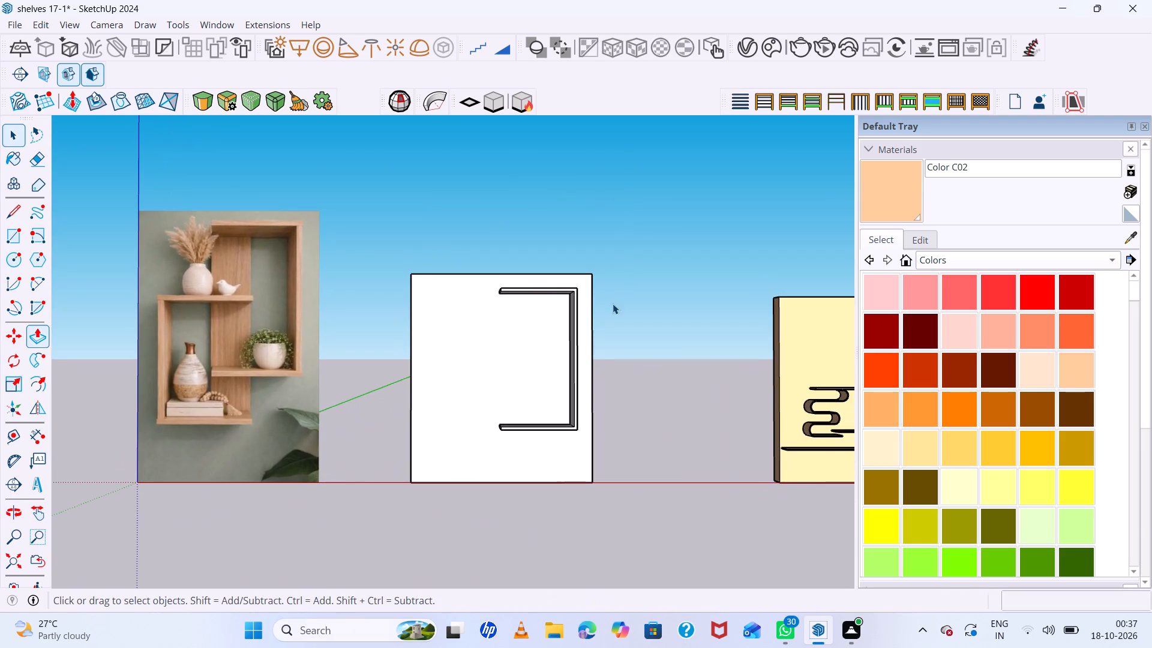
pyautogui.tripleClick(575, 353)
pyautogui.rightClick(575, 353)
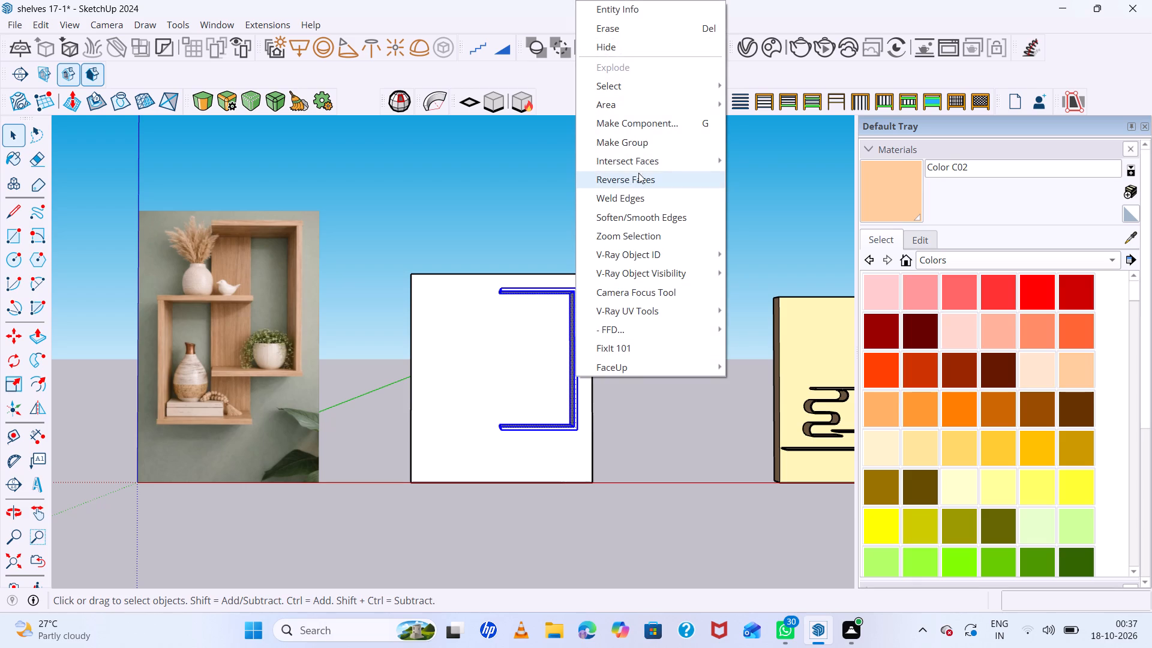
pyautogui.click(639, 142)
# Draw a 1' 11" by 9' 6" vertical rectangle on the panel from the shelf frame's inner upper back corner to below the frame.
pyautogui.scroll(6, 518, 239)
pyautogui.moveTo(506, 350); pyautogui.dragTo(410, 278, button='middle')
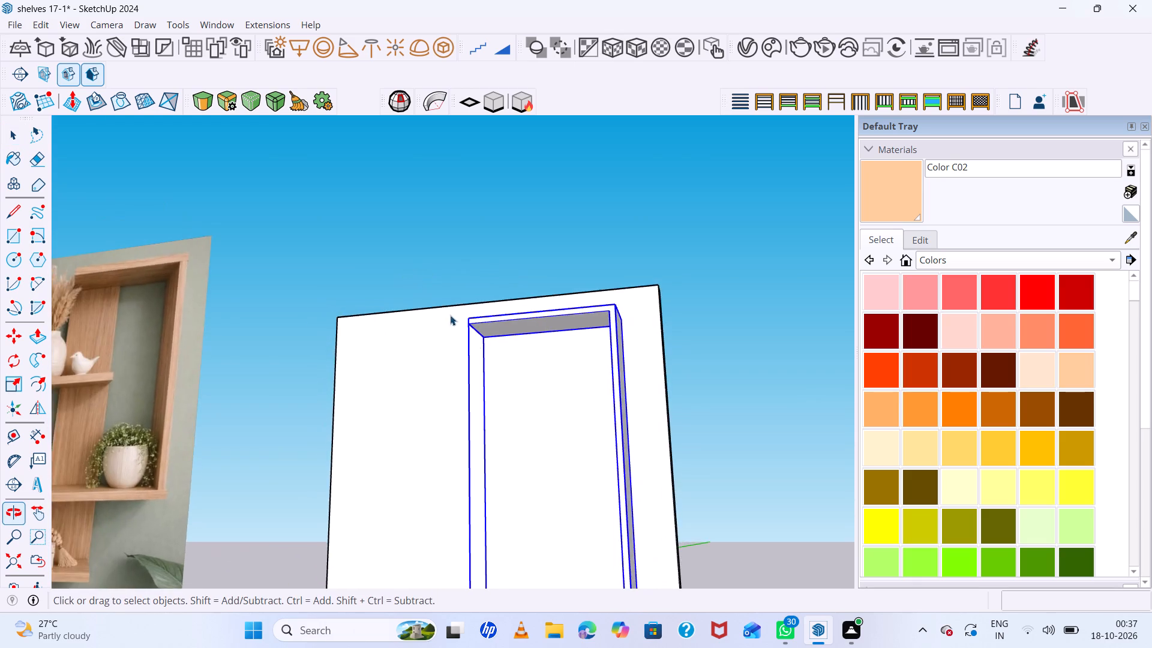
pyautogui.scroll(6, 488, 361)
pyautogui.press('r')
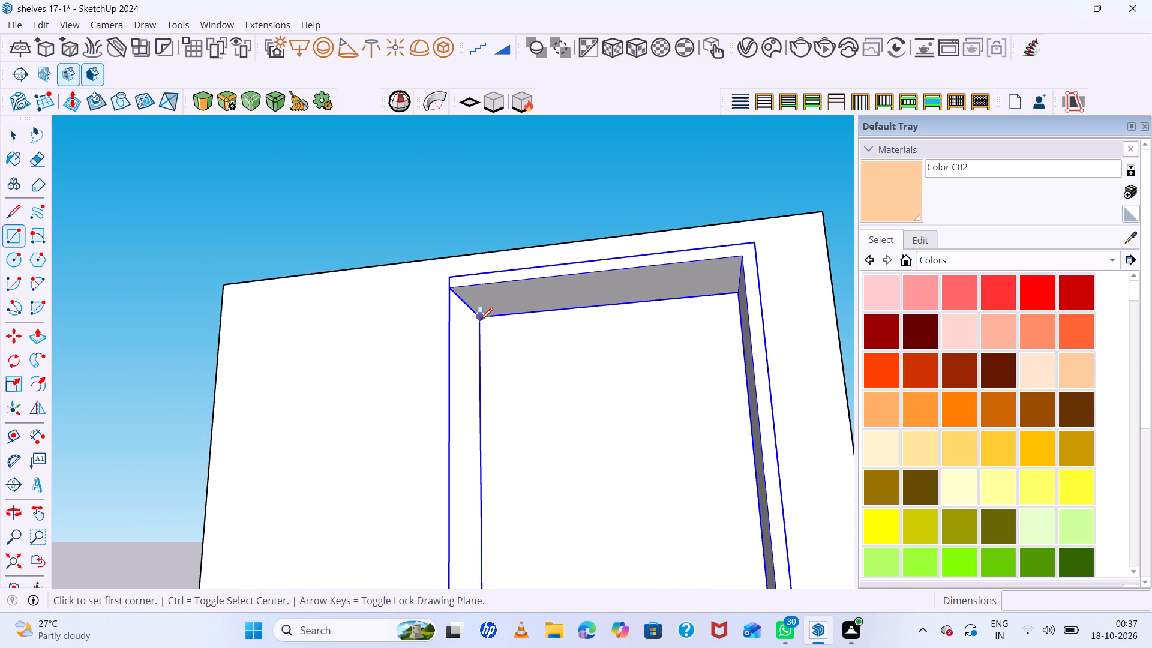
pyautogui.click(481, 320)
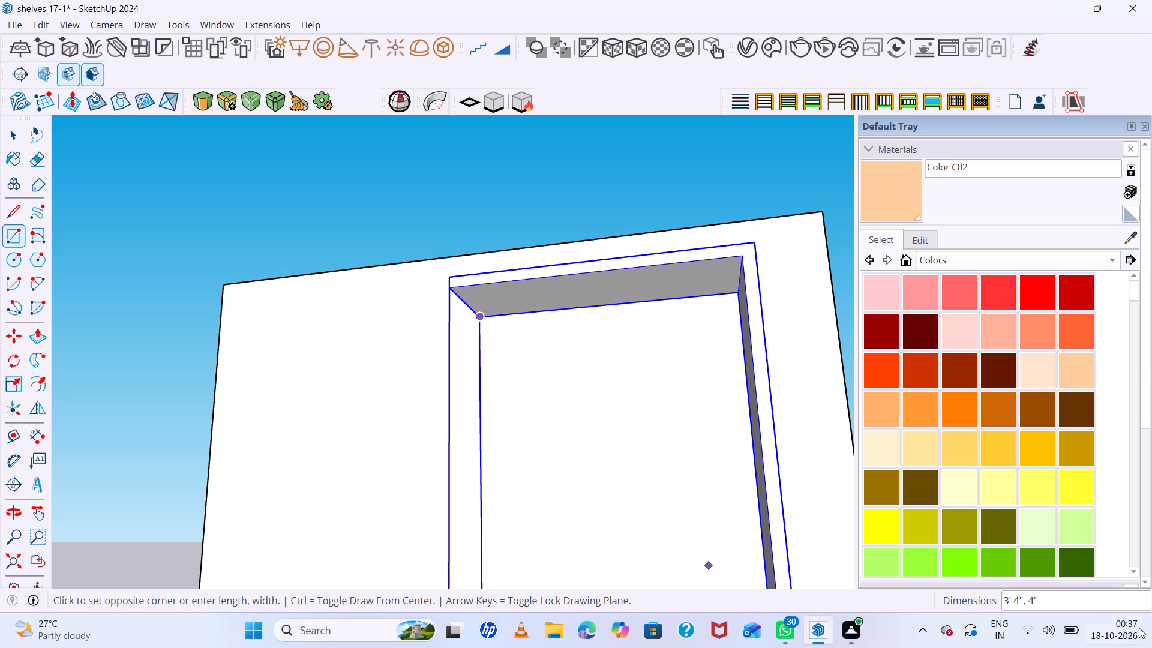
pyautogui.scroll(-3, 525, 339)
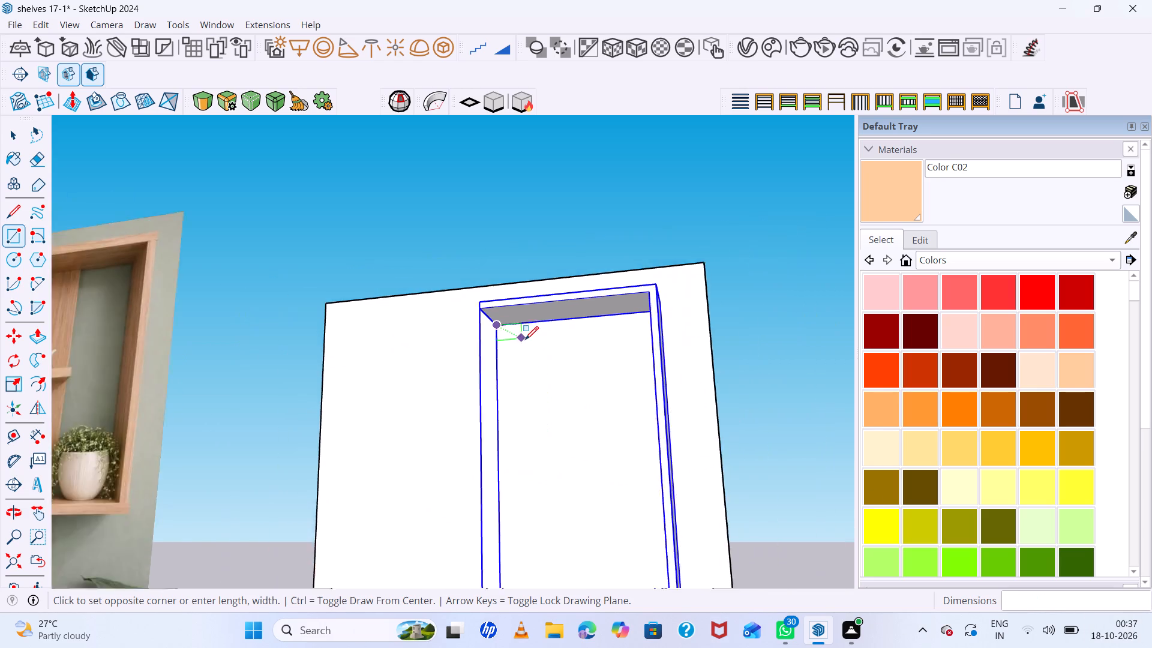
pyautogui.scroll(-15, 525, 340)
pyautogui.scroll(11, 541, 403)
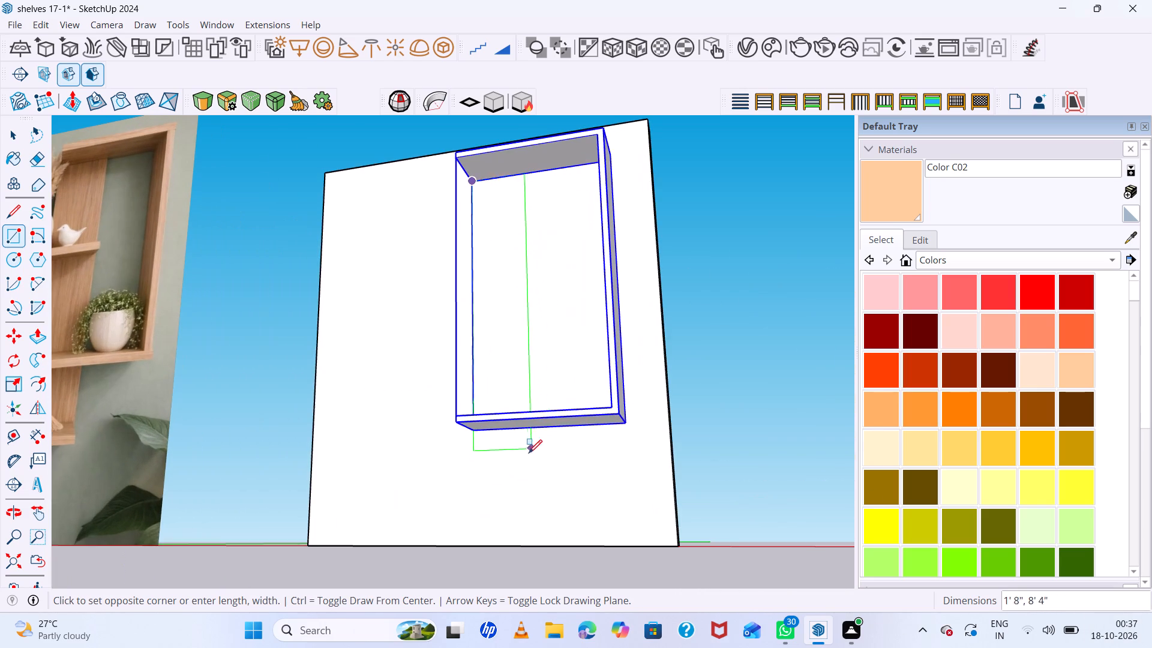
pyautogui.click(541, 491)
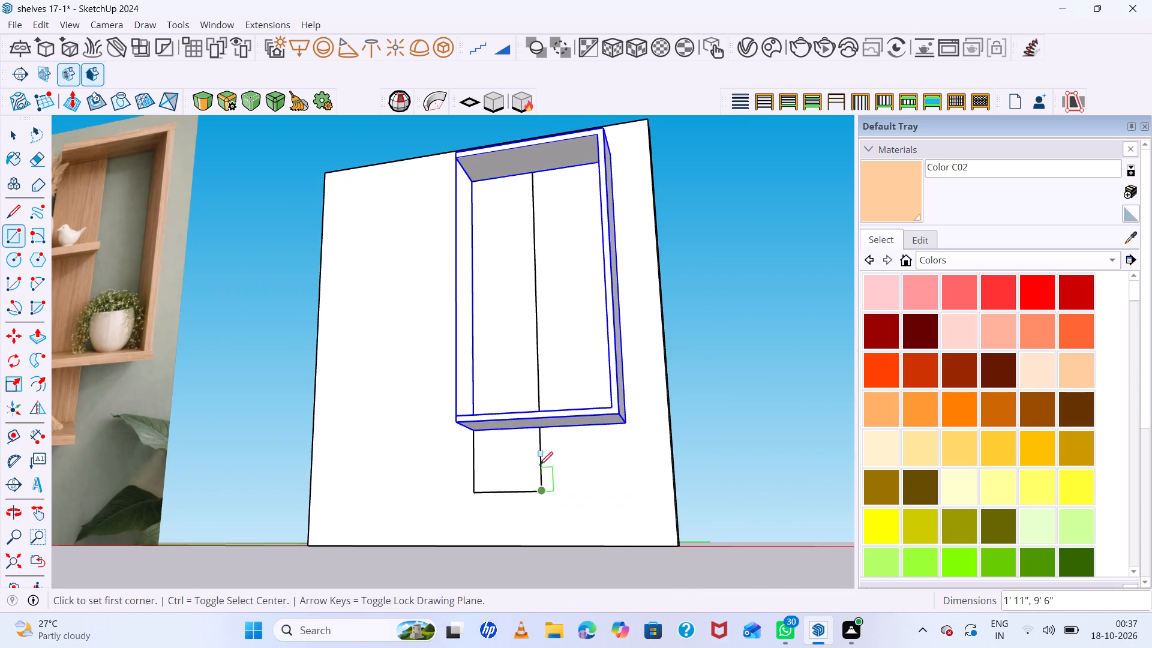
# Pull the tall vertical rectangle out 1" from the panel to form a back strip.
pyautogui.scroll(-12, 508, 392)
pyautogui.moveTo(514, 411); pyautogui.dragTo(542, 497, button='middle')
pyautogui.scroll(13, 488, 358)
pyautogui.moveTo(502, 342); pyautogui.dragTo(503, 342, button='middle')
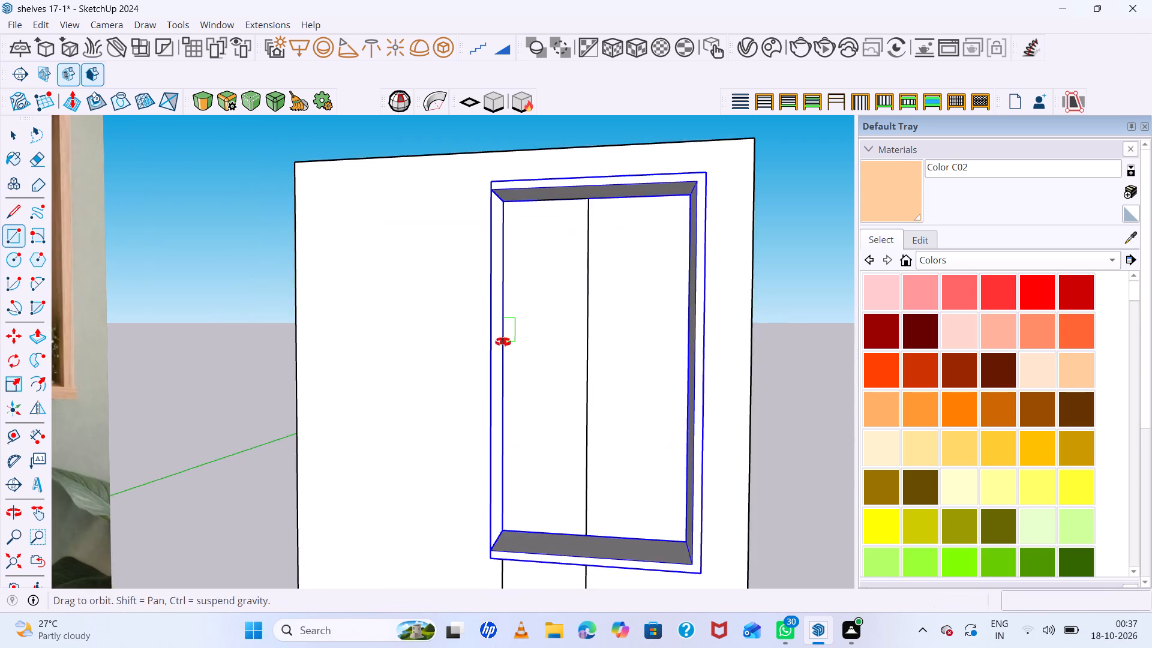
pyautogui.moveTo(503, 342); pyautogui.dragTo(520, 407, button='middle')
pyautogui.press('p')
pyautogui.click(533, 359)
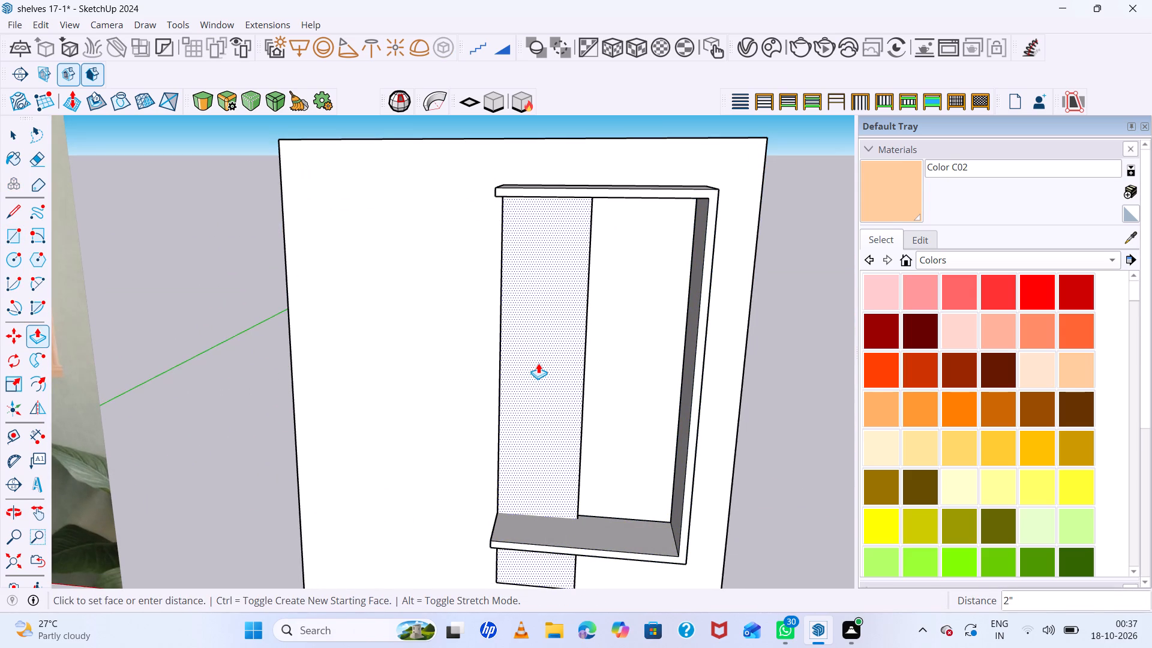
pyautogui.press('1')
pyautogui.press('Return')
# Make the vertical back strip a group.
pyautogui.scroll(-13, 623, 329)
pyautogui.moveTo(652, 349); pyautogui.dragTo(674, 268, button='middle')
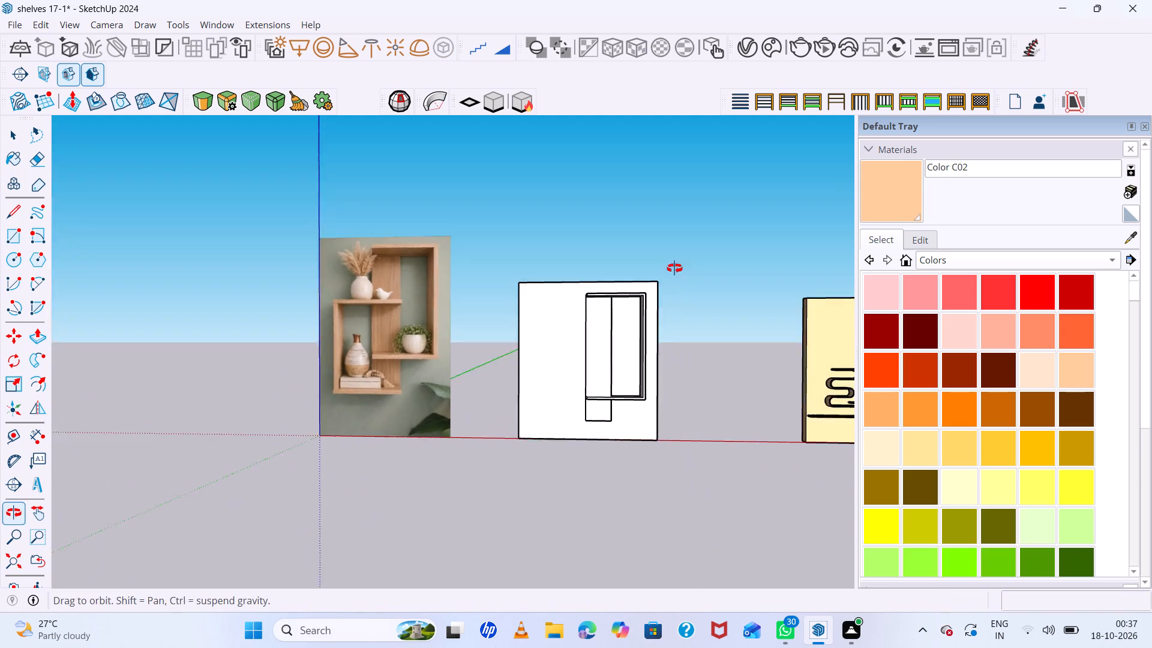
pyautogui.moveTo(674, 268); pyautogui.dragTo(677, 261, button='middle')
pyautogui.scroll(6, 661, 316)
pyautogui.moveTo(667, 326); pyautogui.dragTo(640, 322, button='middle')
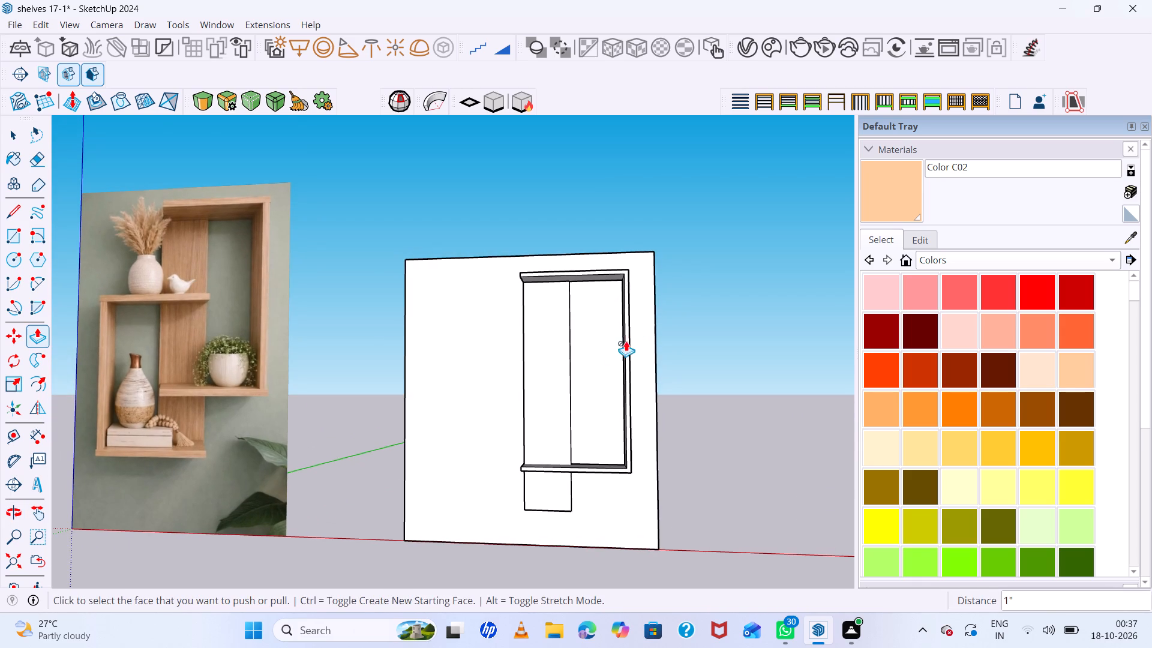
pyautogui.press('space')
pyautogui.tripleClick(550, 367)
pyautogui.rightClick(550, 367)
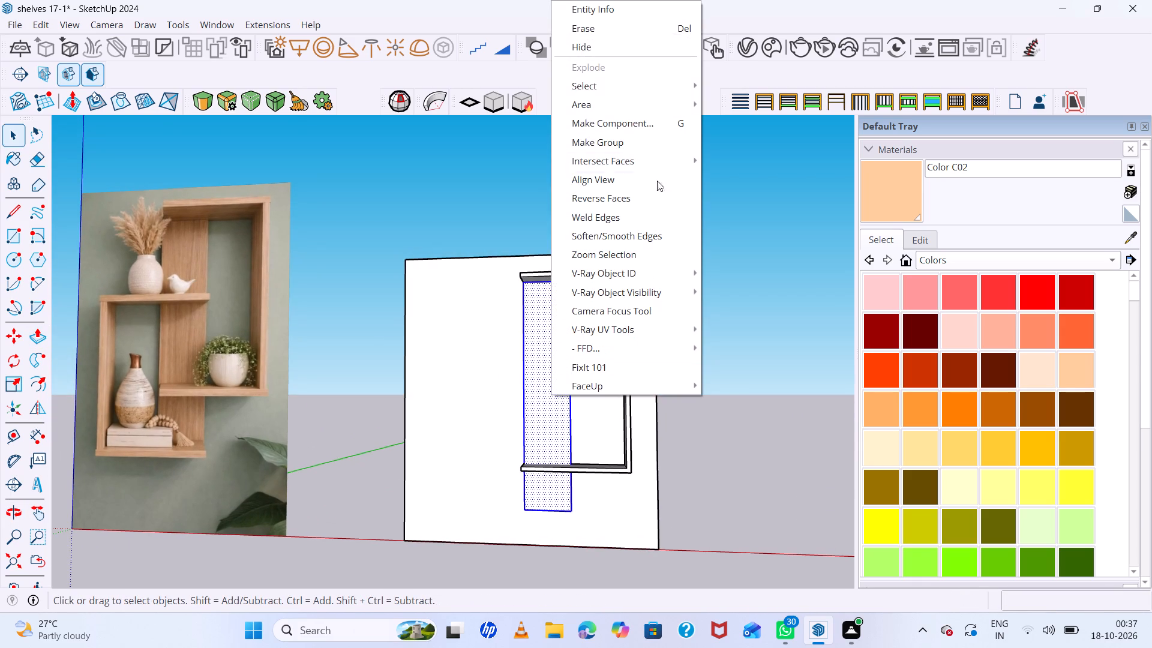
pyautogui.click(643, 141)
# Draw a rectangle about 4' 4" wide and 7' tall from the back strip's right edge down toward the panel's bottom edge.
pyautogui.scroll(-6, 534, 377)
pyautogui.moveTo(551, 389); pyautogui.dragTo(556, 414, button='middle')
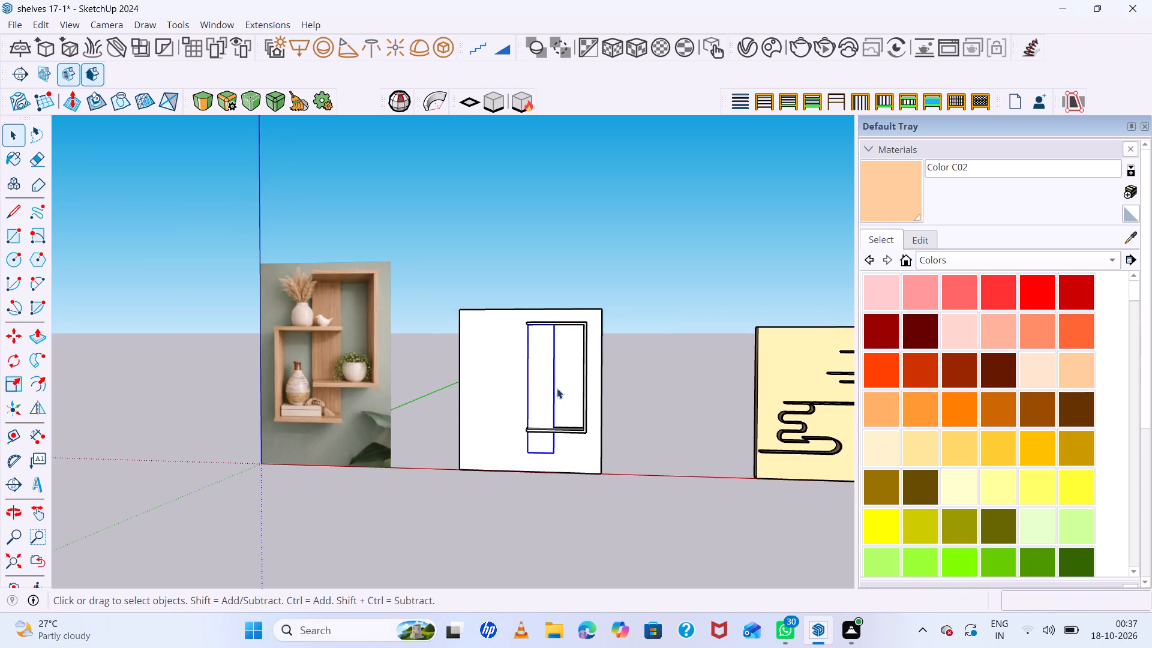
pyautogui.press('r')
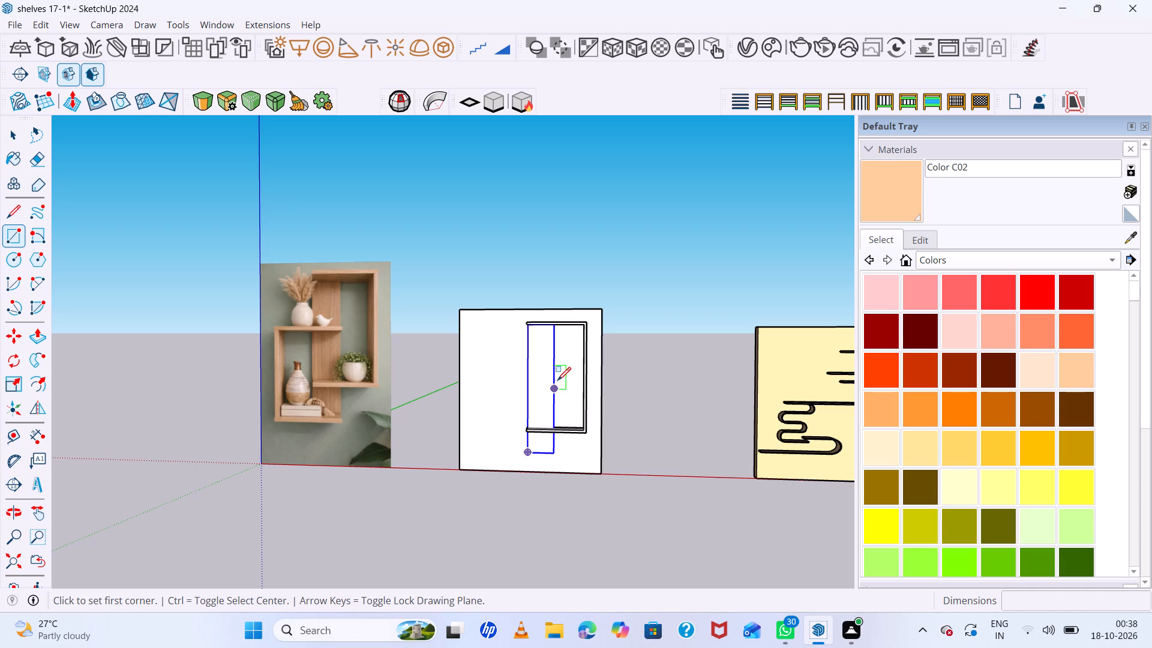
pyautogui.click(556, 378)
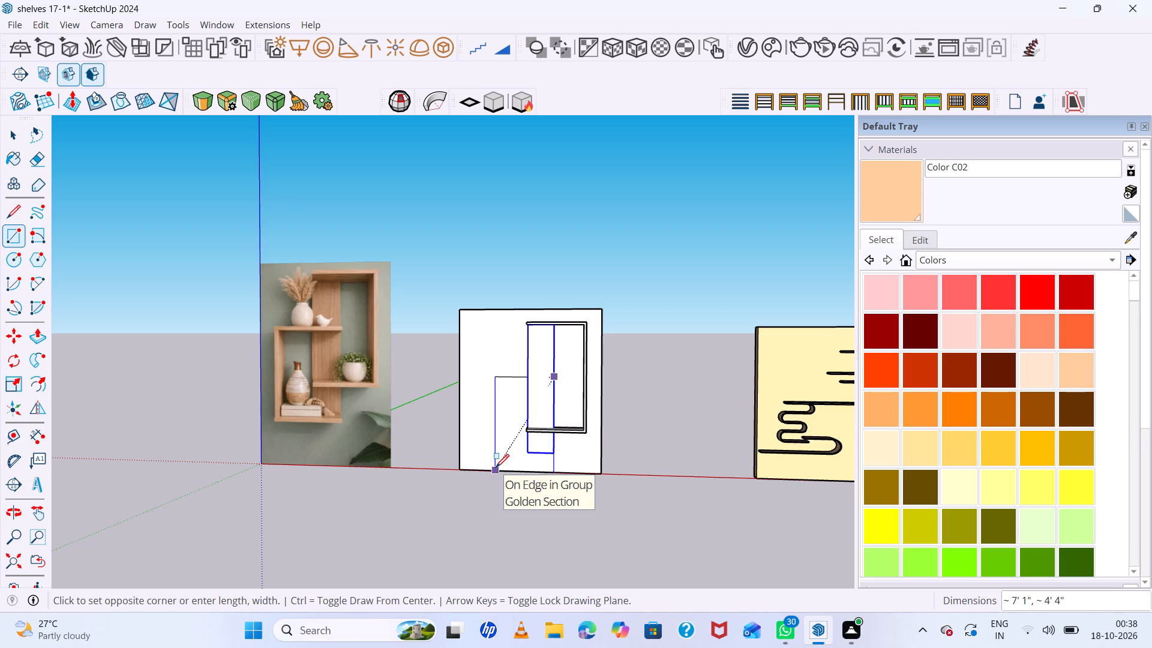
pyautogui.click(496, 464)
# Extend the panel group's bottom face downward by 1' and leave the group.
pyautogui.scroll(3, 541, 449)
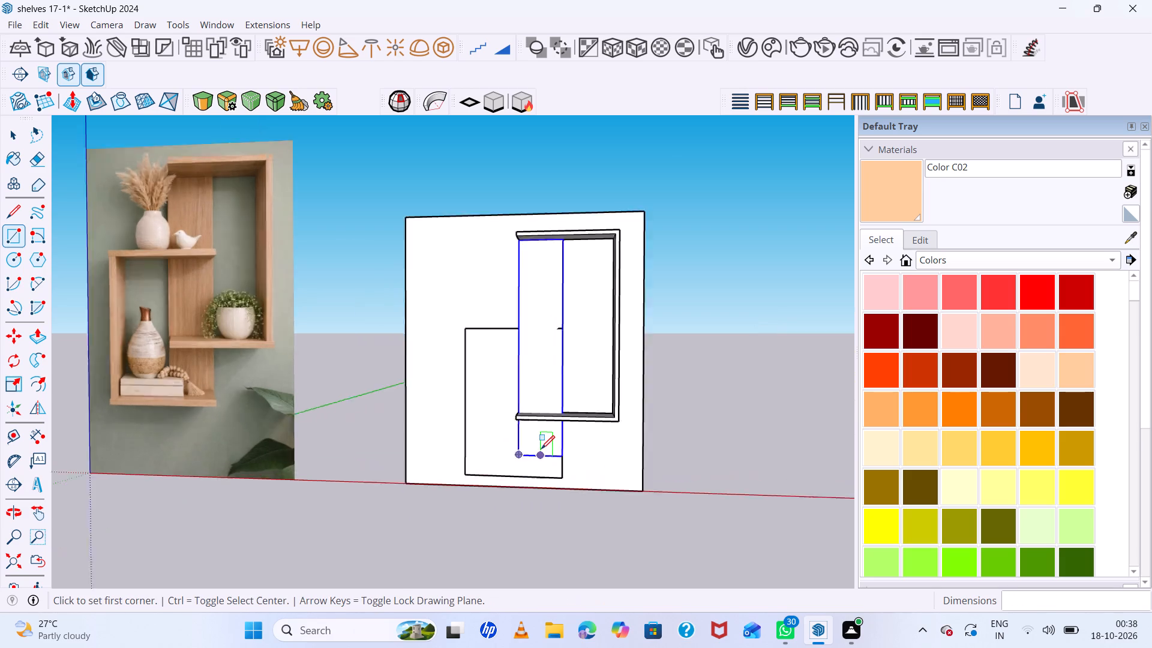
pyautogui.scroll(10, 541, 449)
pyautogui.scroll(-8, 542, 444)
pyautogui.scroll(1, 641, 497)
pyautogui.moveTo(641, 497); pyautogui.dragTo(632, 326, button='middle')
pyautogui.middleClick(633, 323)
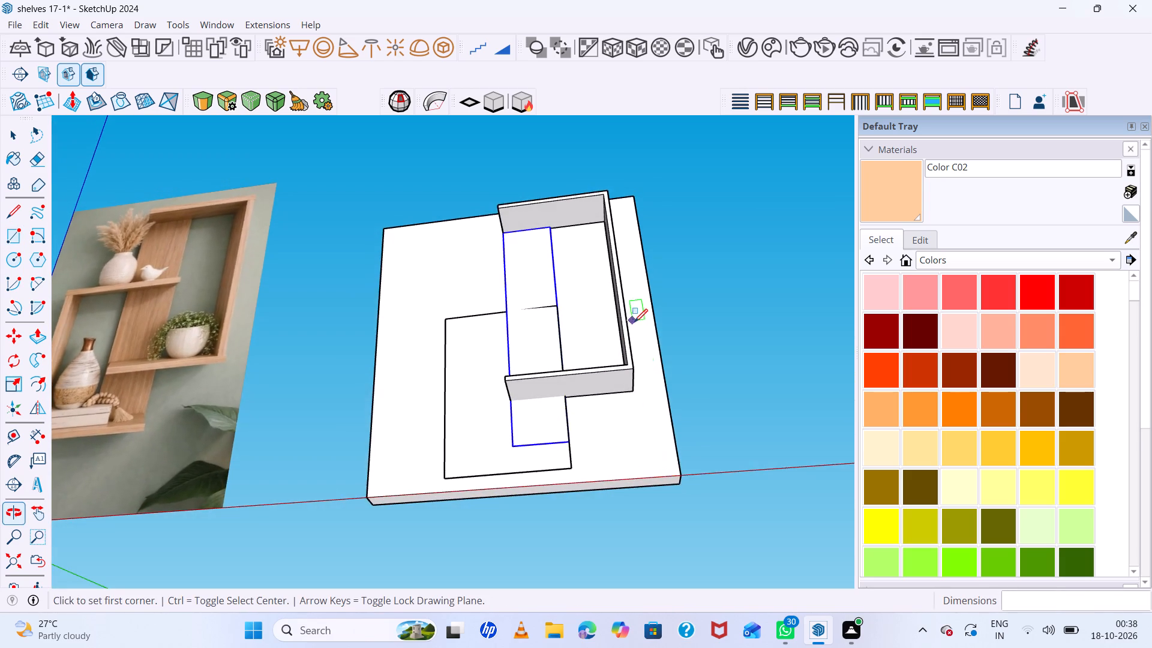
pyautogui.scroll(6, 650, 477)
pyautogui.moveTo(638, 417); pyautogui.dragTo(637, 367, button='middle')
pyautogui.press('space')
pyautogui.click(637, 477)
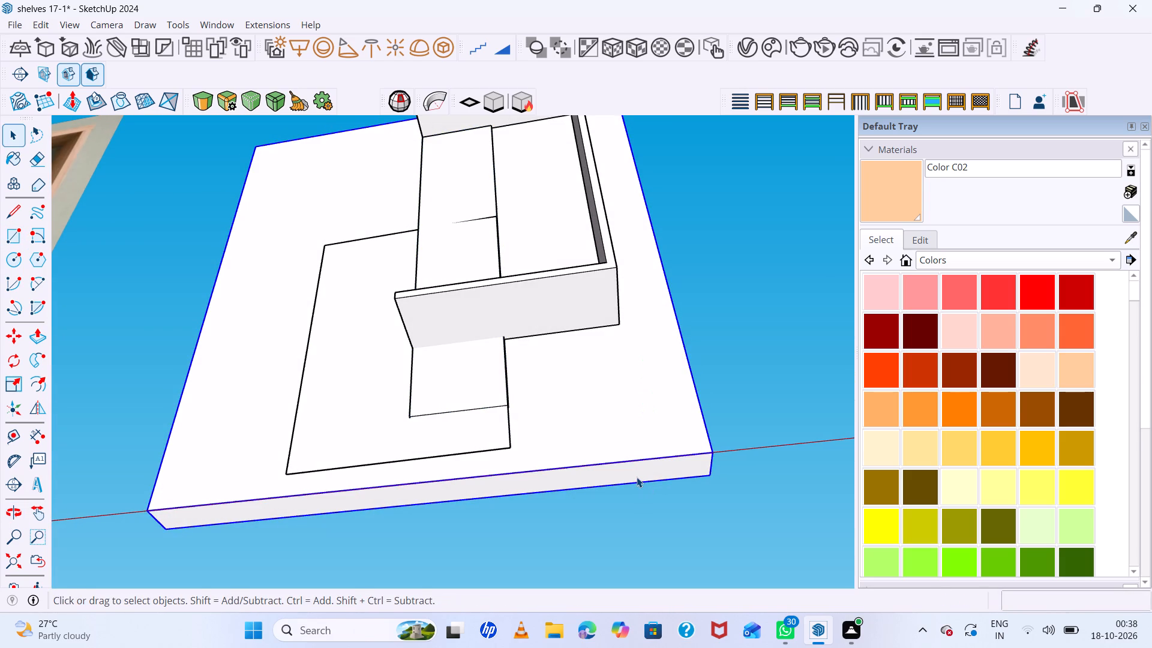
pyautogui.doubleClick(637, 477)
pyautogui.click(637, 477)
pyautogui.press('p')
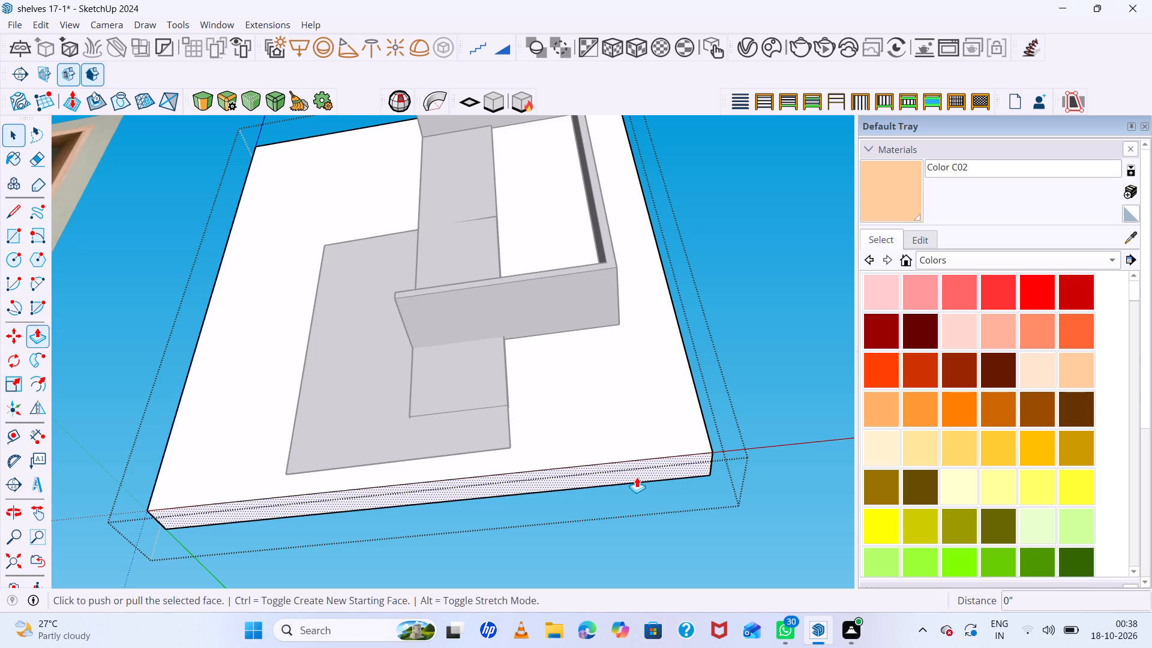
pyautogui.click(637, 477)
pyautogui.scroll(-7, 635, 525)
pyautogui.click(634, 526)
pyautogui.scroll(-2, 622, 392)
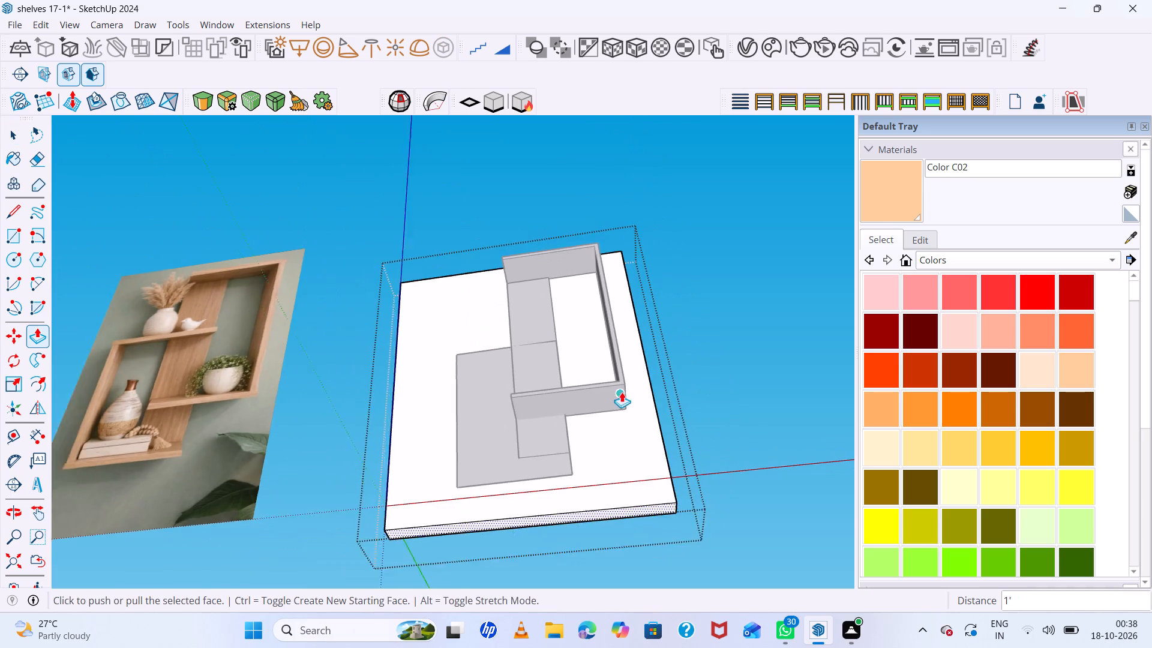
pyautogui.scroll(-3, 622, 392)
pyautogui.moveTo(632, 404); pyautogui.dragTo(660, 511, button='middle')
pyautogui.press('space')
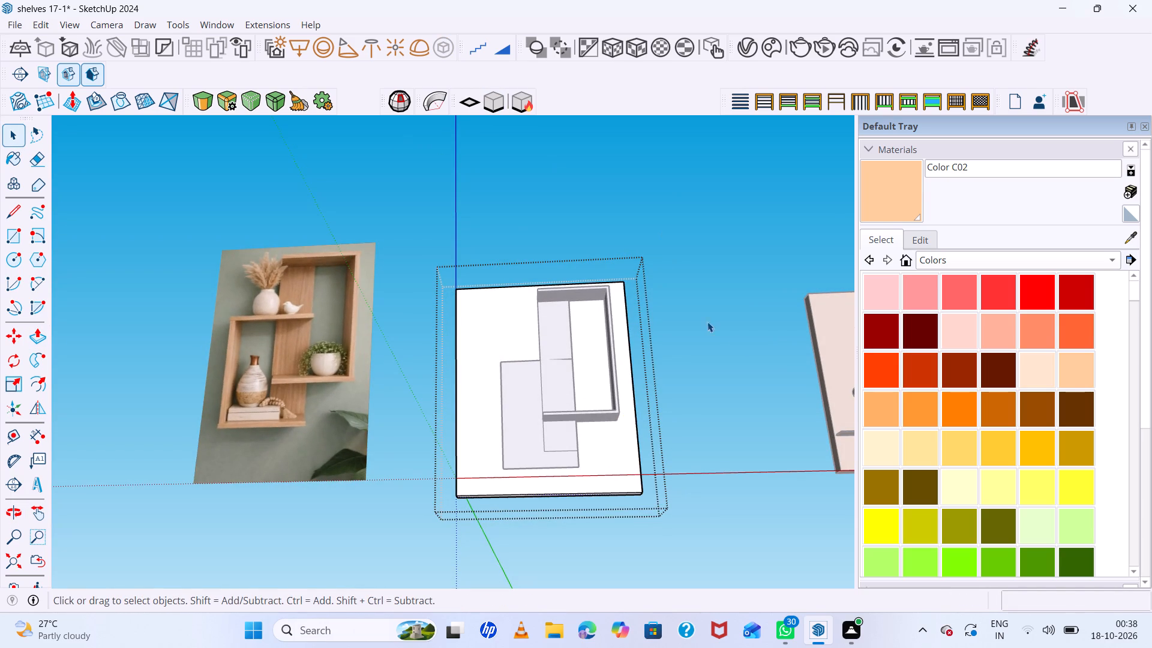
pyautogui.click(754, 343)
# Pull the lower rectangle out 9" from the panel, plus about 8" more, to form the second shelf box.
pyautogui.scroll(6, 683, 427)
pyautogui.moveTo(602, 422); pyautogui.dragTo(614, 491, button='middle')
pyautogui.scroll(7, 456, 420)
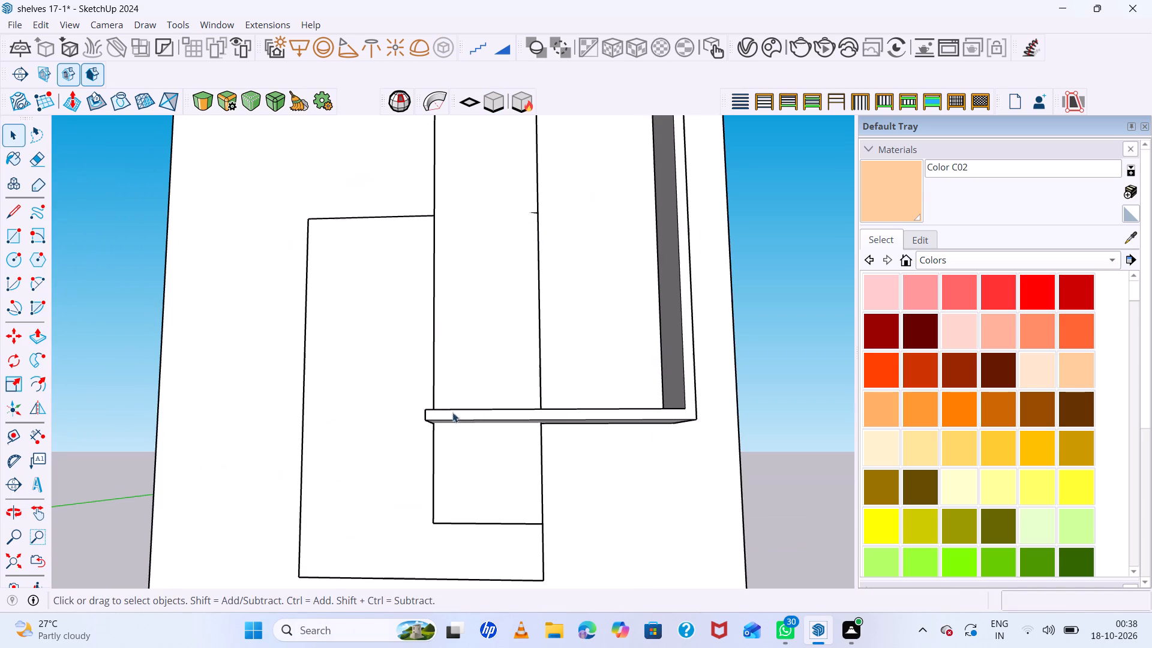
pyautogui.click(382, 355)
pyautogui.press('p')
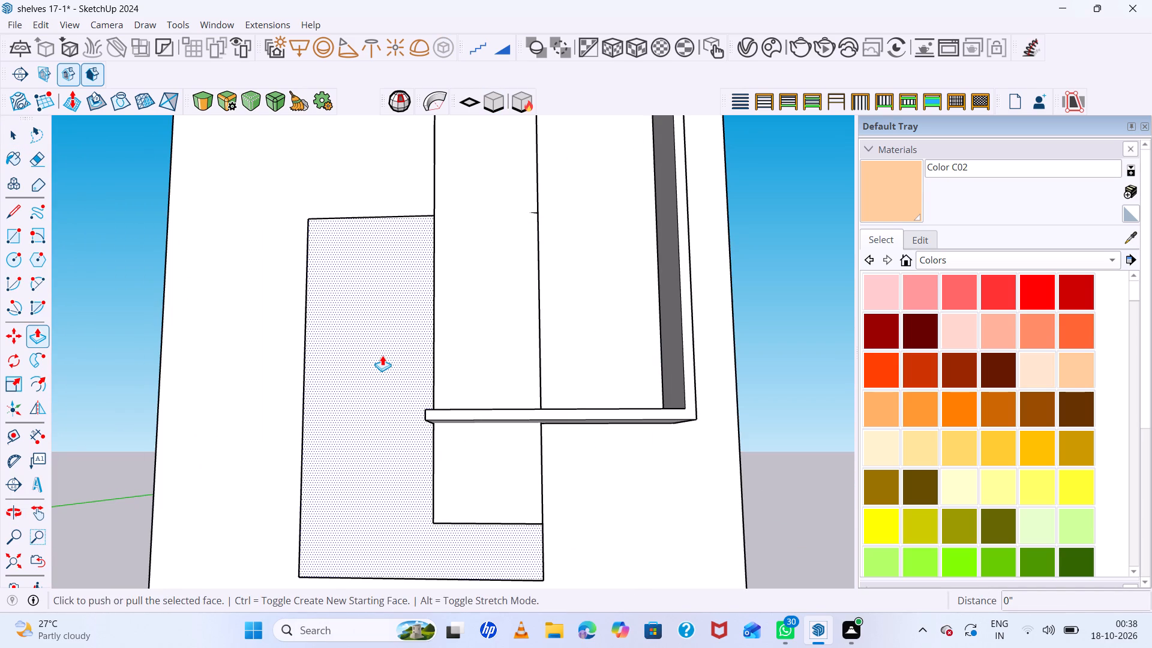
pyautogui.click(382, 355)
pyautogui.moveTo(394, 359); pyautogui.dragTo(511, 455, button='middle')
pyautogui.scroll(1, 511, 455)
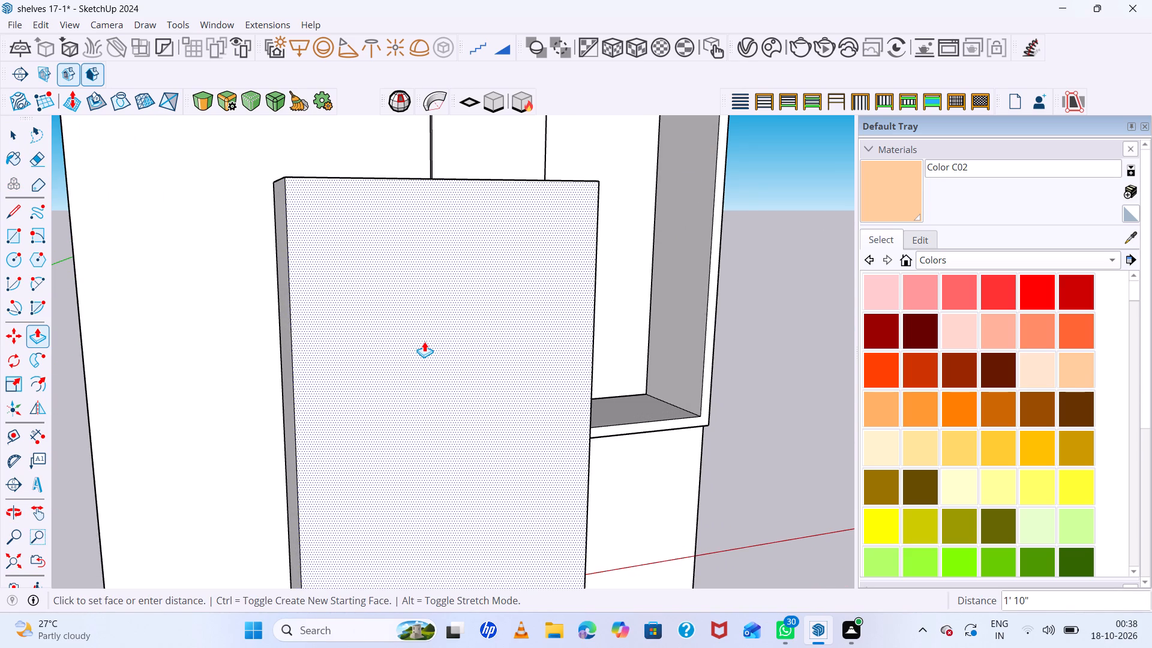
pyautogui.press('9')
pyautogui.press('Return')
pyautogui.click(425, 289)
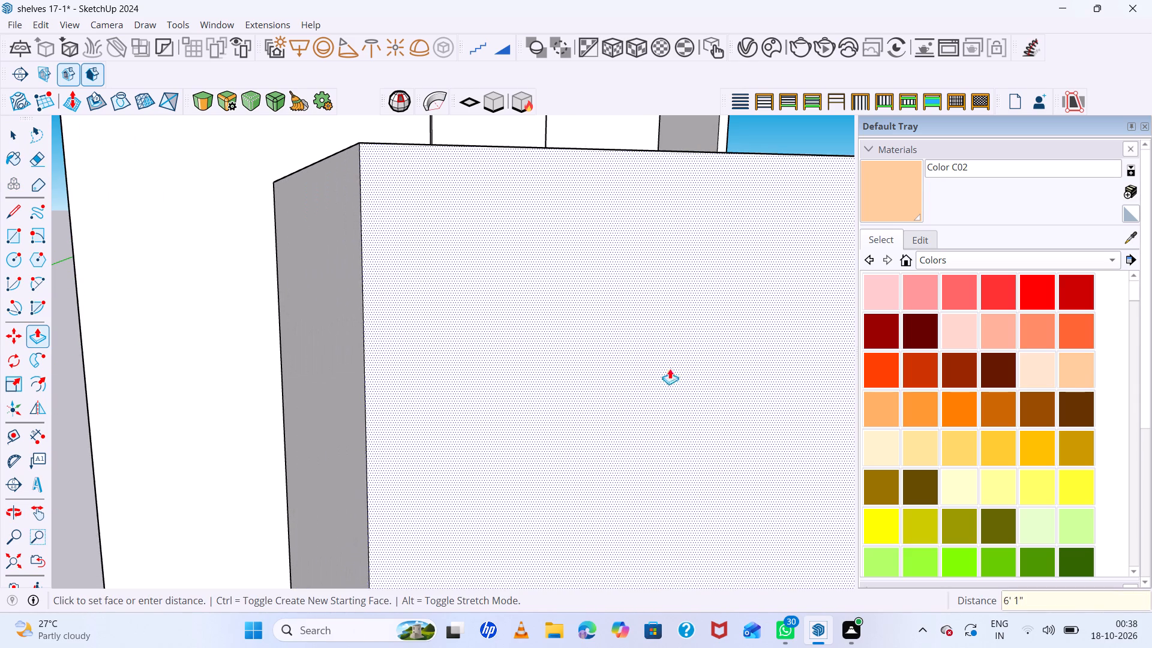
pyautogui.click(719, 129)
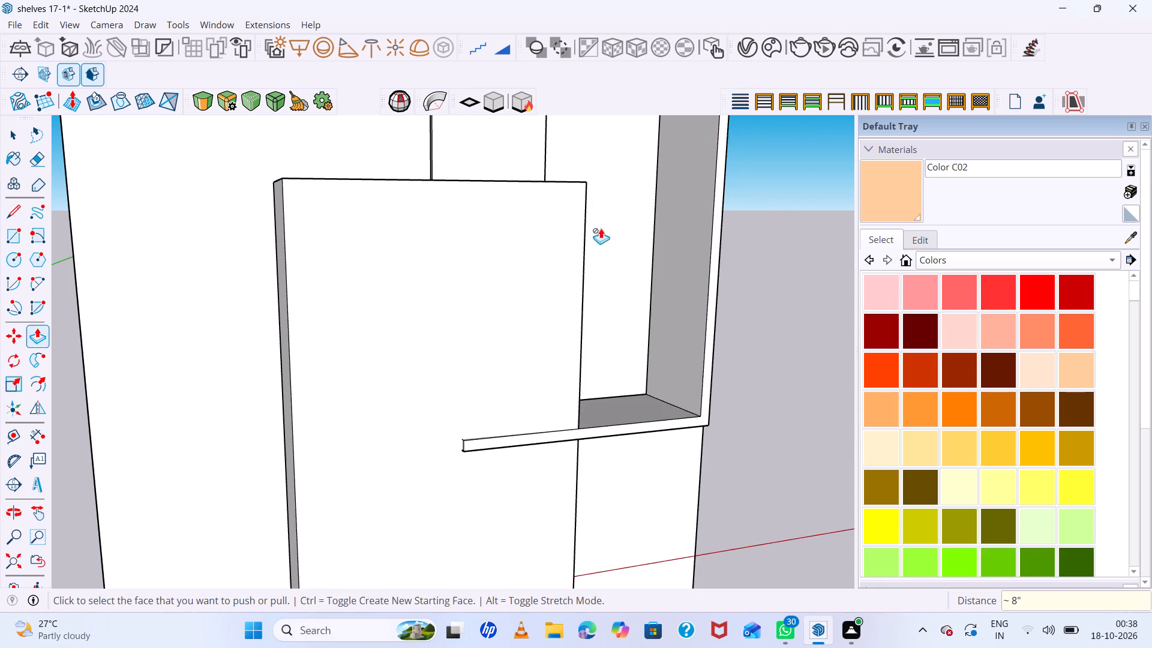
# Offset the lower box's front face outline 2" inward.
pyautogui.scroll(-6, 557, 268)
pyautogui.moveTo(547, 293); pyautogui.dragTo(470, 543, button='middle')
pyautogui.press('space')
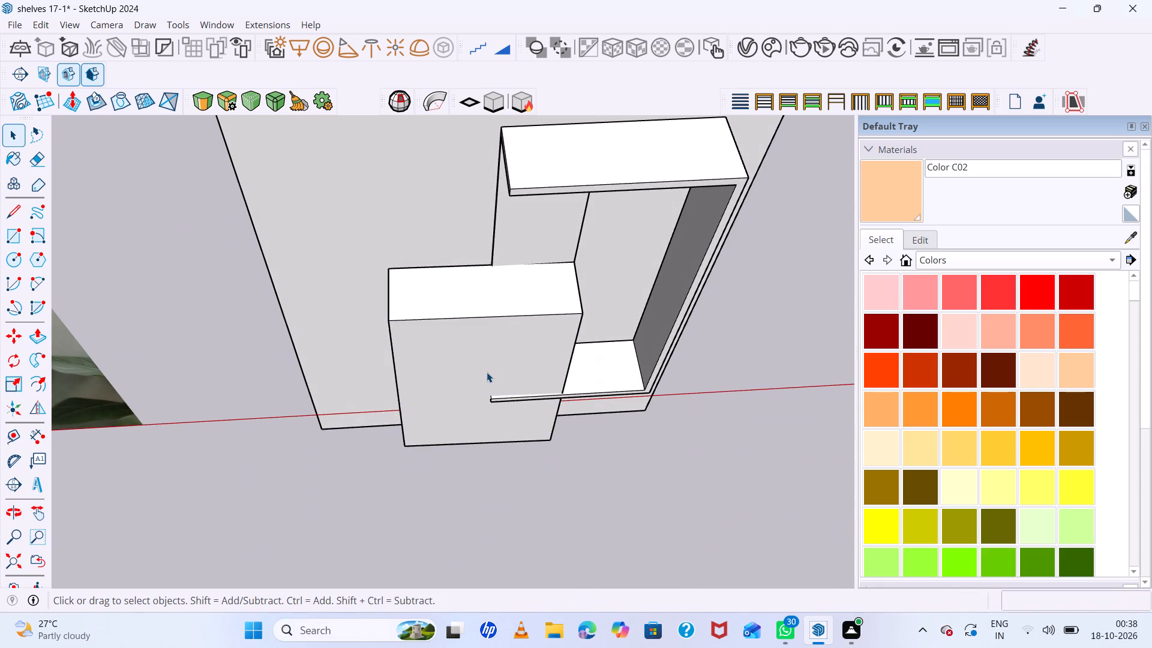
pyautogui.scroll(-9, 487, 372)
pyautogui.moveTo(519, 383); pyautogui.dragTo(510, 311, button='middle')
pyautogui.scroll(5, 467, 374)
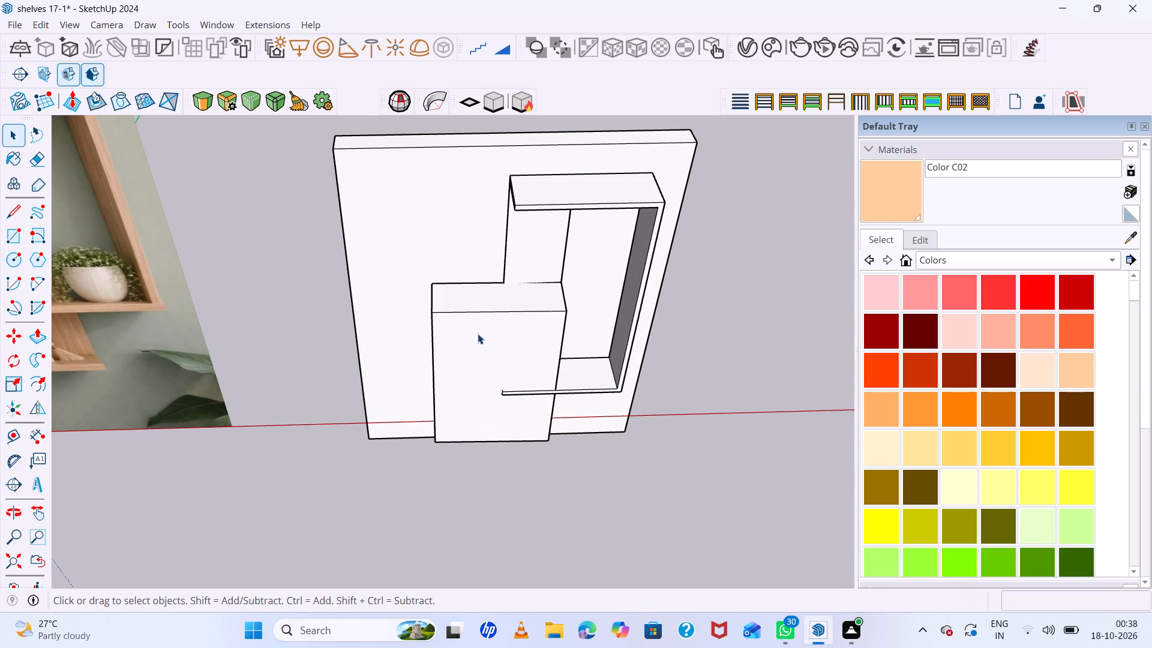
pyautogui.click(478, 334)
pyautogui.press('f')
pyautogui.click(437, 367)
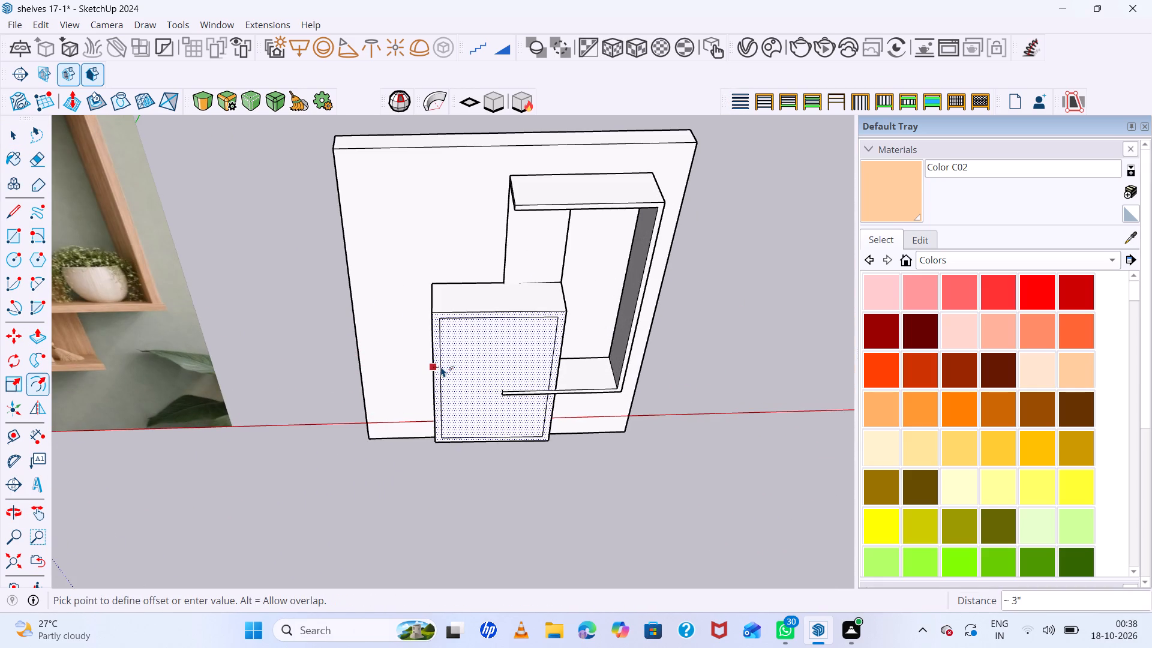
pyautogui.press('2')
pyautogui.press('Return')
pyautogui.press('space')
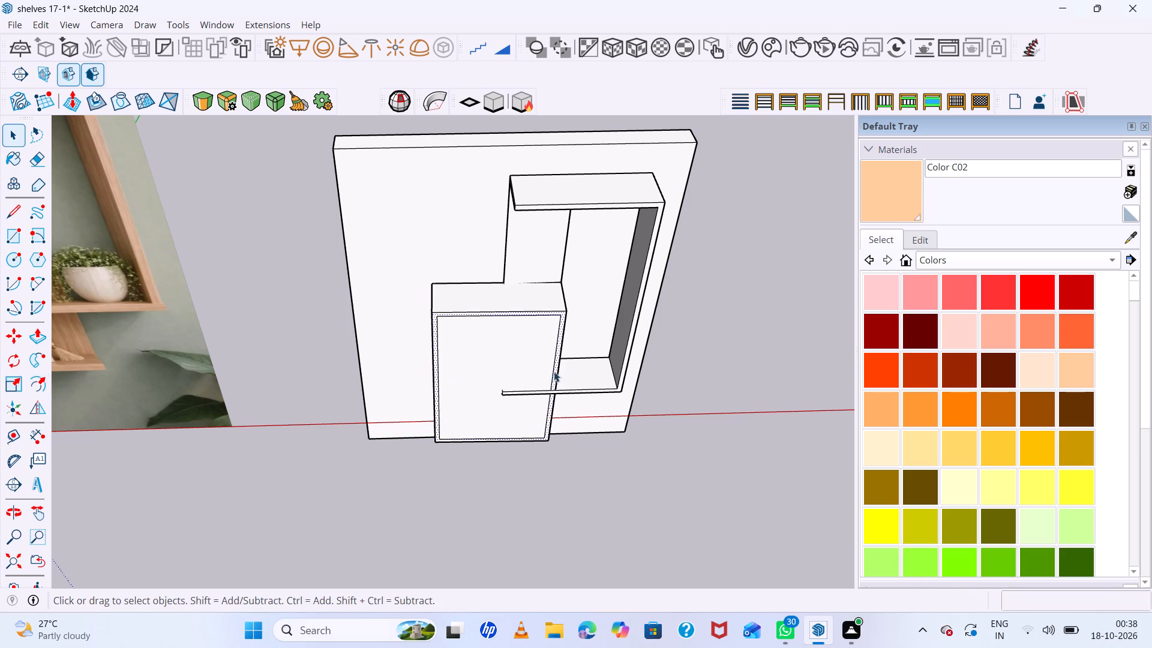
# Move the offset's right vertical edge about 2" outward onto the lower box's right edge.
pyautogui.scroll(7, 559, 341)
pyautogui.click(559, 326)
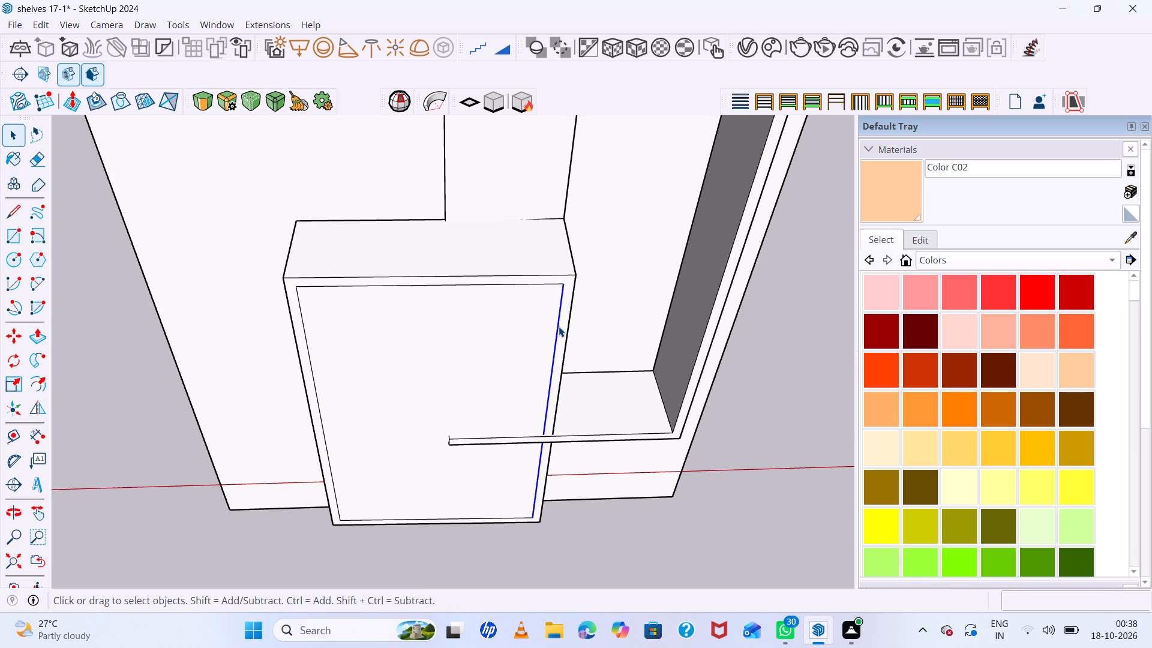
pyautogui.press('m')
pyautogui.click(559, 326)
pyautogui.click(570, 329)
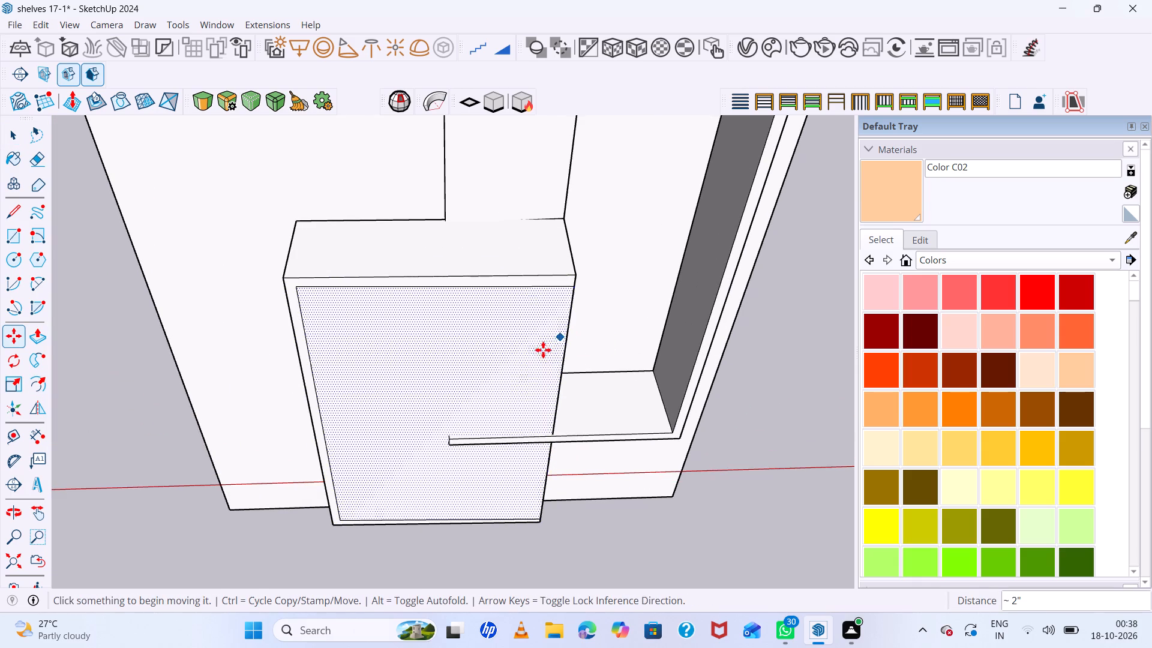
# Push the lower box's inner front face back about 1' 5" to the panel, leaving a frame open on its right side.
pyautogui.press('p')
pyautogui.click(521, 388)
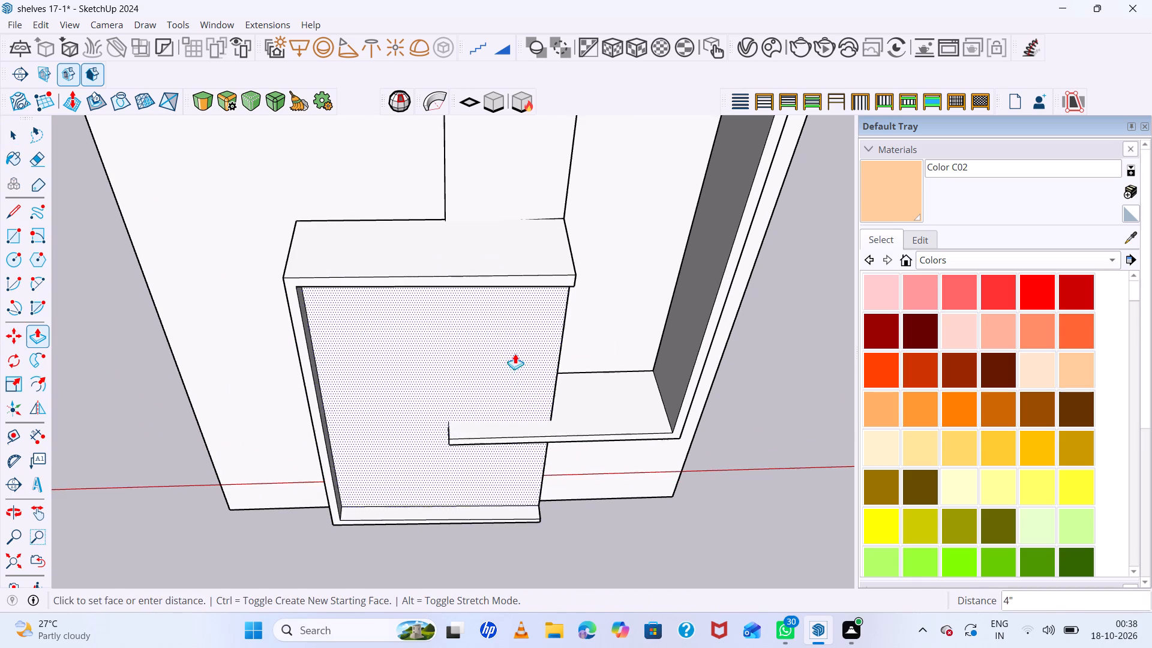
pyautogui.click(435, 221)
pyautogui.scroll(-8, 403, 324)
pyautogui.moveTo(538, 370); pyautogui.dragTo(571, 196, button='middle')
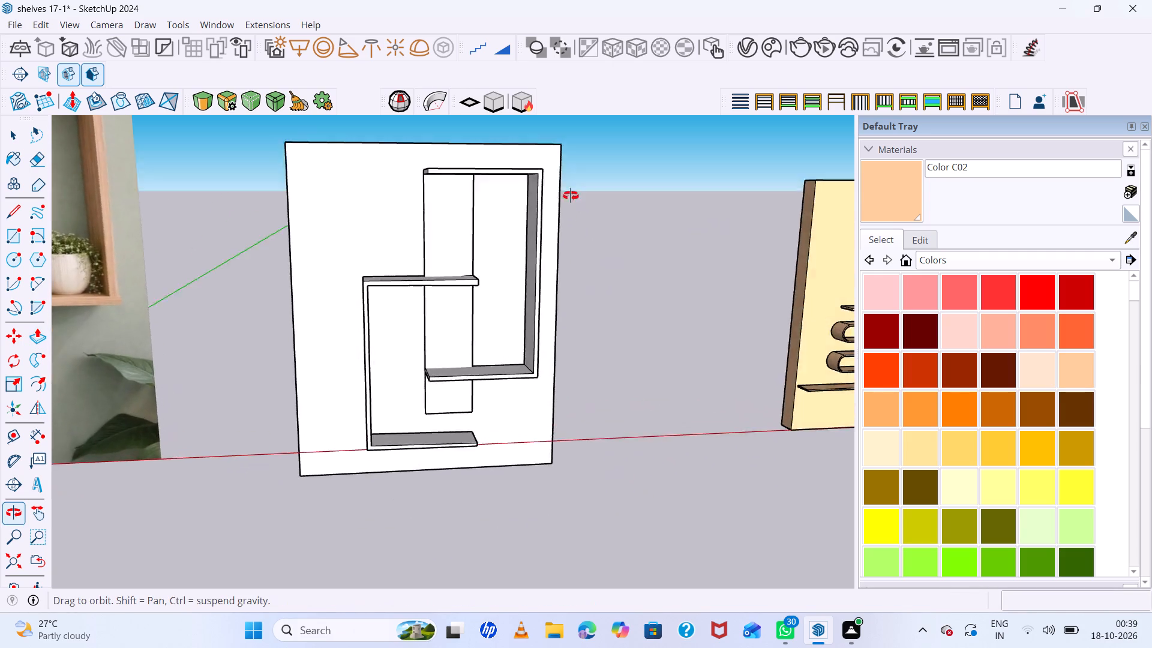
pyautogui.moveTo(571, 196); pyautogui.dragTo(574, 176, button='middle')
pyautogui.scroll(5, 582, 308)
pyautogui.moveTo(586, 318); pyautogui.dragTo(494, 314, button='middle')
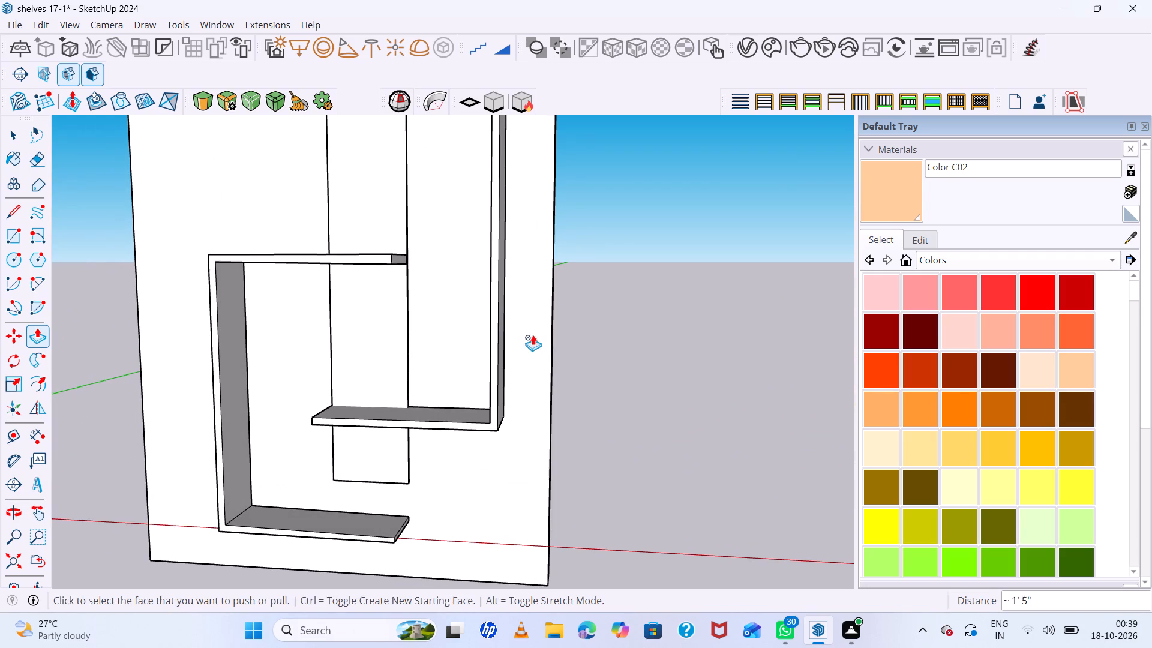
# Examine the two interlocking shelf boxes from several angles against the reference image.
pyautogui.moveTo(533, 335); pyautogui.dragTo(597, 259, button='middle')
pyautogui.scroll(-16, 514, 346)
pyautogui.scroll(5, 538, 344)
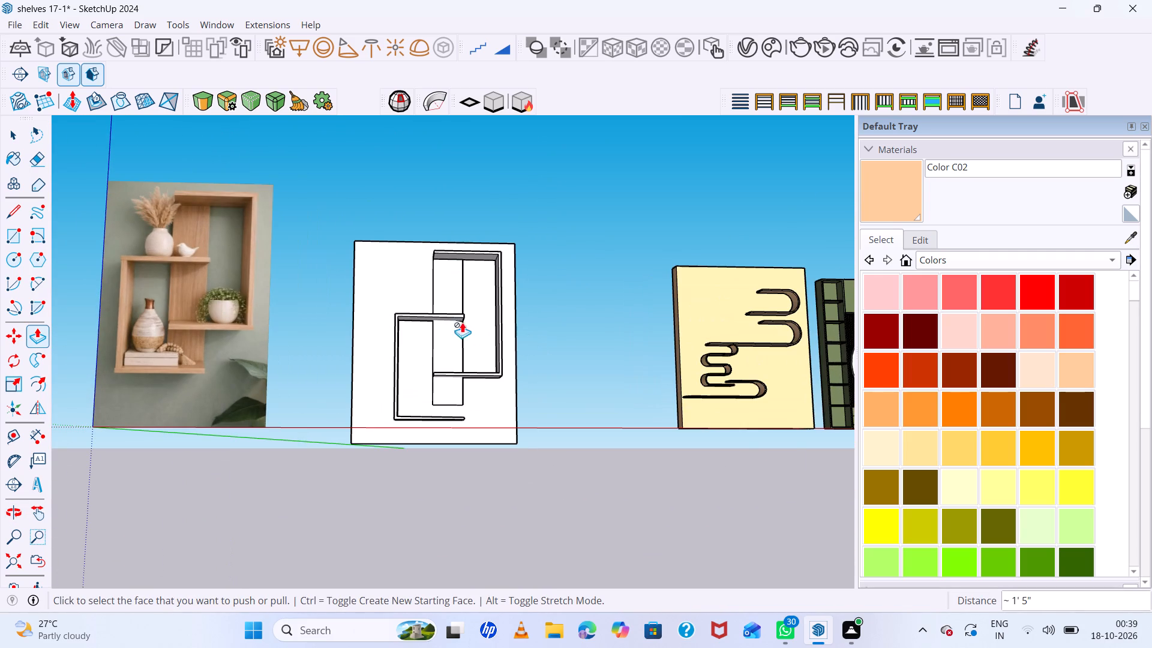
pyautogui.moveTo(462, 322); pyautogui.dragTo(464, 427, button='middle')
pyautogui.scroll(7, 478, 353)
pyautogui.moveTo(360, 320); pyautogui.dragTo(460, 380, button='middle')
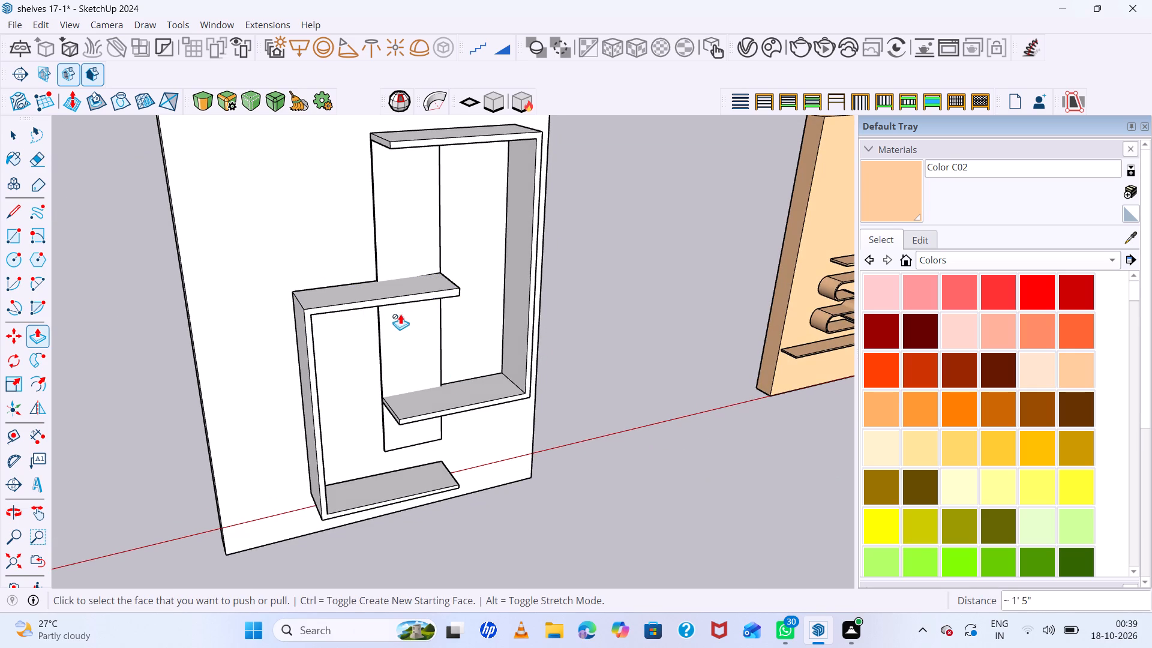
pyautogui.press('space')
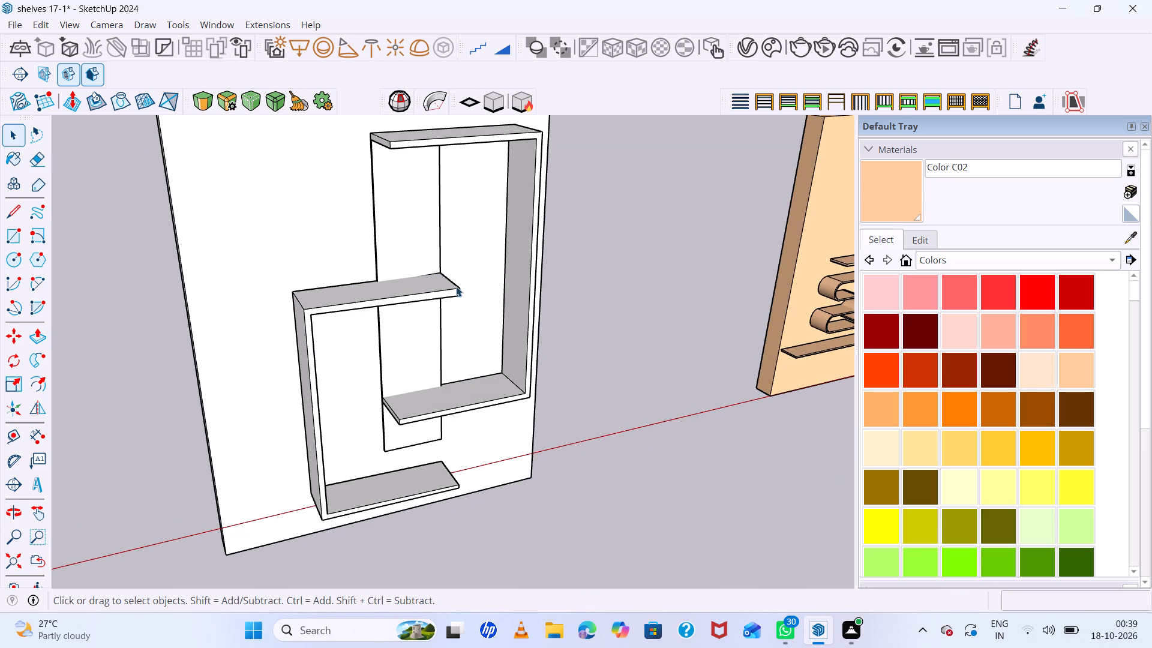
pyautogui.scroll(-5, 454, 291)
pyautogui.moveTo(485, 302); pyautogui.dragTo(334, 281, button='middle')
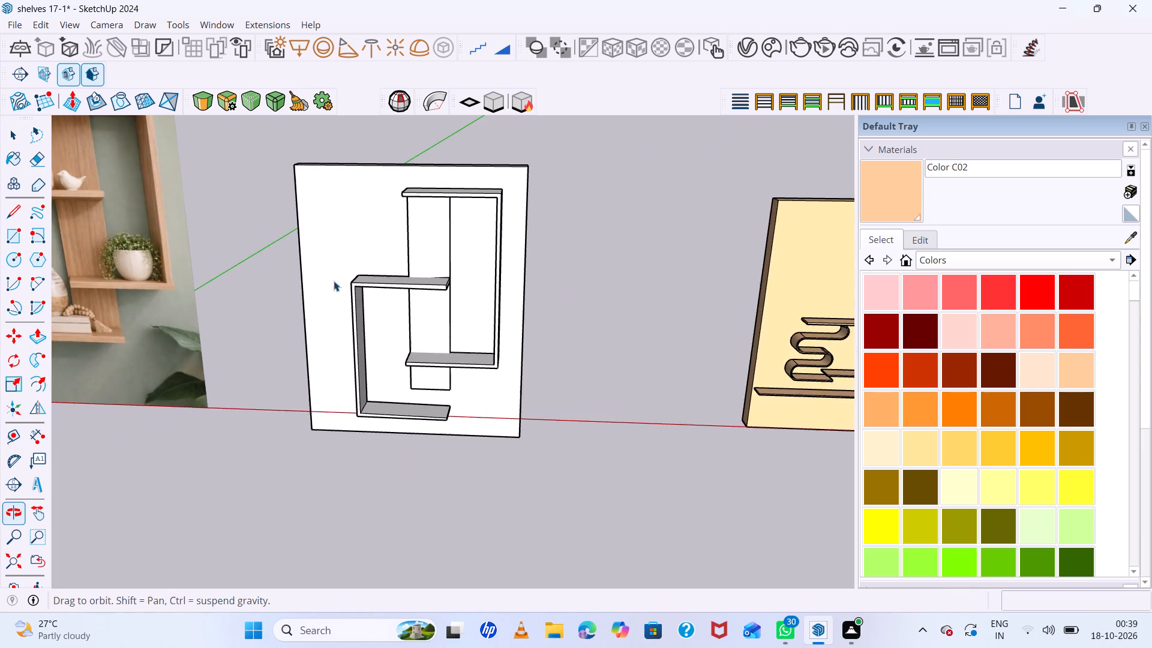
pyautogui.scroll(-8, 526, 314)
pyautogui.scroll(11, 443, 295)
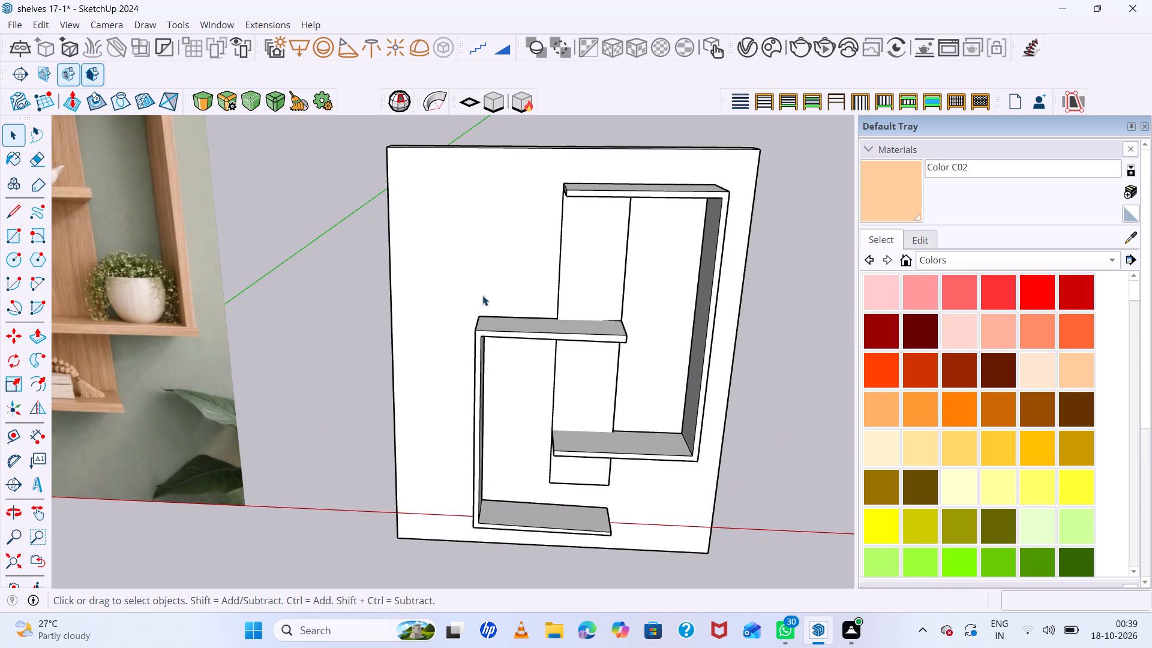
pyautogui.scroll(-12, 574, 316)
pyautogui.moveTo(566, 327); pyautogui.dragTo(546, 352, button='middle')
pyautogui.scroll(12, 602, 387)
pyautogui.moveTo(569, 304); pyautogui.dragTo(569, 225, button='middle')
pyautogui.scroll(-8, 535, 314)
pyautogui.moveTo(556, 329); pyautogui.dragTo(570, 226, button='middle')
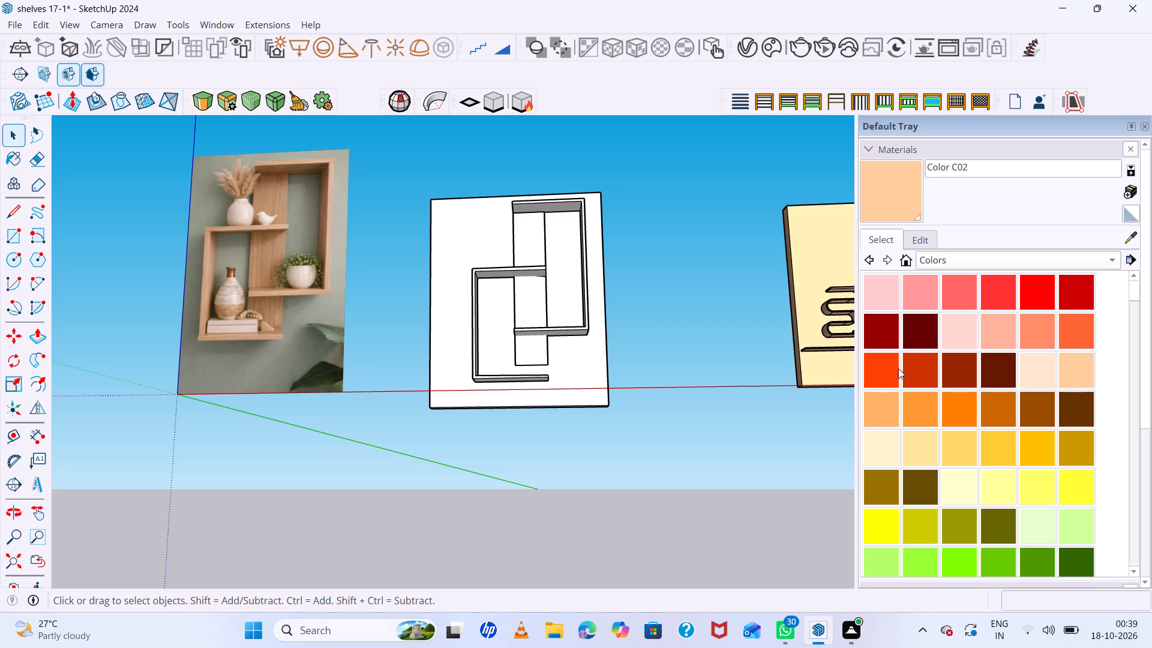
# Paint the front face of the lower shelf box with Color A01.
pyautogui.click(884, 290)
pyautogui.scroll(8, 472, 272)
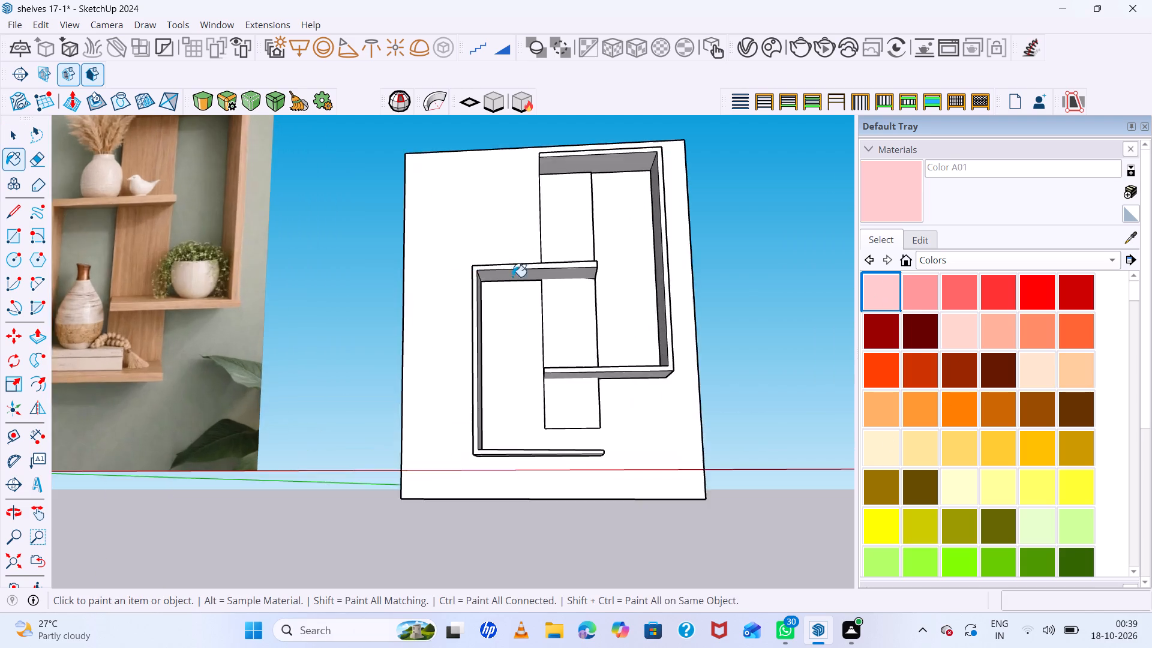
pyautogui.scroll(4, 512, 277)
pyautogui.click(508, 253)
pyautogui.scroll(-7, 596, 283)
pyautogui.scroll(-5, 719, 325)
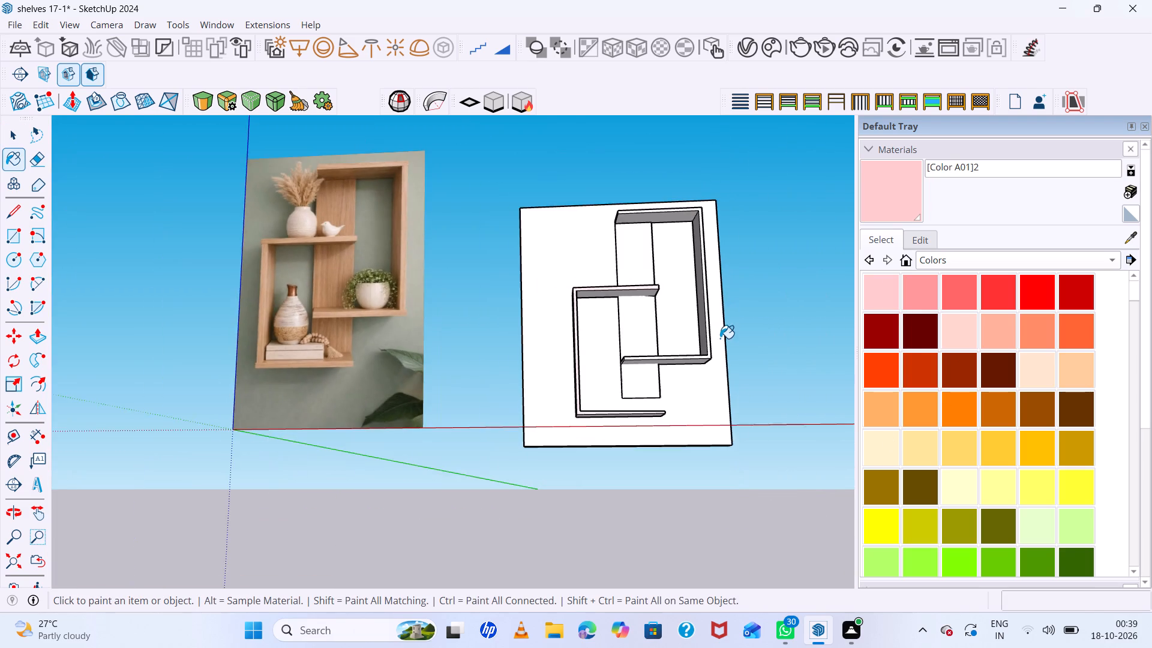
# Edit the lower box's paint material to a wood brown with RGB values 176, 132, 93.
pyautogui.moveTo(720, 342); pyautogui.dragTo(691, 397, button='middle')
pyautogui.click(925, 242)
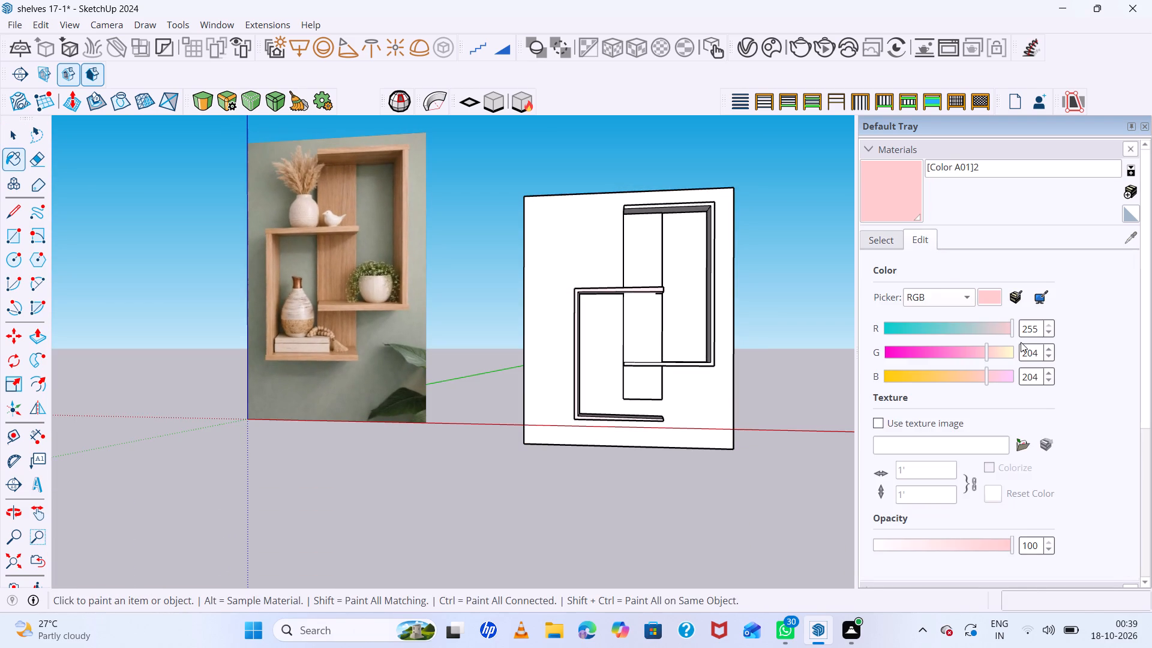
pyautogui.click(1037, 328)
pyautogui.press('BackSpace')
pyautogui.press('BackSpace')
pyautogui.press('BackSpace')
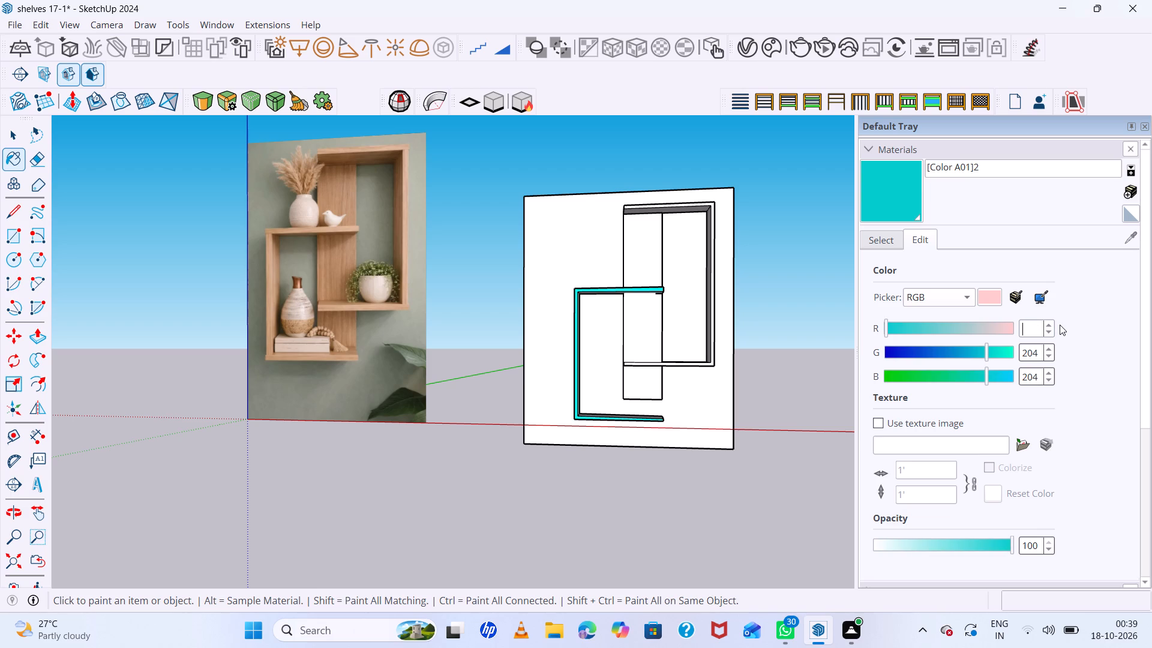
pyautogui.write('176')
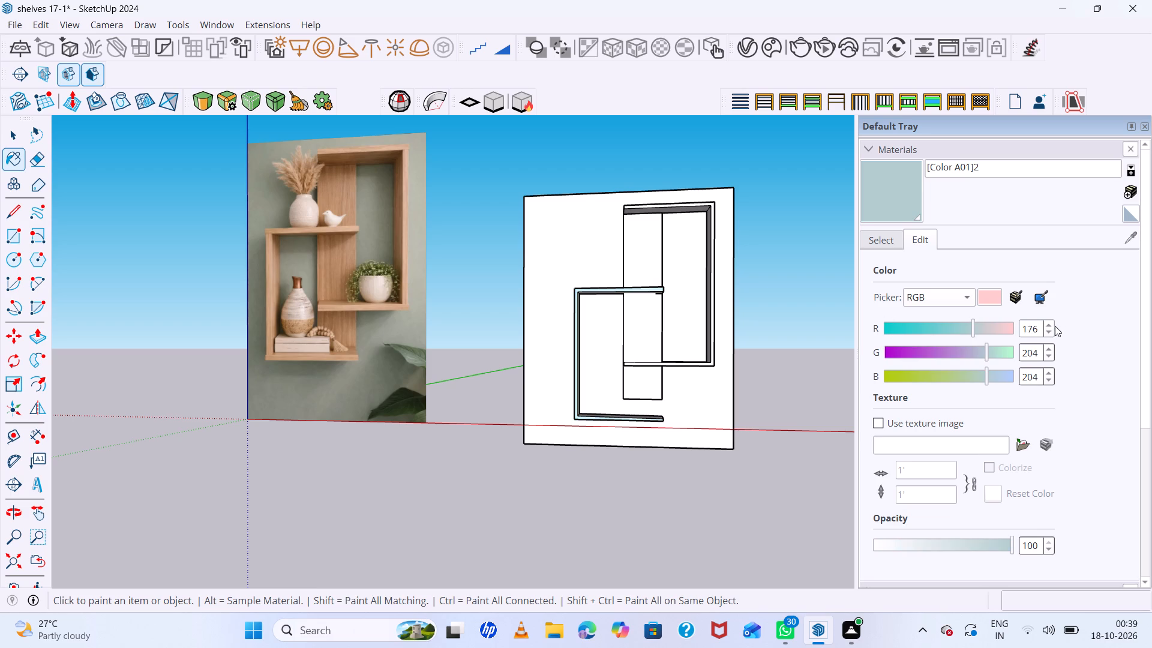
pyautogui.click(1041, 355)
pyautogui.press('BackSpace')
pyautogui.press('BackSpace')
pyautogui.press('BackSpace')
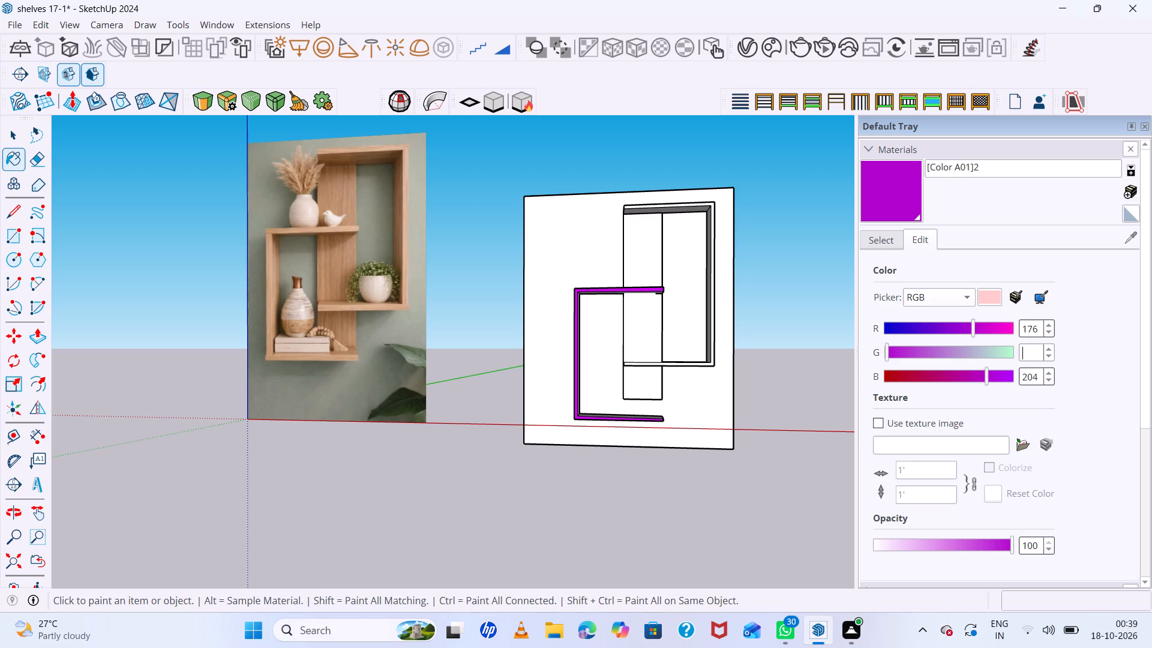
pyautogui.write('132')
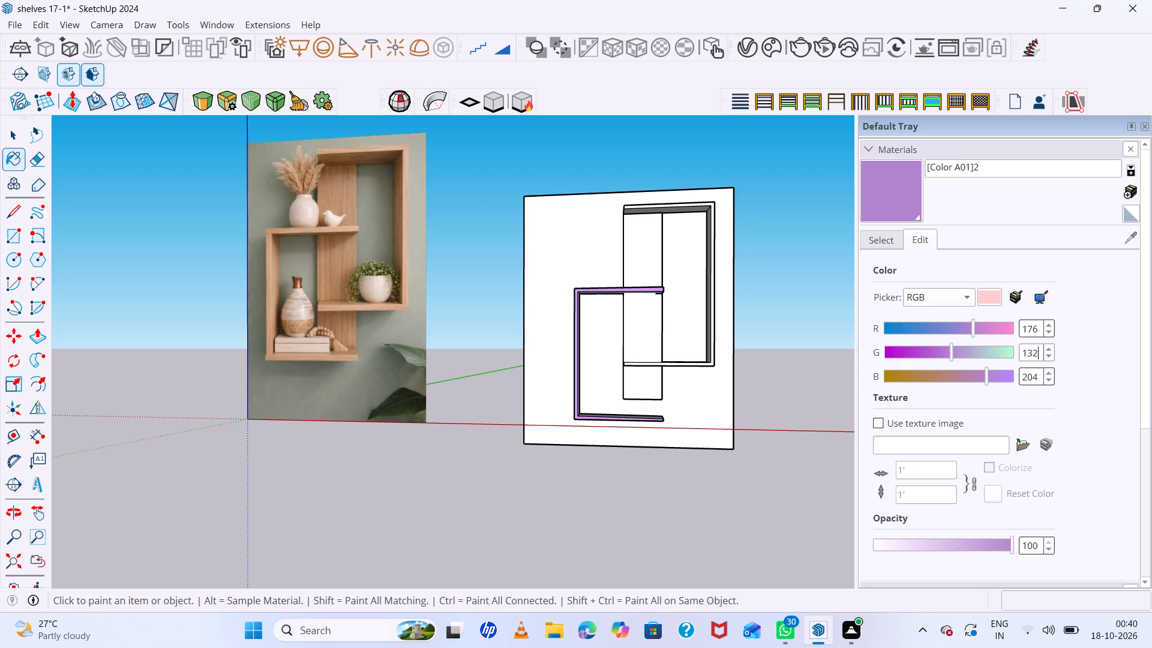
pyautogui.click(1038, 377)
pyautogui.press('BackSpace')
pyautogui.press('BackSpace')
pyautogui.press('BackSpace')
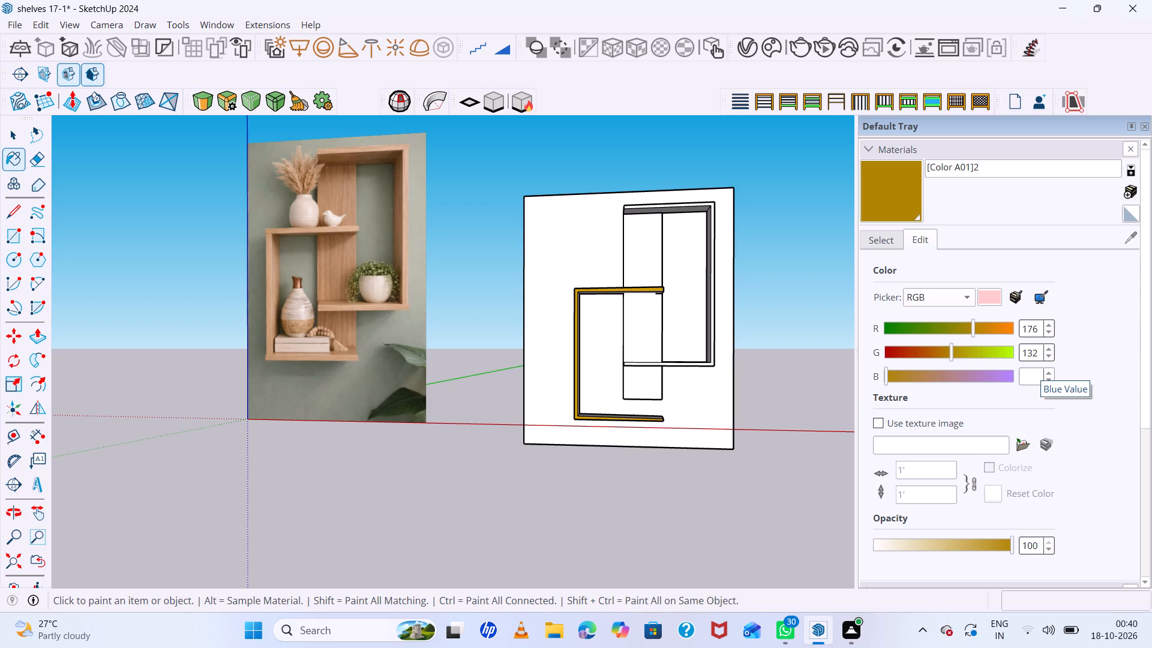
pyautogui.press('9')
pyautogui.press('3')
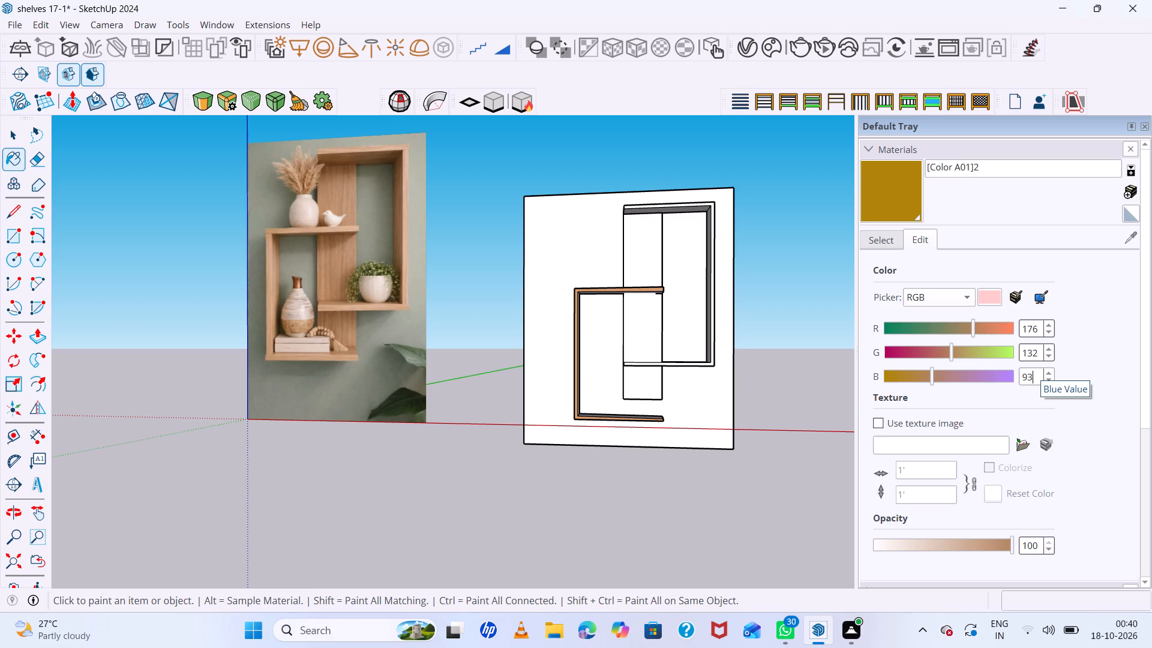
# Paint the top face of the lower shelf box with the brown material.
pyautogui.click(897, 198)
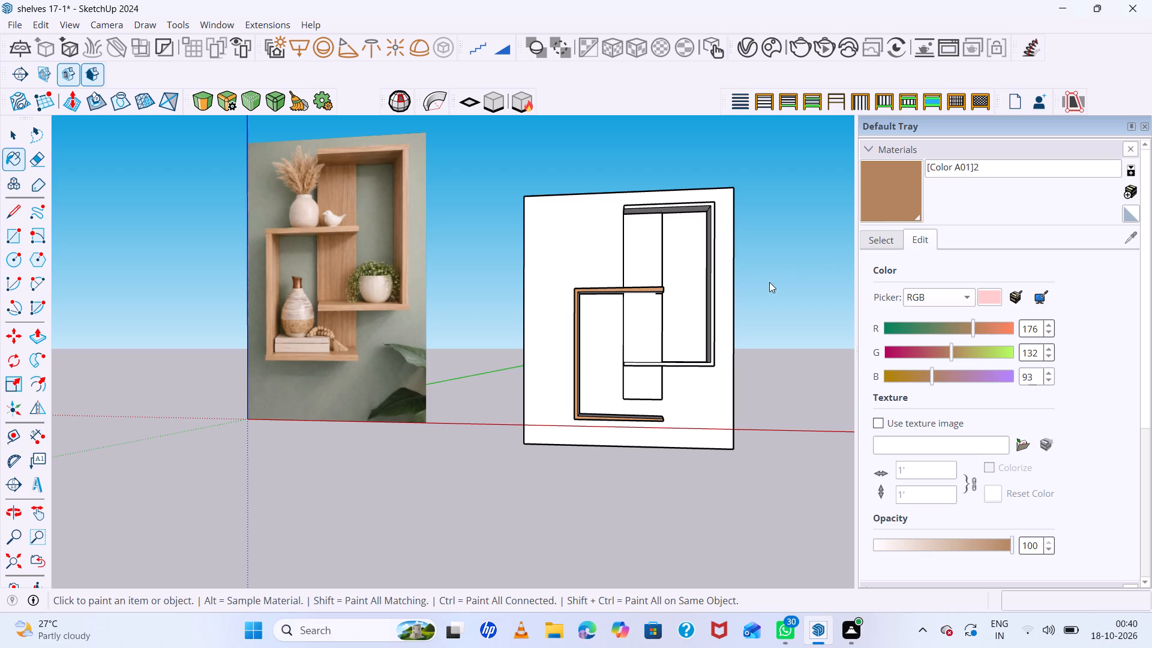
pyautogui.scroll(8, 640, 286)
pyautogui.moveTo(618, 301); pyautogui.dragTo(669, 457, button='middle')
pyautogui.scroll(7, 616, 316)
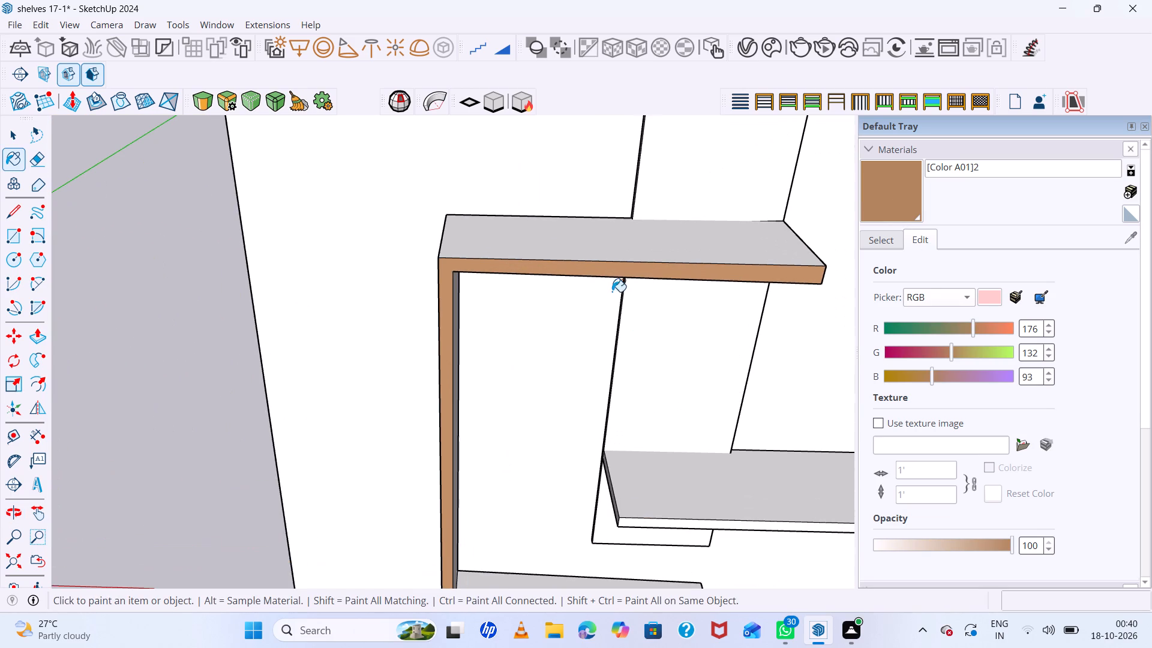
pyautogui.click(586, 251)
pyautogui.scroll(-6, 583, 263)
# Make a group from the inner face of the lower box's bottom board.
pyautogui.moveTo(583, 266); pyautogui.dragTo(584, 237, button='middle')
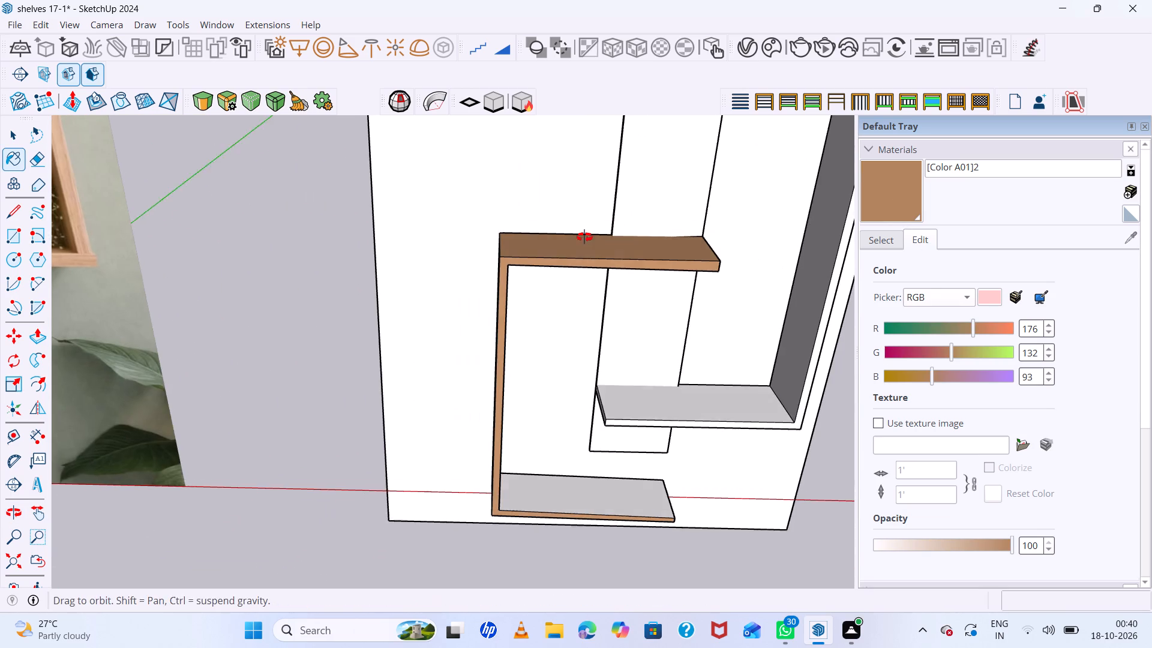
pyautogui.moveTo(584, 237); pyautogui.dragTo(589, 233, button='middle')
pyautogui.middleClick(589, 233)
pyautogui.press('space')
pyautogui.tripleClick(604, 501)
pyautogui.rightClick(606, 501)
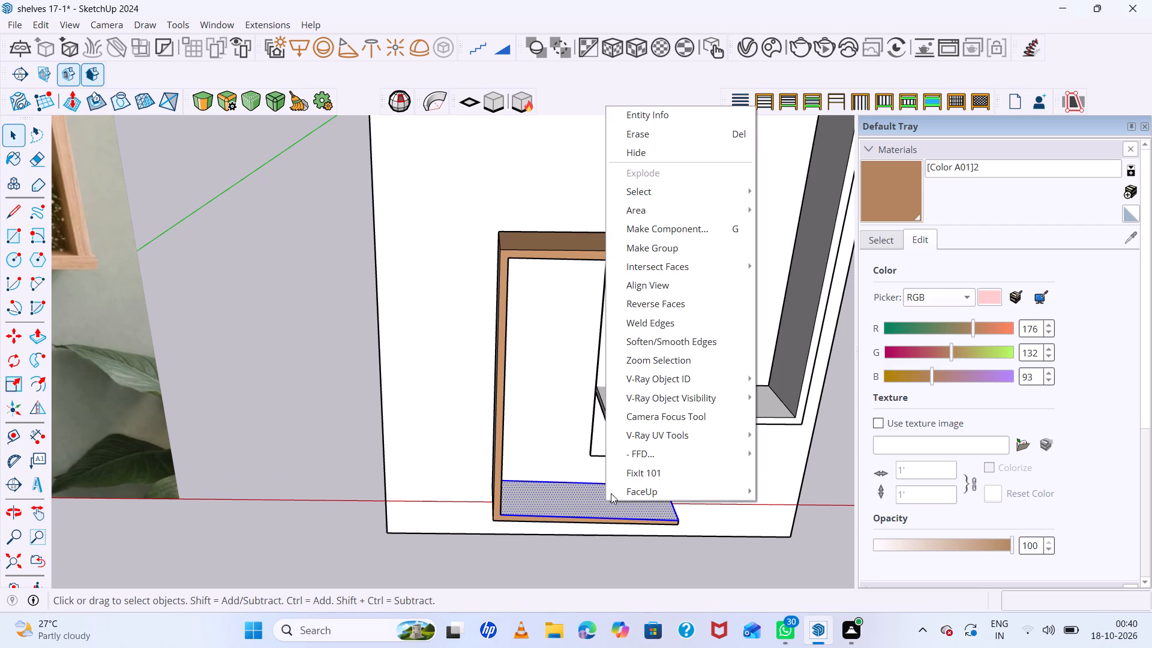
pyautogui.click(680, 254)
# Paint the lower box's grouped bottom face, inner side, bottom board and the underside of its top board with the brown material.
pyautogui.click(883, 191)
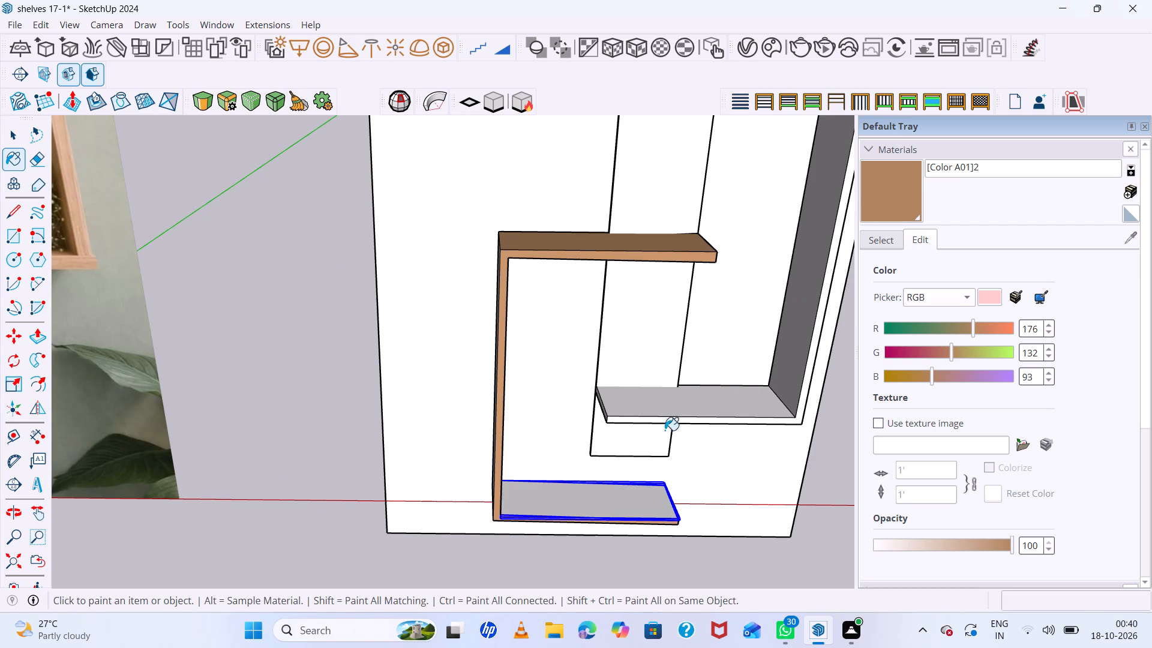
pyautogui.click(578, 498)
pyautogui.moveTo(634, 493); pyautogui.dragTo(634, 300, button='middle')
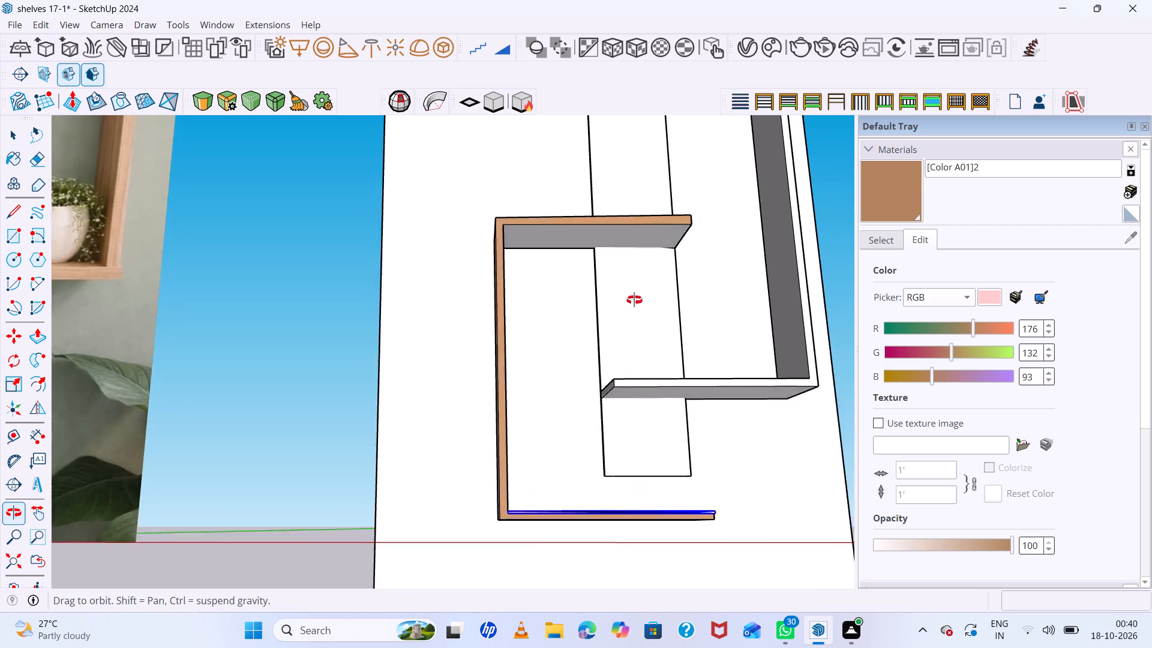
pyautogui.moveTo(634, 300); pyautogui.dragTo(393, 400, button='middle')
pyautogui.click(472, 376)
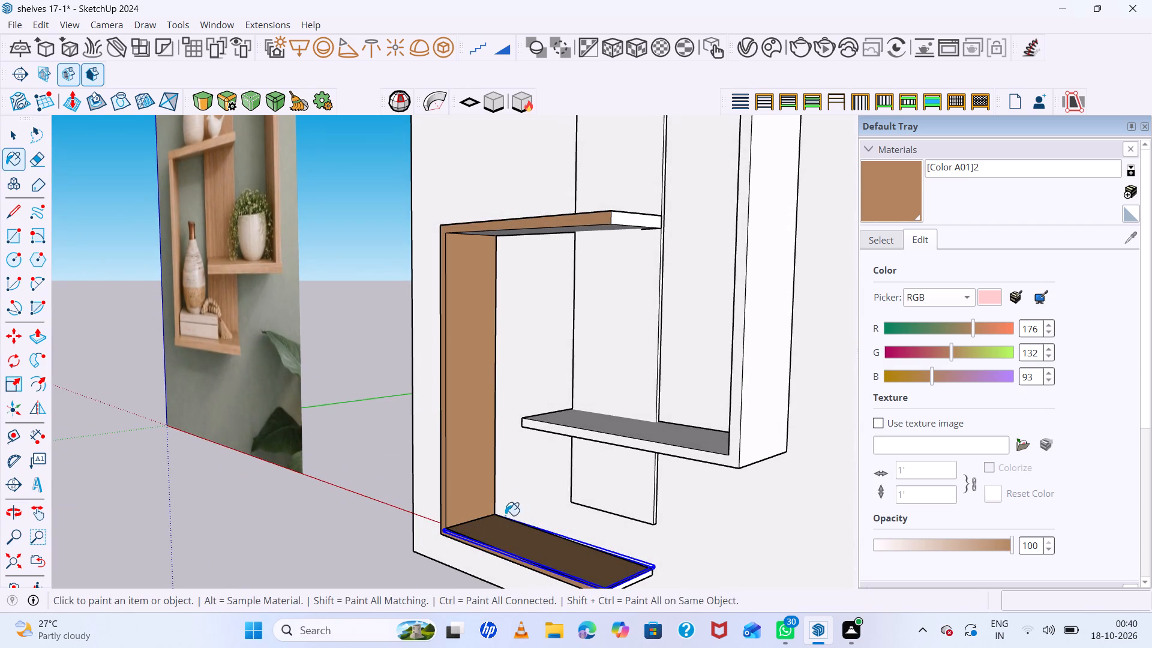
pyautogui.moveTo(505, 514); pyautogui.dragTo(640, 214, button='middle')
pyautogui.scroll(4, 567, 502)
pyautogui.click(566, 479)
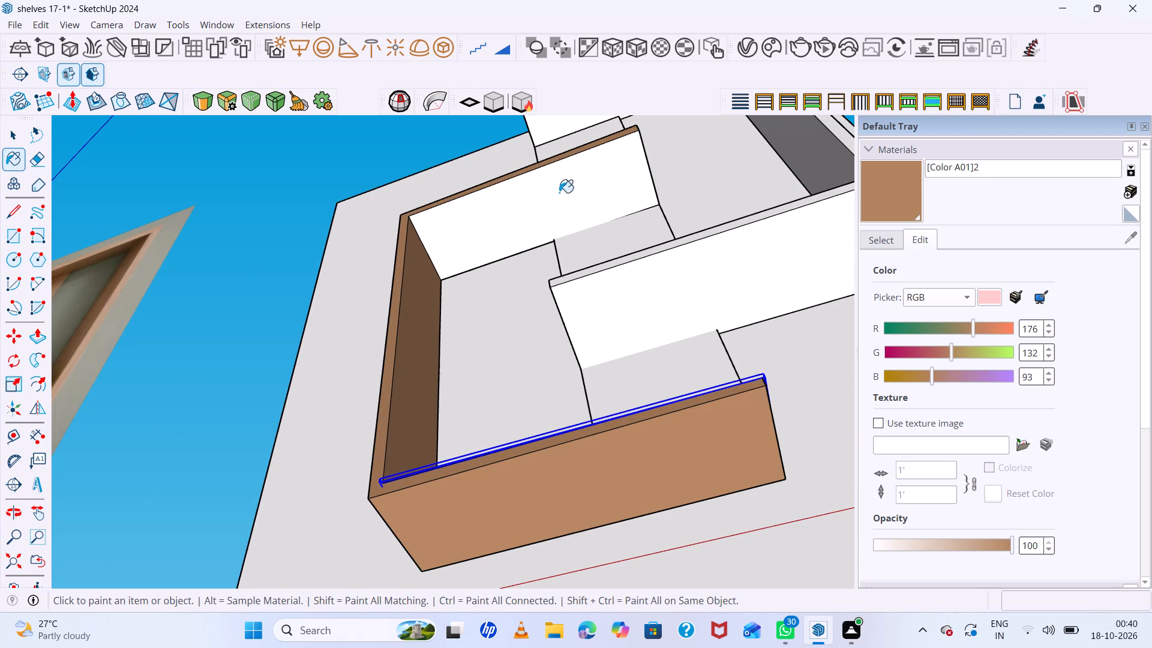
pyautogui.click(559, 193)
# Paint the upper shelf box and the vertical strip behind both boxes with the same brown material.
pyautogui.moveTo(625, 303); pyautogui.dragTo(641, 573, button='middle')
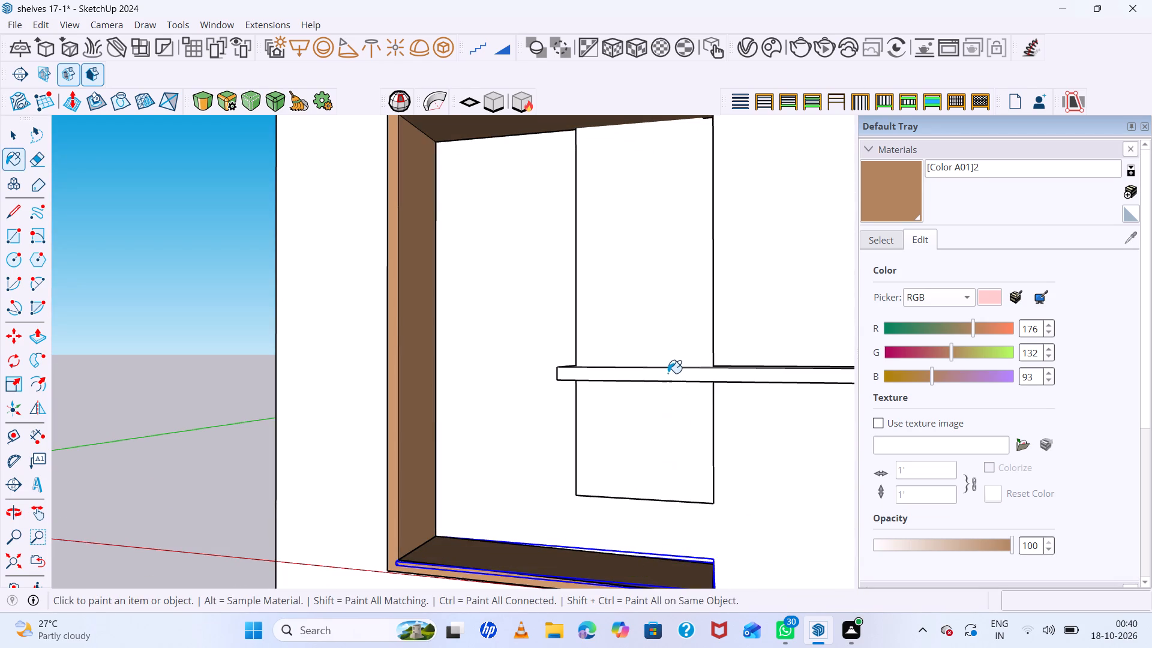
pyautogui.click(668, 373)
pyautogui.moveTo(640, 373); pyautogui.dragTo(681, 556, button='middle')
pyautogui.click(662, 343)
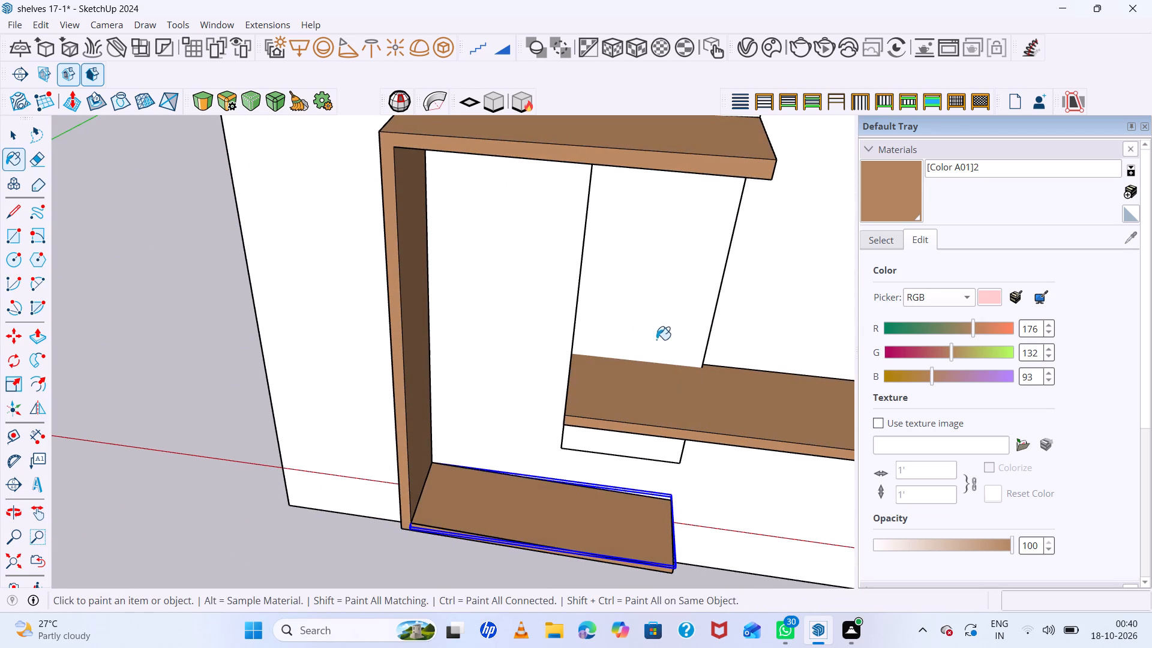
pyautogui.scroll(-14, 538, 367)
pyautogui.moveTo(621, 414); pyautogui.dragTo(655, 274, button='middle')
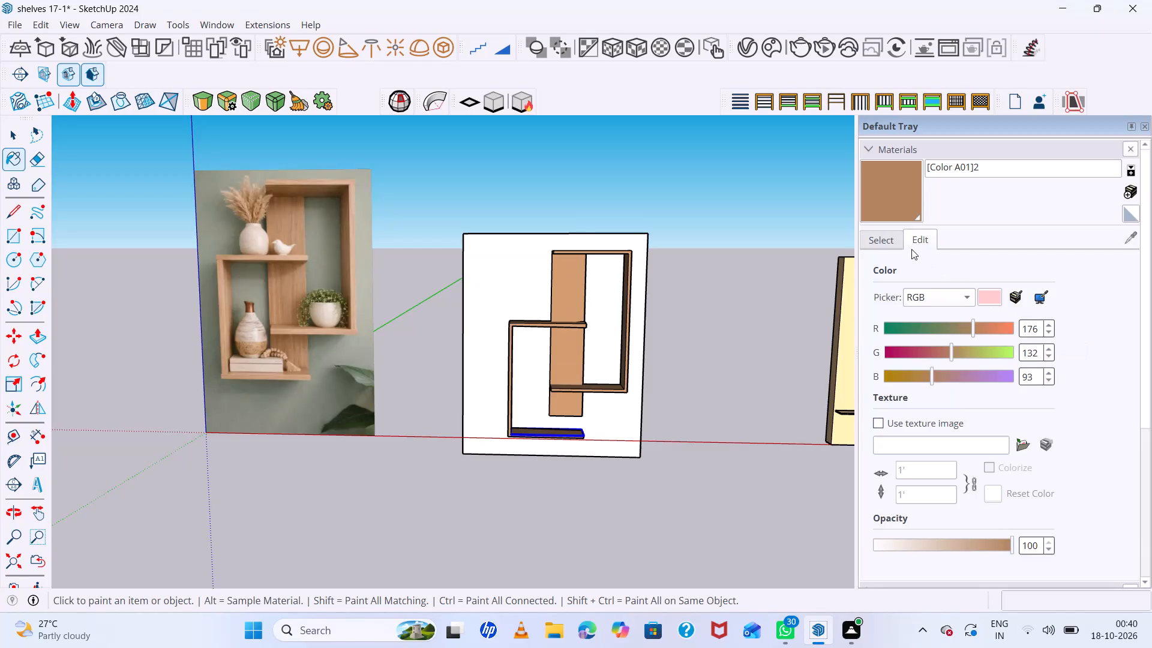
# Paint the back panel behind the shelf boxes with Color A02.
pyautogui.click(891, 244)
pyautogui.click(889, 290)
pyautogui.click(920, 290)
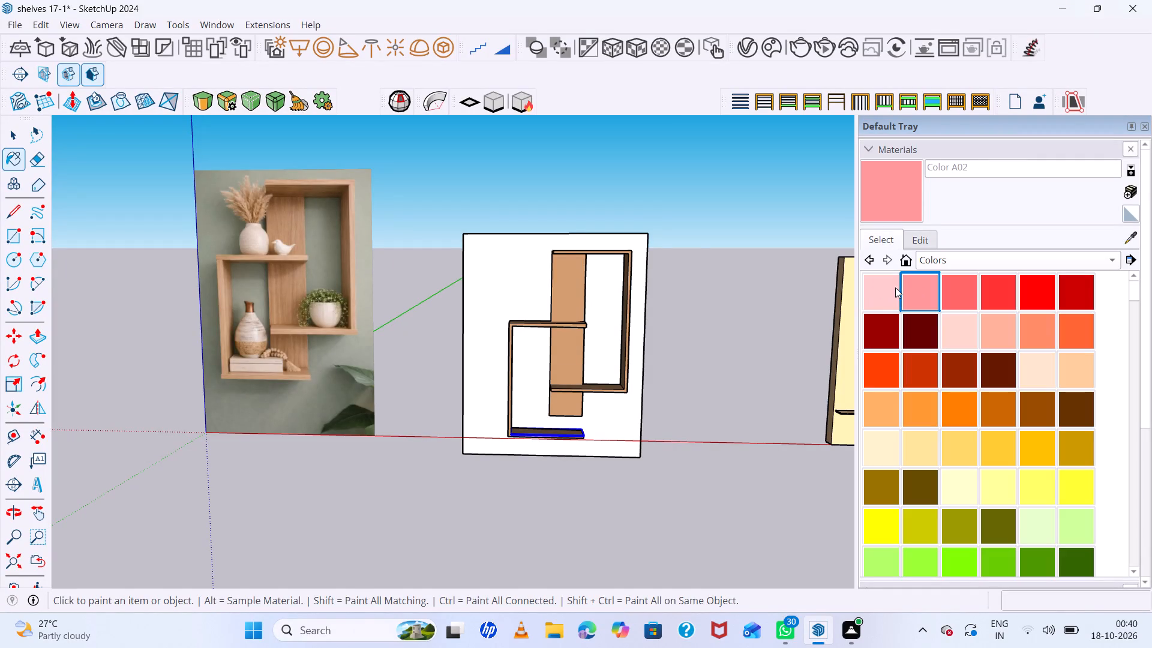
pyautogui.click(521, 254)
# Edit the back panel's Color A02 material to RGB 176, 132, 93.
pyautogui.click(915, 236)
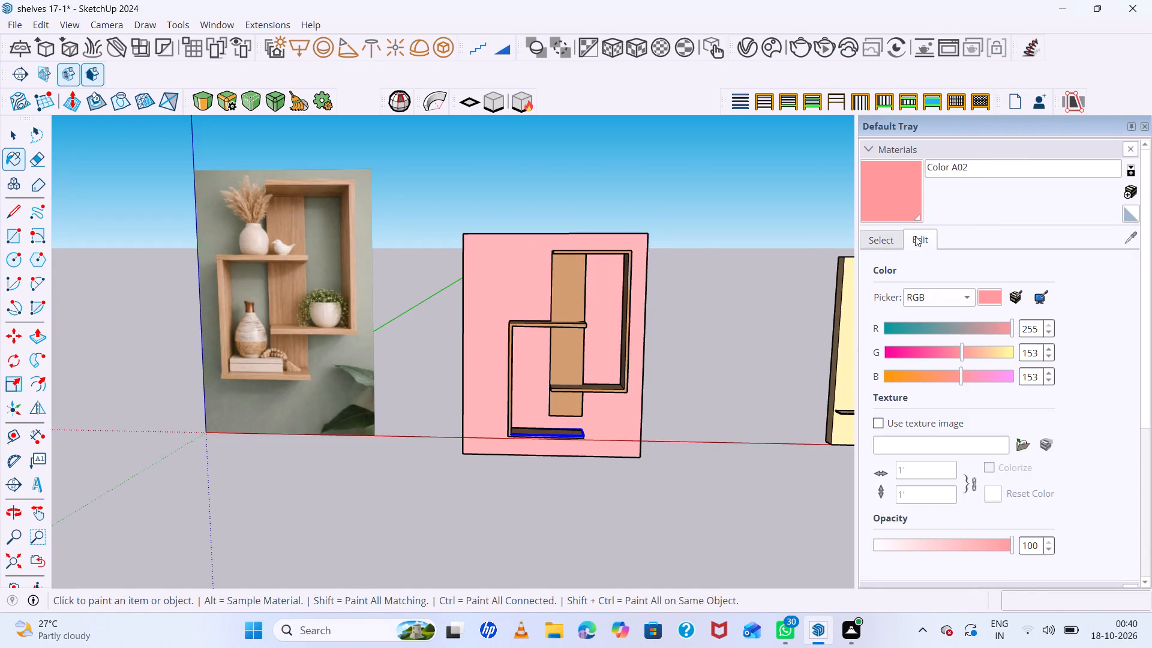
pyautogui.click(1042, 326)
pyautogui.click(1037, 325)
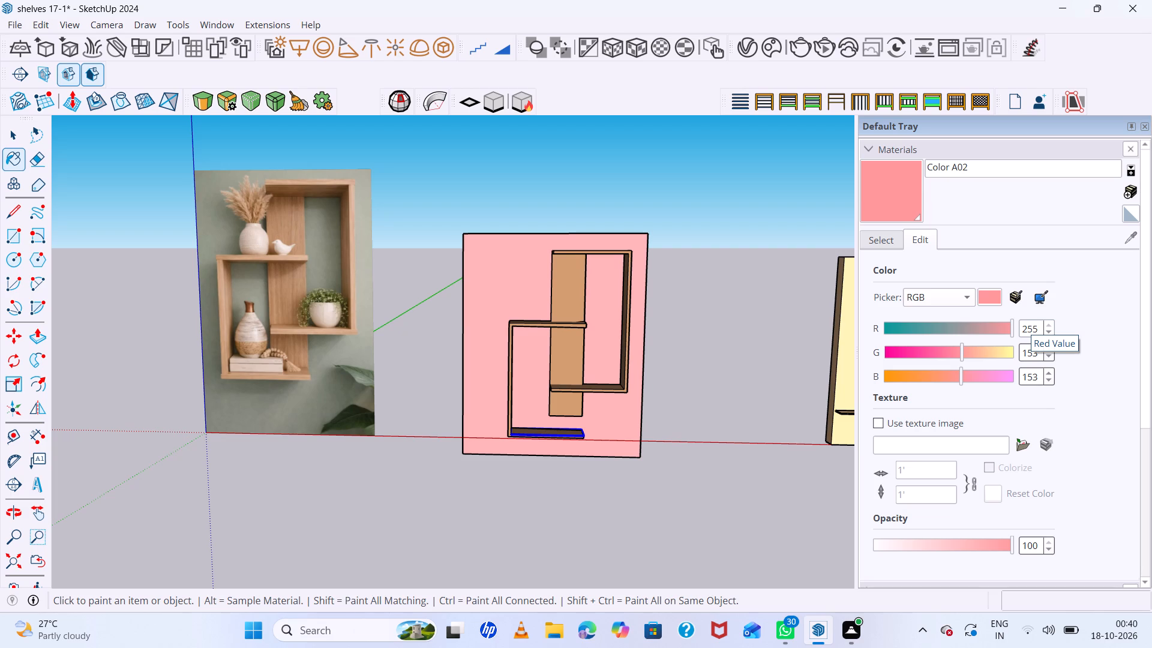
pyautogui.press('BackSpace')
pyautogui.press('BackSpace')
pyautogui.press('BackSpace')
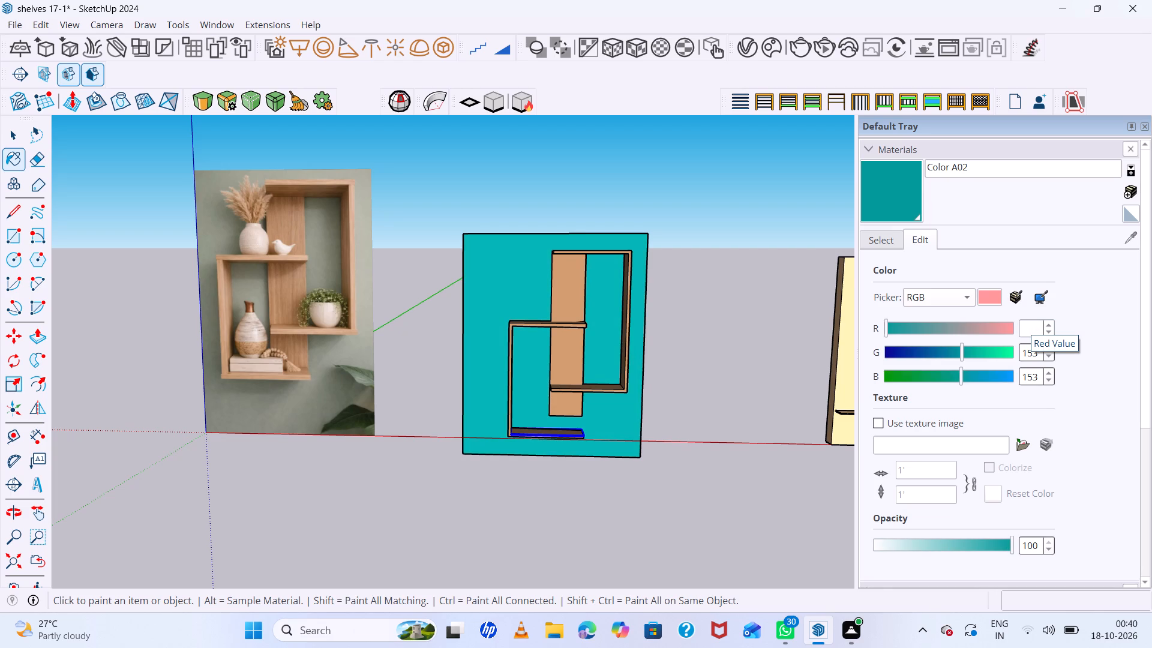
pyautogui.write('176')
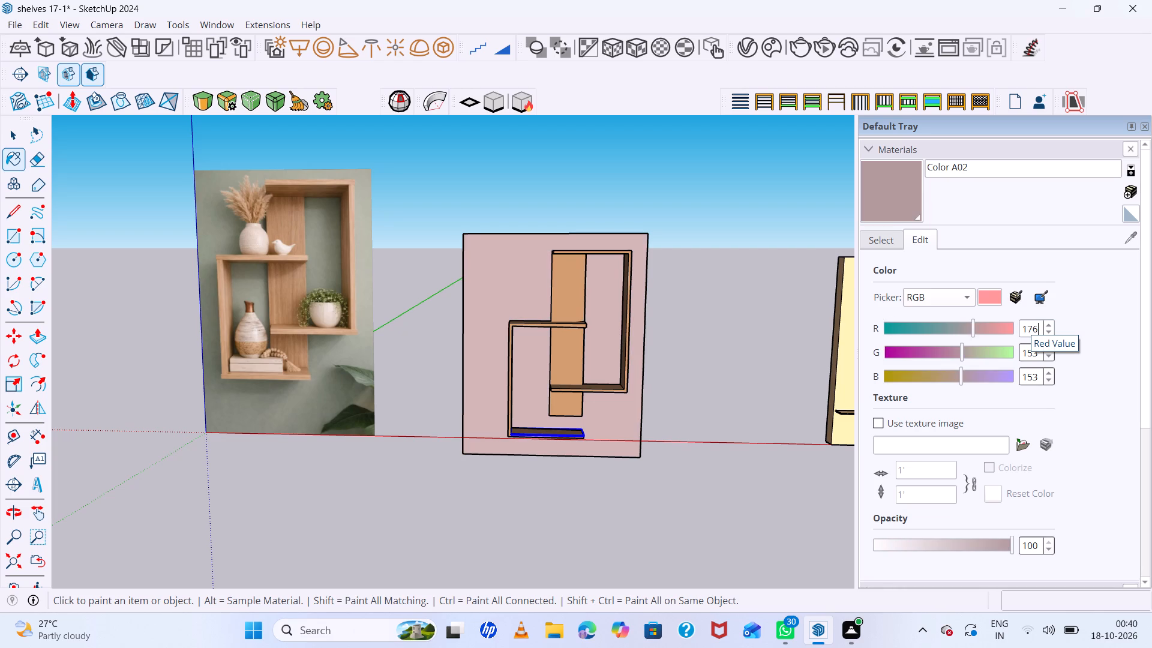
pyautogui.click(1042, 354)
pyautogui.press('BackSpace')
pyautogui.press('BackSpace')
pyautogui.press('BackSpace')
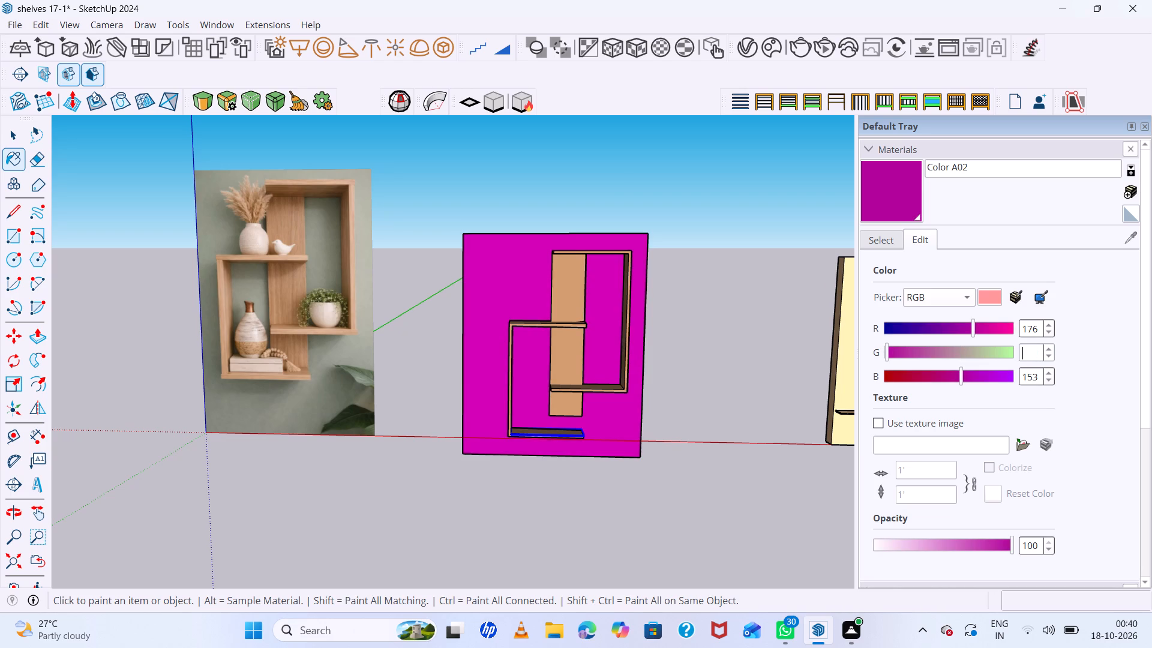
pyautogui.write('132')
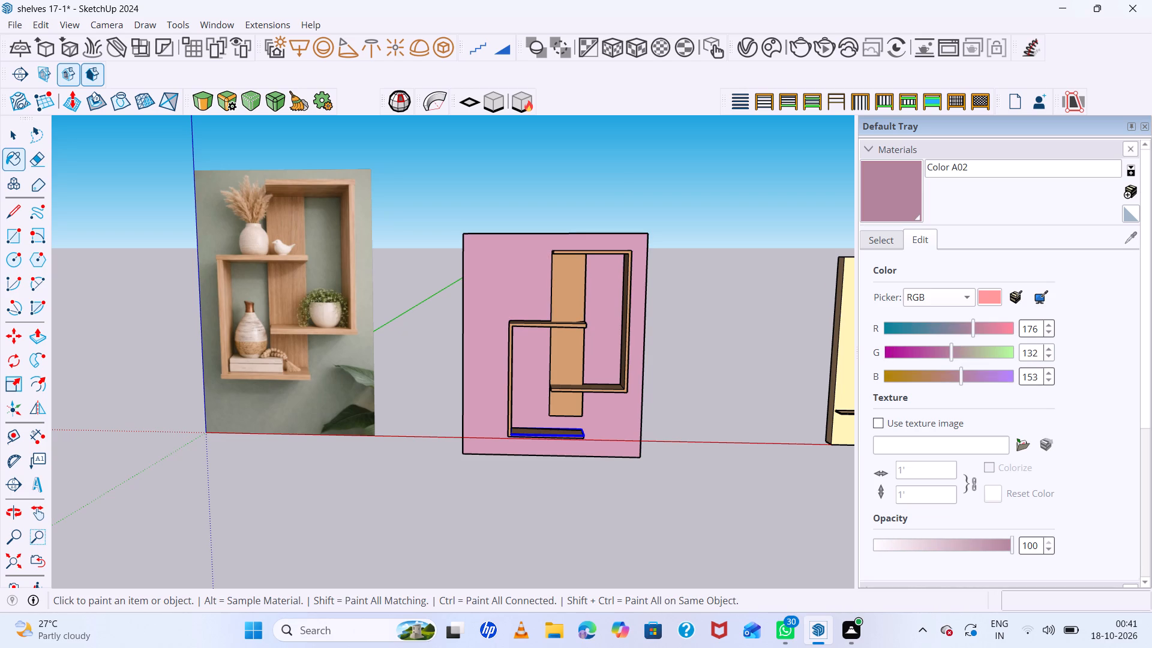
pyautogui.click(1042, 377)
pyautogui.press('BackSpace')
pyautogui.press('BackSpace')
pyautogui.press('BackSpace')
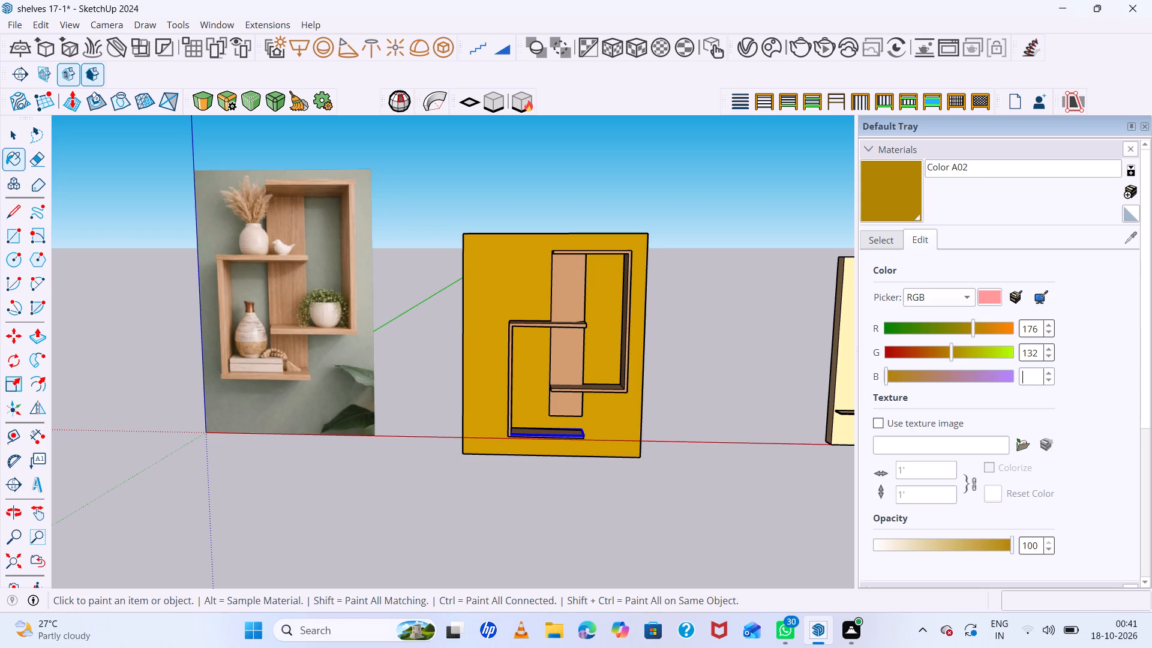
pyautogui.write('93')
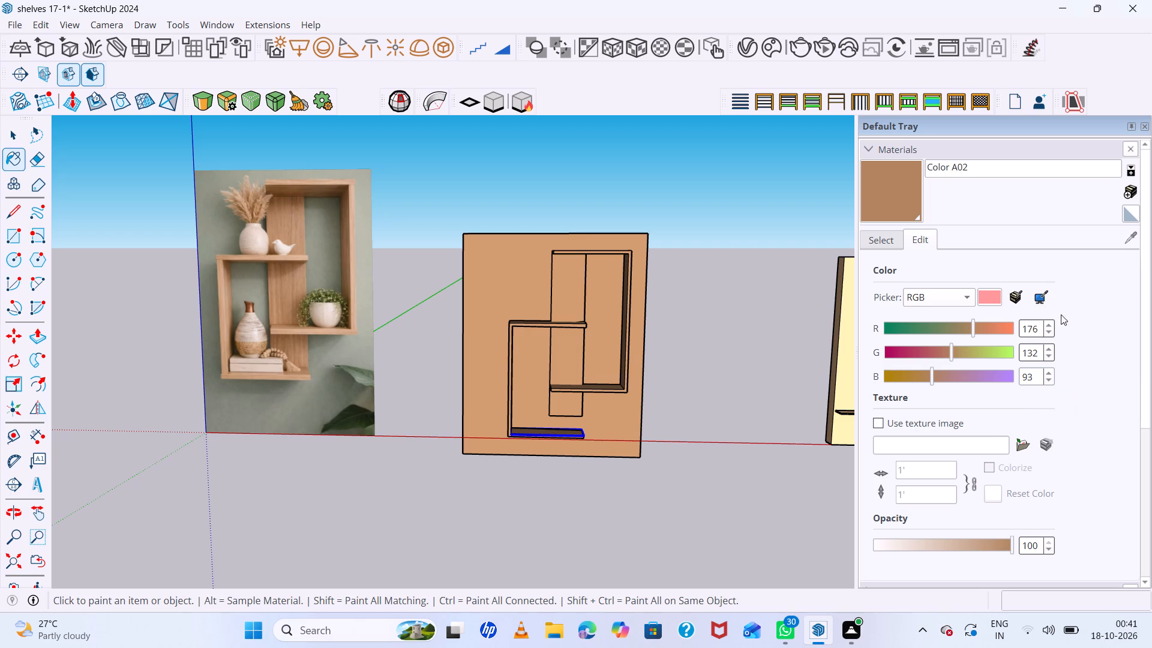
# Change the back panel's Color A02 material to RGB 127, 133, 121.
pyautogui.click(1037, 327)
pyautogui.press('BackSpace')
pyautogui.press('BackSpace')
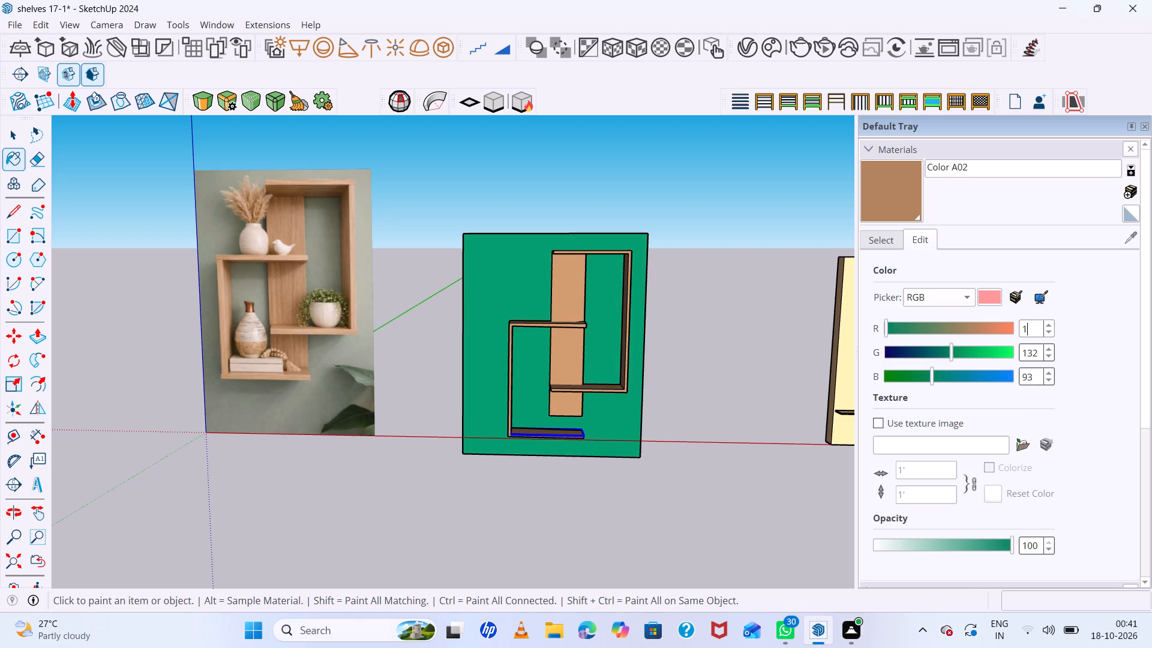
pyautogui.press('BackSpace')
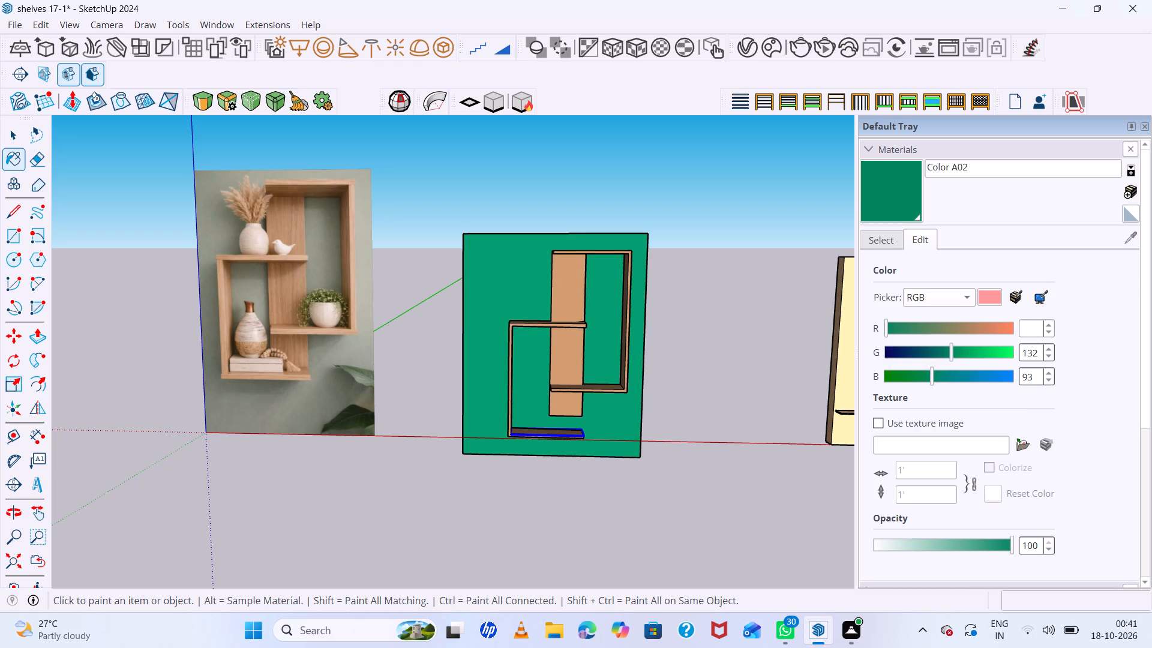
pyautogui.write('127')
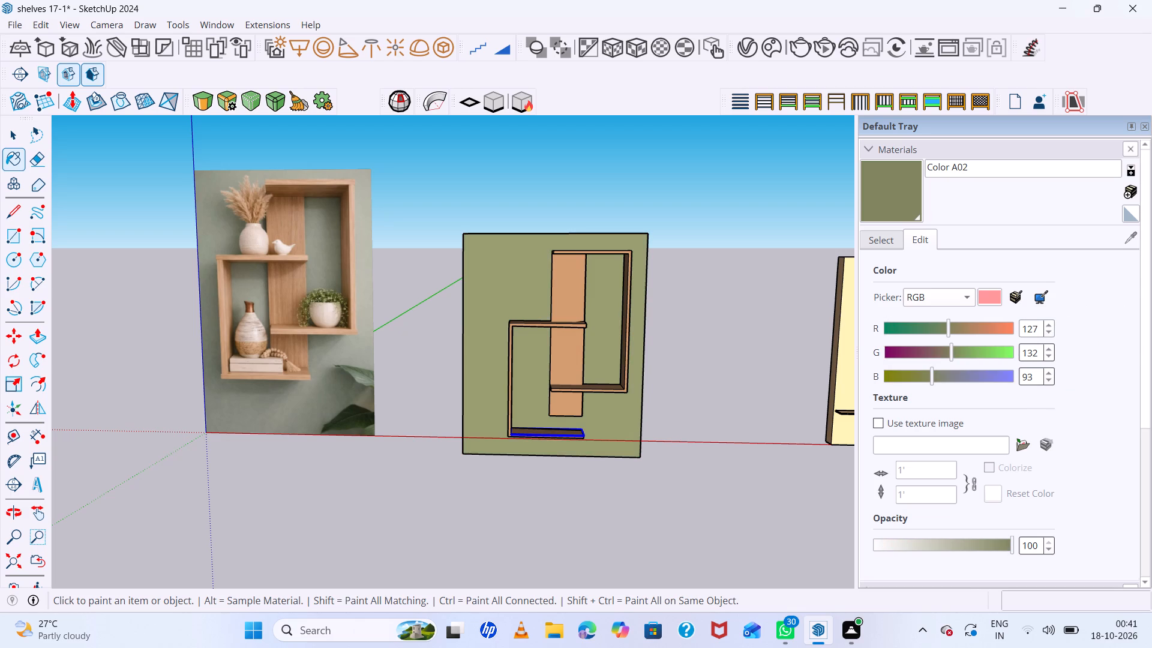
pyautogui.click(1041, 356)
pyautogui.press('BackSpace')
pyautogui.press('BackSpace')
pyautogui.press('BackSpace')
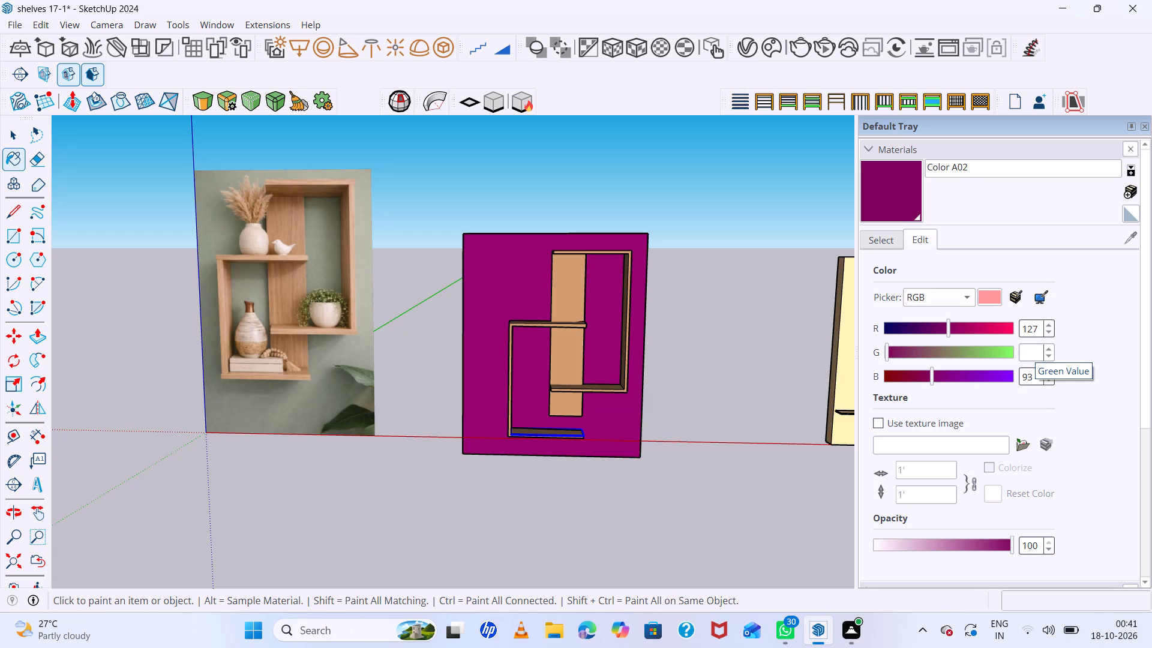
pyautogui.write('133')
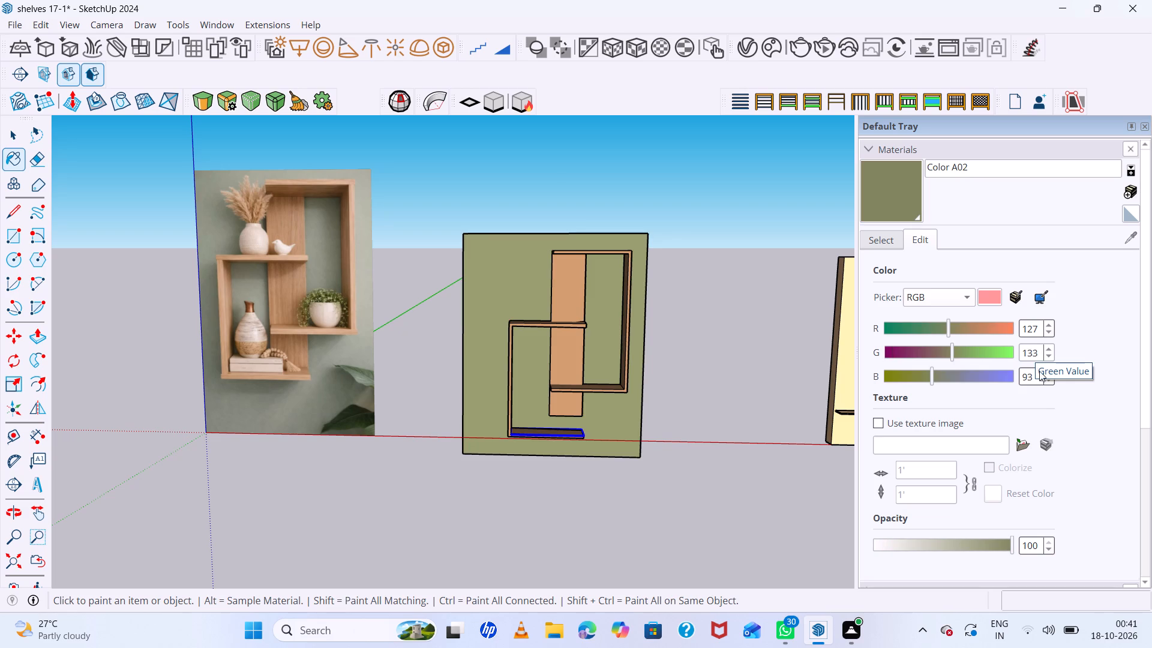
pyautogui.click(1038, 379)
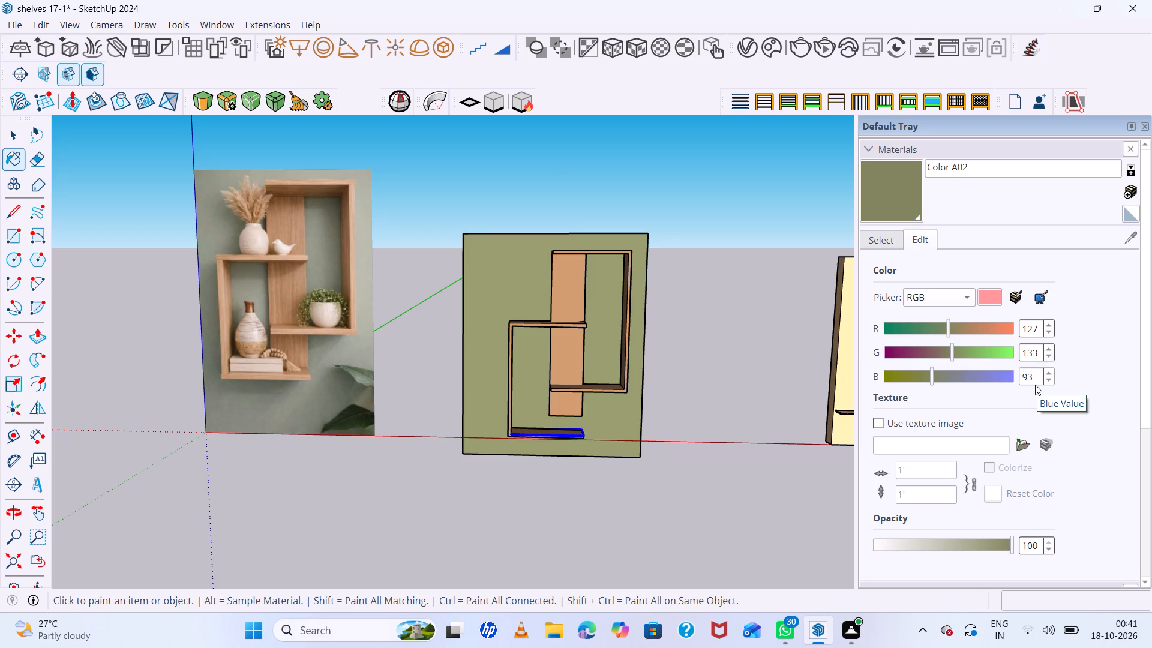
pyautogui.press('BackSpace')
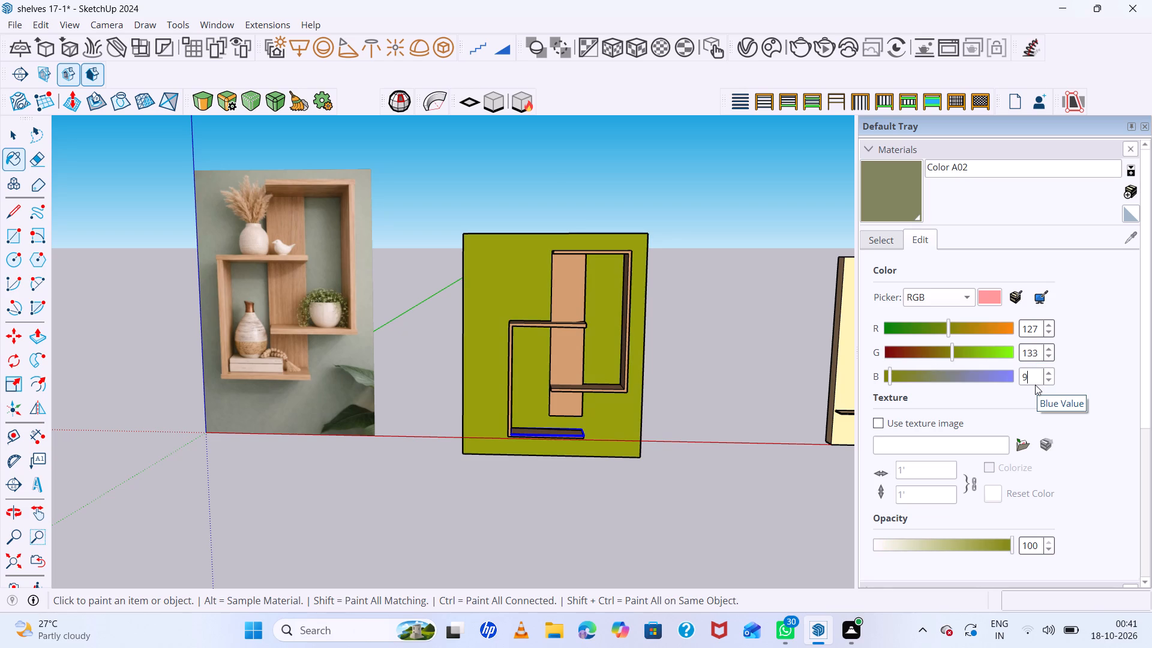
pyautogui.press('BackSpace')
pyautogui.write('121')
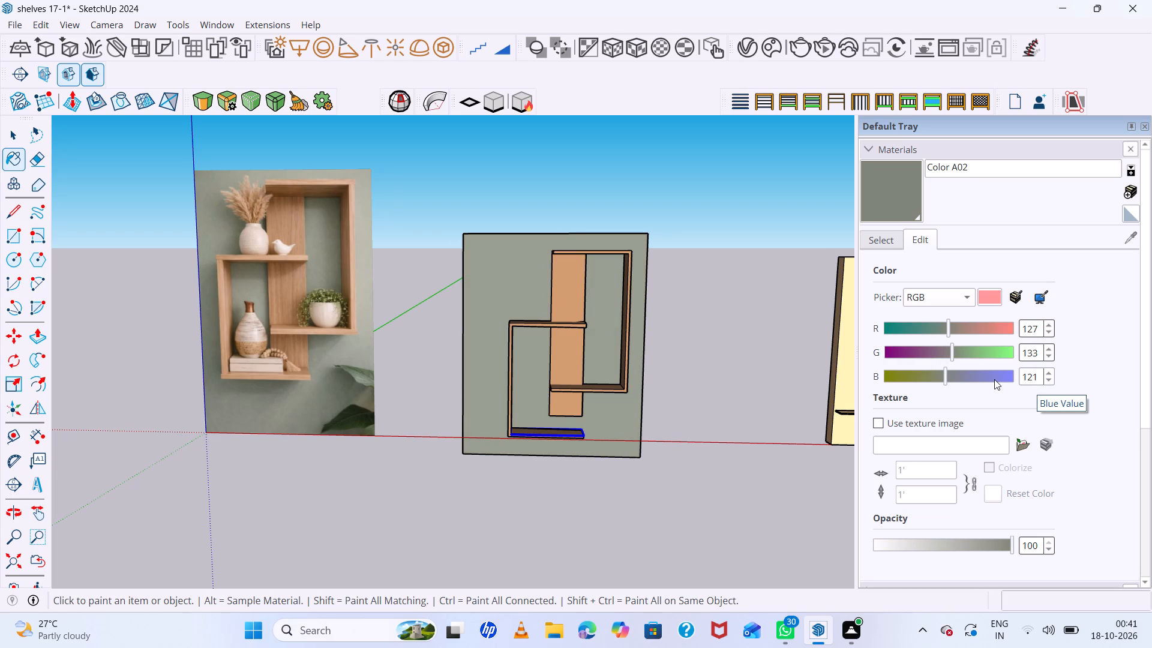
# Fine-tune Color A02's blue value to 94, keeping green at 133, and clear the selection.
pyautogui.scroll(5, 938, 373)
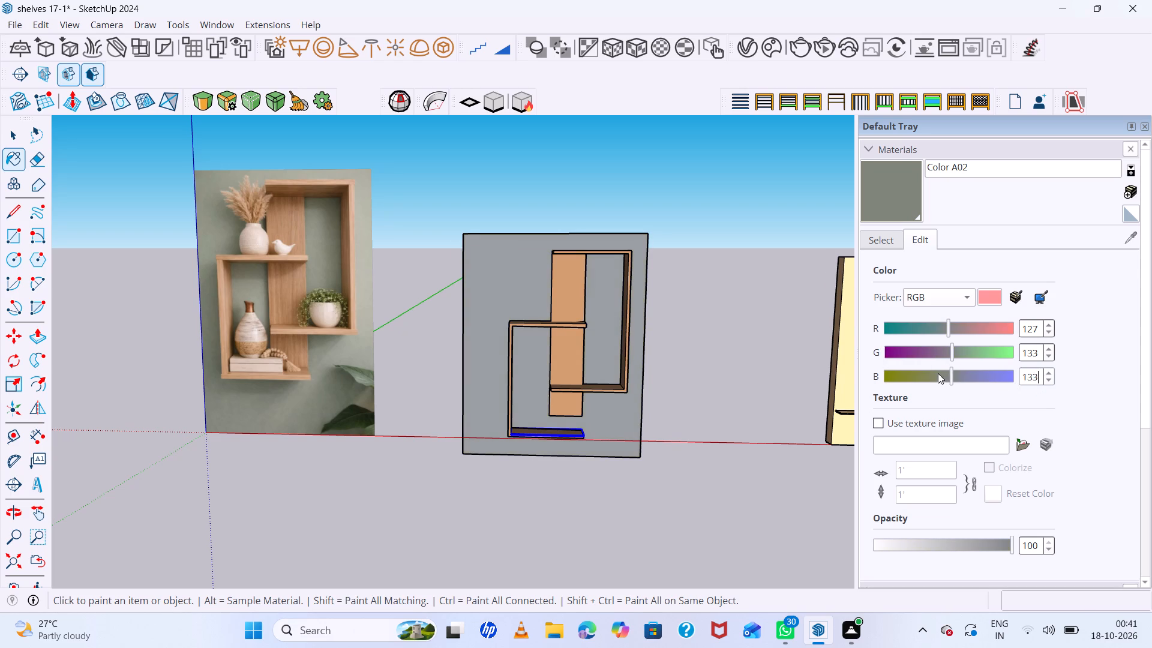
pyautogui.scroll(-12, 938, 373)
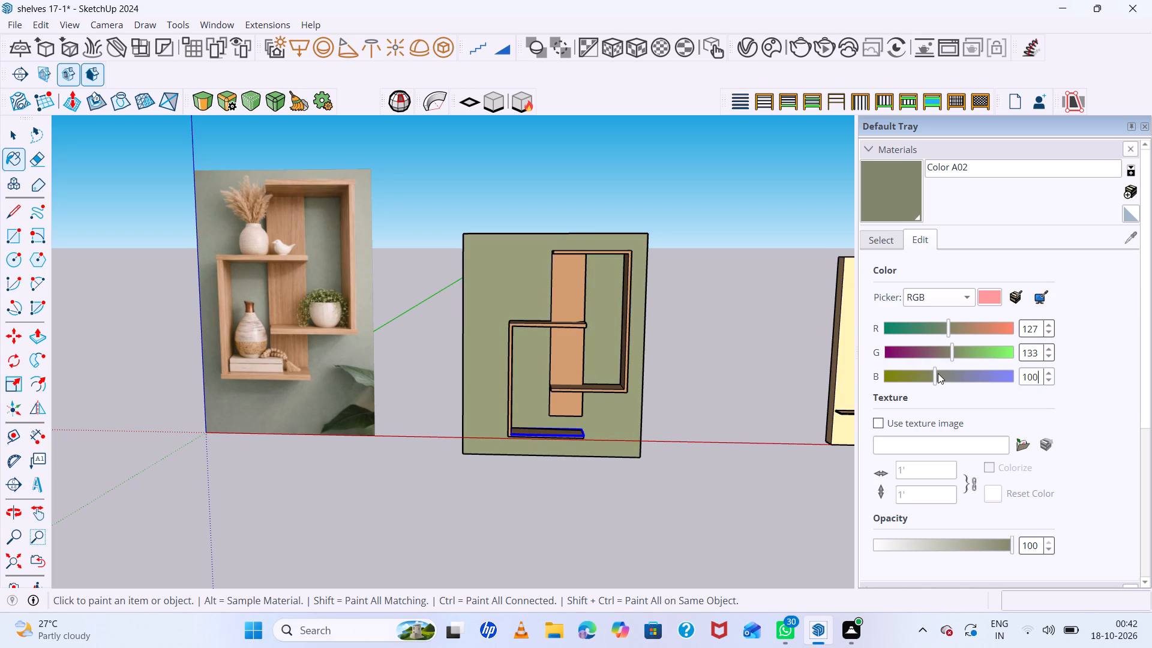
pyautogui.scroll(-2, 938, 373)
pyautogui.scroll(4, 945, 352)
pyautogui.scroll(-7, 945, 352)
pyautogui.scroll(3, 945, 352)
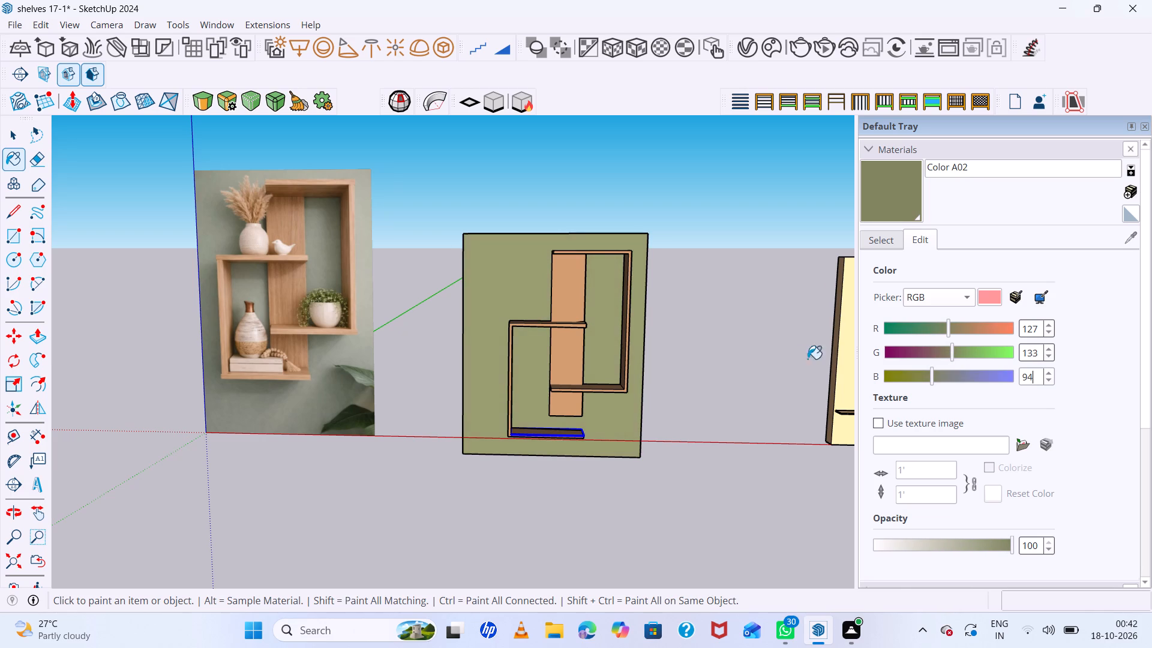
pyautogui.press('space')
pyautogui.click(715, 310)
pyautogui.scroll(-6, 729, 315)
pyautogui.press('space')
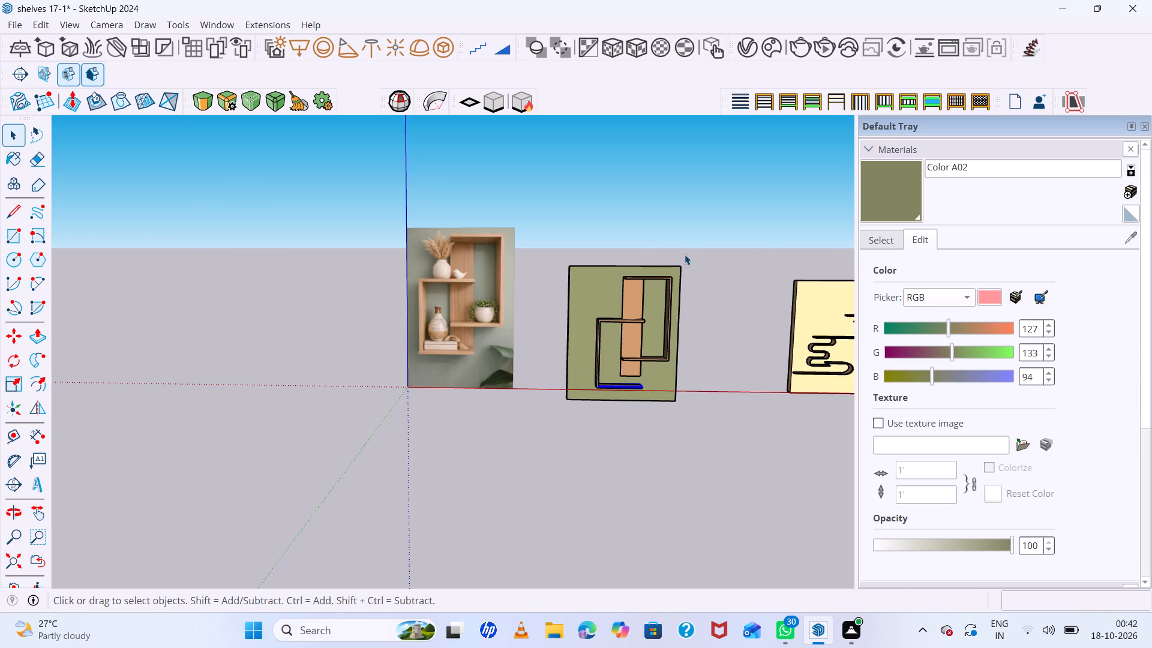
pyautogui.doubleClick(746, 258)
# Sample the brown material from the upper shelf box and paint the lower box's unpainted outer side with it.
pyautogui.scroll(5, 717, 332)
pyautogui.moveTo(717, 334); pyautogui.dragTo(626, 457, button='middle')
pyautogui.scroll(3, 620, 456)
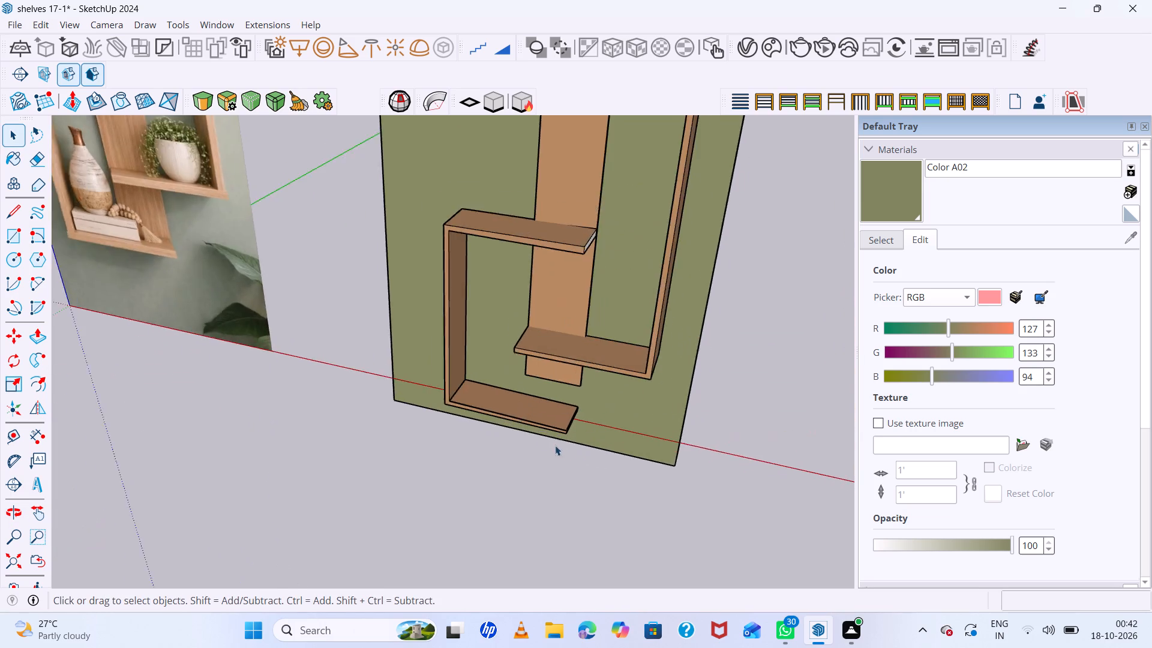
pyautogui.scroll(11, 555, 445)
pyautogui.moveTo(462, 370); pyautogui.dragTo(730, 193, button='middle')
pyautogui.scroll(-8, 412, 479)
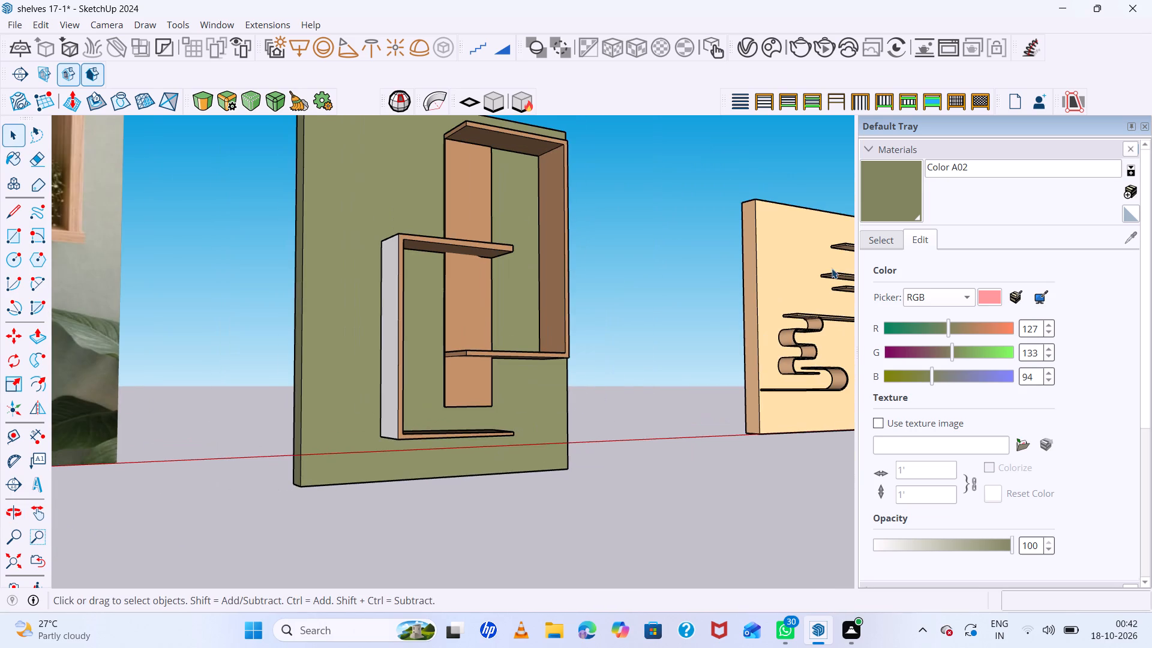
pyautogui.click(887, 238)
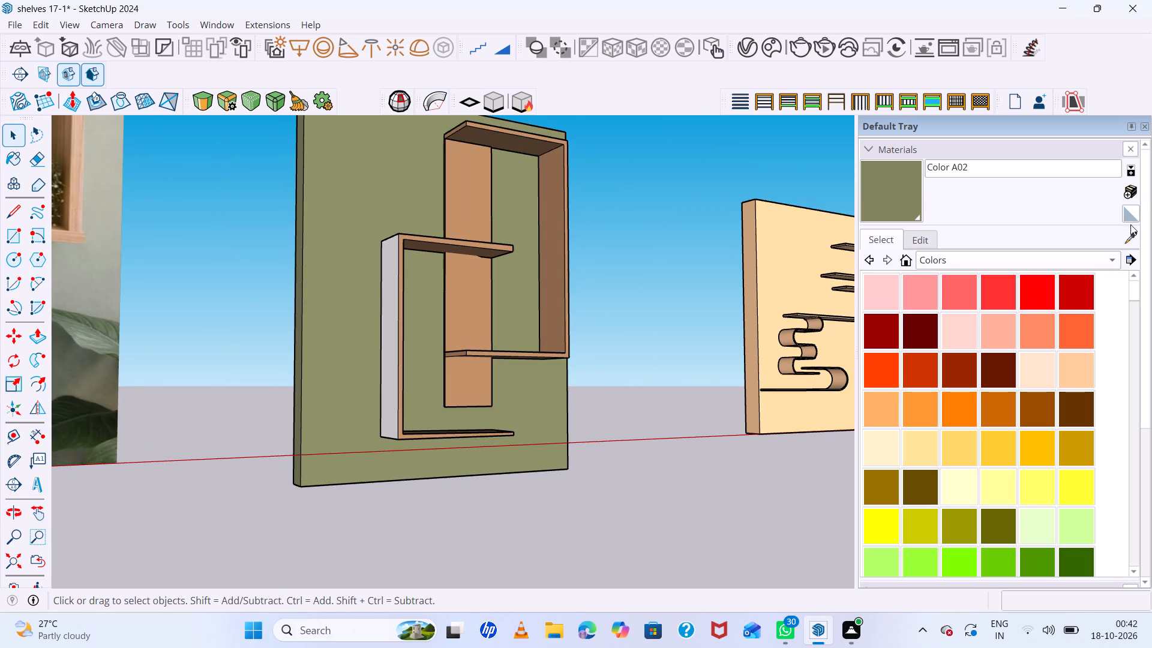
pyautogui.click(1129, 236)
pyautogui.click(561, 220)
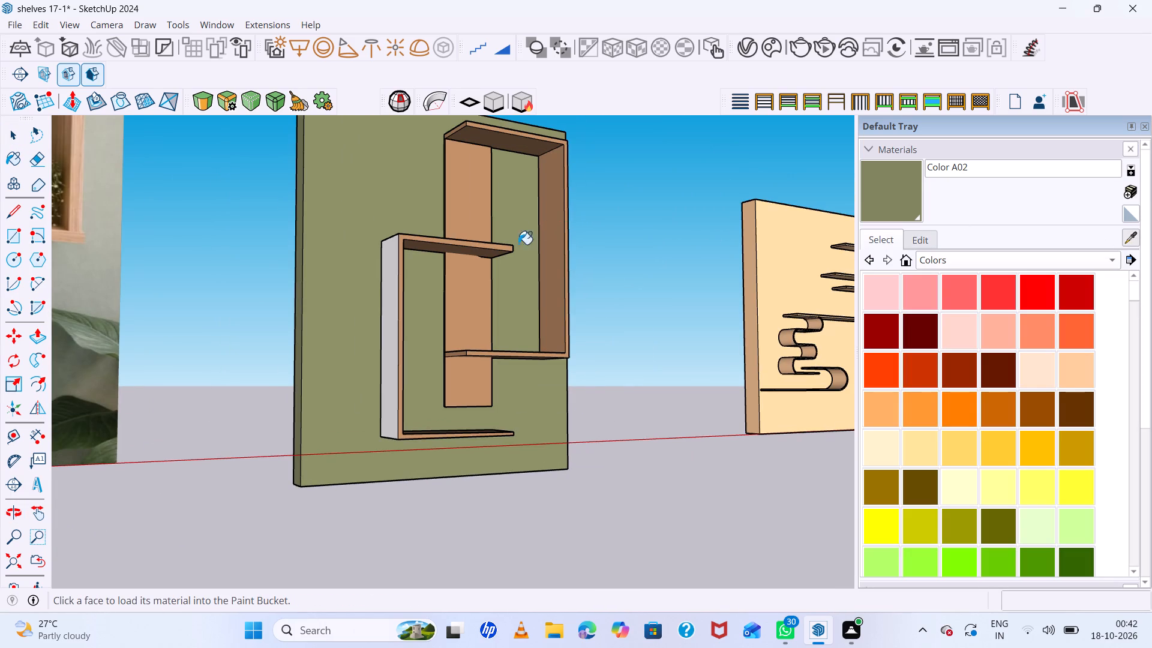
pyautogui.scroll(6, 399, 284)
pyautogui.click(389, 272)
pyautogui.scroll(-7, 377, 317)
pyautogui.moveTo(425, 316); pyautogui.dragTo(308, 584, button='middle')
pyautogui.scroll(-5, 503, 334)
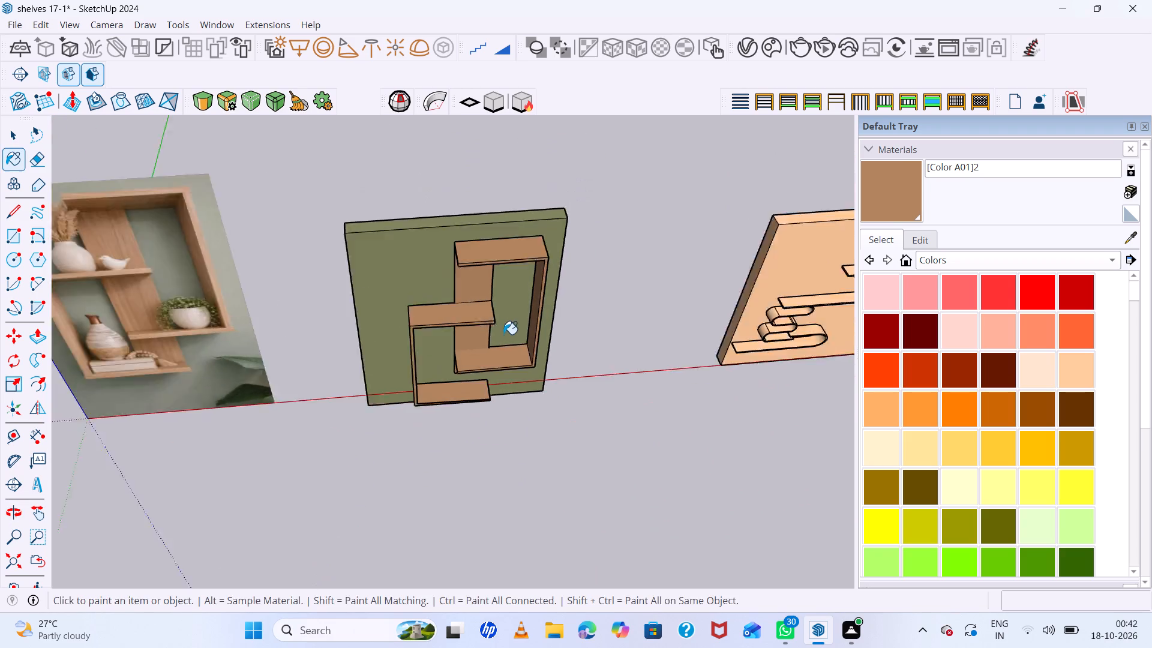
pyautogui.scroll(-2, 503, 334)
pyautogui.moveTo(584, 329); pyautogui.dragTo(473, 197, button='middle')
pyautogui.press('space')
pyautogui.click(585, 320)
# Delete the reference image beside the interlocking box wall shelf.
pyautogui.scroll(3, 590, 372)
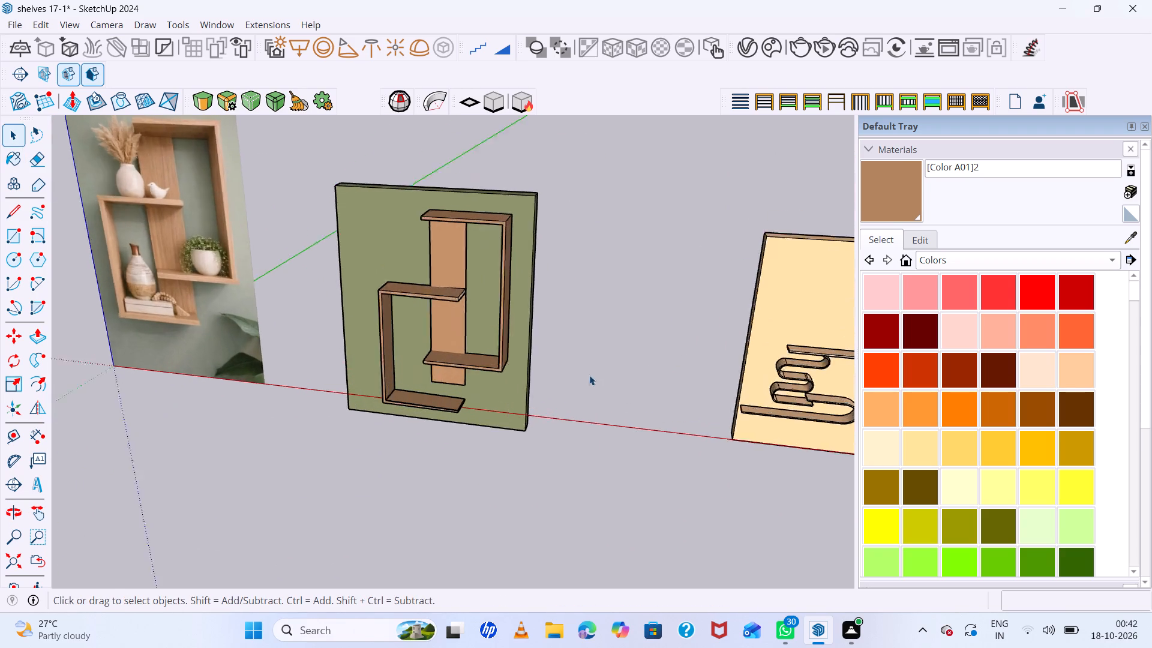
pyautogui.scroll(2, 589, 375)
pyautogui.scroll(-13, 329, 344)
pyautogui.click(208, 271)
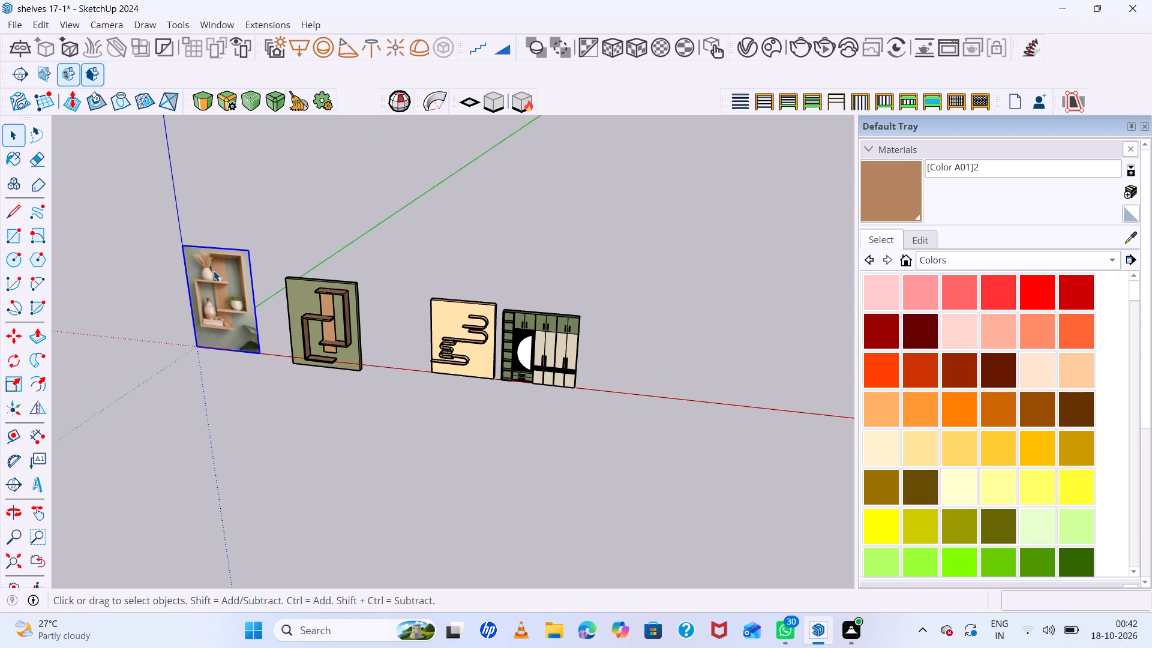
pyautogui.press('Delete')
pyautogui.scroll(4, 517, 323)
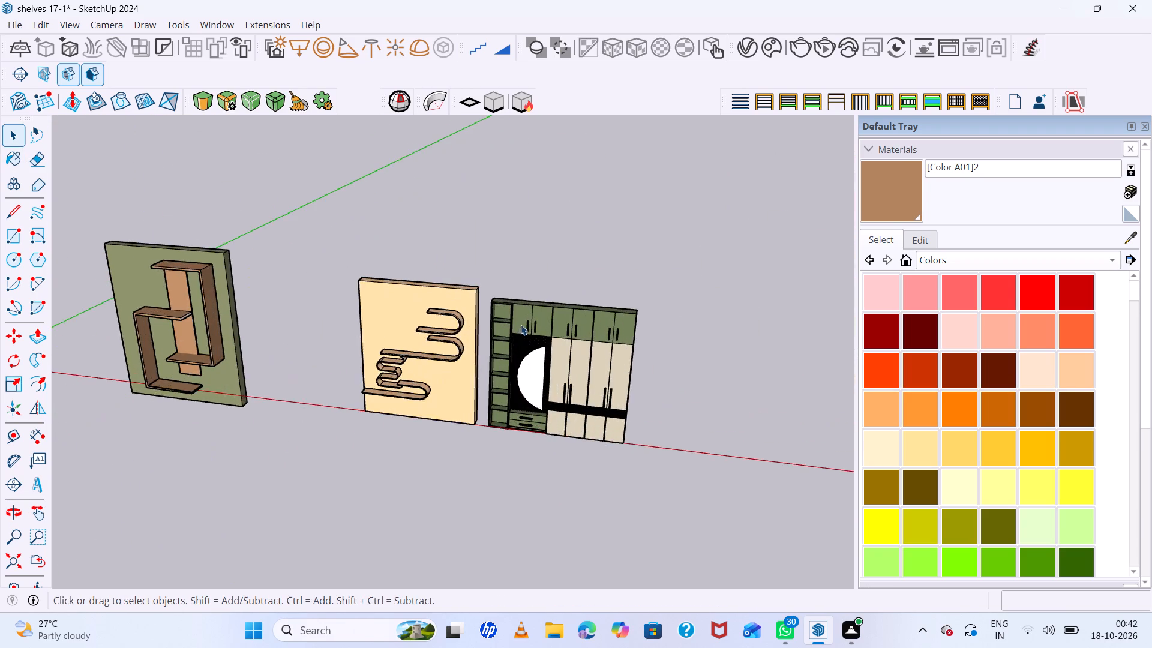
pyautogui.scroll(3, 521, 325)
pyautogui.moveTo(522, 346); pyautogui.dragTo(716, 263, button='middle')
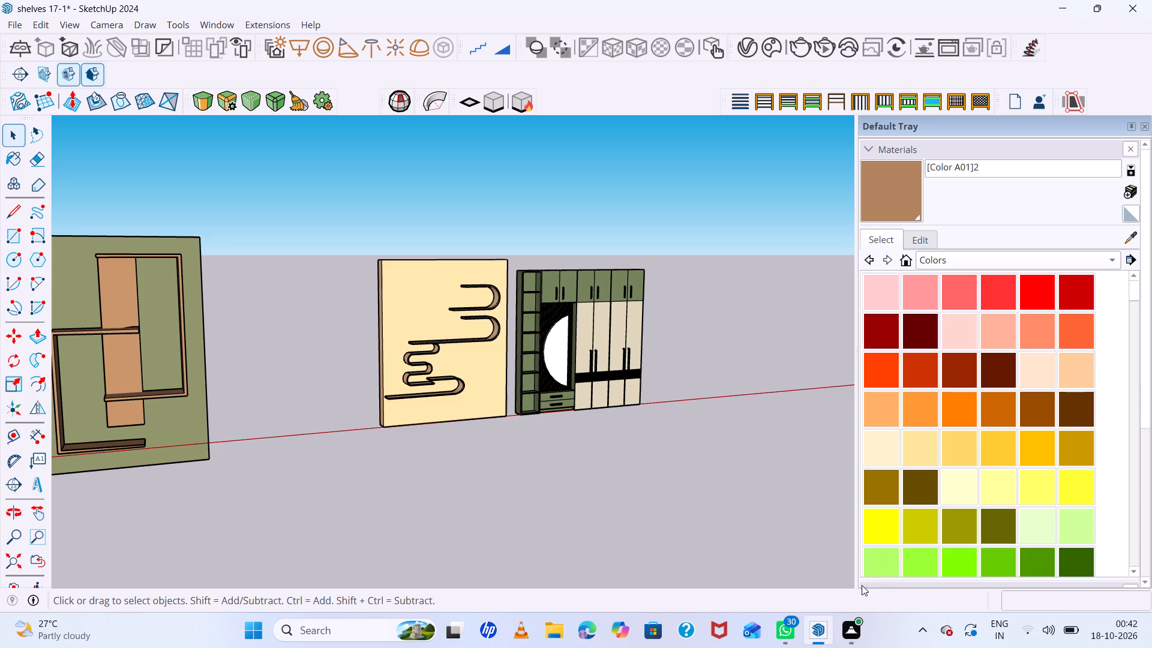
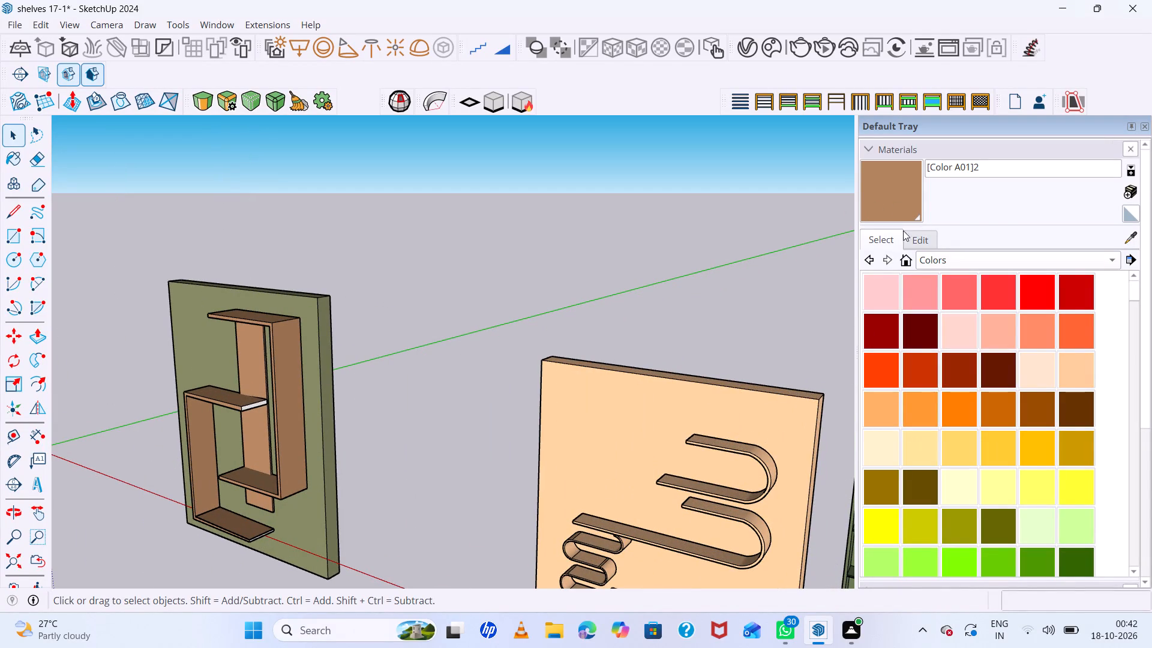
# Sample the brown material from the upper shelf box and paint the unpainted end face of the lower box's top board.
pyautogui.click(1135, 238)
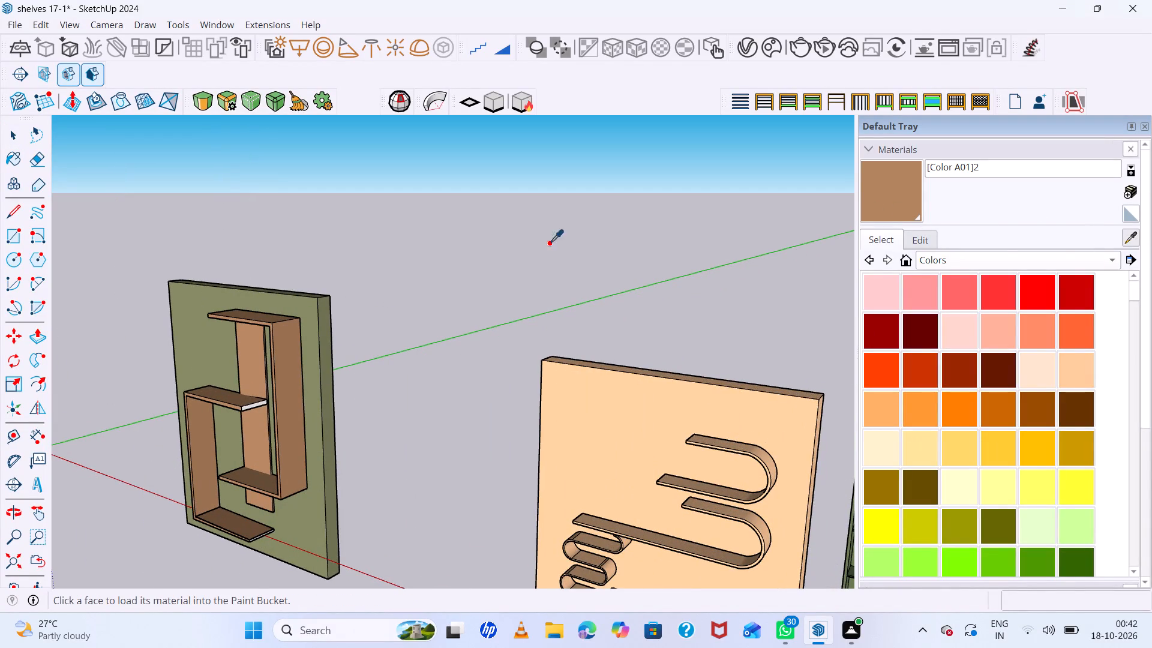
pyautogui.click(290, 340)
pyautogui.scroll(13, 244, 404)
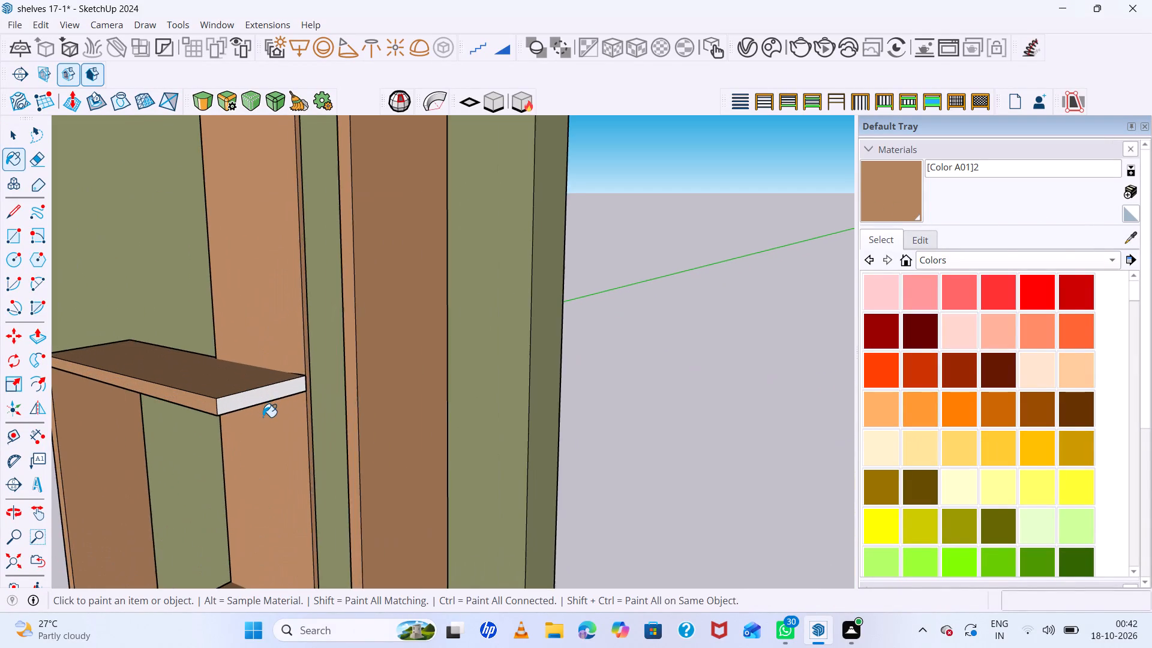
pyautogui.scroll(5, 257, 413)
pyautogui.click(248, 392)
# Look over the painted box wall shelf alongside the curved shelf and wardrobe models from several angles.
pyautogui.scroll(-20, 244, 392)
pyautogui.scroll(-8, 244, 392)
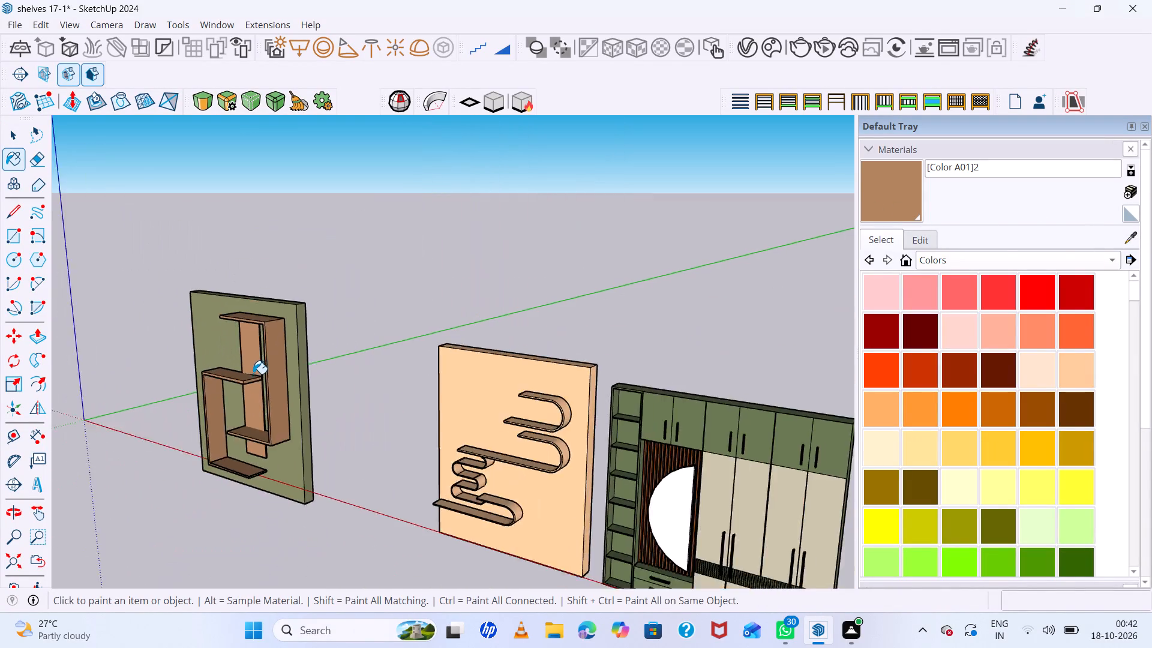
pyautogui.scroll(-5, 253, 374)
pyautogui.scroll(1, 252, 376)
pyautogui.moveTo(252, 378); pyautogui.dragTo(566, 293, button='middle')
pyautogui.scroll(7, 495, 388)
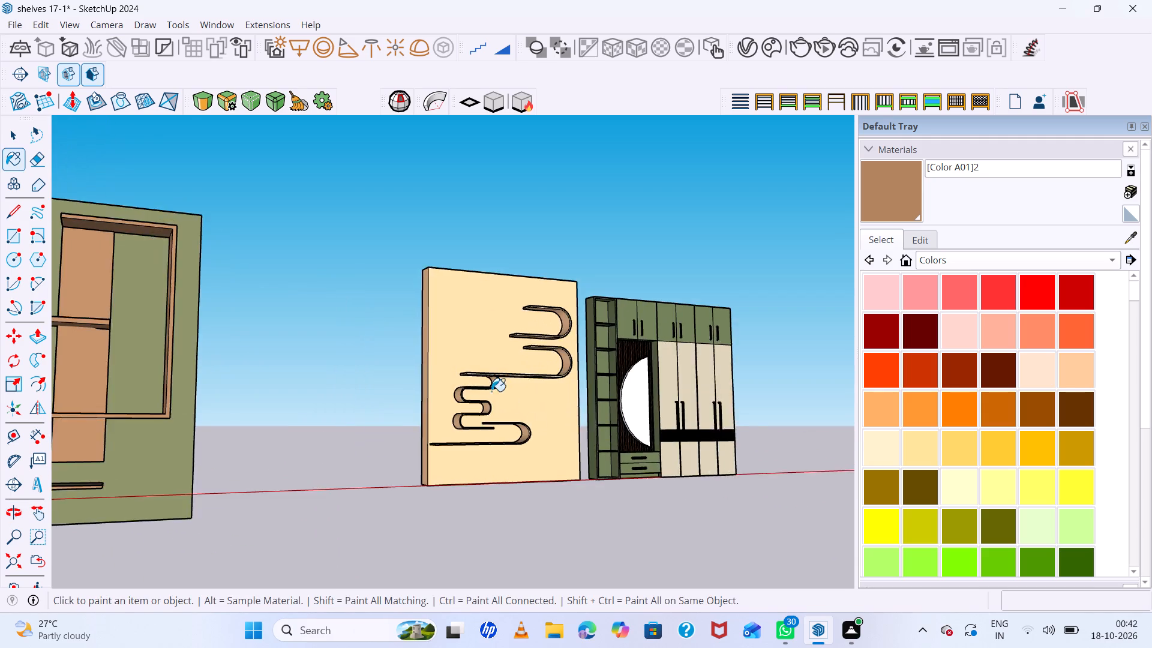
pyautogui.scroll(1, 531, 427)
pyautogui.scroll(-7, 492, 395)
pyautogui.moveTo(764, 446); pyautogui.dragTo(628, 517, button='middle')
pyautogui.scroll(8, 693, 372)
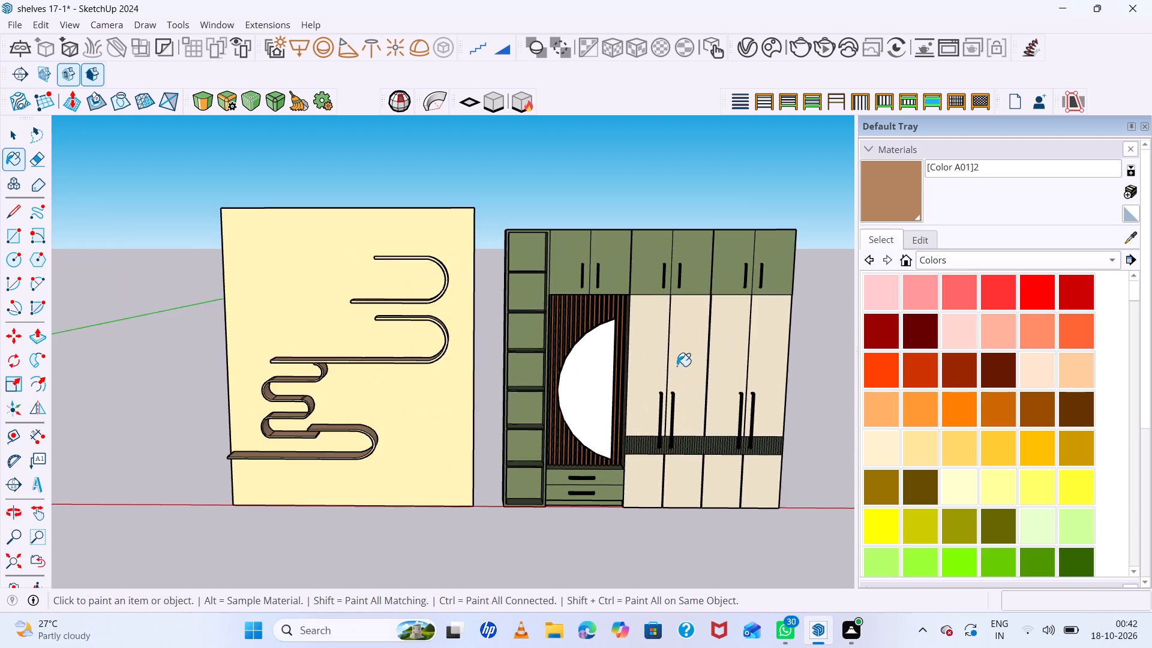
pyautogui.moveTo(677, 366); pyautogui.dragTo(710, 281, button='middle')
pyautogui.scroll(1, 713, 275)
pyautogui.scroll(-15, 676, 299)
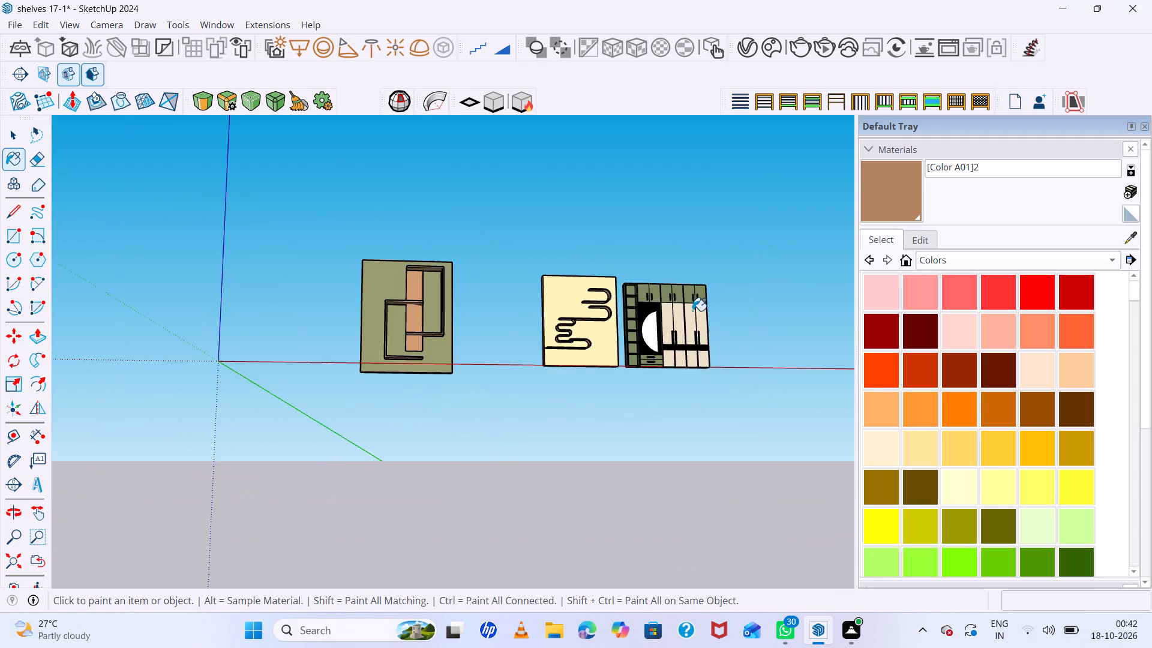
pyautogui.moveTo(750, 337); pyautogui.dragTo(716, 425, button='middle')
pyautogui.scroll(12, 381, 269)
pyautogui.moveTo(505, 382); pyautogui.dragTo(522, 451, button='middle')
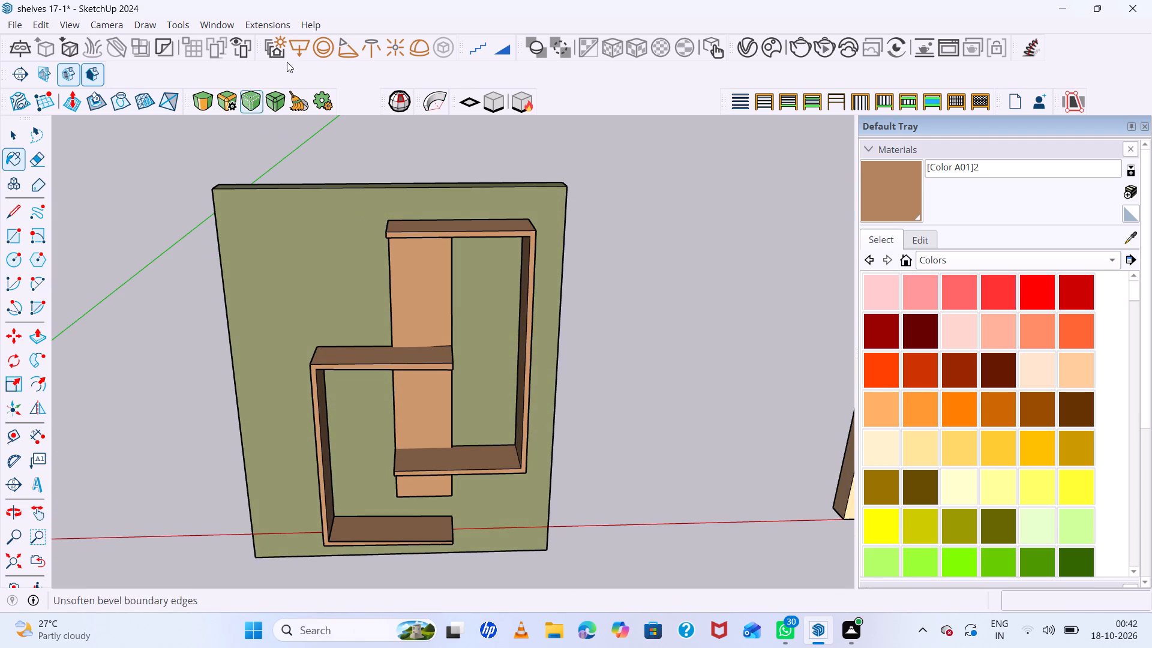
# Search the 3D Warehouse models for books.
pyautogui.click(206, 23)
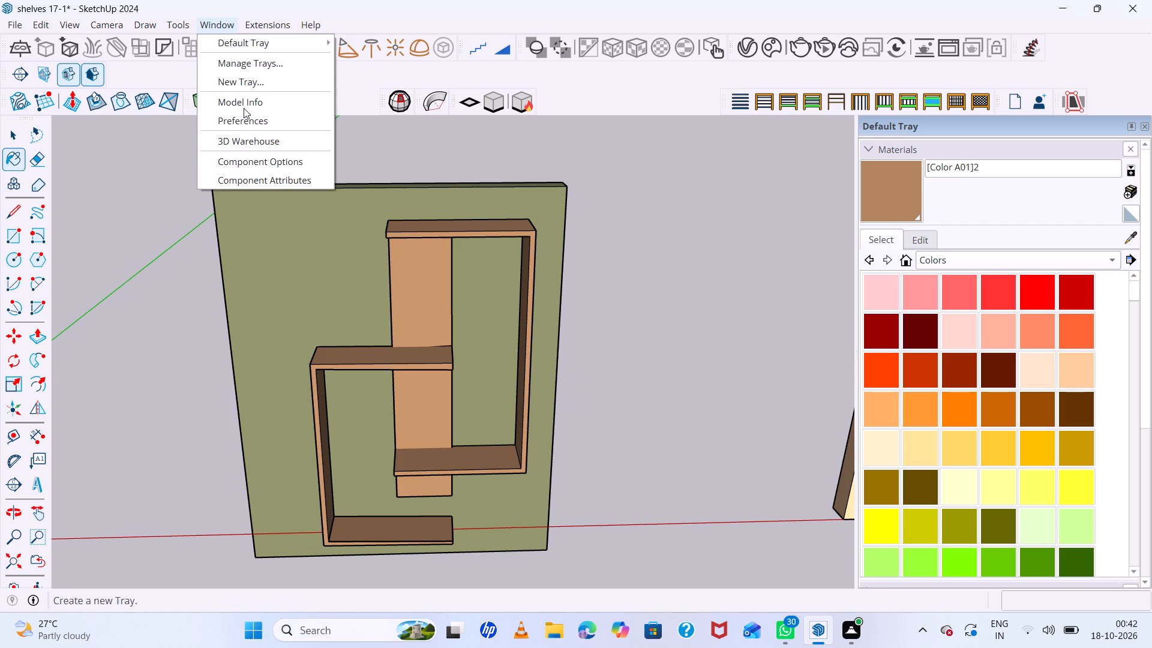
pyautogui.click(250, 142)
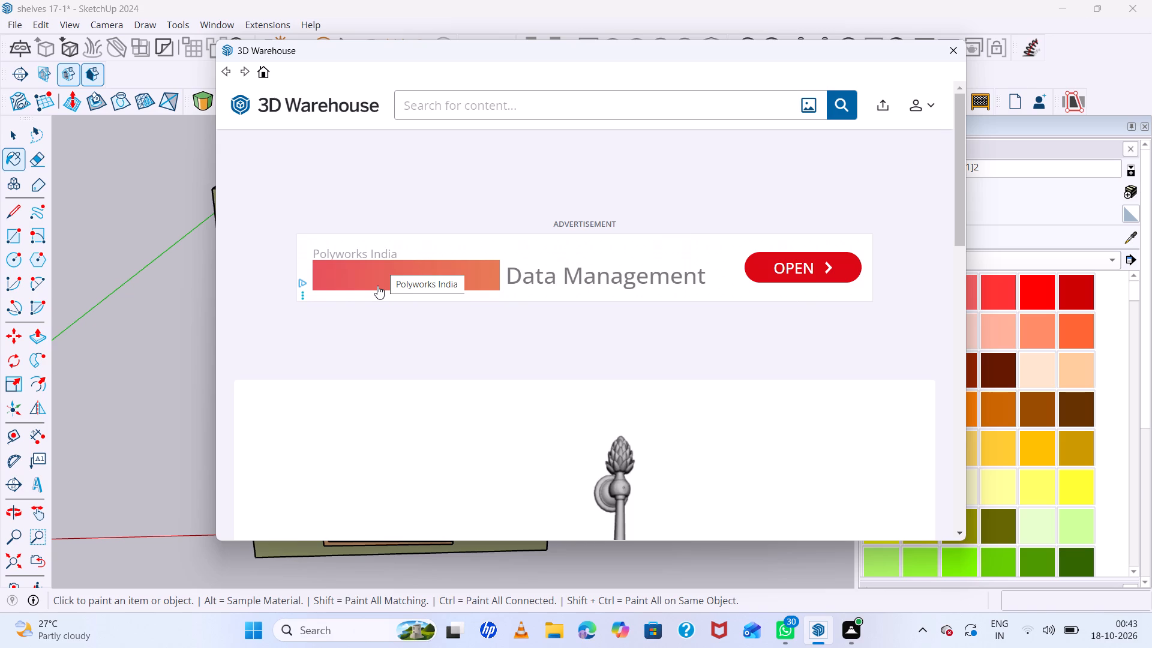
pyautogui.click(509, 100)
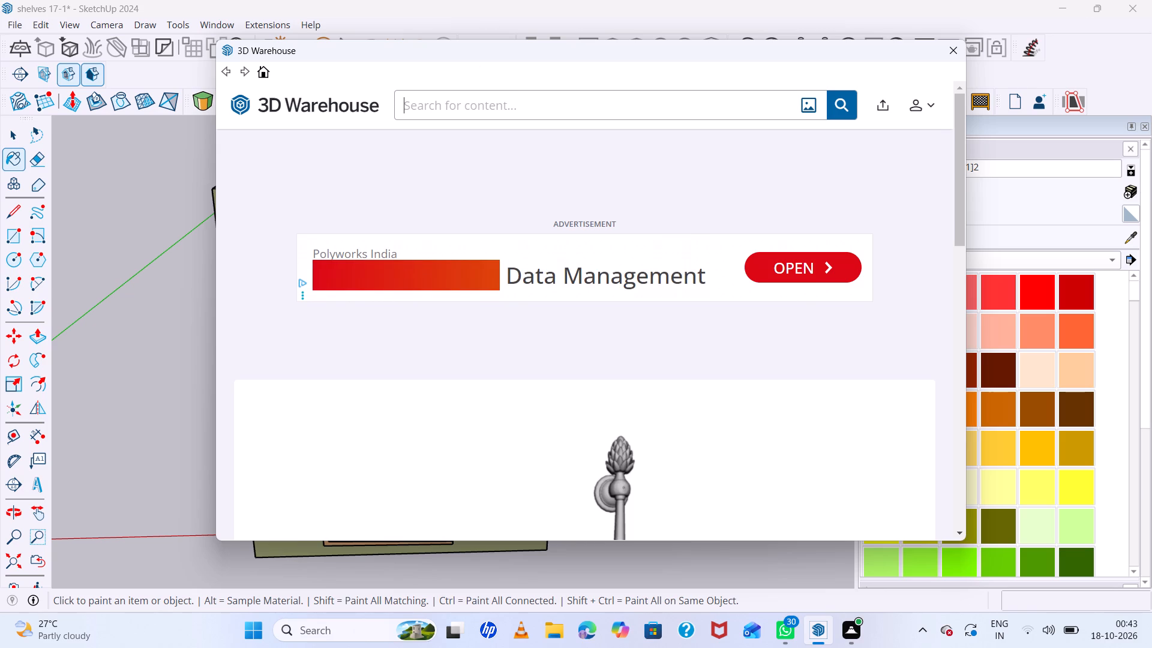
pyautogui.write('books')
pyautogui.press('Return')
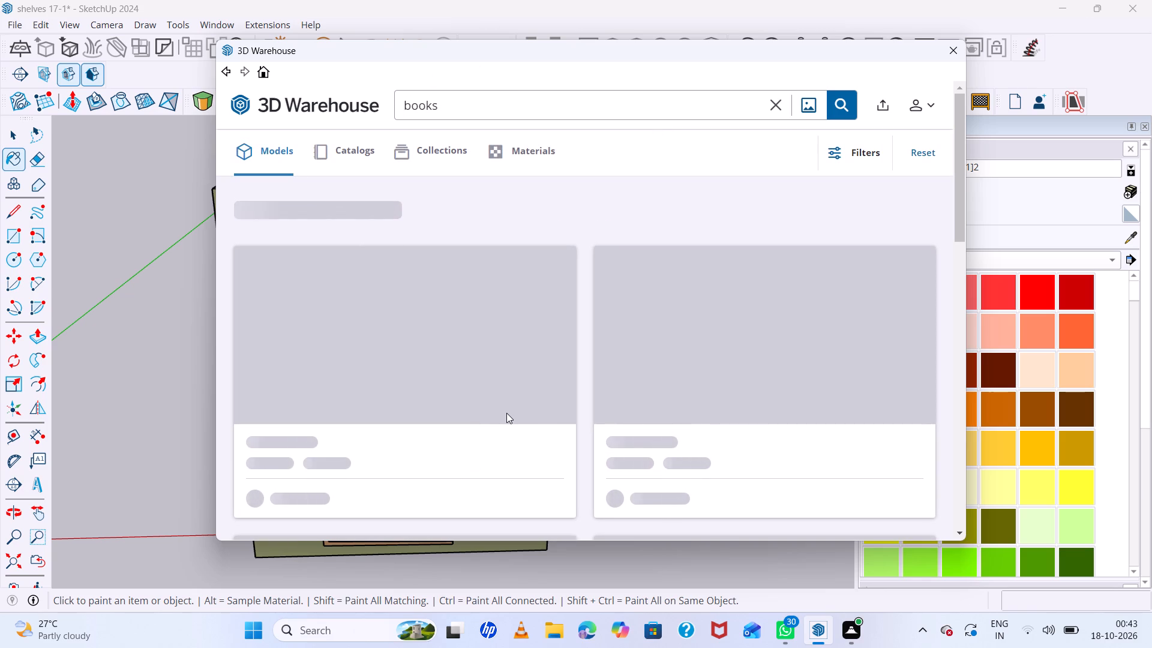
# Load the model of a standing row of white books into the scene and place it on the upper box's bottom board.
pyautogui.scroll(-7, 587, 404)
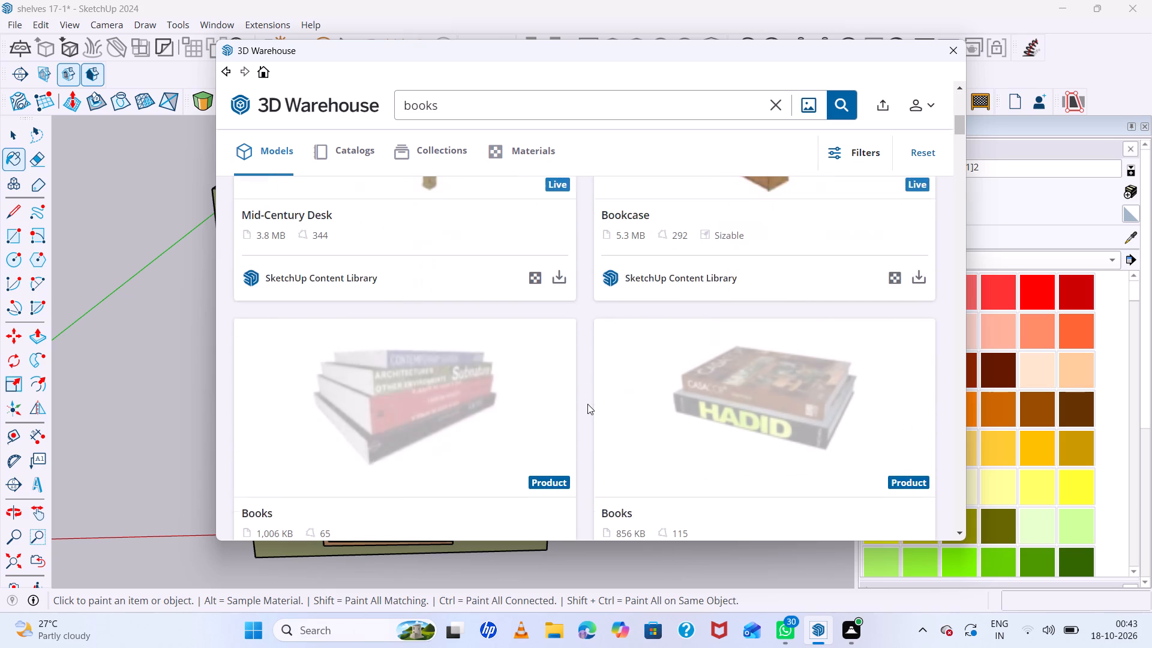
pyautogui.scroll(-6, 587, 404)
pyautogui.scroll(-3, 437, 300)
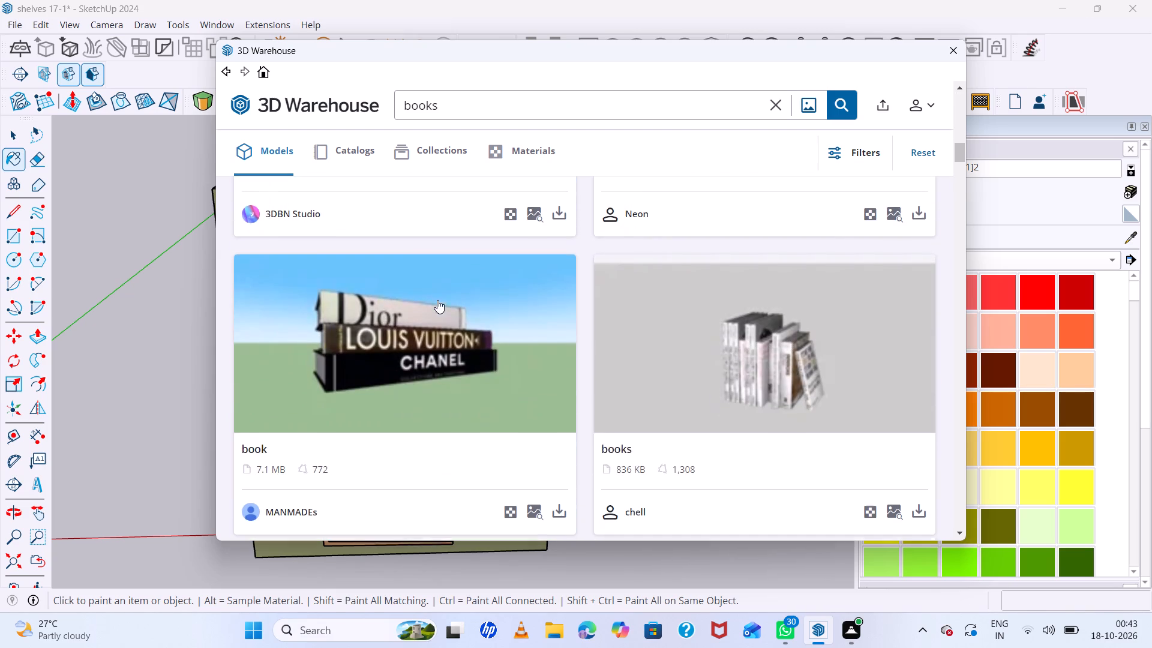
pyautogui.click(728, 329)
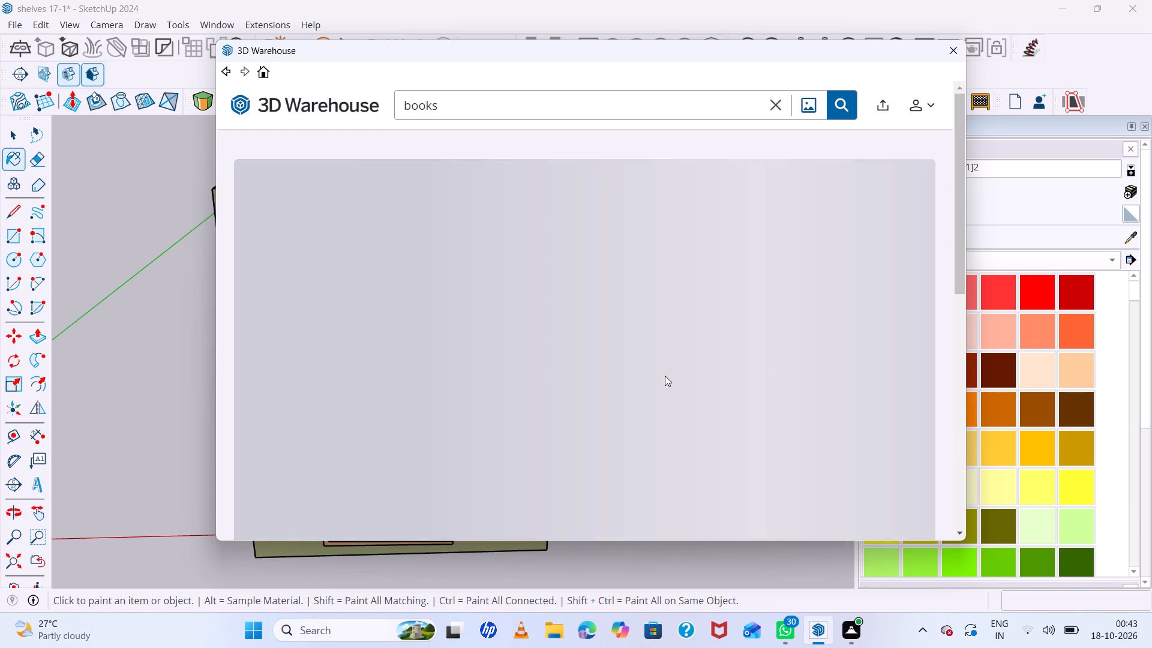
pyautogui.scroll(-4, 665, 376)
pyautogui.click(772, 412)
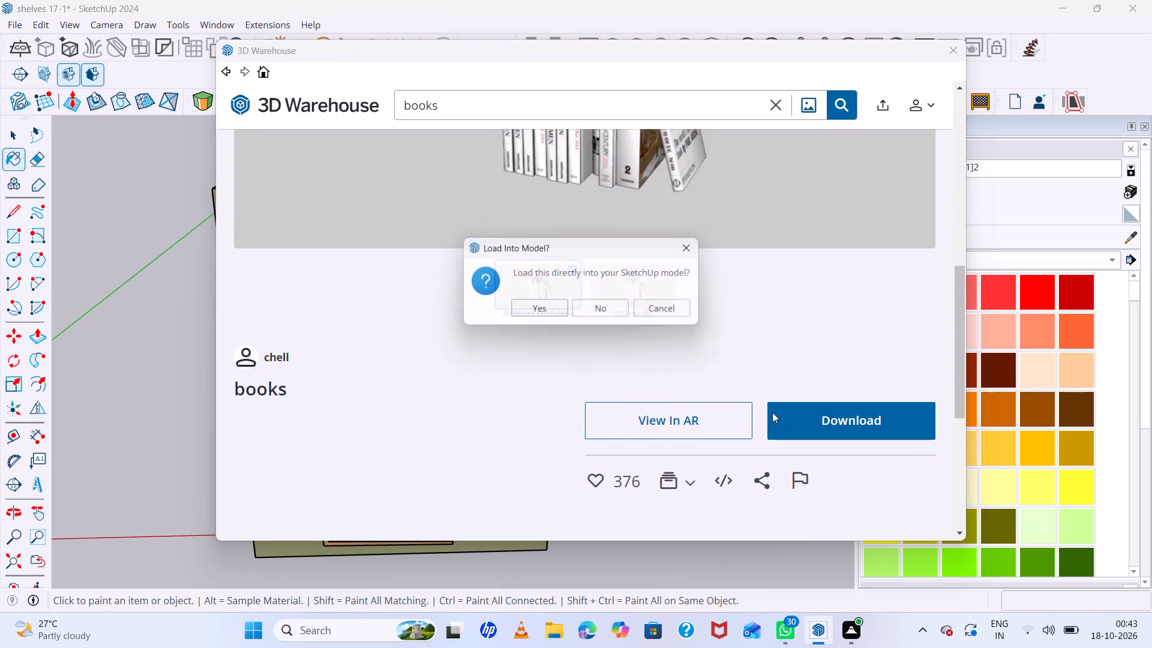
pyautogui.click(545, 304)
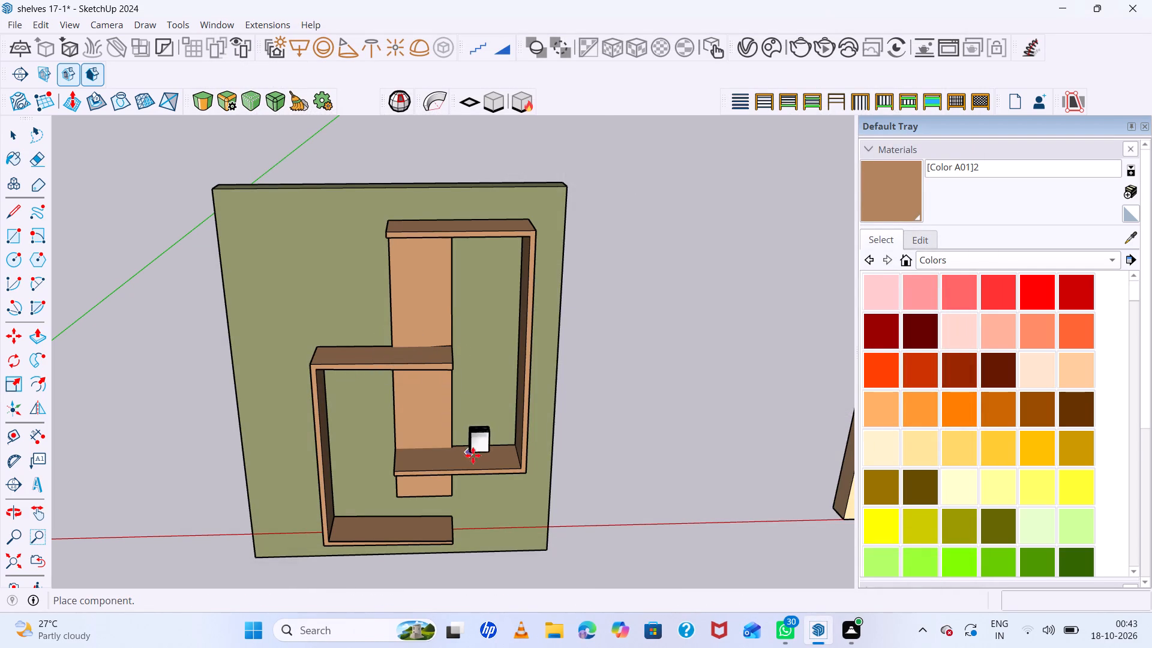
pyautogui.scroll(6, 475, 457)
pyautogui.click(487, 475)
# Rotate the book set about 90 degrees around the vertical axis so the row runs along the shelf board.
pyautogui.scroll(13, 532, 482)
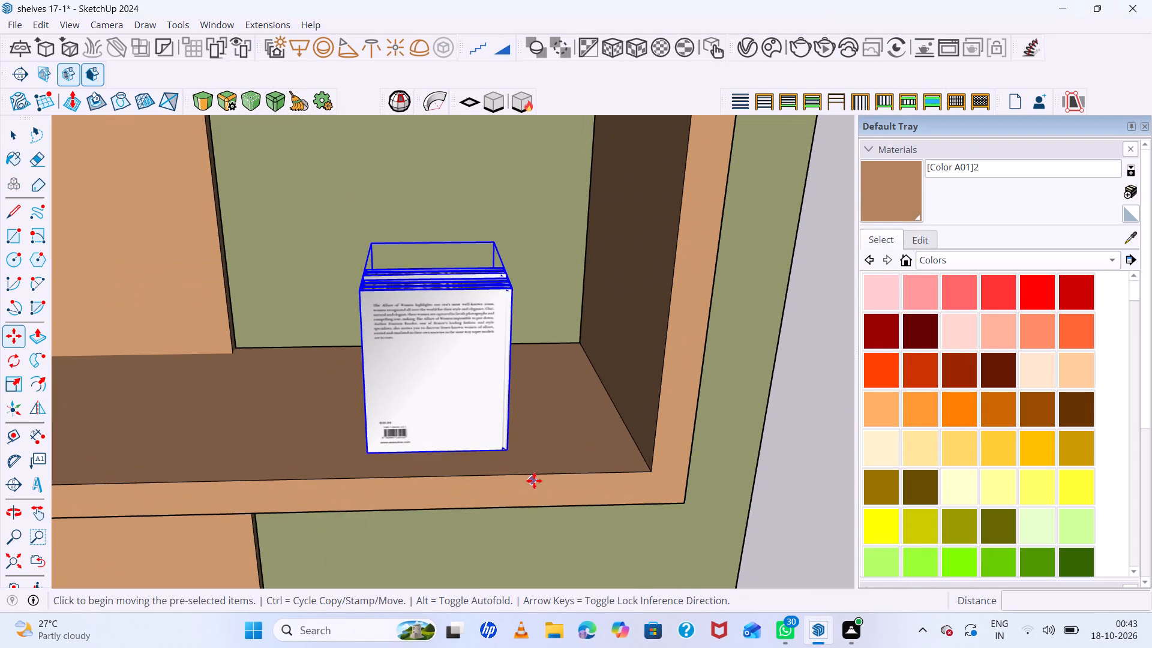
pyautogui.press('q')
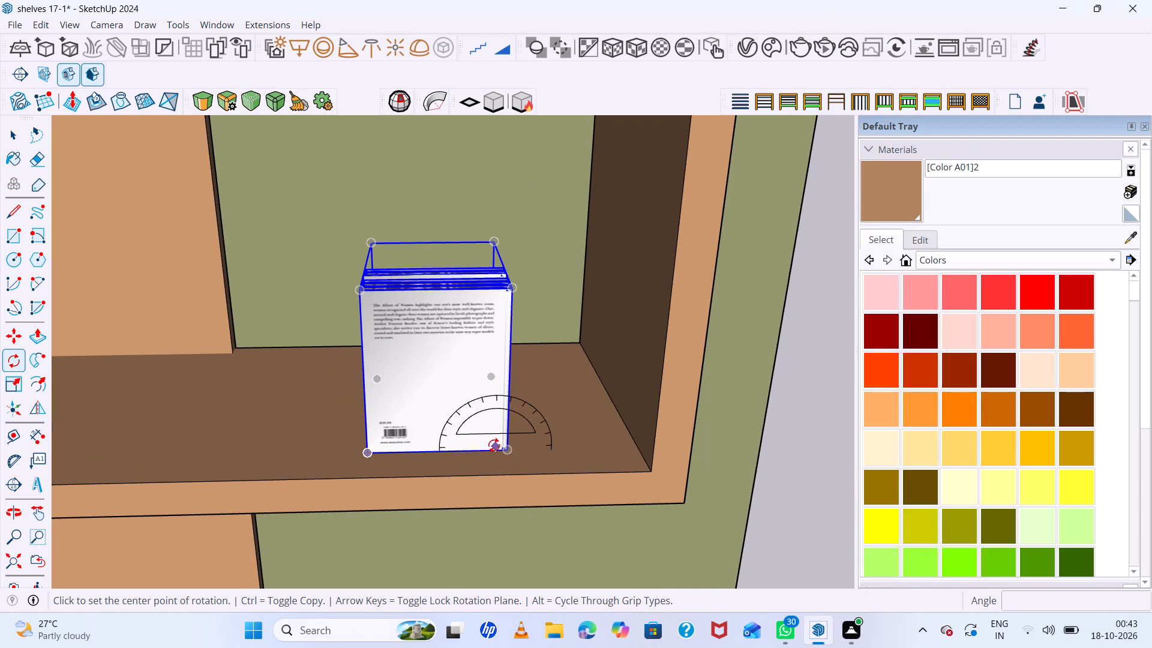
pyautogui.click(503, 448)
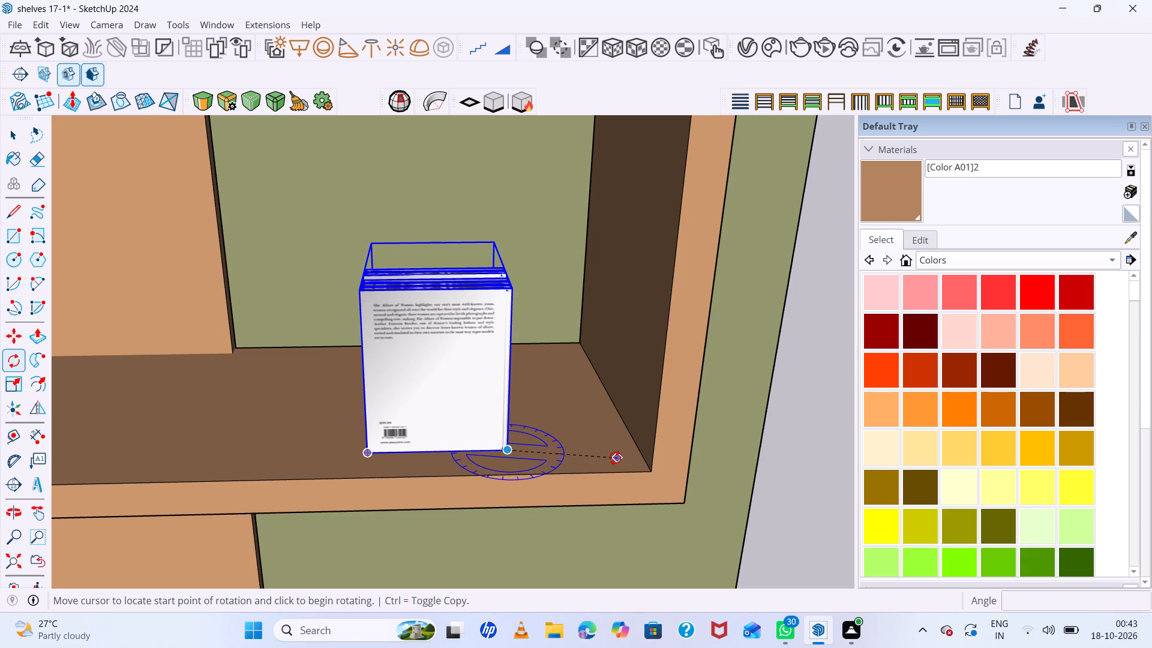
pyautogui.click(615, 458)
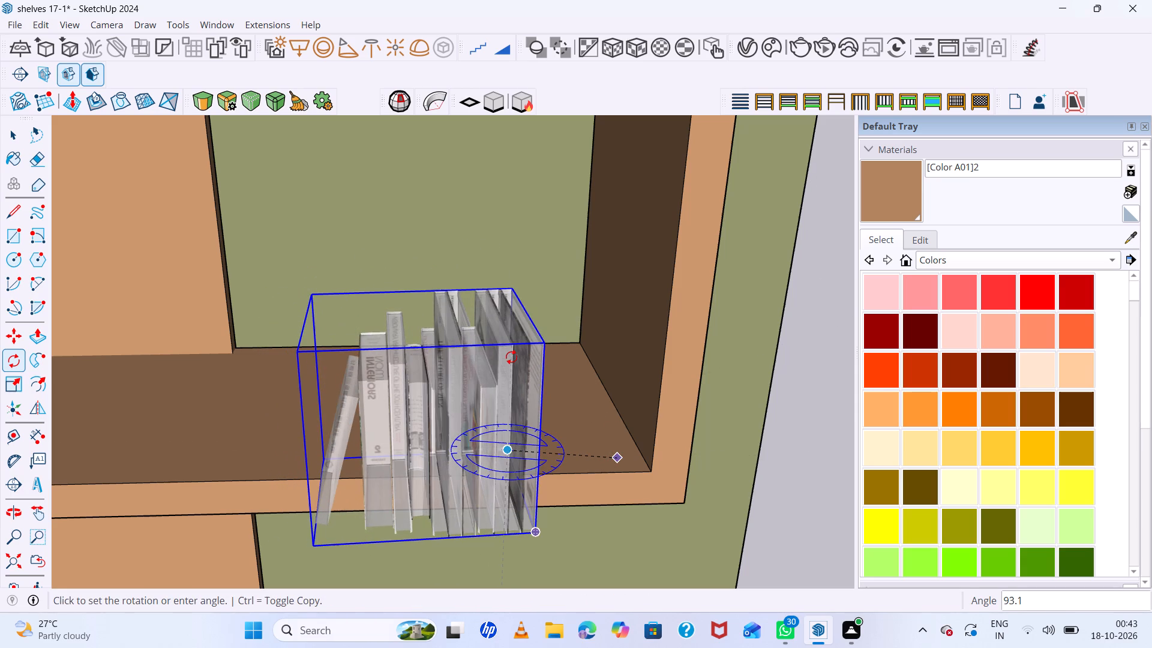
pyautogui.click(510, 356)
# Move the book set into the corner where the upper box's bottom board meets its tall side.
pyautogui.moveTo(554, 450); pyautogui.dragTo(494, 395, button='middle')
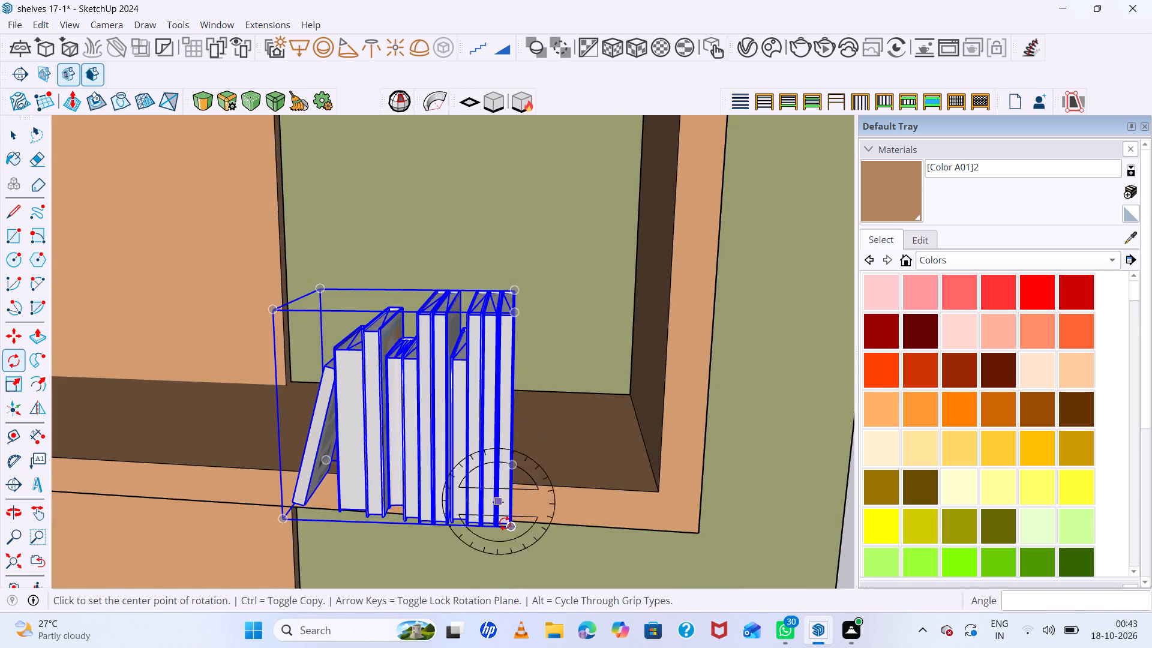
pyautogui.press('m')
pyautogui.click(507, 529)
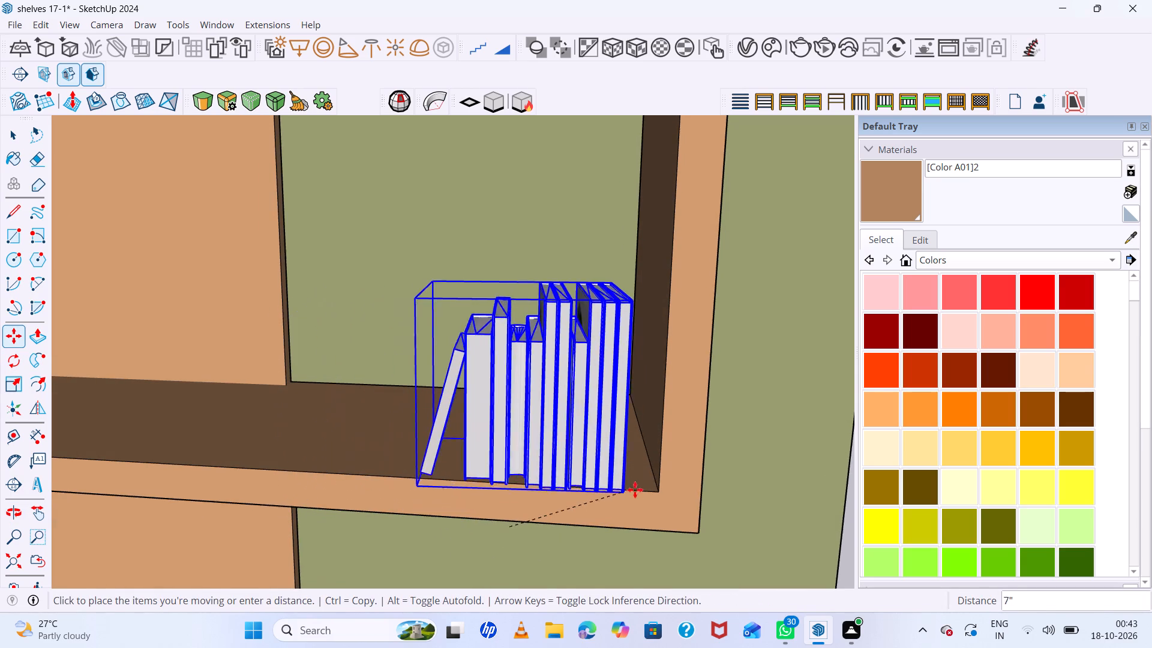
pyautogui.click(643, 485)
# Scale the book set up in height, in length along the shelf board, and in depth toward the front.
pyautogui.press('s')
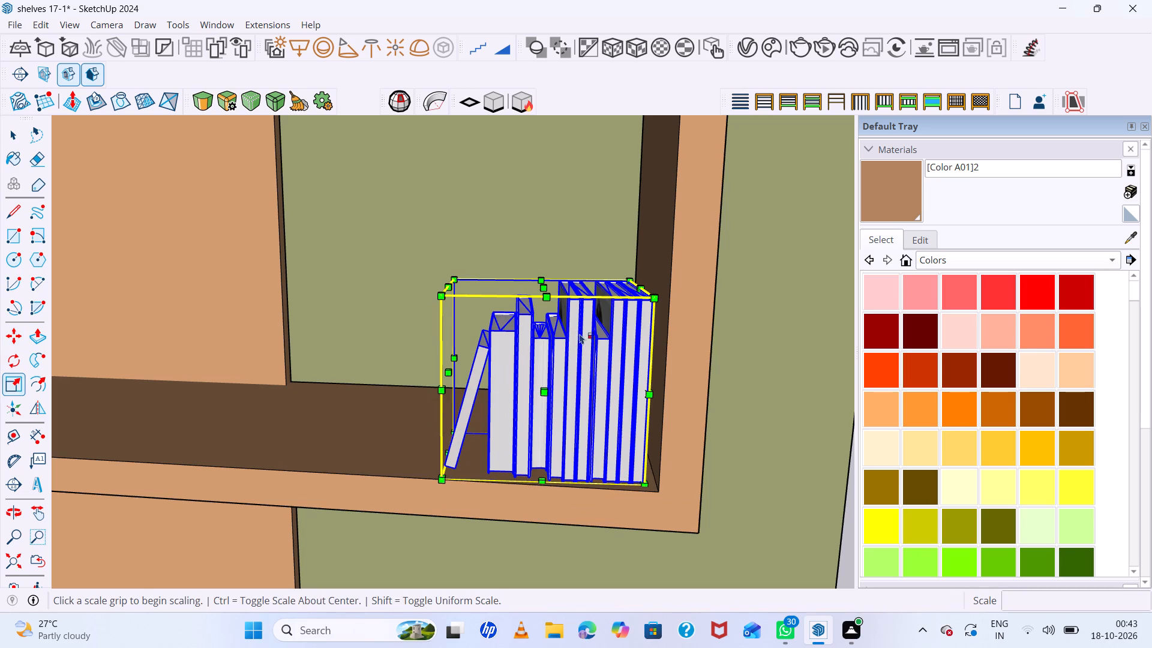
pyautogui.click(545, 286)
pyautogui.scroll(-12, 551, 311)
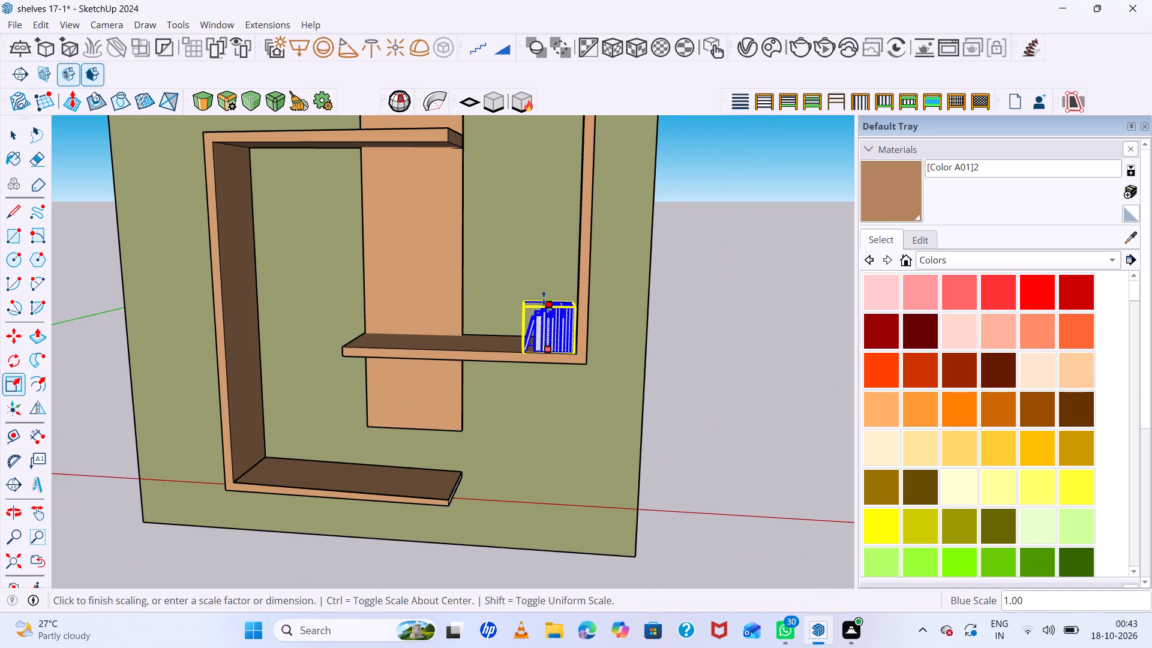
pyautogui.click(563, 217)
pyautogui.moveTo(532, 290); pyautogui.dragTo(815, 335, button='middle')
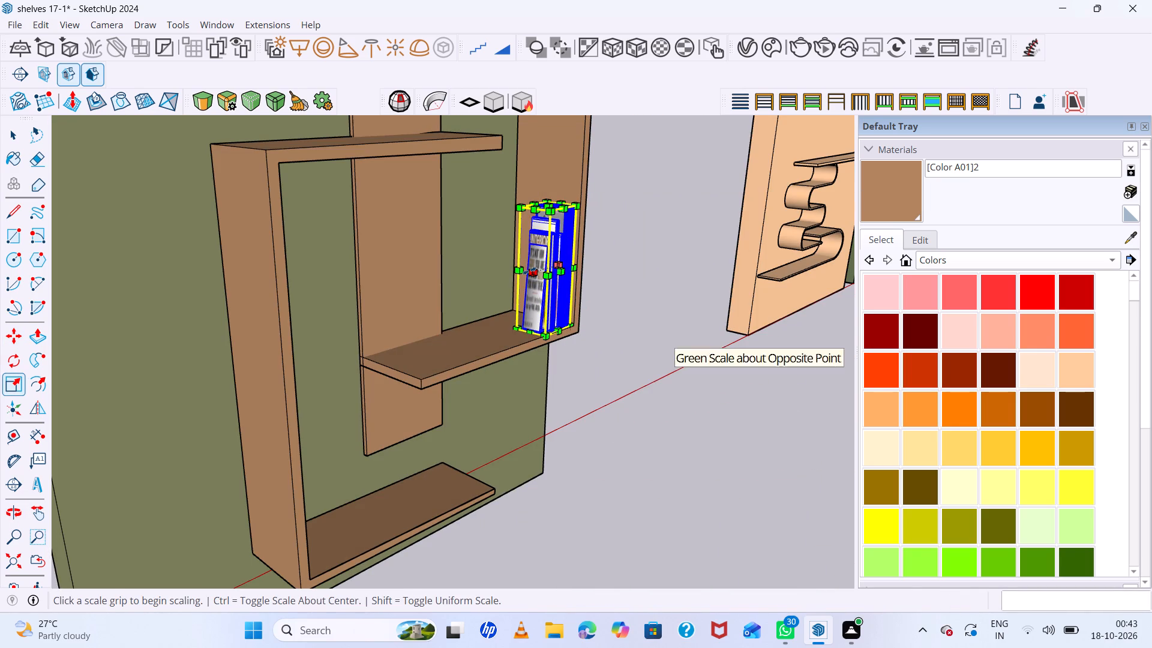
pyautogui.click(529, 271)
pyautogui.click(415, 291)
pyautogui.moveTo(562, 310); pyautogui.dragTo(303, 330, button='middle')
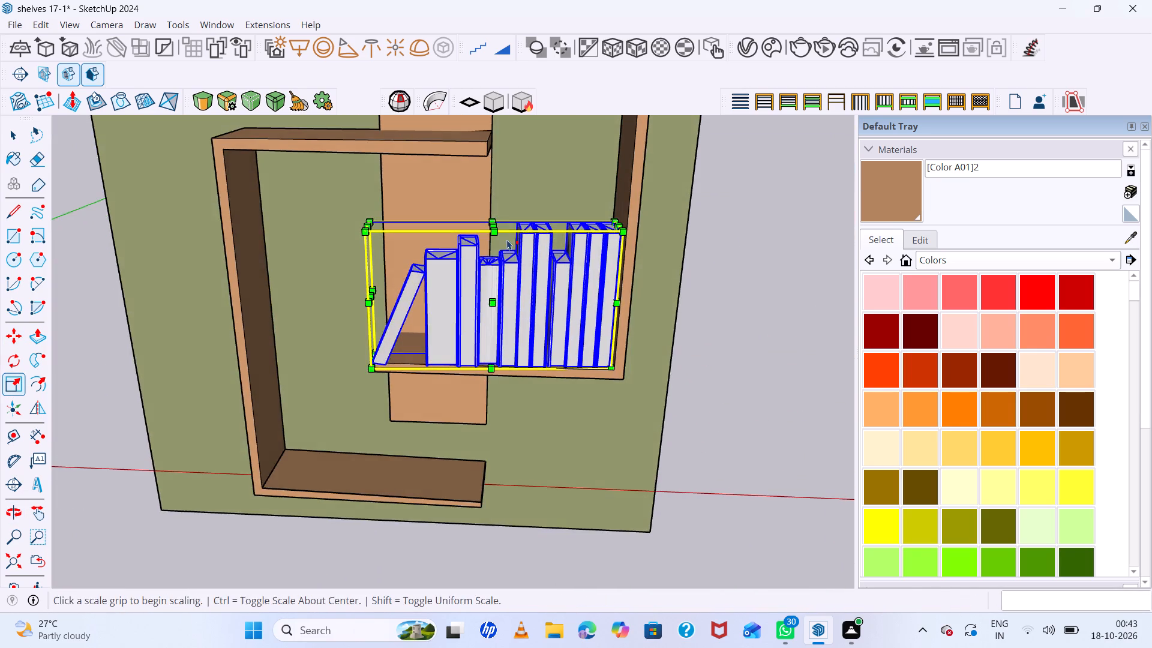
pyautogui.moveTo(507, 239); pyautogui.dragTo(536, 470, button='middle')
pyautogui.scroll(4, 512, 324)
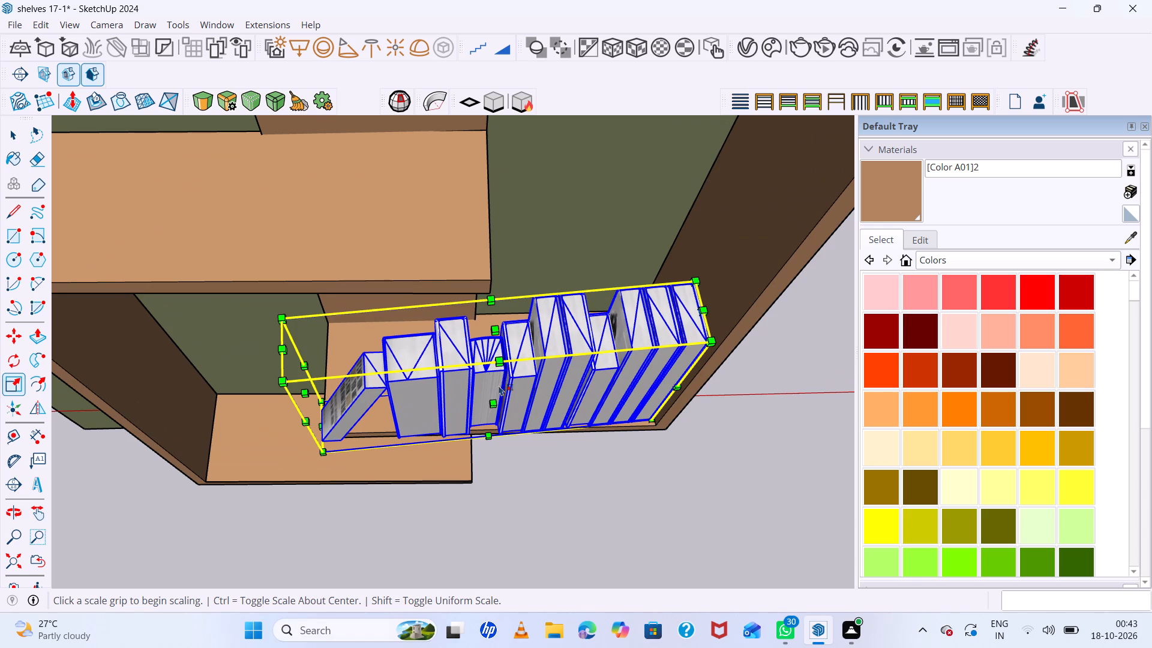
pyautogui.click(496, 403)
pyautogui.click(500, 444)
# Move the enlarged book set slightly back onto the upper box's bottom board and clear the selection.
pyautogui.moveTo(454, 367); pyautogui.dragTo(451, 250, button='middle')
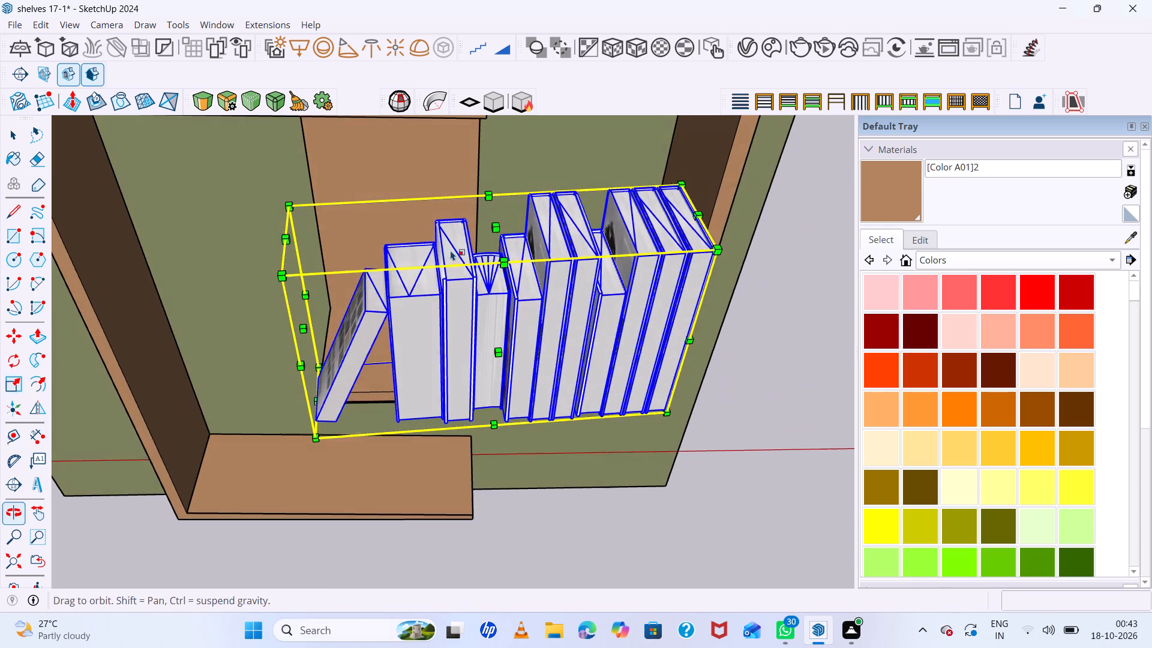
pyautogui.middleClick(451, 251)
pyautogui.moveTo(451, 250); pyautogui.dragTo(451, 251, button='middle')
pyautogui.press('m')
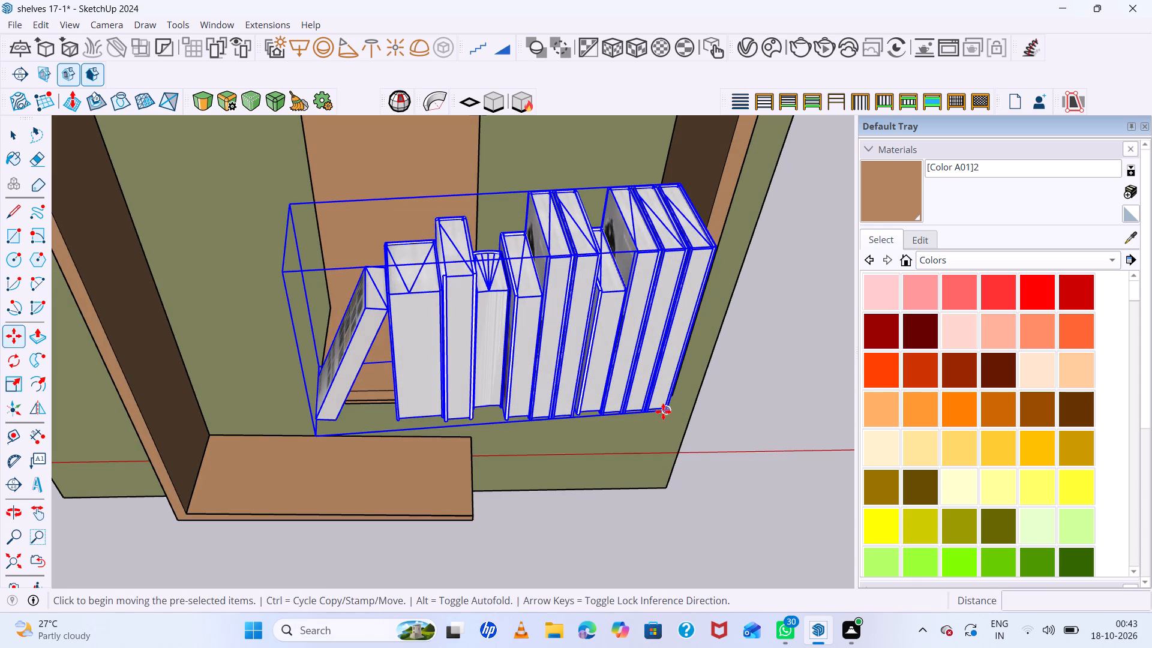
pyautogui.click(663, 412)
pyautogui.click(660, 383)
pyautogui.moveTo(402, 373); pyautogui.dragTo(591, 388, button='middle')
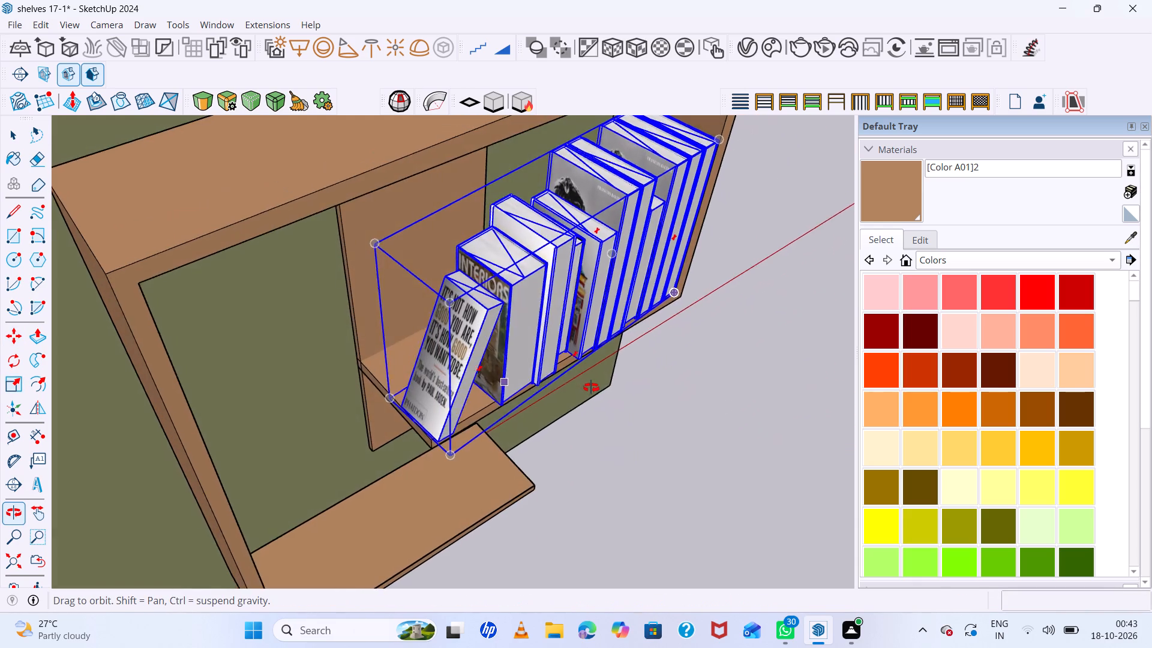
pyautogui.moveTo(591, 388); pyautogui.dragTo(412, 365, button='middle')
pyautogui.middleClick(412, 365)
pyautogui.scroll(-11, 459, 352)
pyautogui.moveTo(587, 350); pyautogui.dragTo(583, 293, button='middle')
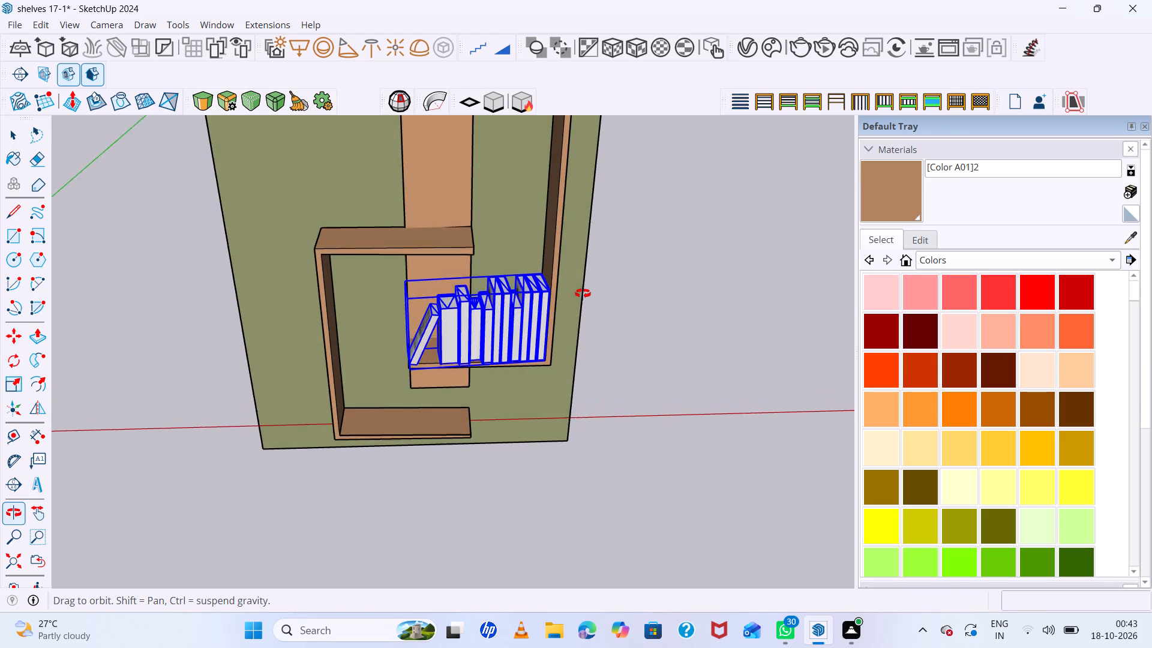
pyautogui.moveTo(583, 293); pyautogui.dragTo(583, 291, button='middle')
pyautogui.press('space')
pyautogui.click(687, 327)
# Examine the book set's fit and proportions on the box wall shelf from different angles and distances.
pyautogui.scroll(-7, 584, 406)
pyautogui.moveTo(596, 370); pyautogui.dragTo(540, 115, button='middle')
pyautogui.moveTo(525, 58); pyautogui.dragTo(518, 28, button='middle')
pyautogui.scroll(2, 539, 260)
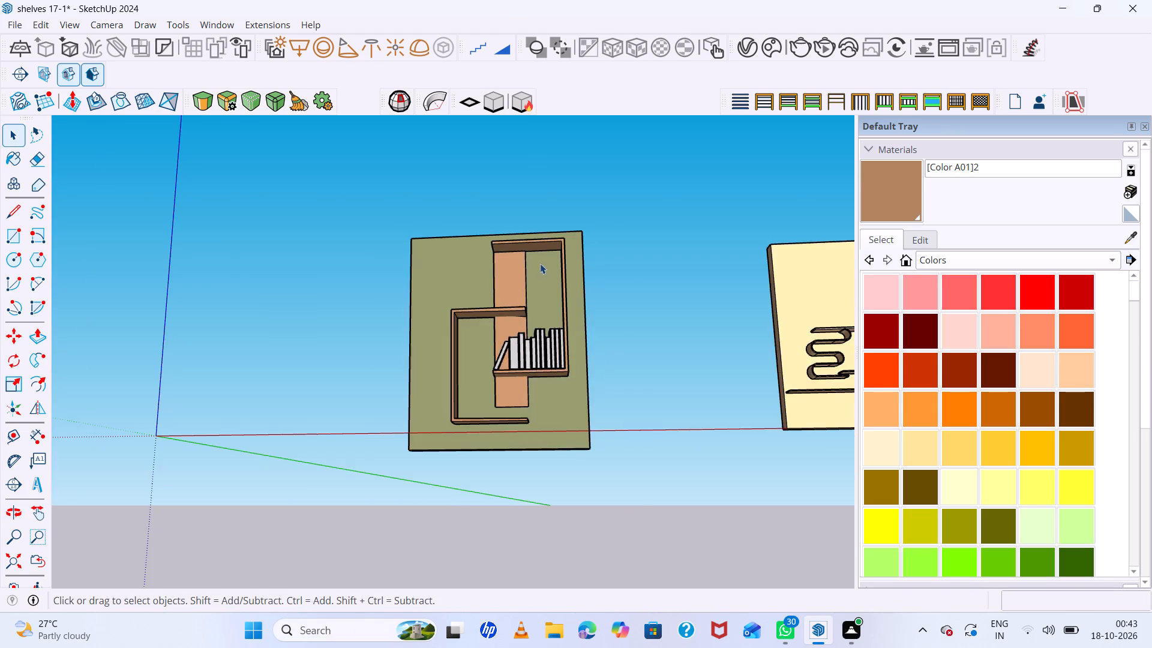
pyautogui.scroll(12, 540, 263)
pyautogui.scroll(-8, 456, 296)
pyautogui.moveTo(442, 251); pyautogui.dragTo(493, 322, button='middle')
pyautogui.scroll(-6, 493, 310)
pyautogui.moveTo(565, 354); pyautogui.dragTo(509, 307, button='middle')
pyautogui.middleClick(509, 307)
pyautogui.scroll(-7, 508, 307)
pyautogui.moveTo(575, 326); pyautogui.dragTo(581, 391, button='middle')
pyautogui.scroll(6, 503, 298)
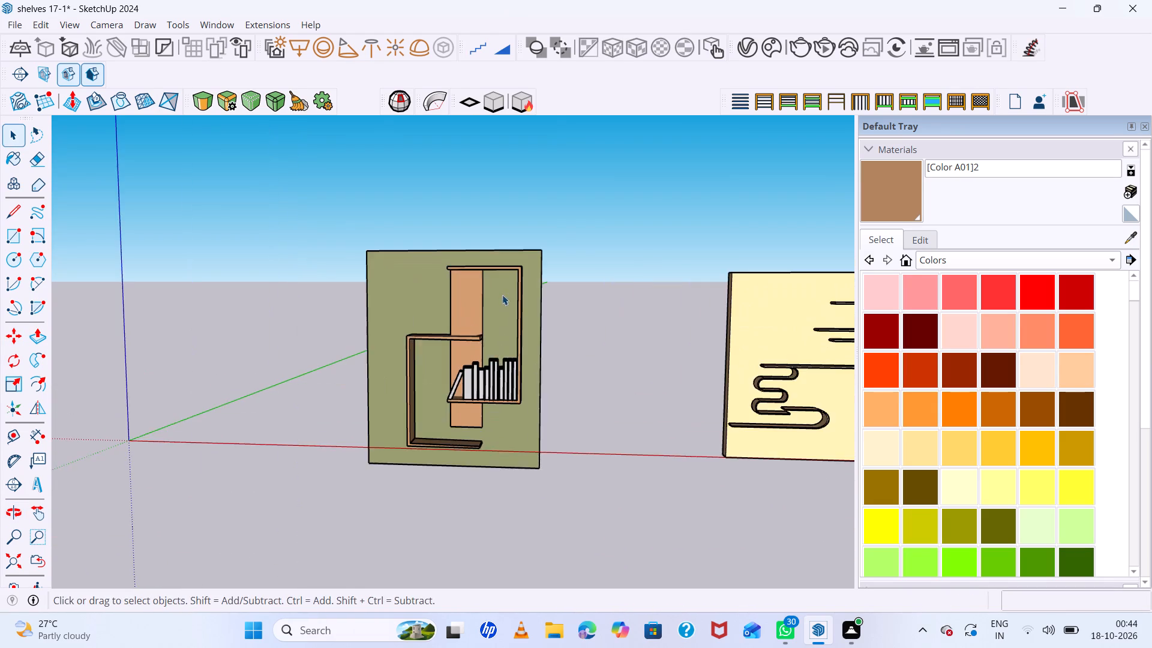
pyautogui.moveTo(502, 295); pyautogui.dragTo(557, 323, button='middle')
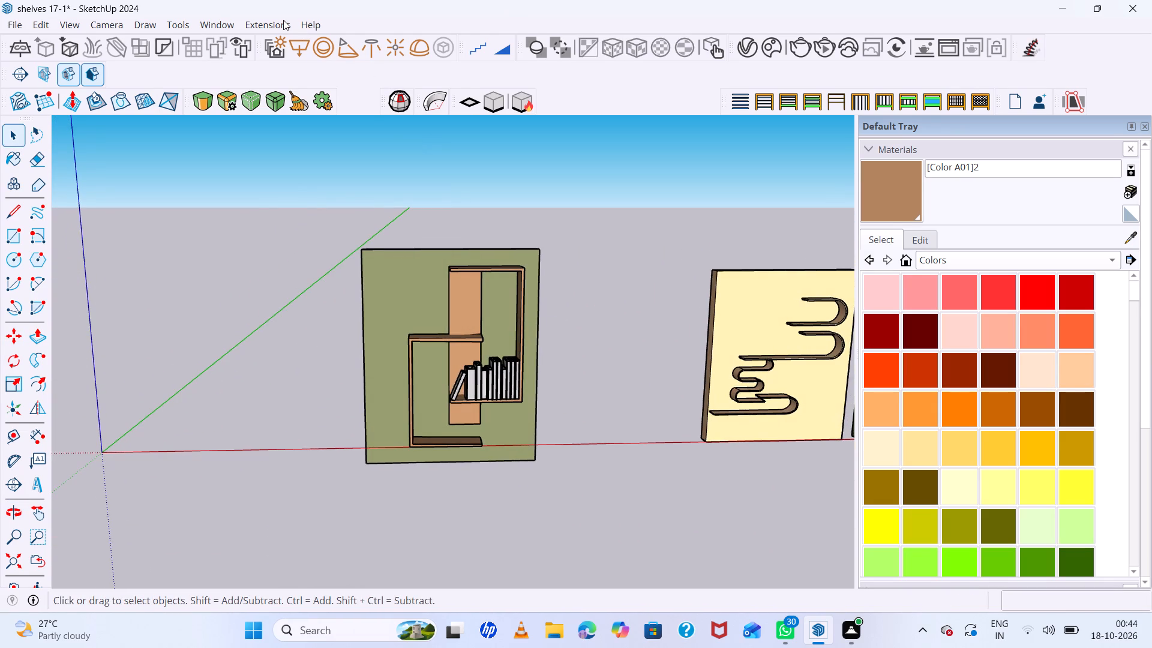
# Search the 3D Warehouse for "decorative items".
pyautogui.click(283, 20)
pyautogui.doubleClick(226, 26)
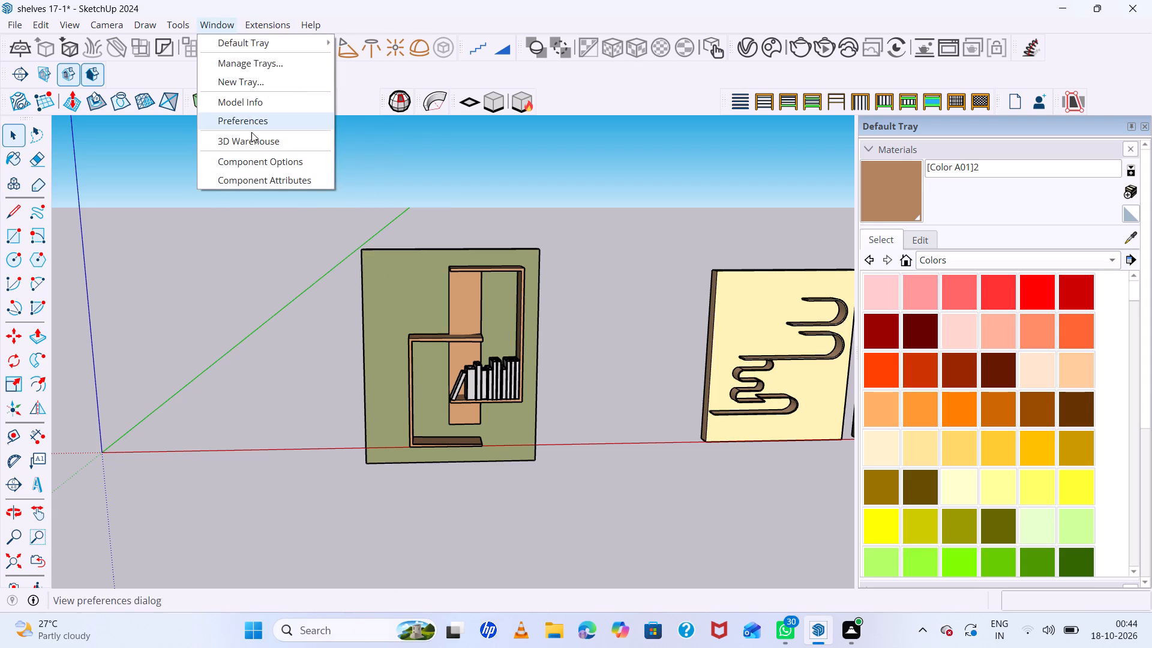
pyautogui.click(252, 141)
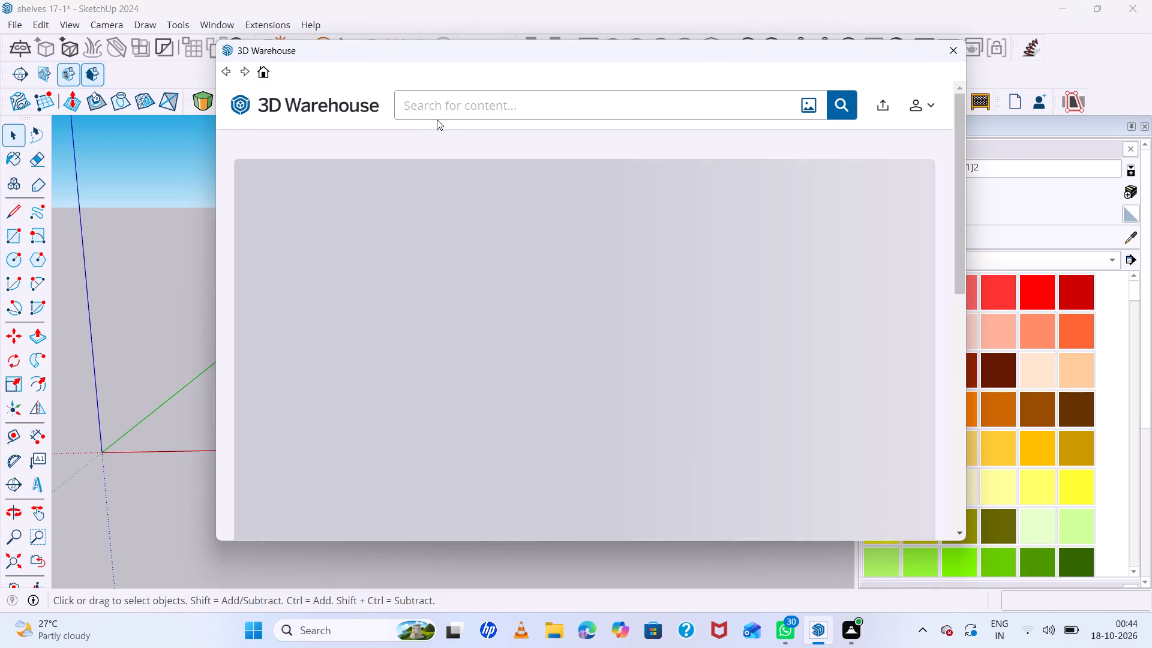
pyautogui.click(460, 110)
pyautogui.write('dec')
pyautogui.write('orative it')
pyautogui.write('ems')
pyautogui.press('Return')
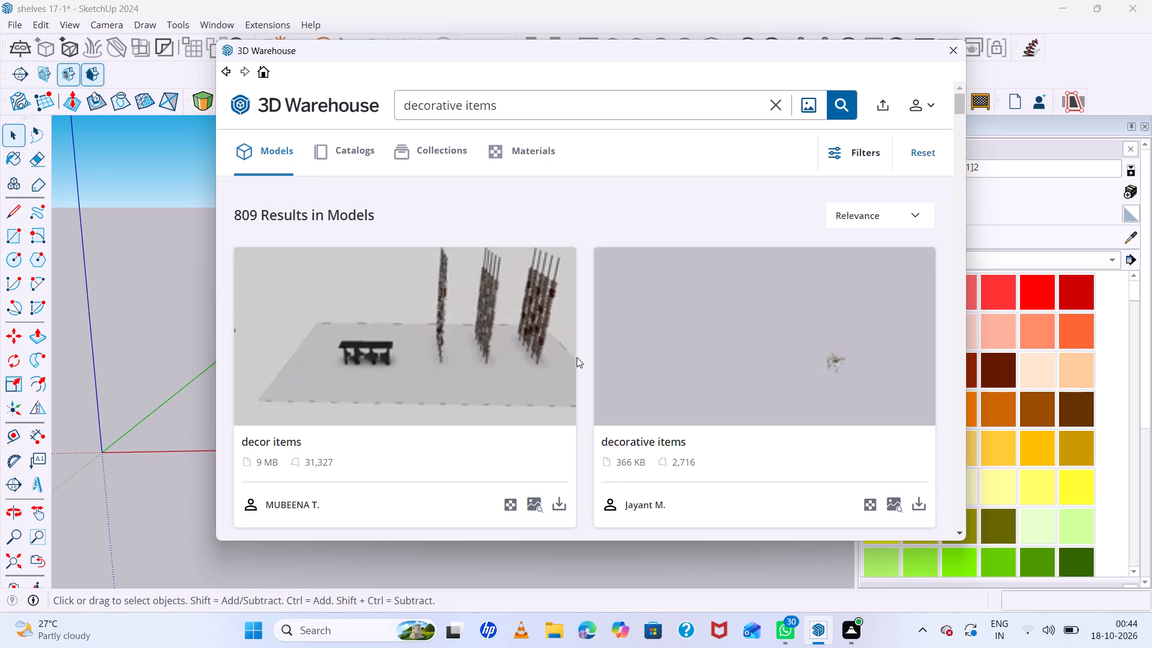
# Browse the decorative item models for accessories that would suit the box wall shelf.
pyautogui.scroll(-6, 577, 341)
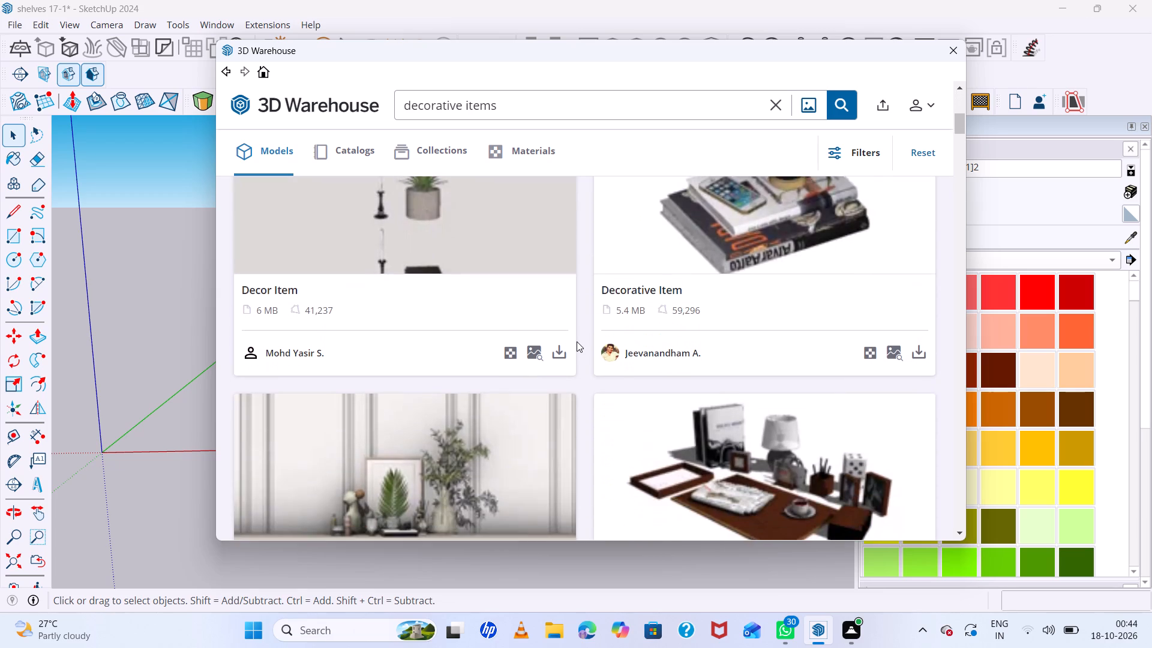
pyautogui.scroll(-10, 577, 341)
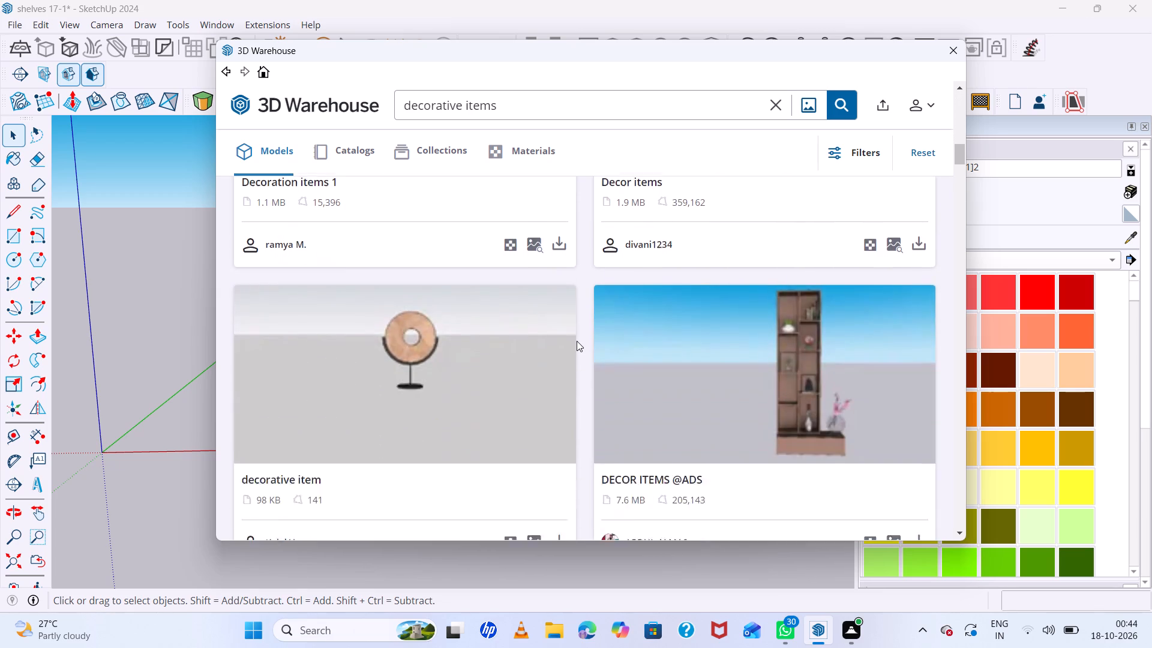
pyautogui.scroll(-10, 577, 341)
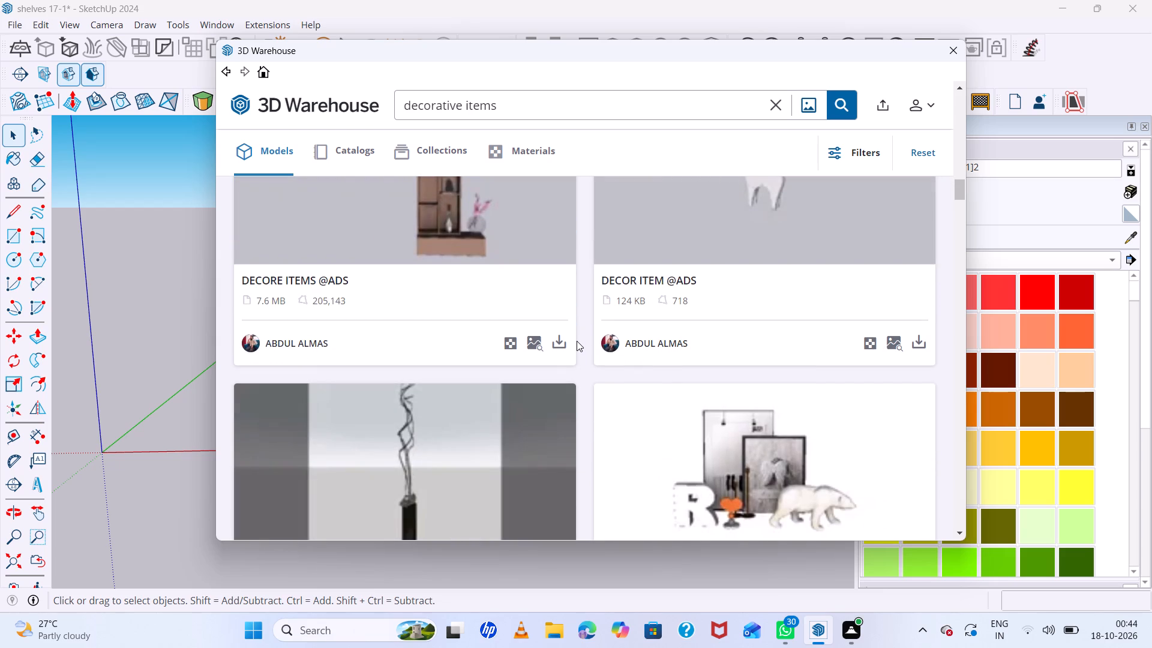
pyautogui.scroll(-5, 577, 341)
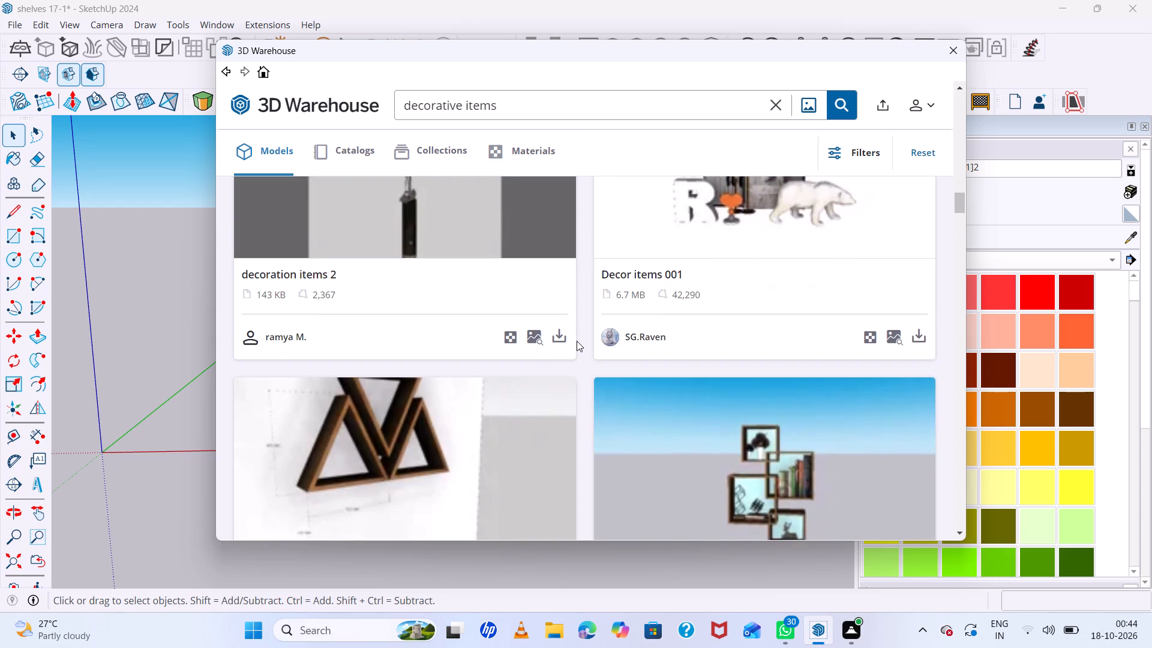
pyautogui.scroll(-3, 577, 341)
pyautogui.scroll(2, 760, 233)
pyautogui.scroll(-3, 760, 239)
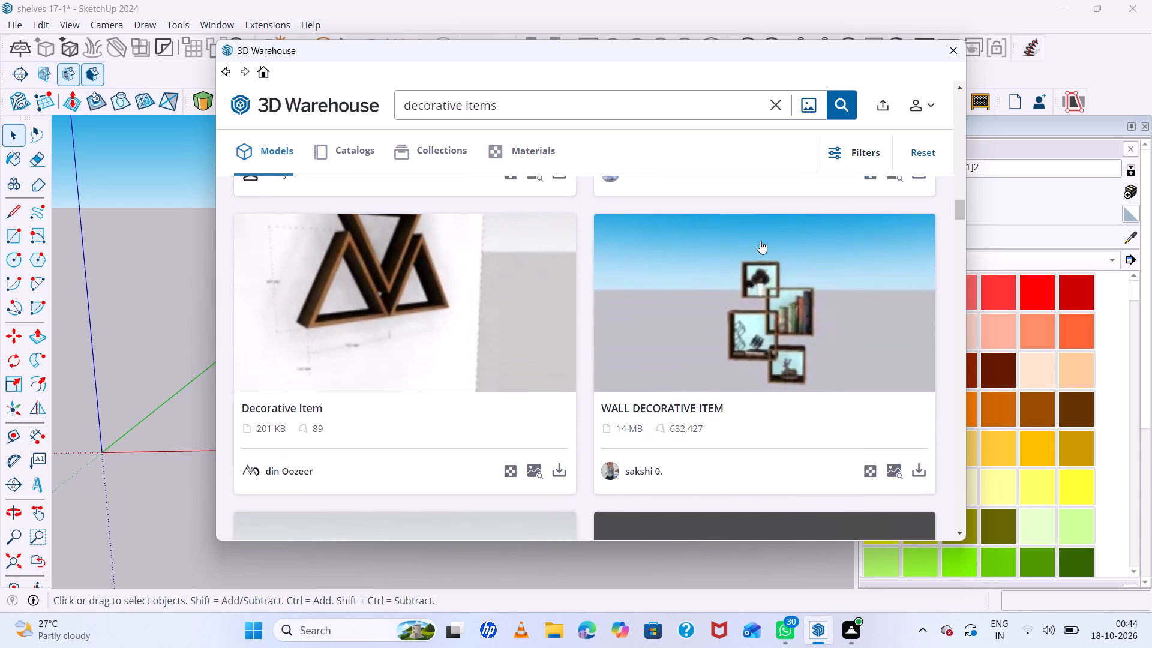
pyautogui.scroll(-9, 760, 241)
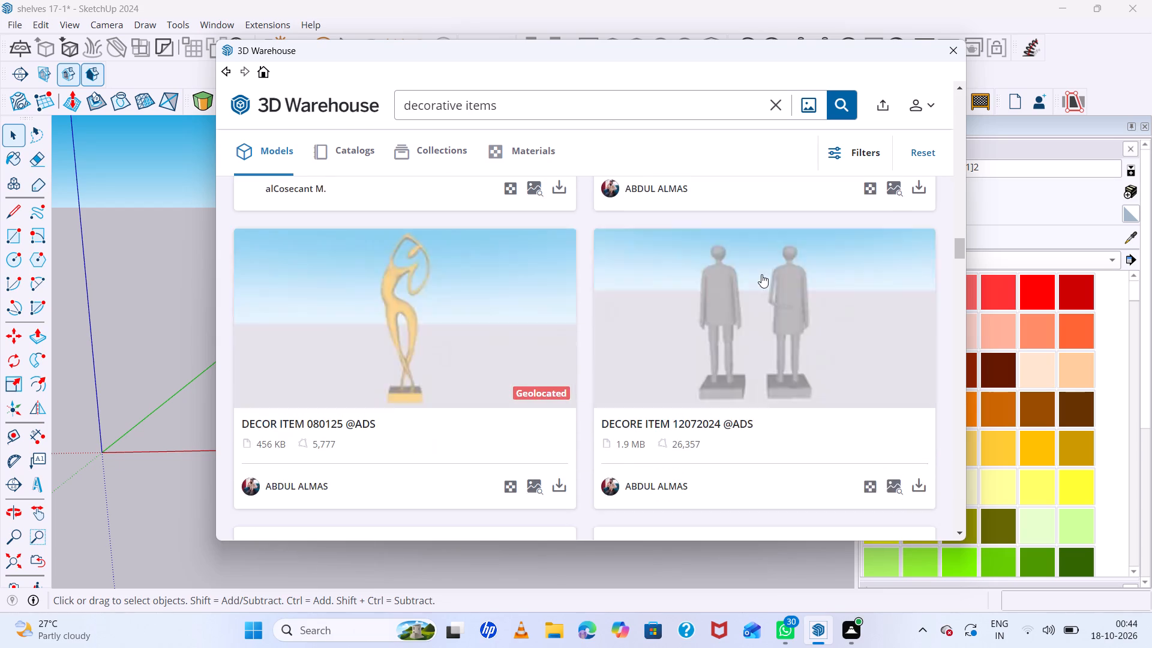
pyautogui.scroll(-5, 761, 274)
pyautogui.scroll(-2, 448, 250)
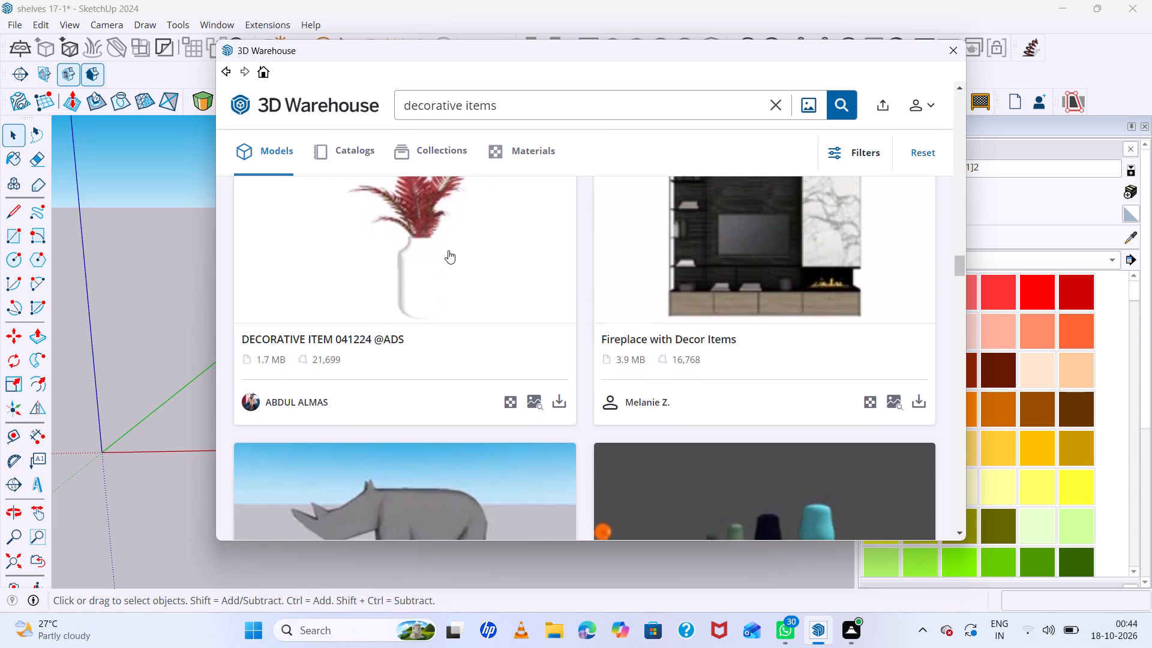
pyautogui.scroll(-10, 448, 250)
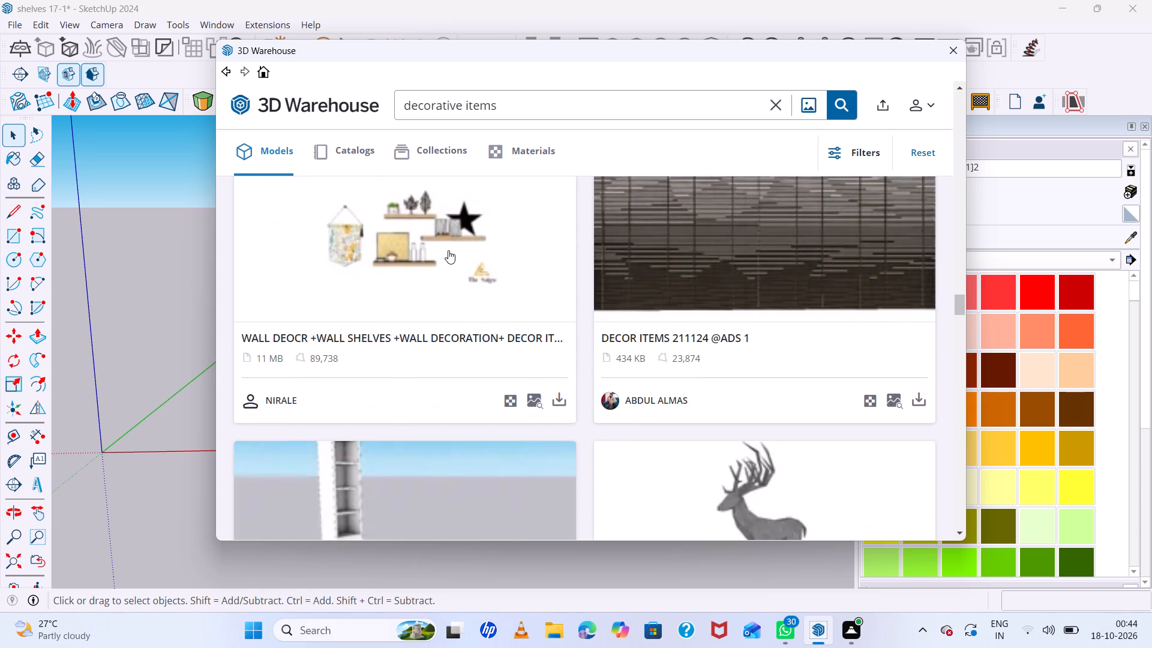
pyautogui.scroll(-10, 448, 250)
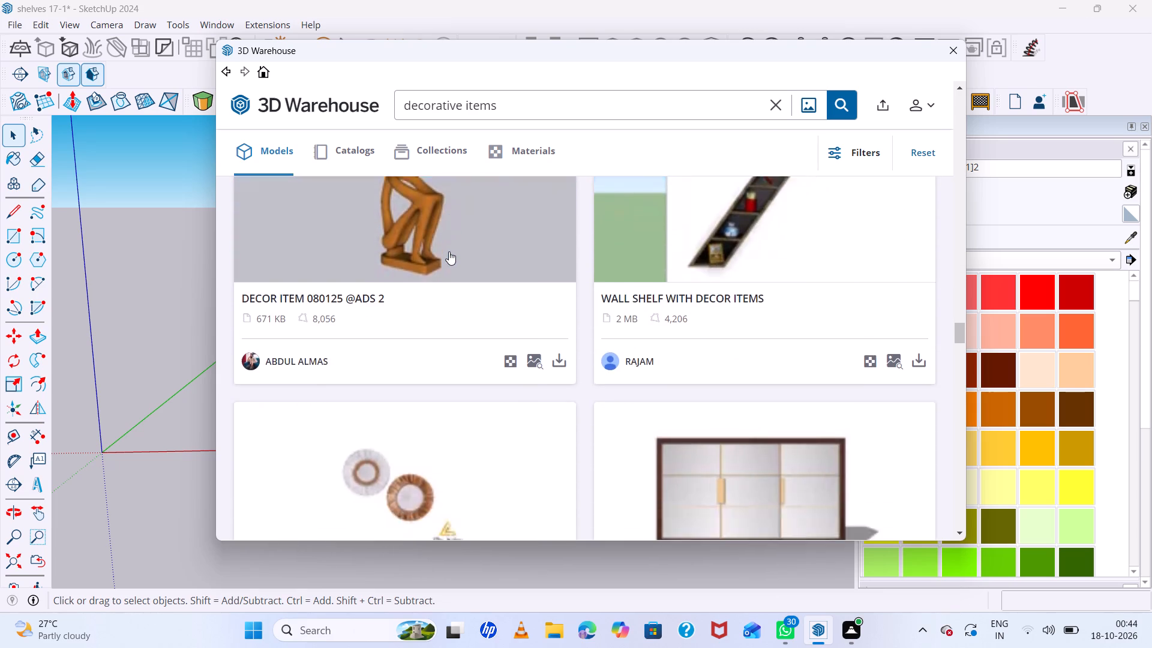
pyautogui.scroll(-8, 449, 251)
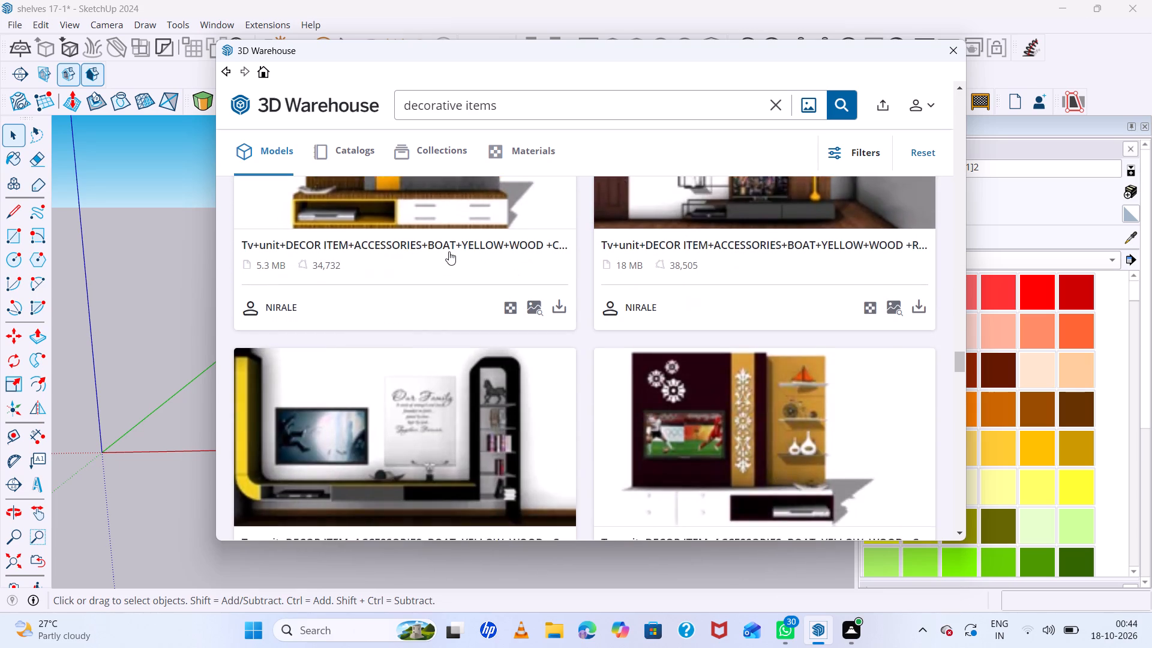
pyautogui.scroll(-4, 449, 251)
pyautogui.scroll(-3, 561, 262)
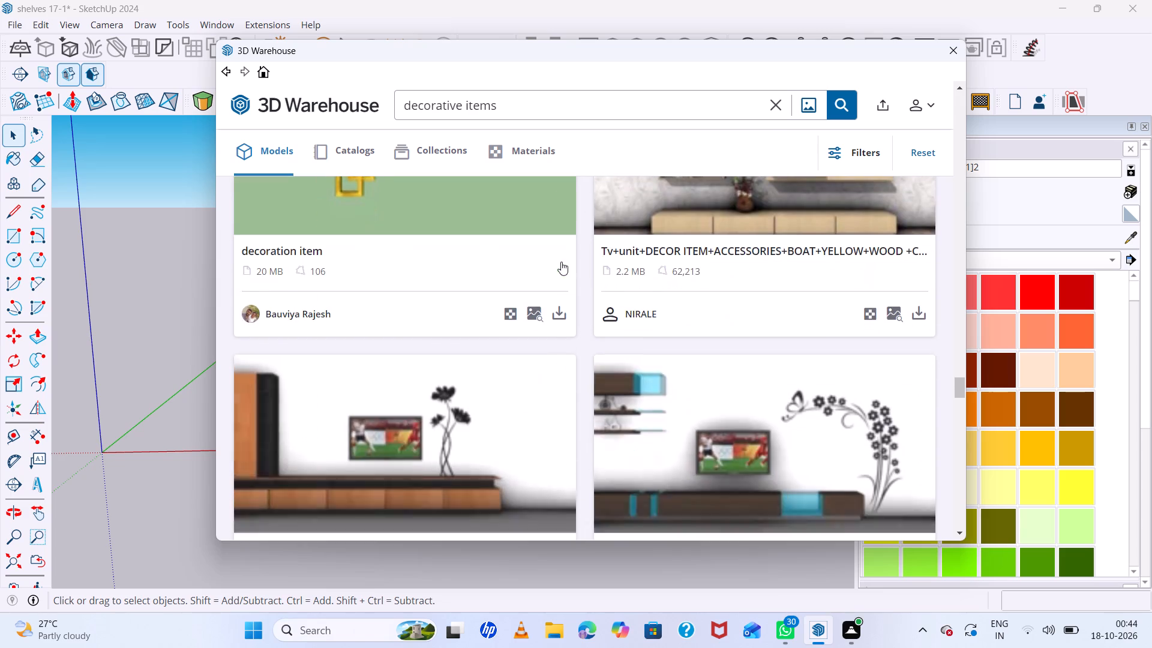
pyautogui.scroll(-2, 562, 278)
pyautogui.scroll(6, 562, 280)
pyautogui.scroll(5, 724, 333)
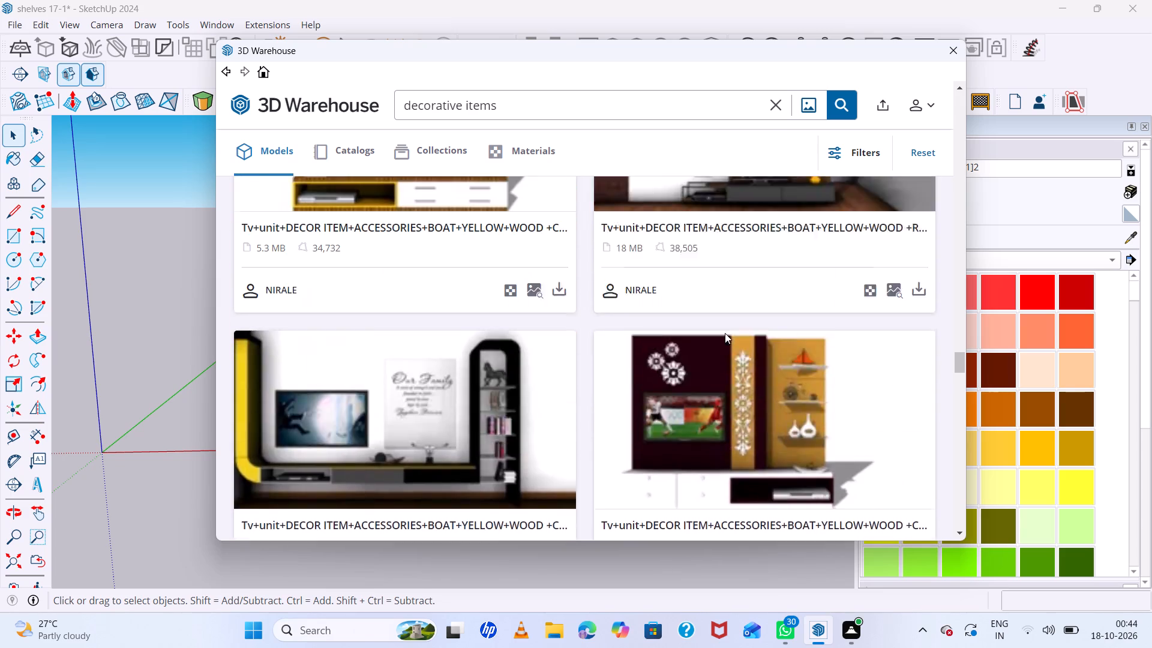
pyautogui.scroll(-2, 763, 387)
# Load the maroon and yellow TV unit with the boat and vases into the model and place it beside the box wall shelf, near the origin.
pyautogui.click(755, 376)
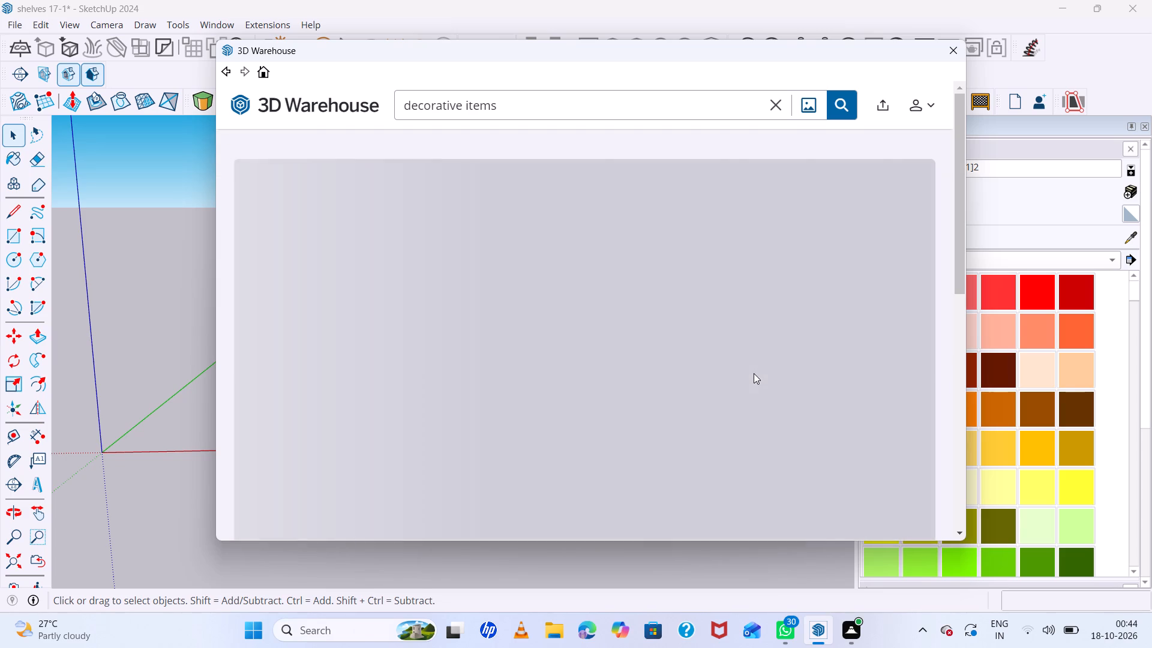
pyautogui.scroll(-6, 626, 370)
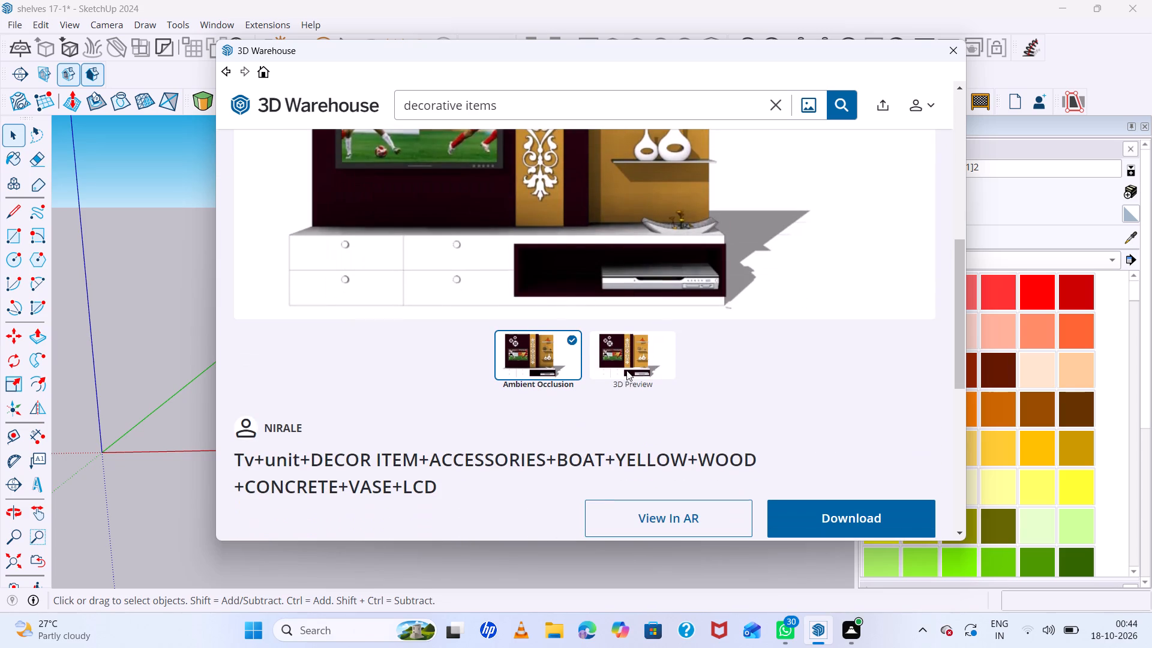
pyautogui.click(820, 511)
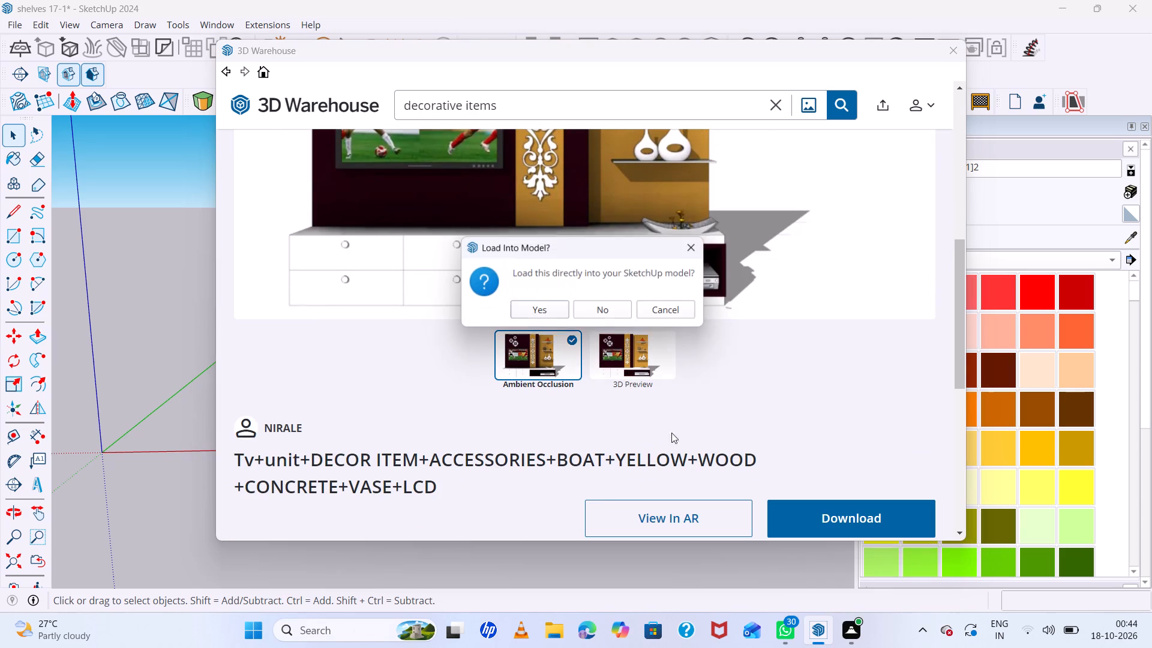
pyautogui.click(542, 316)
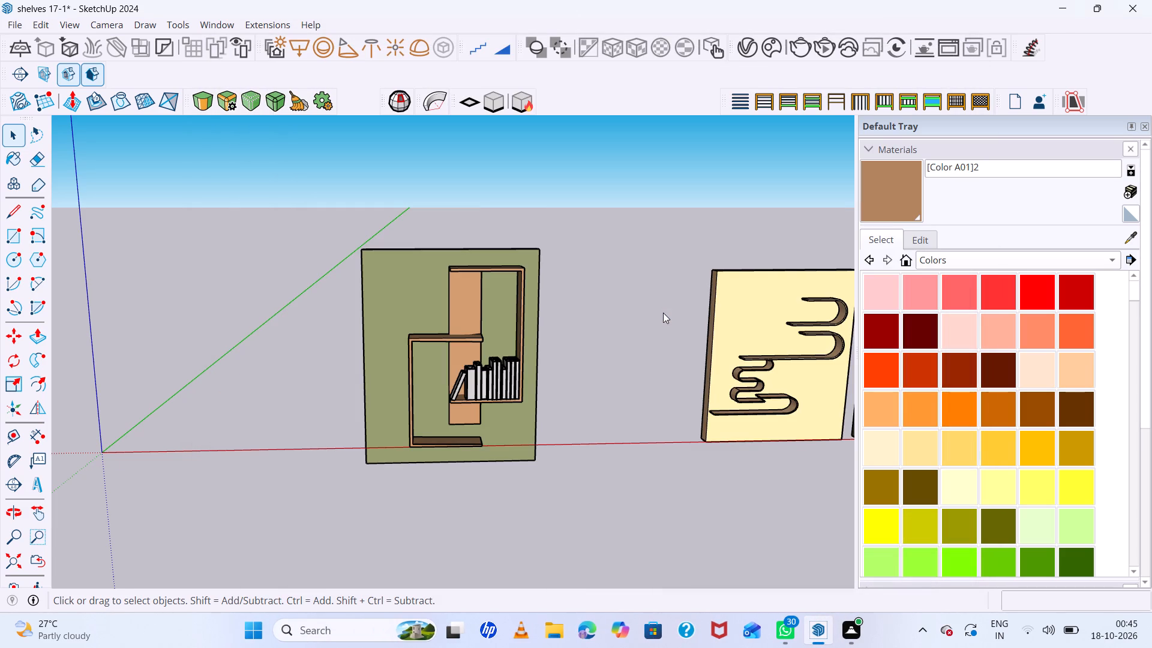
pyautogui.scroll(-8, 174, 389)
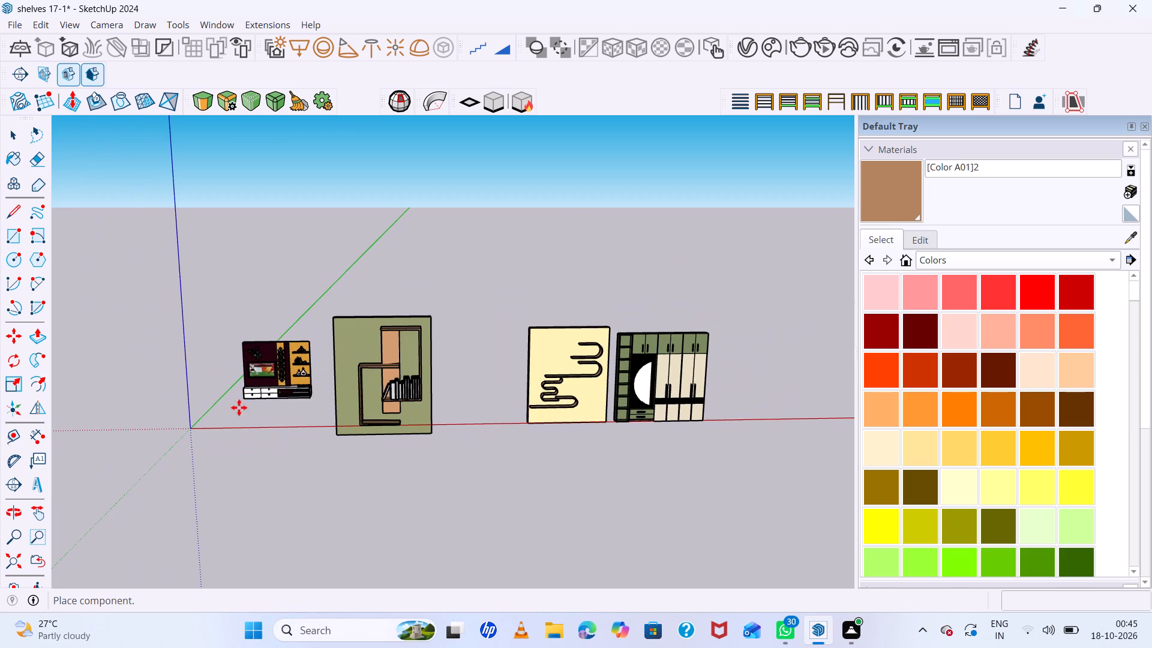
pyautogui.click(235, 414)
# Explode the imported TV unit so its shelf decorations can be selected separately, and clear the selection.
pyautogui.scroll(20, 302, 391)
pyautogui.scroll(1, 302, 391)
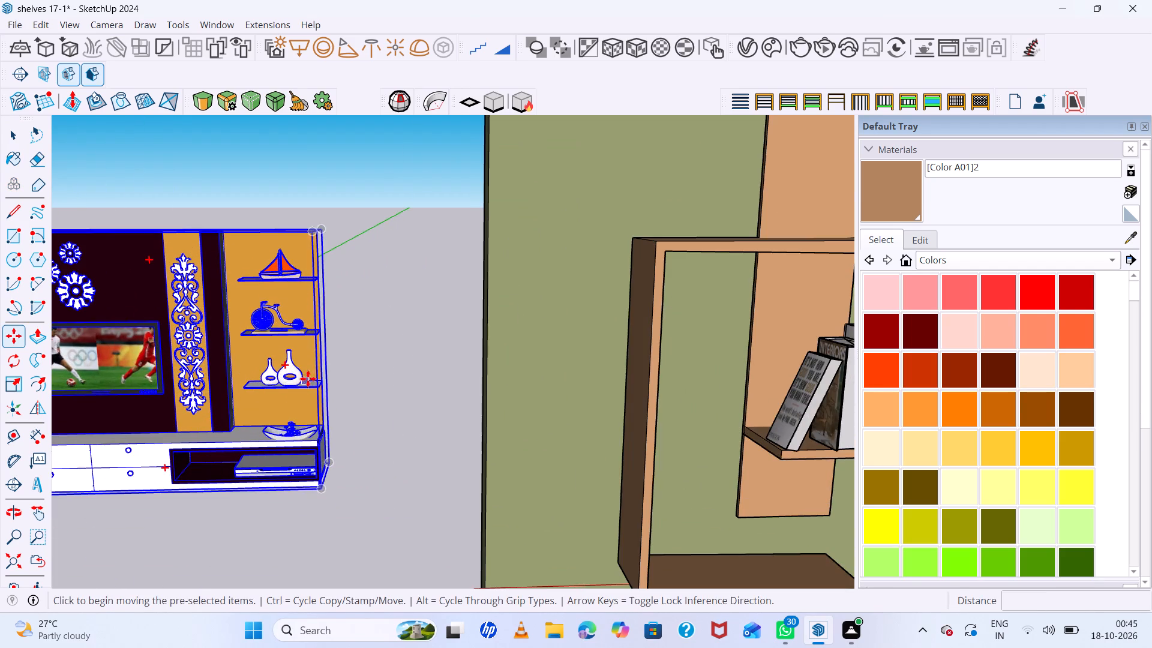
pyautogui.rightClick(308, 379)
pyautogui.click(355, 121)
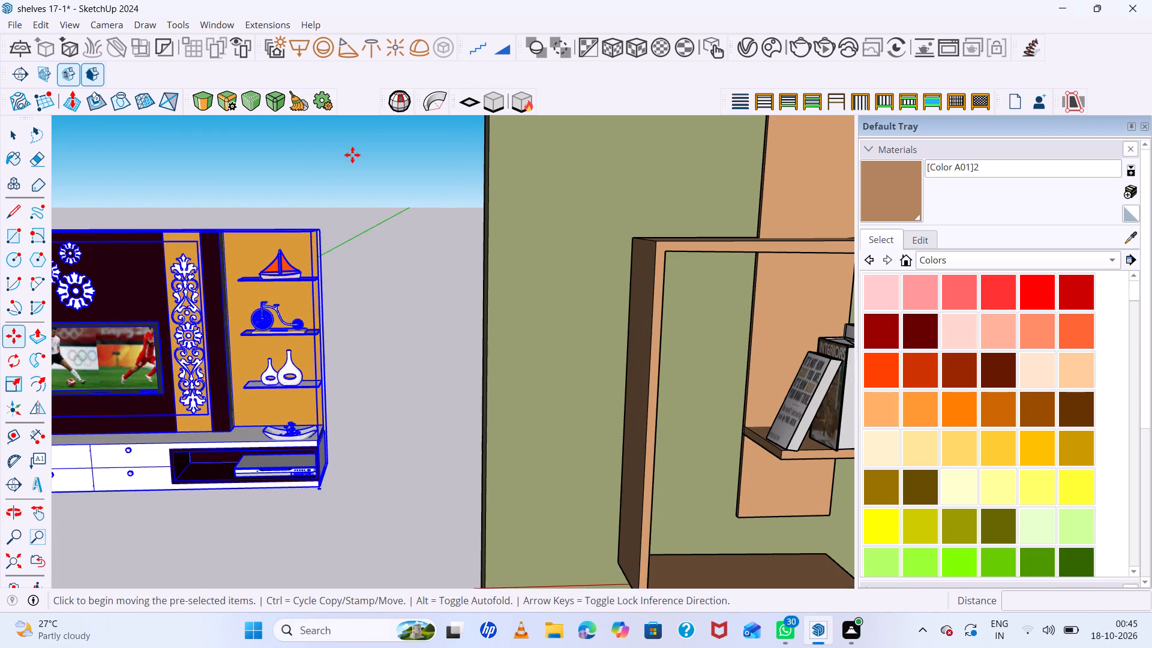
pyautogui.scroll(12, 281, 338)
pyautogui.rightClick(452, 643)
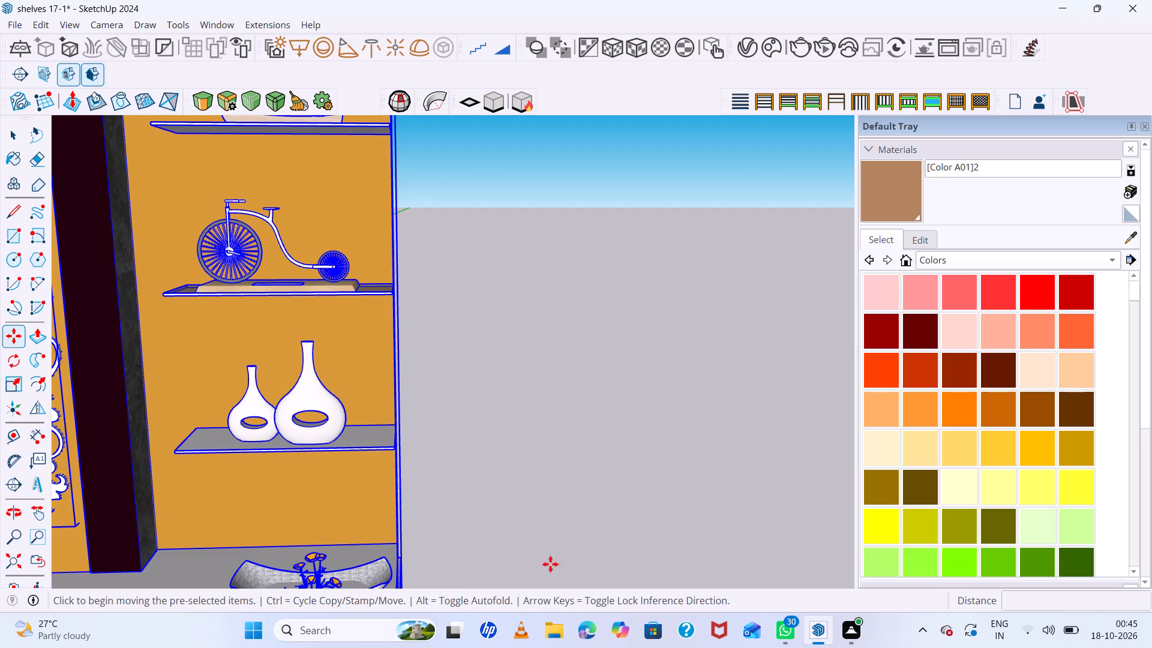
pyautogui.rightClick(373, 413)
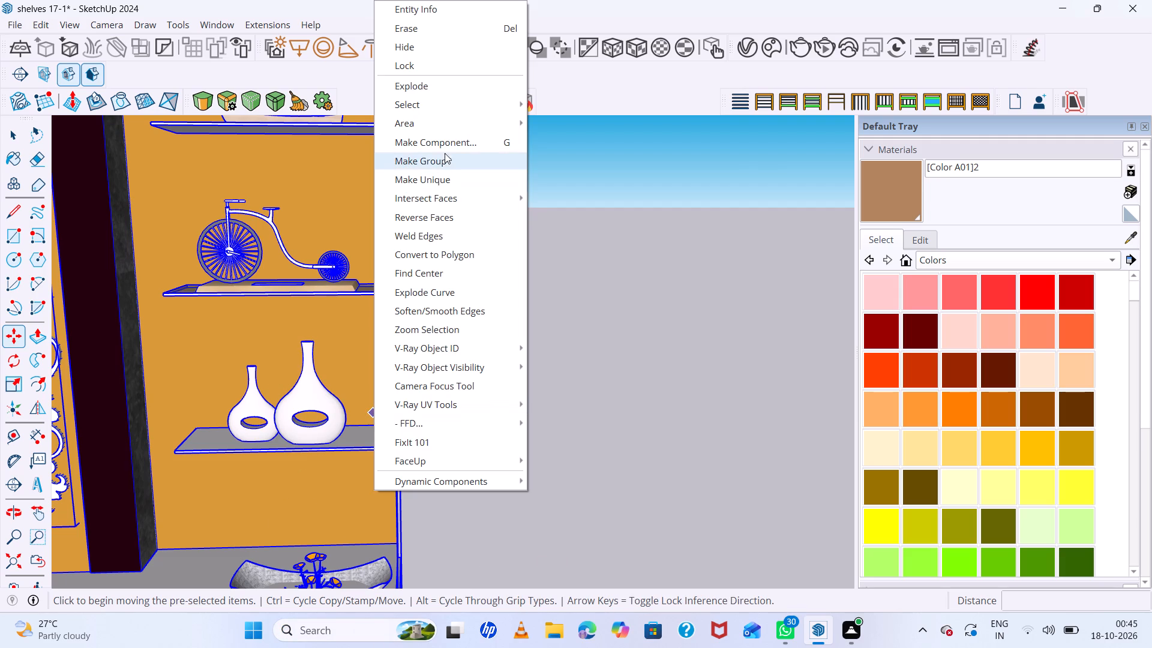
pyautogui.click(445, 82)
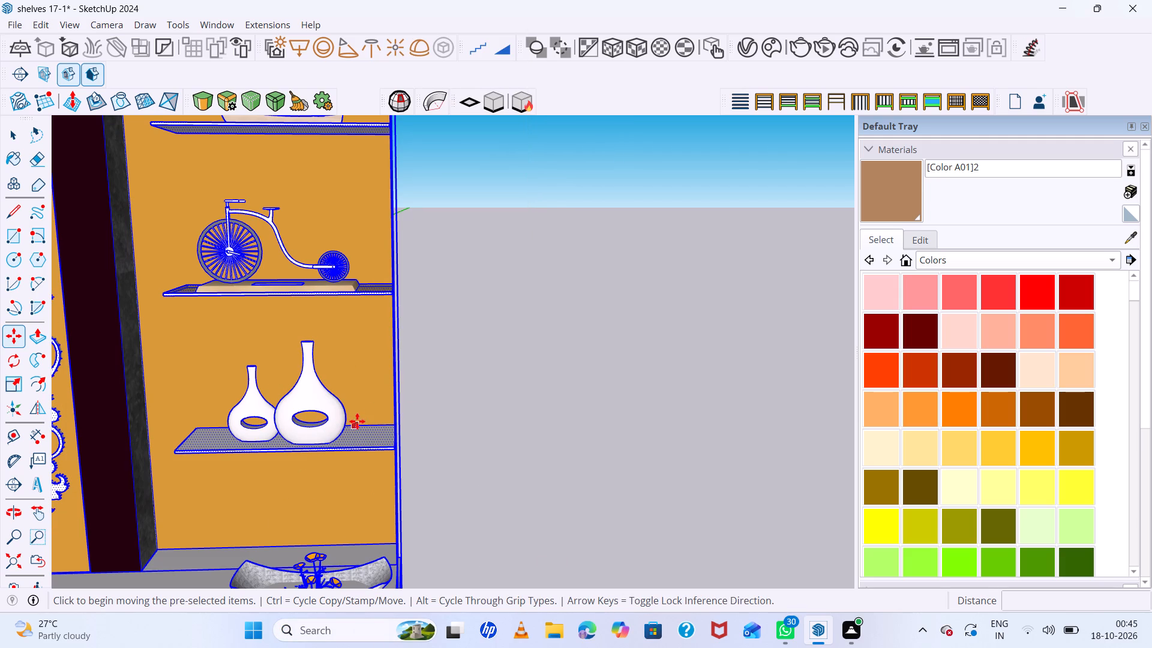
pyautogui.press('space')
pyautogui.click(463, 392)
# Move the two white vases together from the TV unit's shelf onto the lower box's top board on the box wall shelf.
pyautogui.click(324, 403)
pyautogui.doubleClick(317, 406)
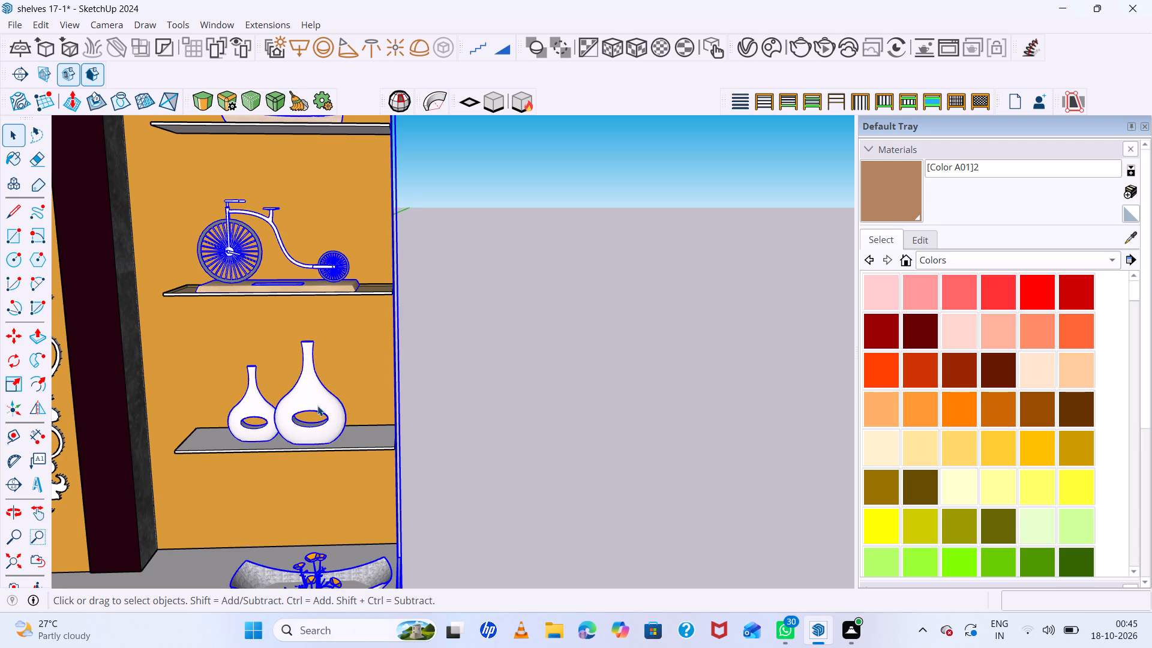
pyautogui.tripleClick(319, 404)
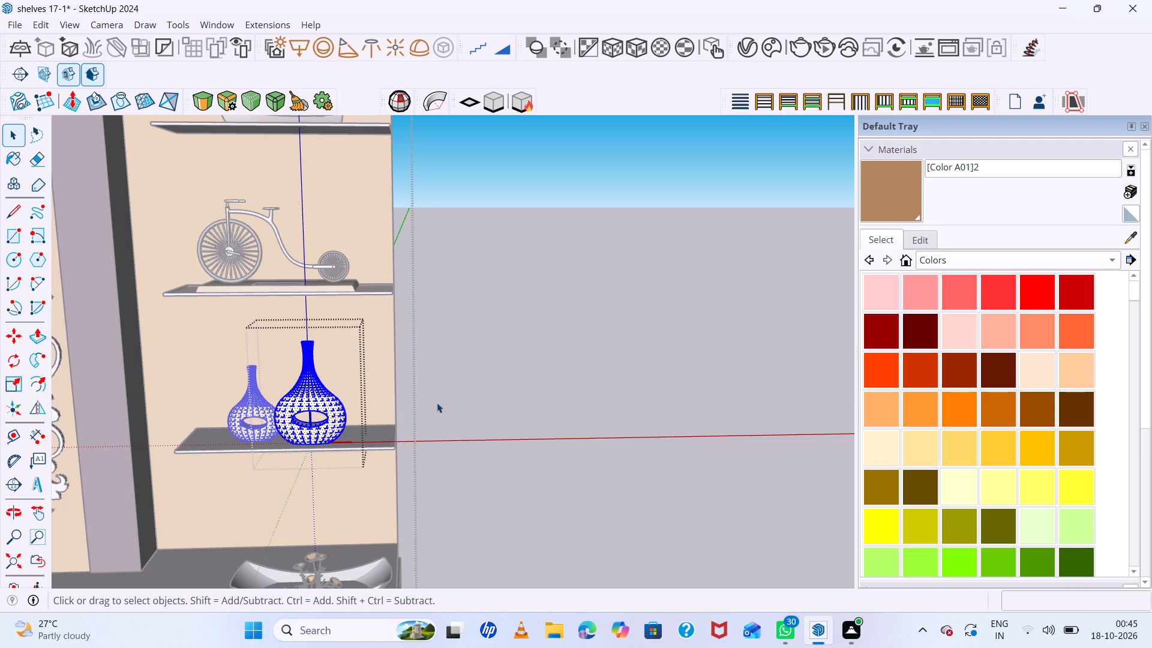
pyautogui.click(464, 404)
pyautogui.click(316, 404)
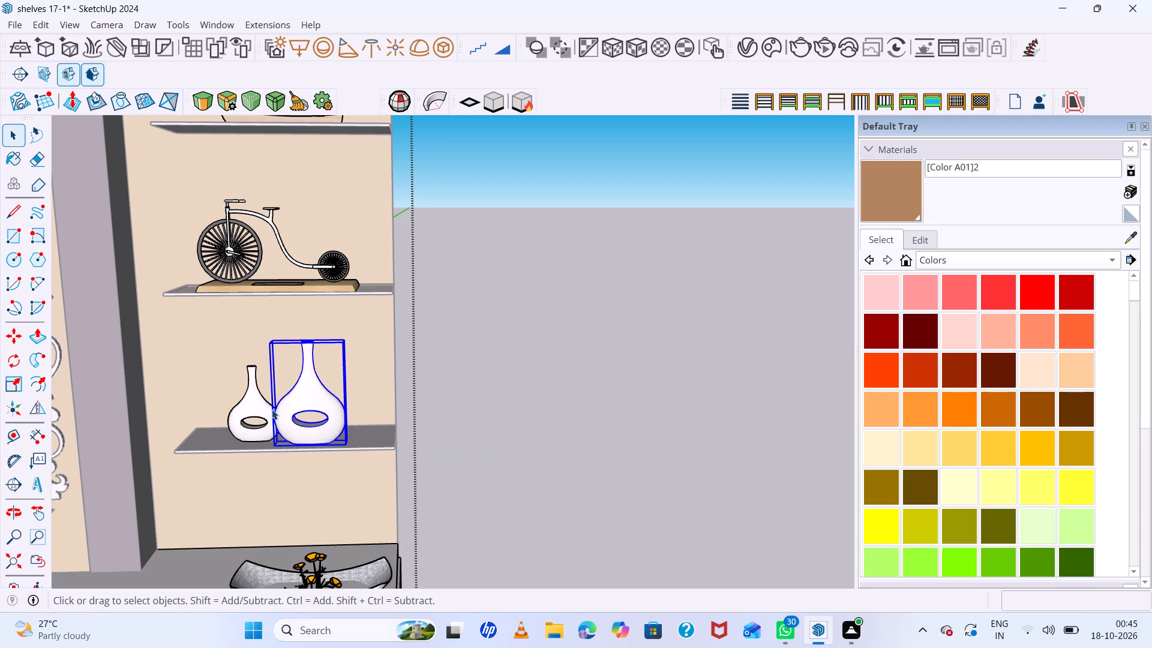
pyautogui.keyDown('shift'); pyautogui.click(263, 401); pyautogui.keyUp('shift')
pyautogui.press('m')
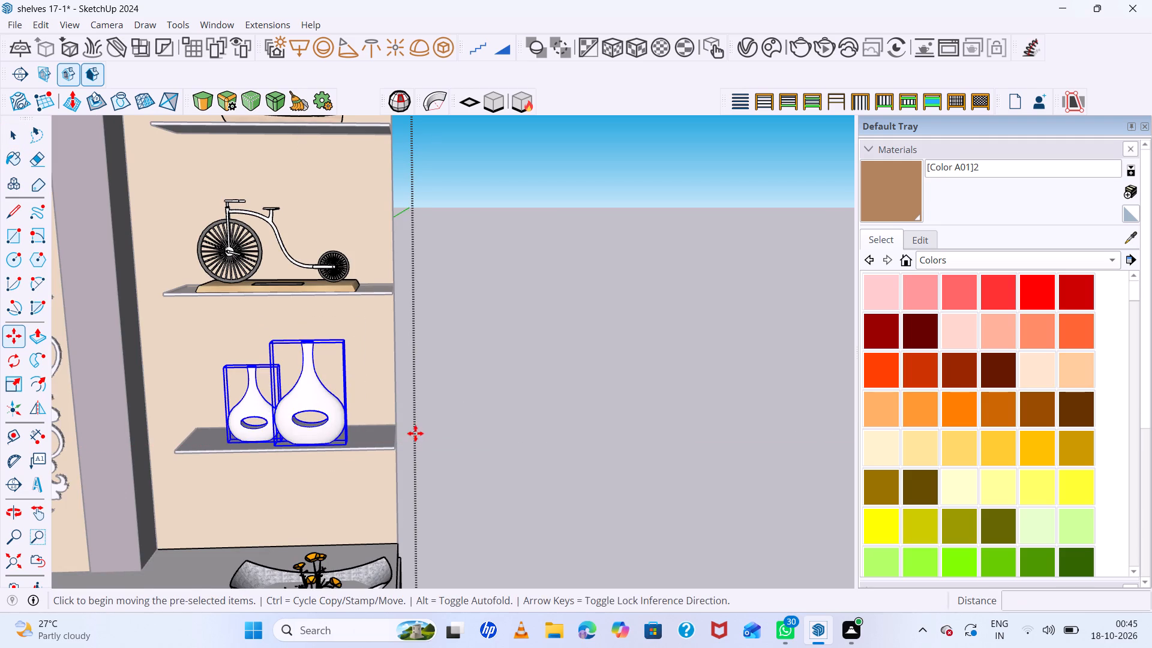
pyautogui.click(338, 445)
pyautogui.scroll(-18, 467, 482)
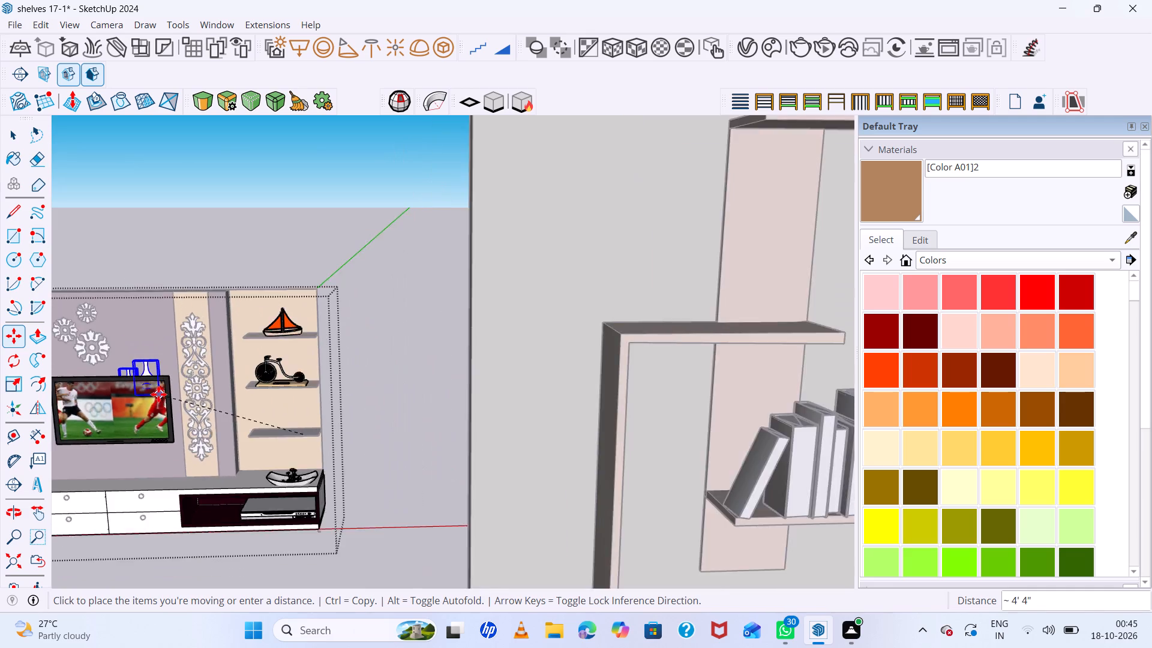
pyautogui.scroll(-14, 158, 394)
pyautogui.scroll(20, 326, 389)
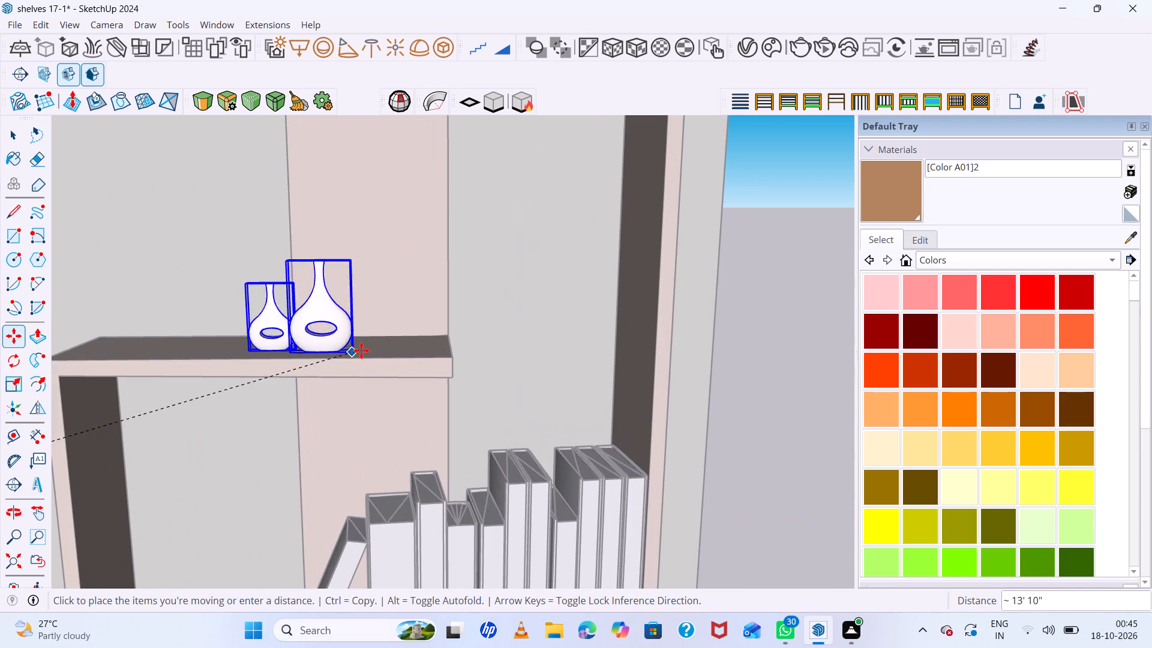
pyautogui.click(367, 350)
# Scale the two vases up in height on the lower box's top board.
pyautogui.scroll(5, 375, 350)
pyautogui.moveTo(375, 350); pyautogui.dragTo(403, 415, button='middle')
pyautogui.scroll(-8, 413, 386)
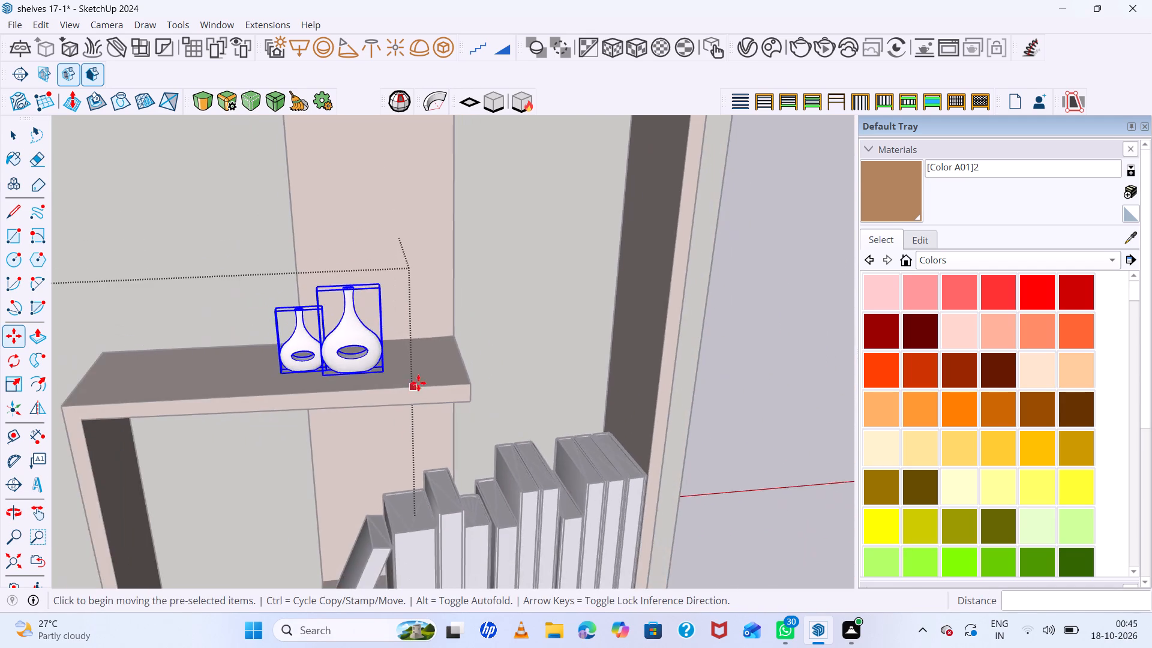
pyautogui.scroll(6, 355, 341)
pyautogui.press('s')
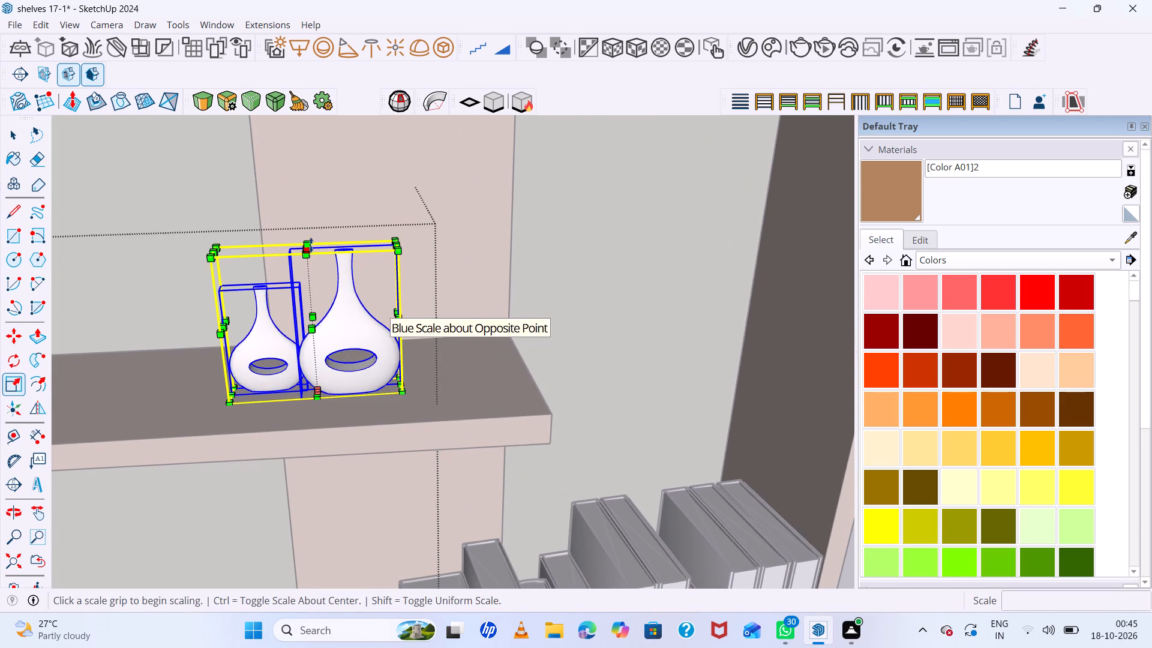
pyautogui.scroll(6, 309, 243)
pyautogui.click(304, 251)
pyautogui.scroll(-5, 310, 187)
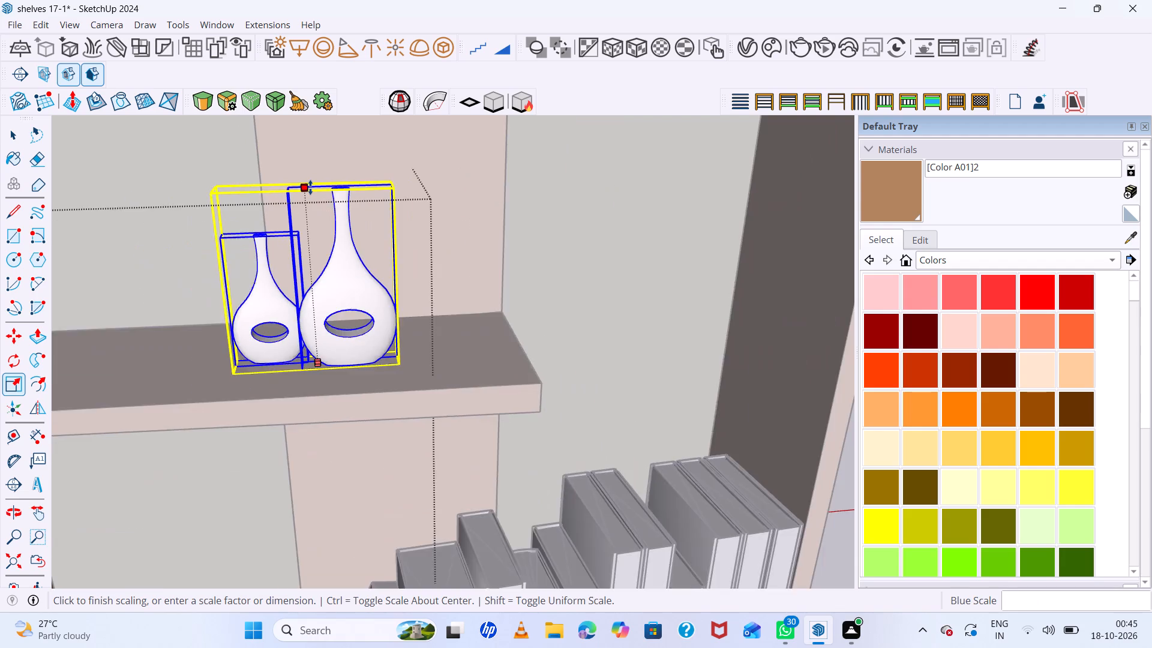
pyautogui.scroll(-11, 310, 187)
pyautogui.click(305, 154)
# Enlarge the two vases in depth, widen them along the shelf by about 1.09, and deepen them again by about 1.30.
pyautogui.moveTo(260, 231); pyautogui.dragTo(524, 344, button='middle')
pyautogui.middleClick(527, 344)
pyautogui.scroll(5, 419, 302)
pyautogui.scroll(3, 451, 349)
pyautogui.click(388, 315)
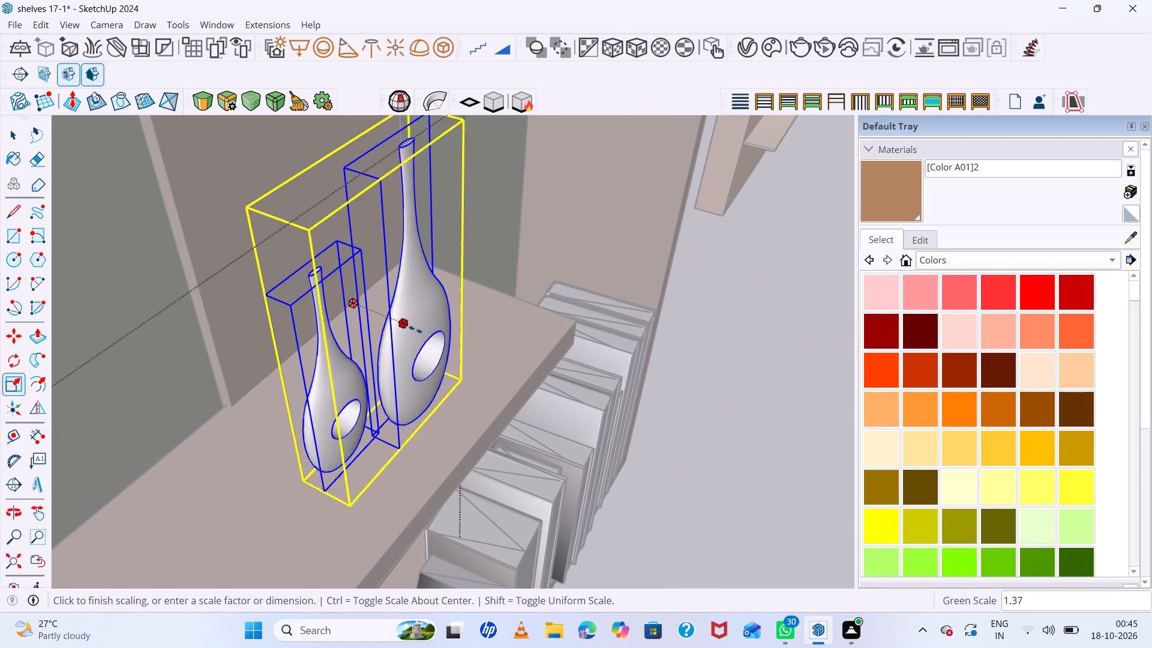
pyautogui.click(430, 339)
pyautogui.click(322, 383)
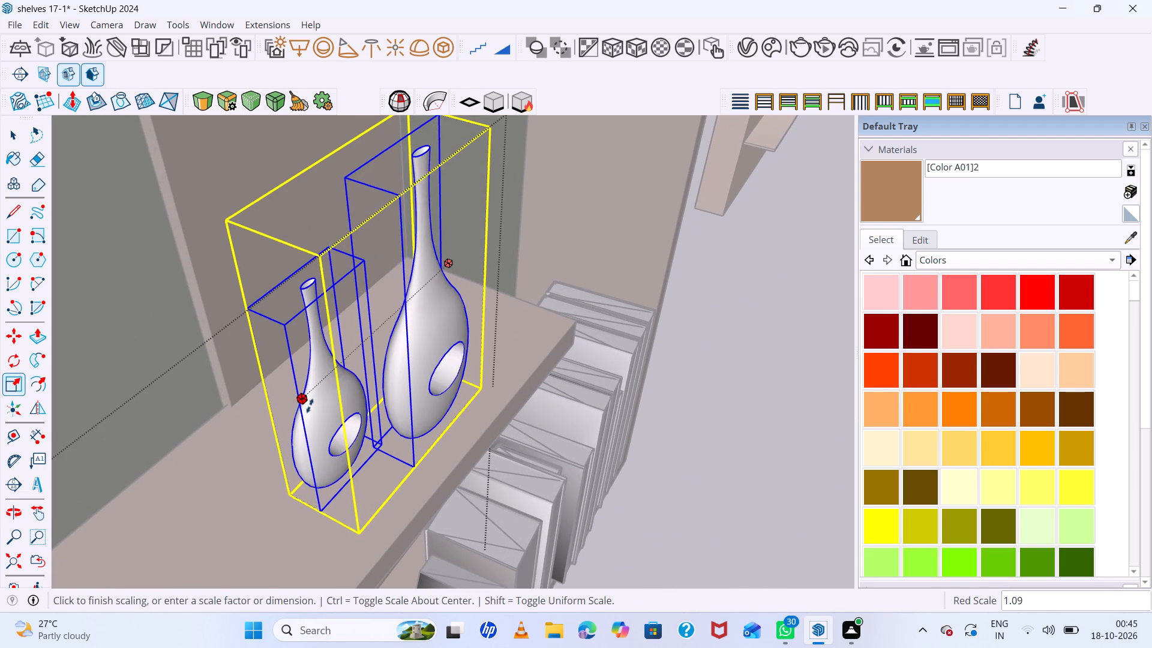
pyautogui.click(311, 406)
pyautogui.click(428, 332)
pyautogui.click(450, 348)
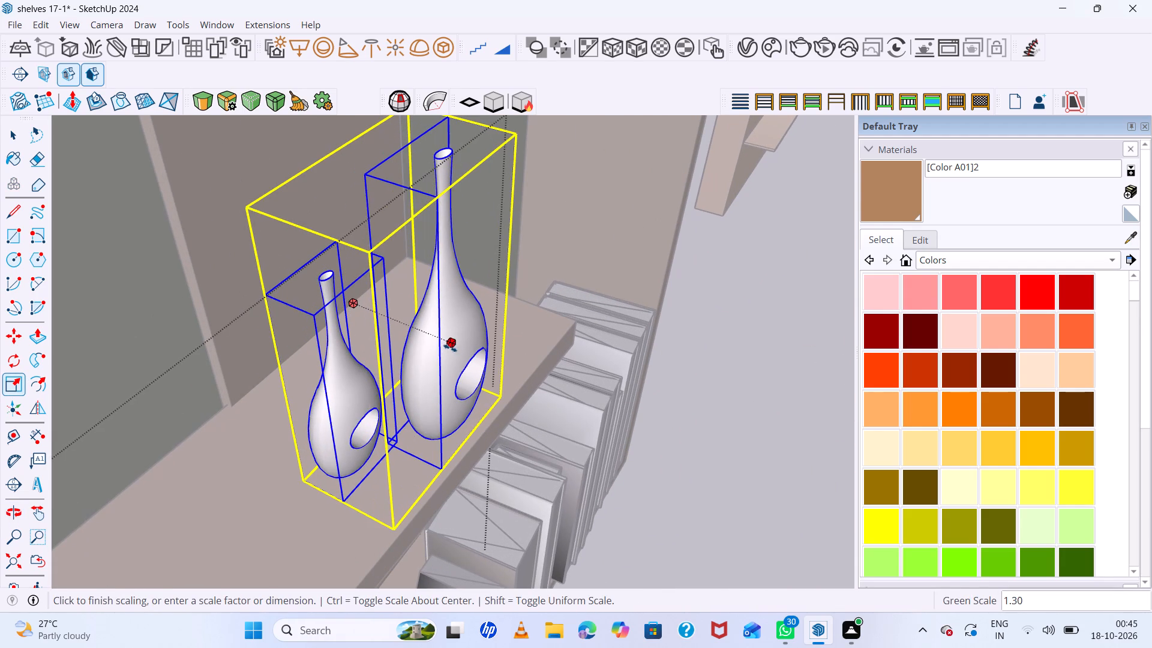
# Move the two vases 4" back on the lower box's top board, towards the wall panel.
pyautogui.moveTo(506, 369); pyautogui.dragTo(452, 333, button='middle')
pyautogui.press('m')
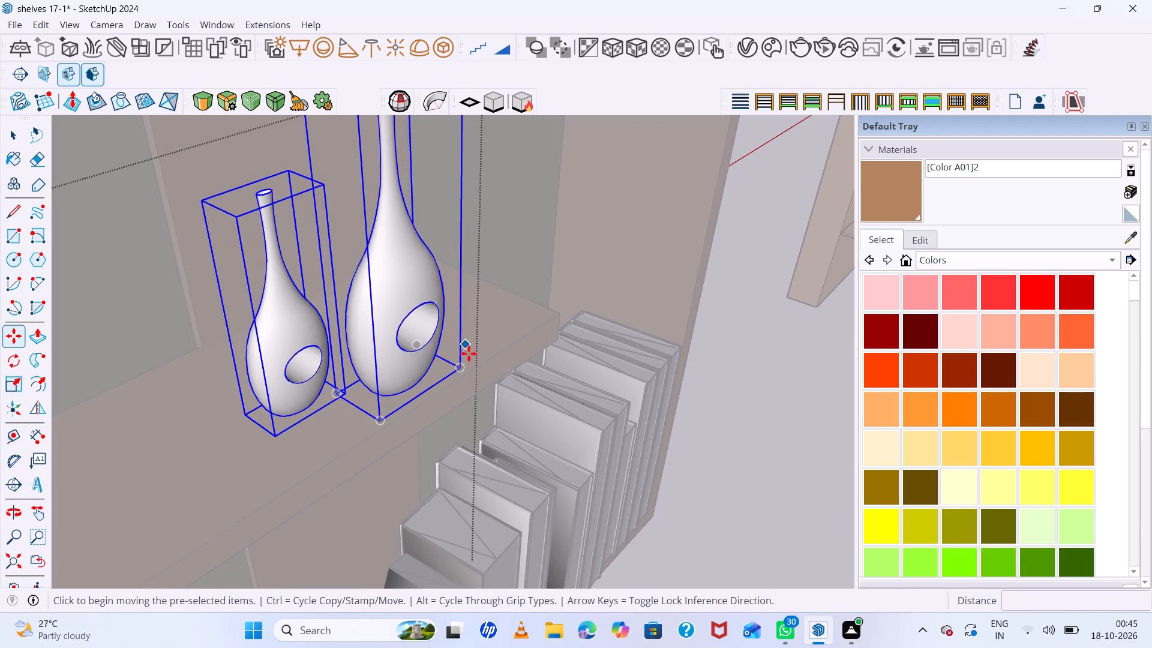
pyautogui.click(469, 361)
pyautogui.click(448, 332)
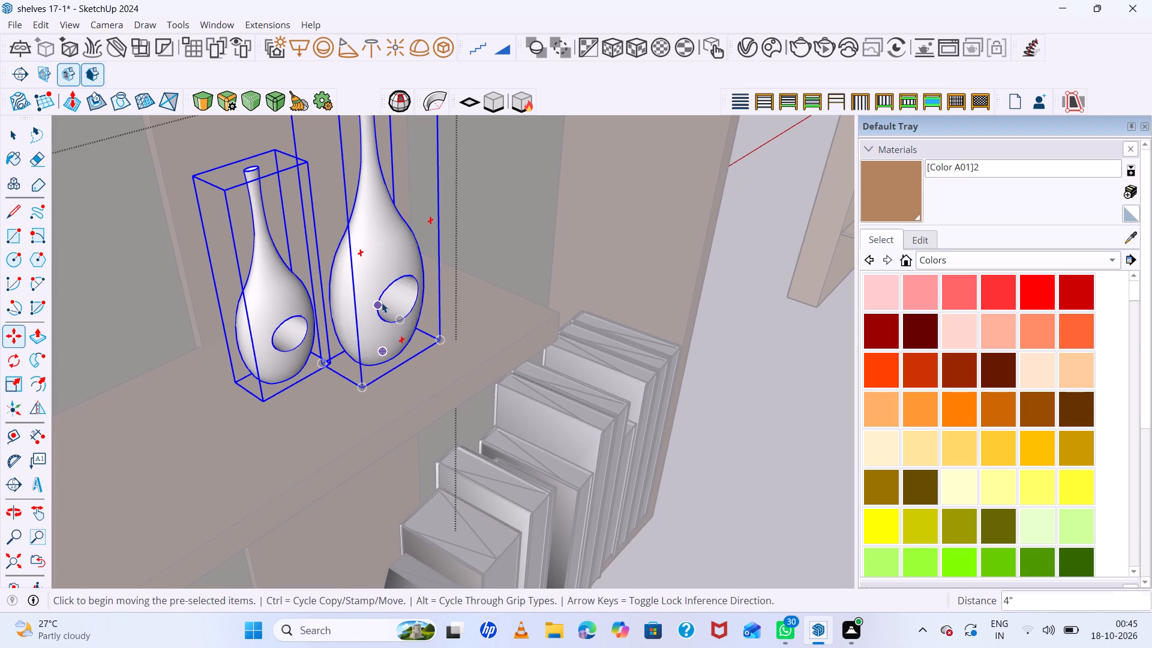
# Scale the two vases slightly down in depth and clear the selection.
pyautogui.press('space')
pyautogui.write('s')
pyautogui.click(364, 250)
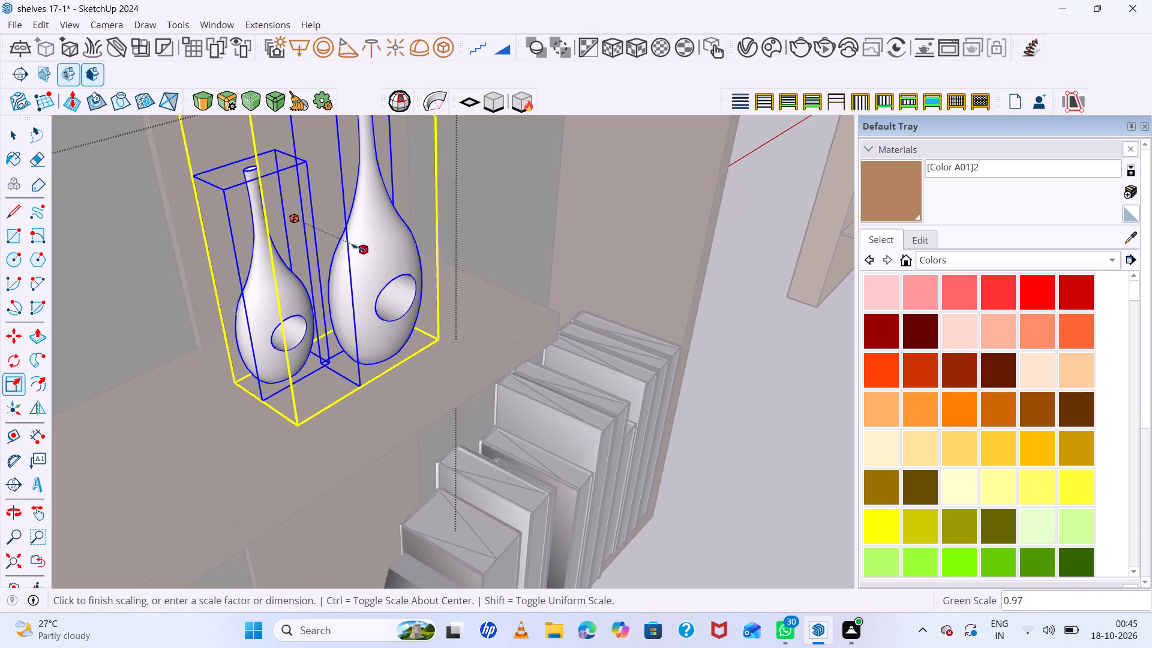
pyautogui.click(346, 244)
pyautogui.scroll(-13, 311, 286)
pyautogui.moveTo(454, 375); pyautogui.dragTo(302, 287, button='middle')
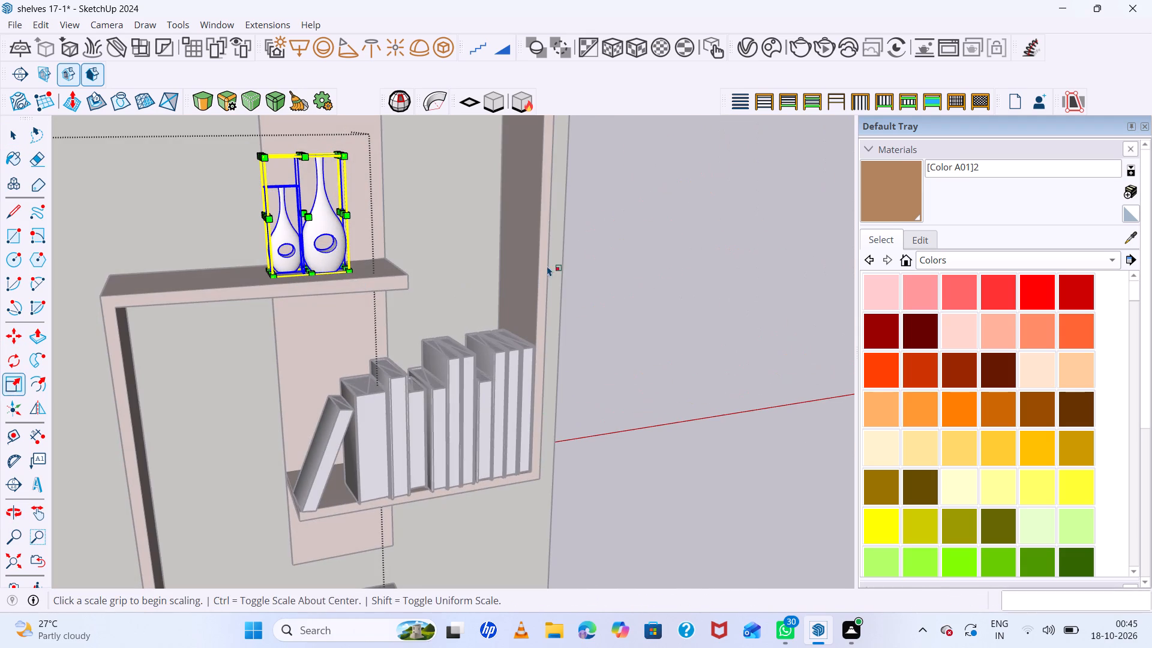
pyautogui.press('space')
pyautogui.click(601, 250)
# Examine the decorated box wall shelf and the remaining boat, bicycle and flower bowl decorations on the imported TV unit.
pyautogui.scroll(-13, 512, 327)
pyautogui.moveTo(544, 312); pyautogui.dragTo(496, 245, button='middle')
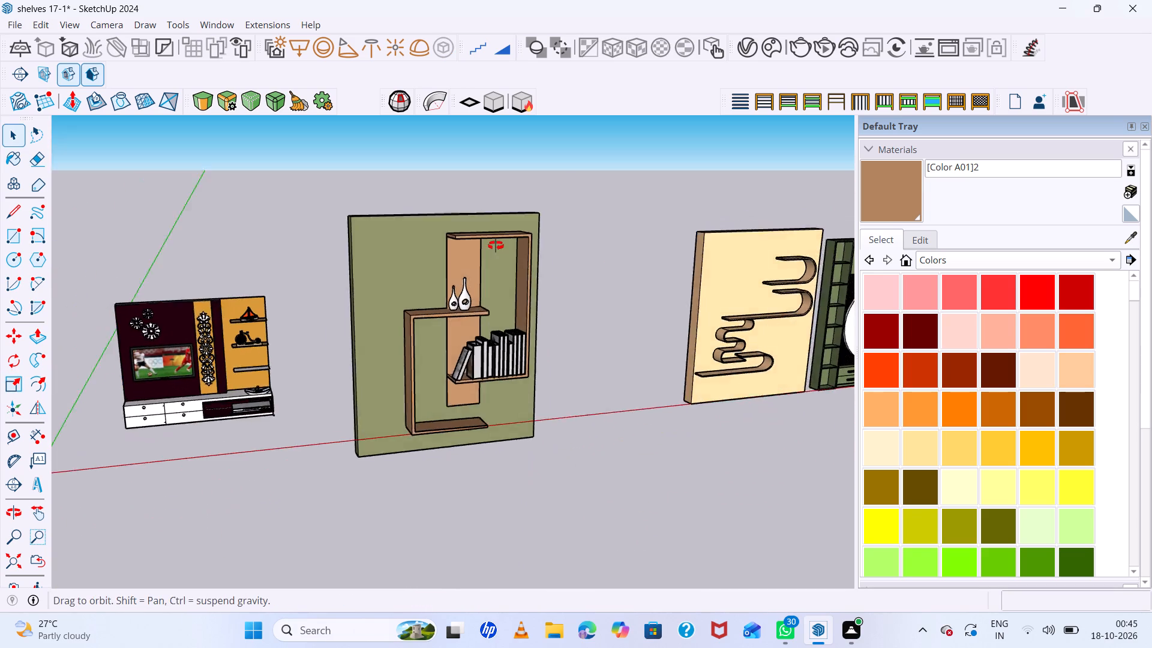
pyautogui.moveTo(496, 245); pyautogui.dragTo(424, 229, button='middle')
pyautogui.scroll(11, 440, 269)
pyautogui.scroll(-12, 495, 292)
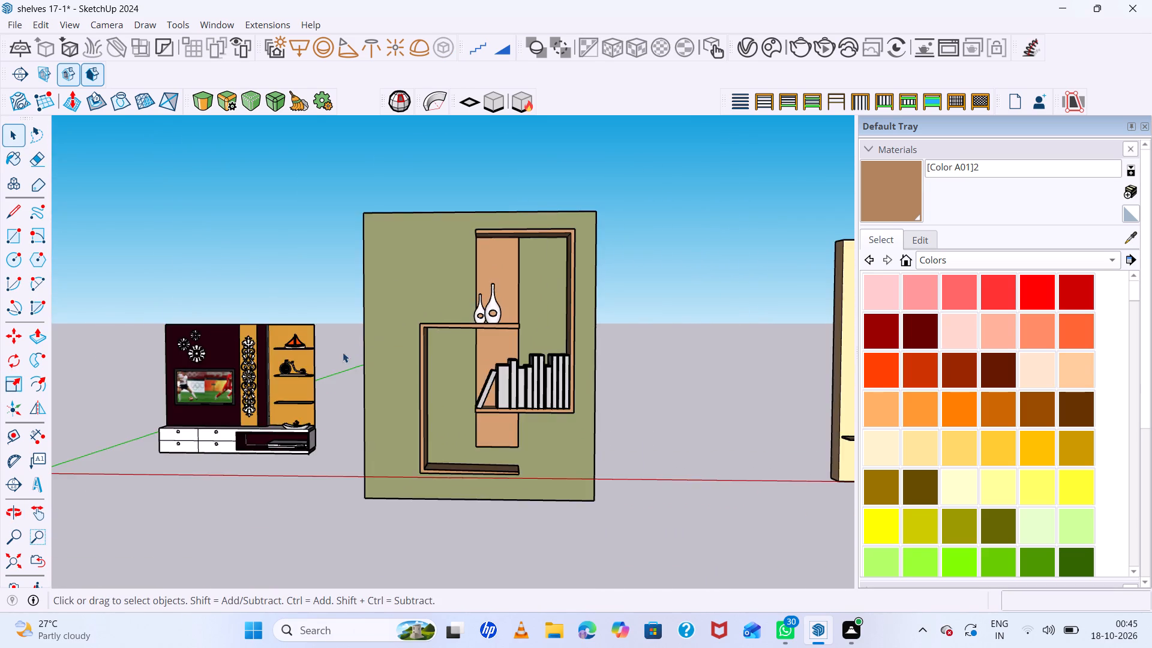
pyautogui.scroll(20, 343, 352)
pyautogui.scroll(6, 343, 352)
pyautogui.scroll(-10, 235, 371)
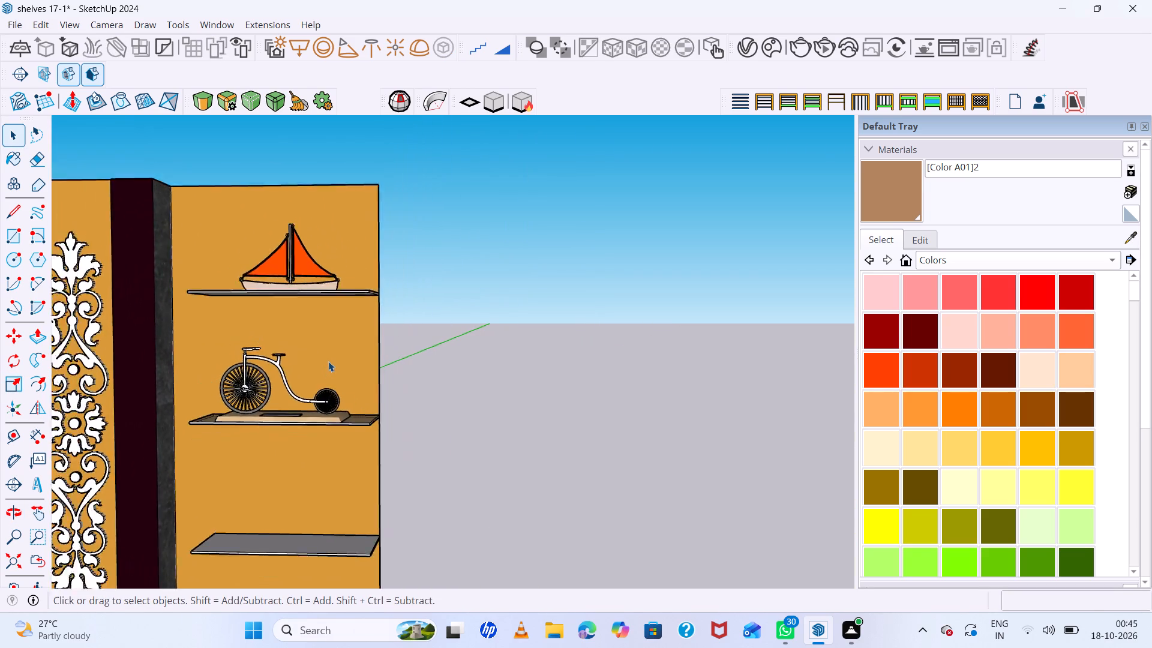
pyautogui.scroll(-10, 328, 361)
pyautogui.scroll(20, 322, 460)
pyautogui.scroll(7, 322, 460)
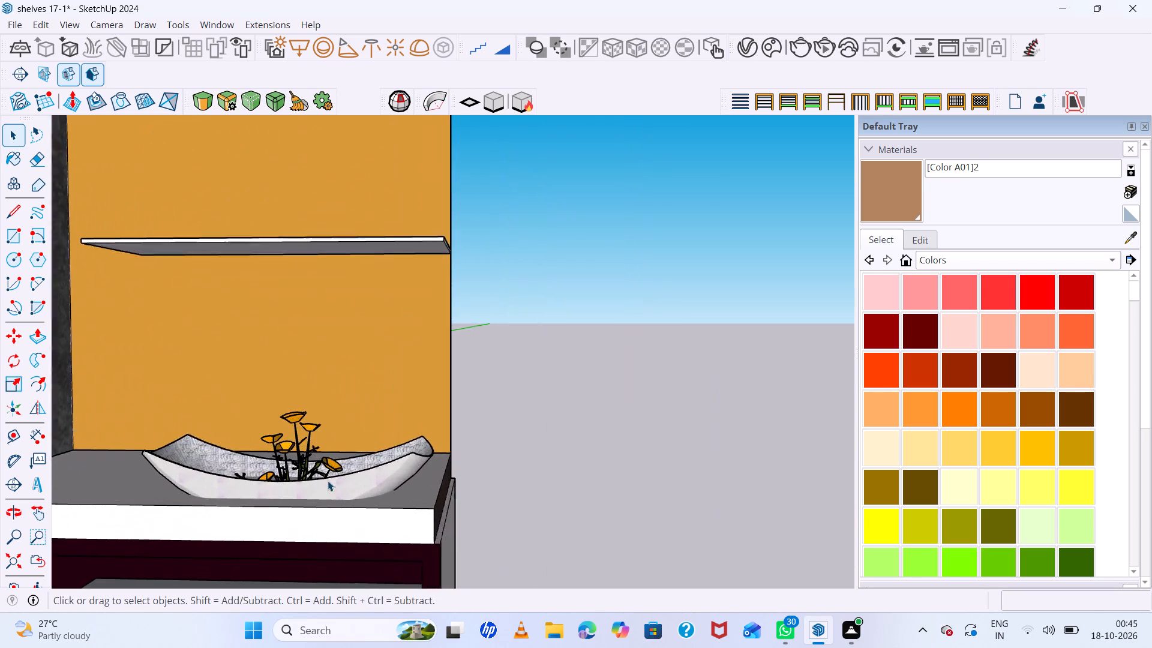
pyautogui.scroll(3, 328, 481)
pyautogui.scroll(-20, 363, 446)
pyautogui.scroll(-3, 363, 446)
pyautogui.scroll(-7, 480, 416)
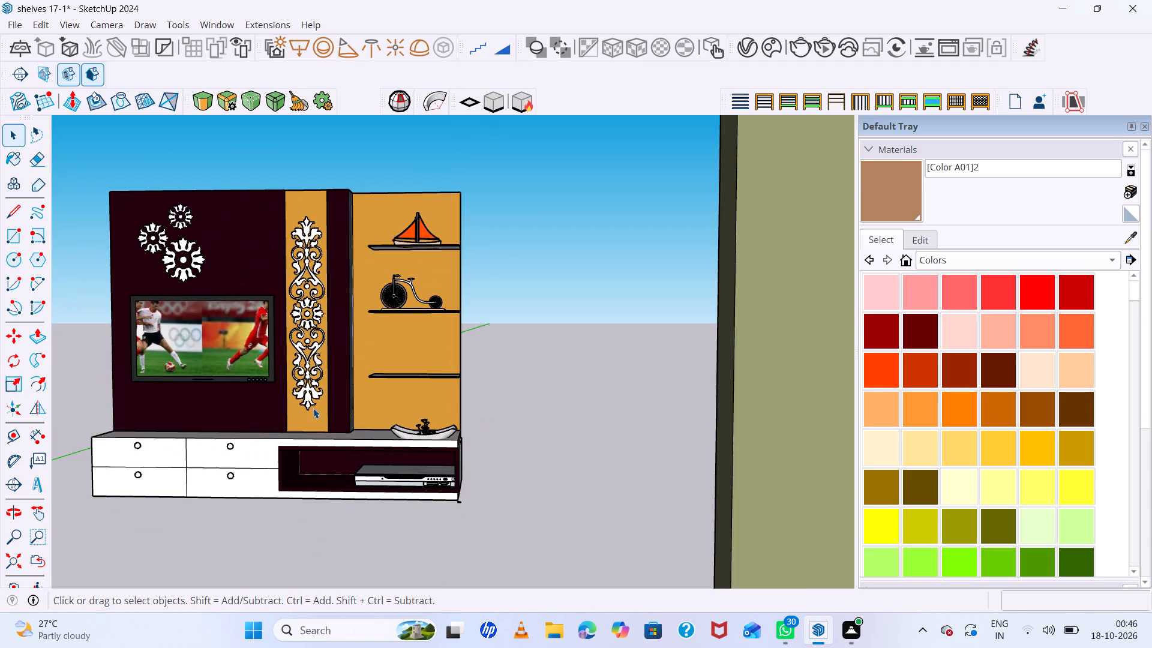
pyautogui.scroll(-7, 313, 407)
pyautogui.scroll(14, 350, 404)
pyautogui.scroll(-6, 333, 398)
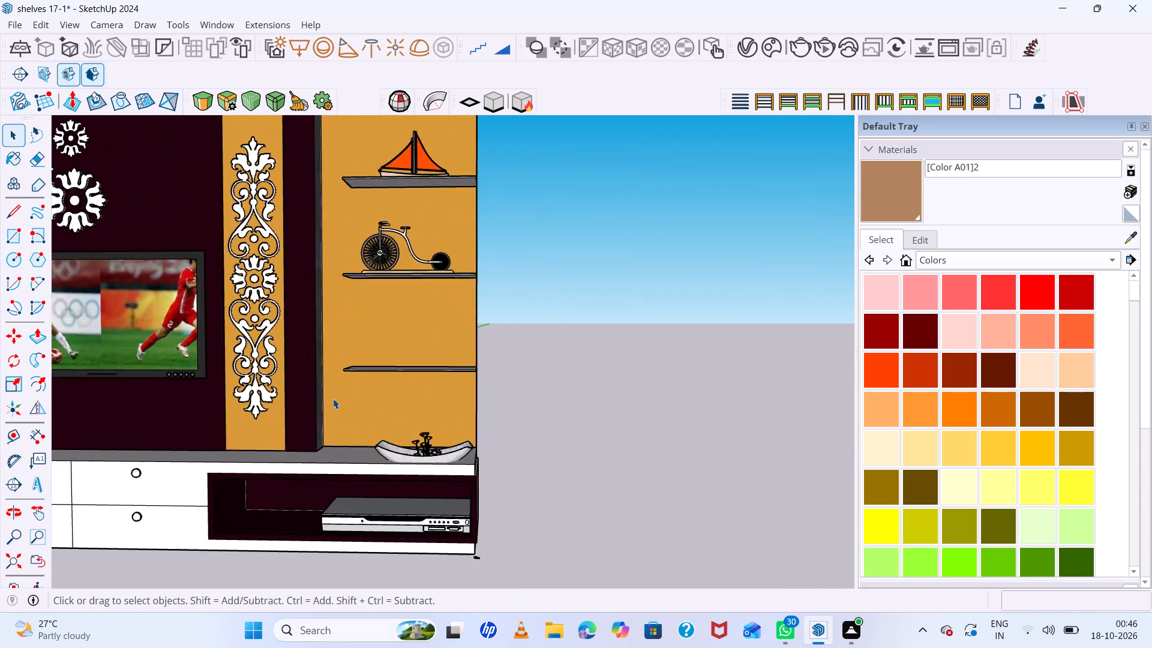
pyautogui.scroll(-17, 333, 398)
pyautogui.scroll(-4, 333, 398)
pyautogui.moveTo(333, 398); pyautogui.dragTo(328, 434, button='middle')
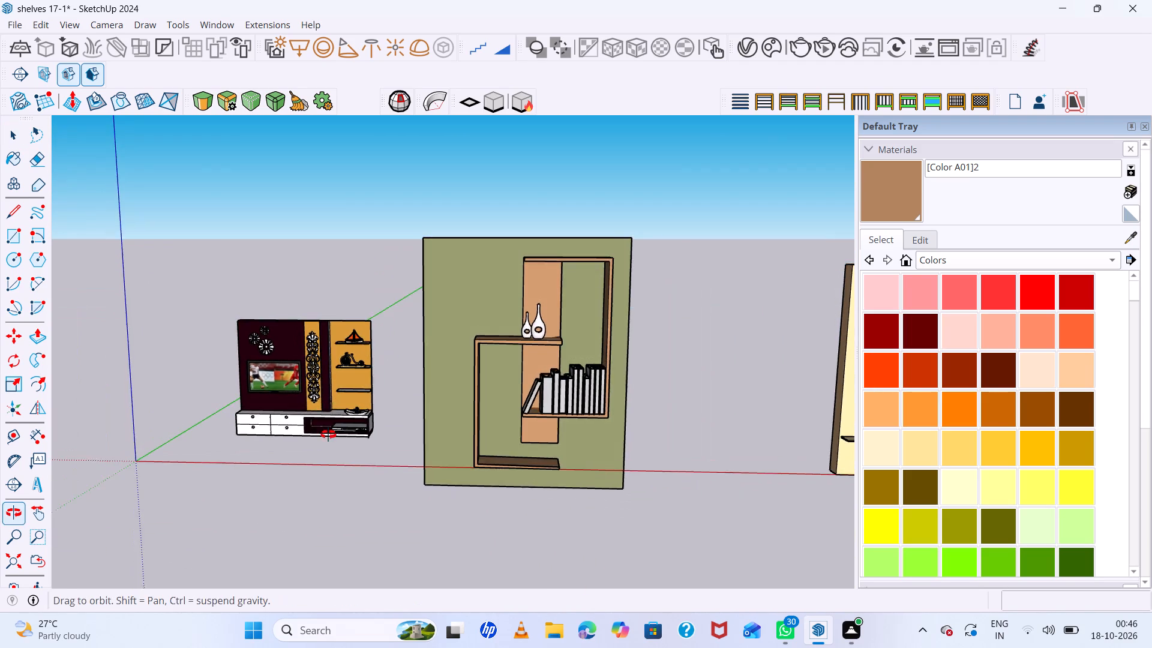
pyautogui.moveTo(328, 434); pyautogui.dragTo(328, 435, button='middle')
pyautogui.scroll(14, 330, 421)
pyautogui.scroll(7, 371, 448)
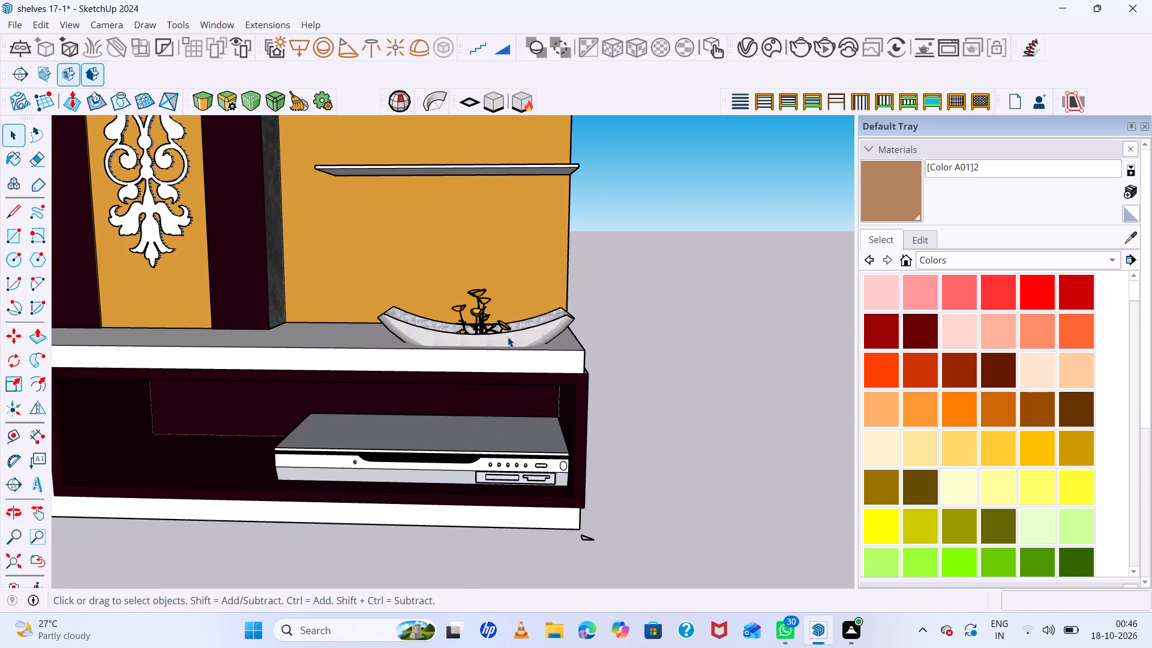
pyautogui.scroll(-20, 427, 369)
pyautogui.scroll(-2, 427, 369)
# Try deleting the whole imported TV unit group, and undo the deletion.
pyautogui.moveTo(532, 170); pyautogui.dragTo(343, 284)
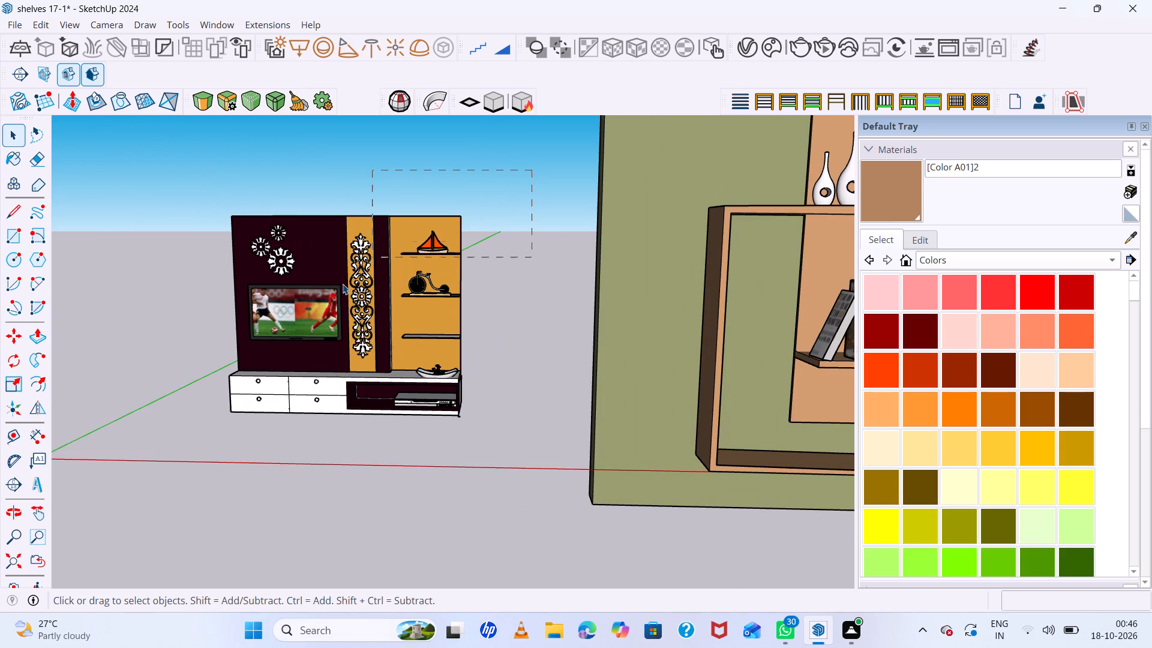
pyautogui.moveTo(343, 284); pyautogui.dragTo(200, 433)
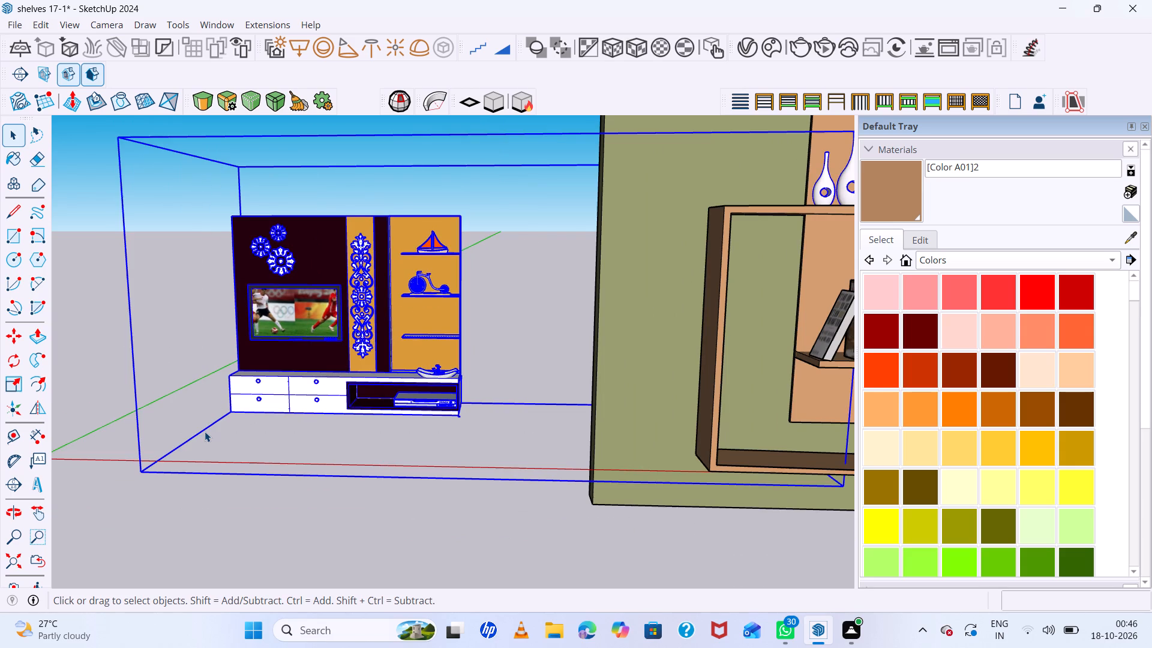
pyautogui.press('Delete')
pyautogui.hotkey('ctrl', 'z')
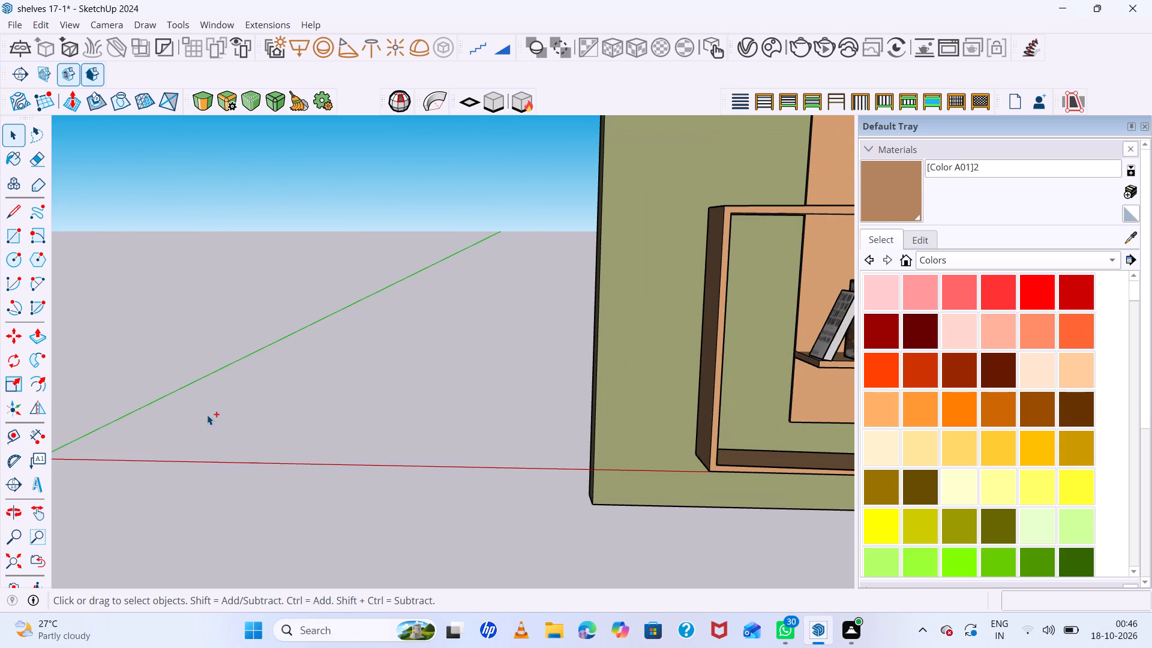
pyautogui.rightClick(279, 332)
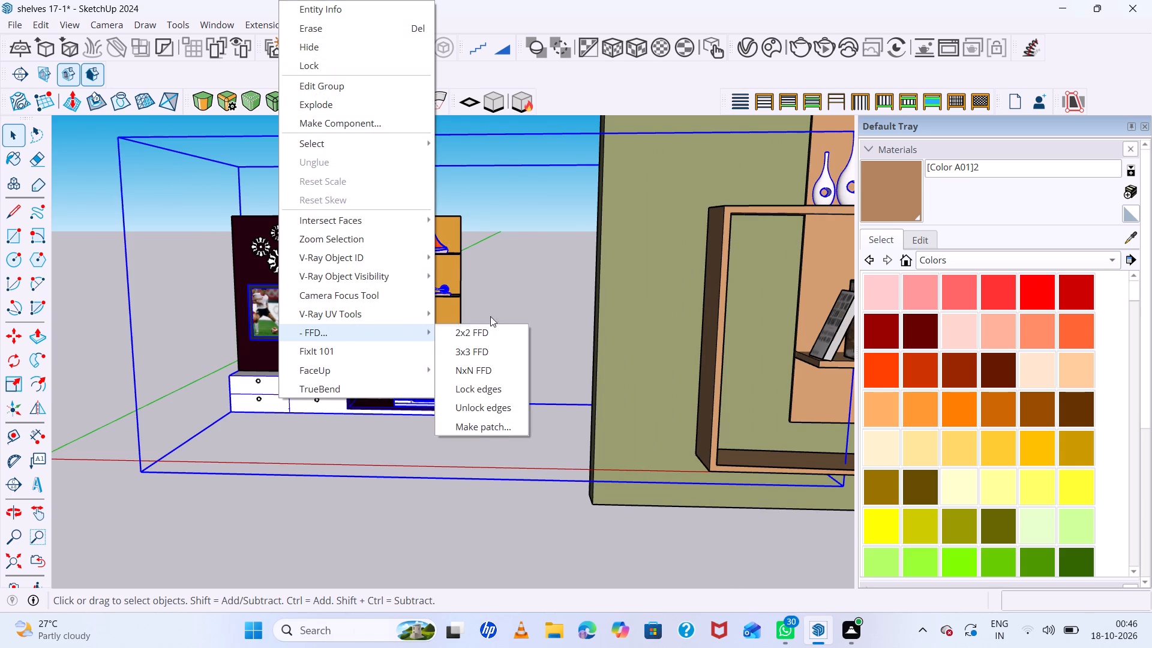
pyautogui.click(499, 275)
# Delete the TV unit's maroon and yellow back panel from inside its group.
pyautogui.moveTo(508, 179); pyautogui.dragTo(214, 481)
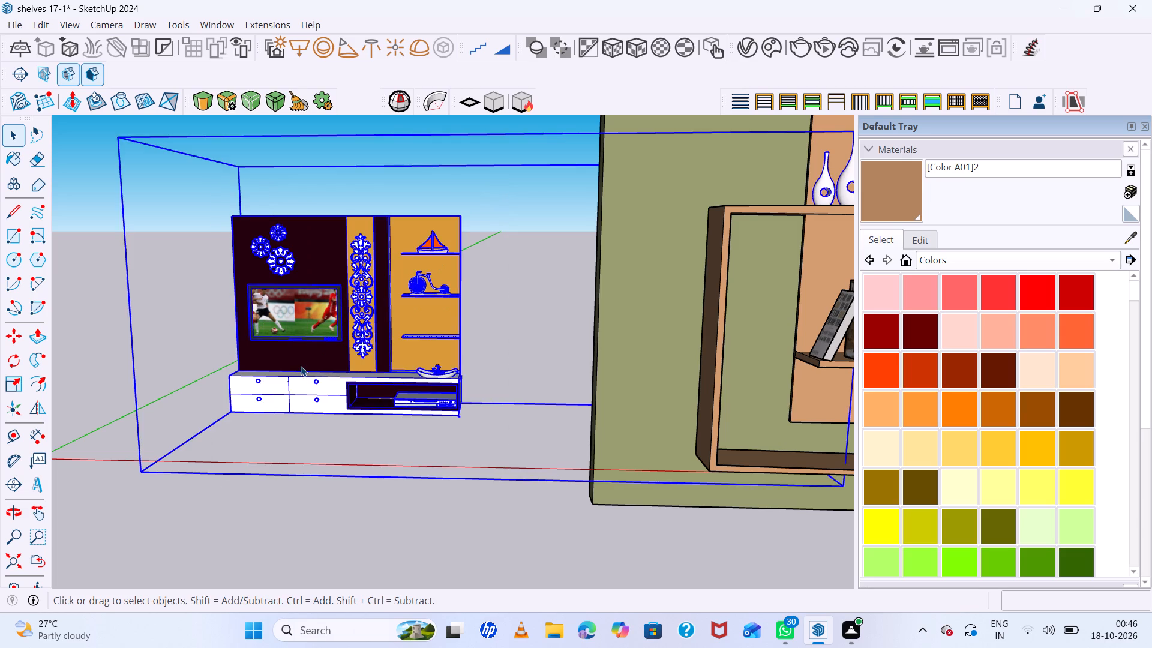
pyautogui.tripleClick(301, 366)
pyautogui.moveTo(508, 174); pyautogui.dragTo(193, 465)
pyautogui.tripleClick(388, 302)
pyautogui.doubleClick(388, 302)
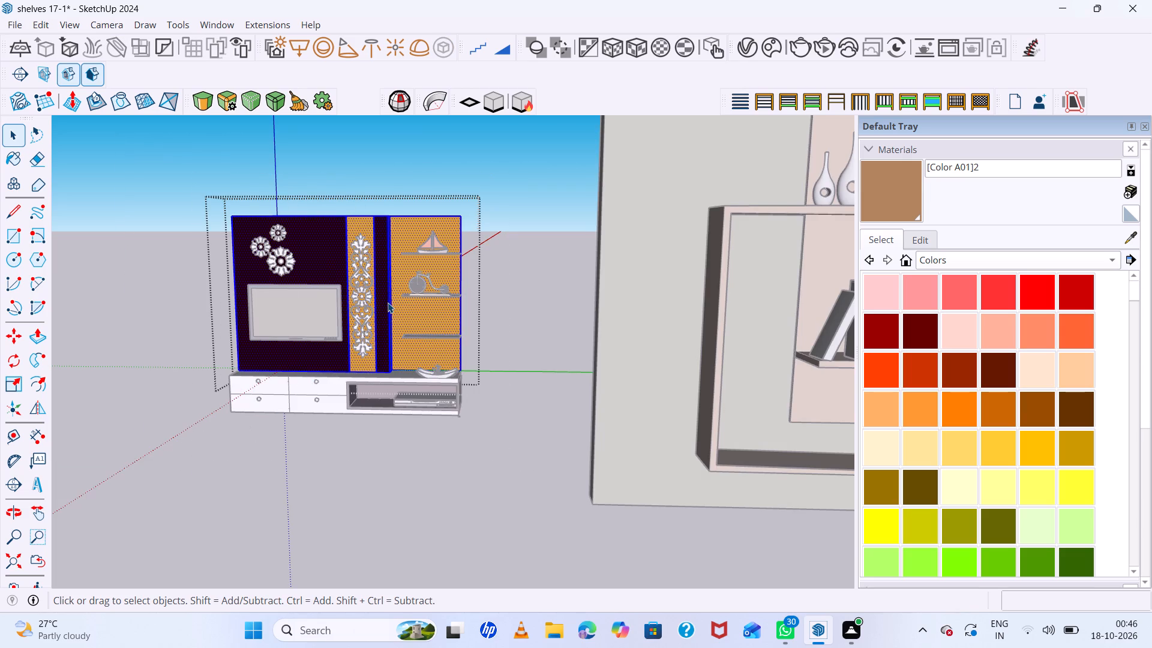
pyautogui.press('Delete')
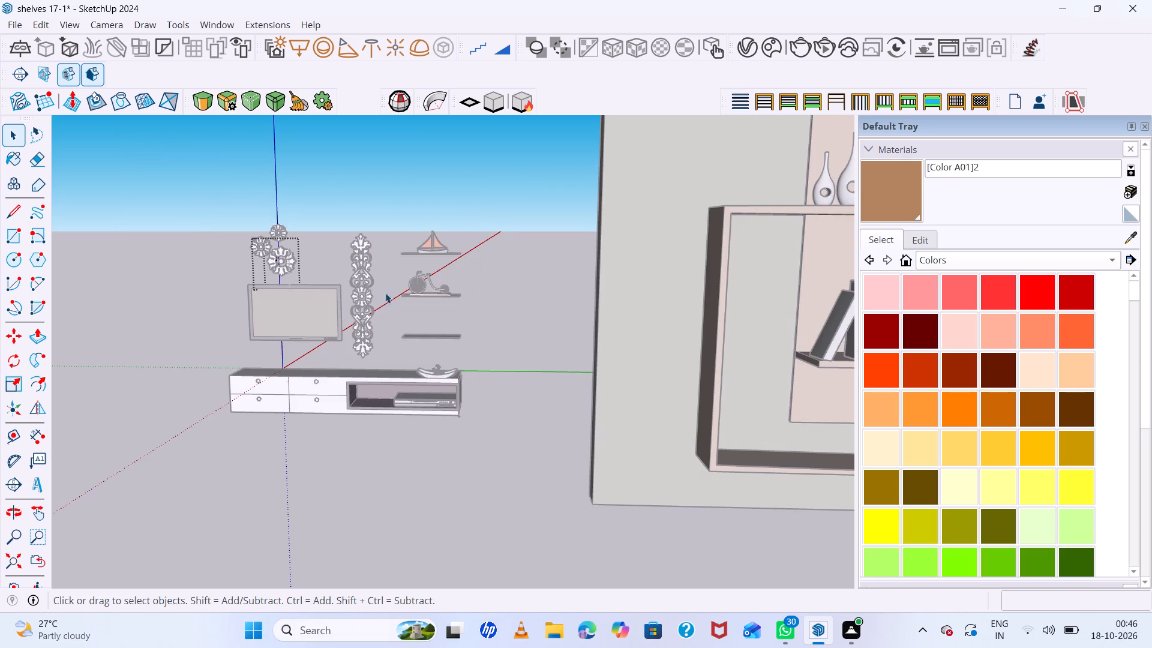
# Delete the TV unit's white drawer cabinet from inside the group.
pyautogui.moveTo(489, 209); pyautogui.dragTo(194, 476)
pyautogui.tripleClick(275, 398)
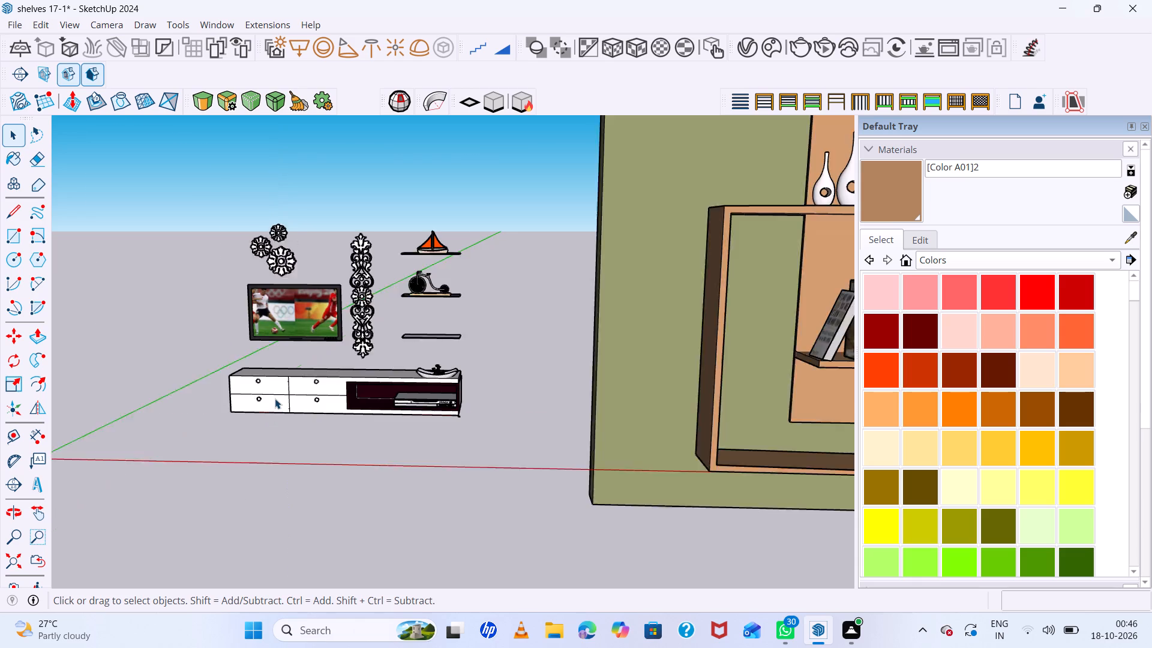
pyautogui.click(275, 398)
pyautogui.press('Delete')
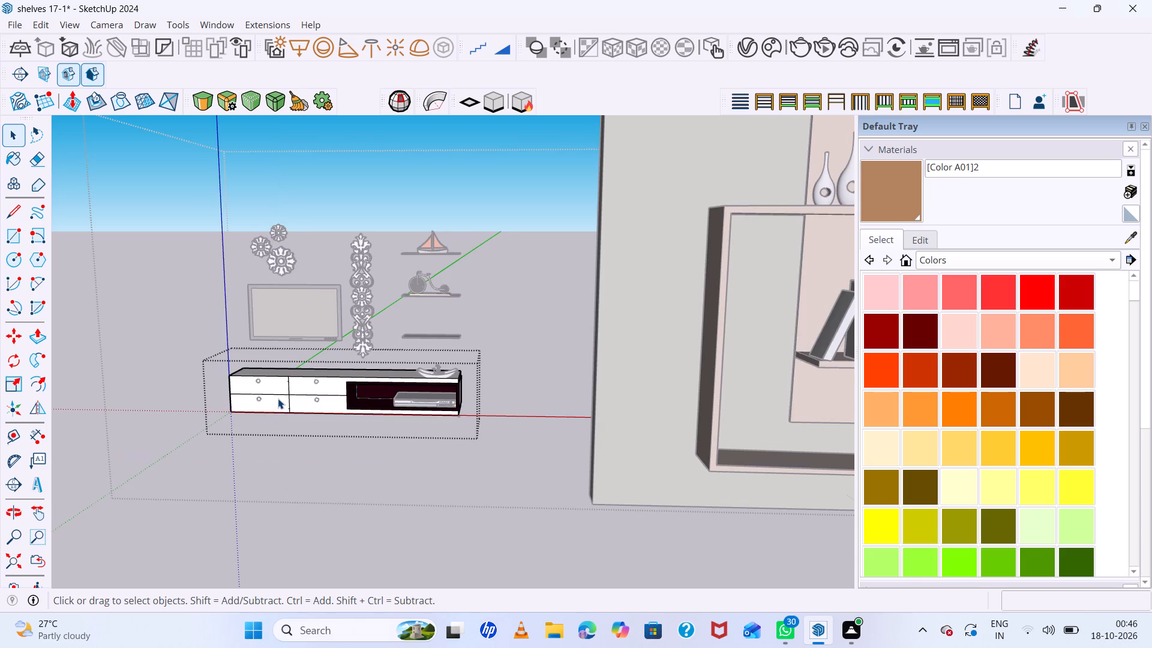
pyautogui.click(232, 388)
pyautogui.tripleClick(248, 397)
pyautogui.click(249, 397)
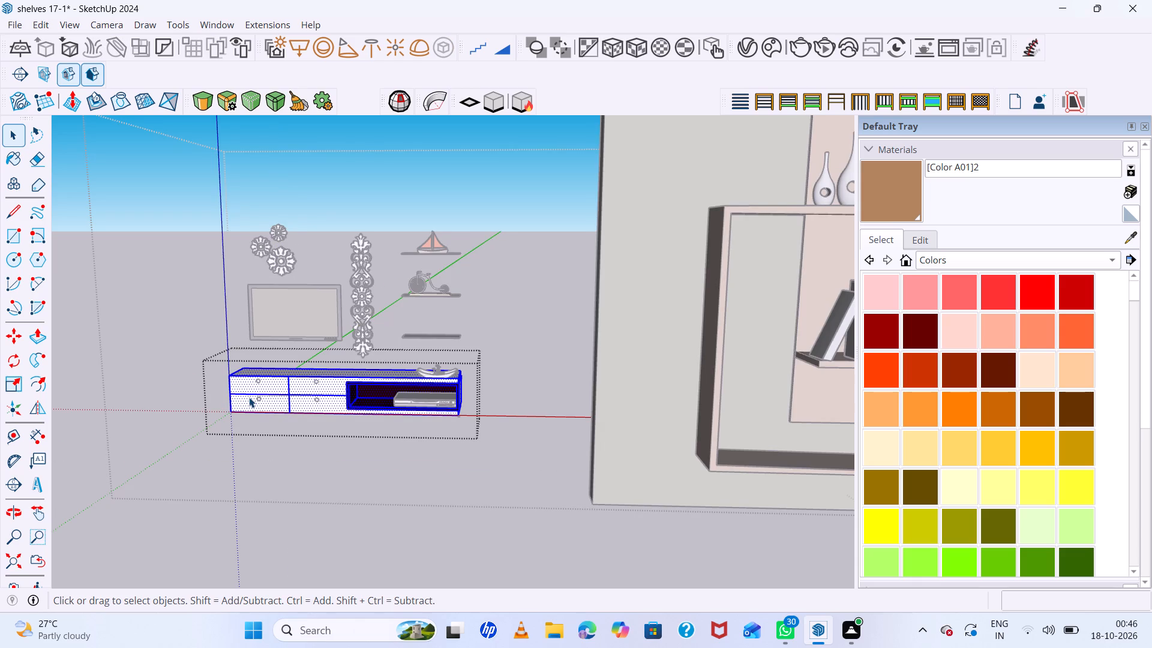
pyautogui.press('Delete')
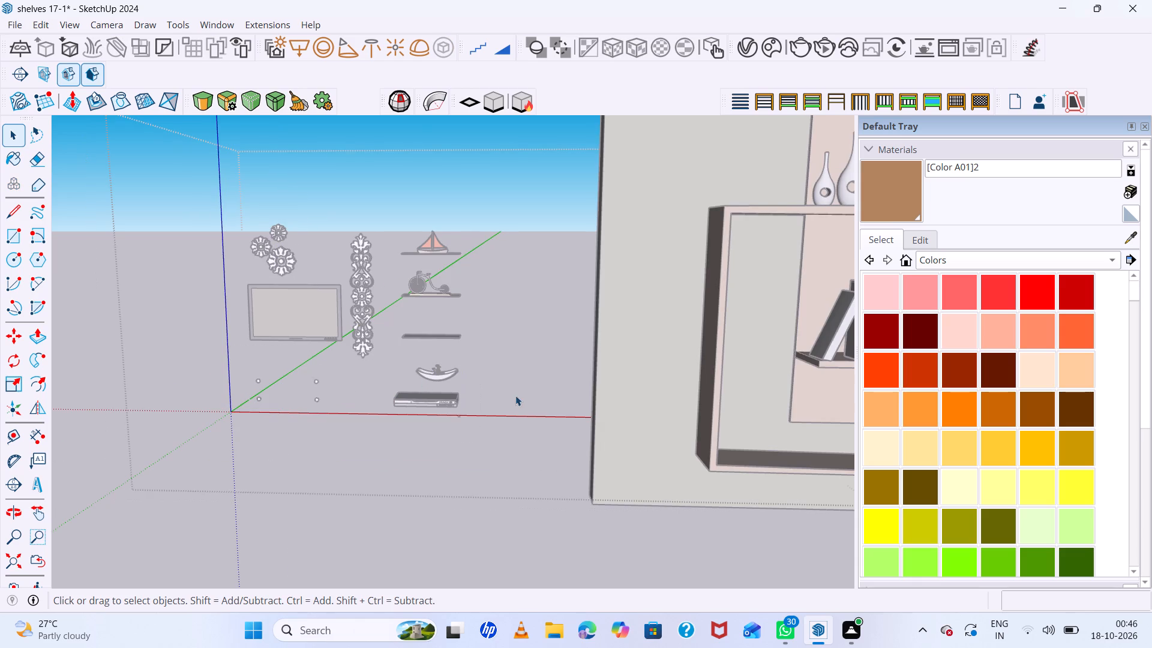
# Delete the media player body left from the TV unit's cabinet.
pyautogui.tripleClick(449, 397)
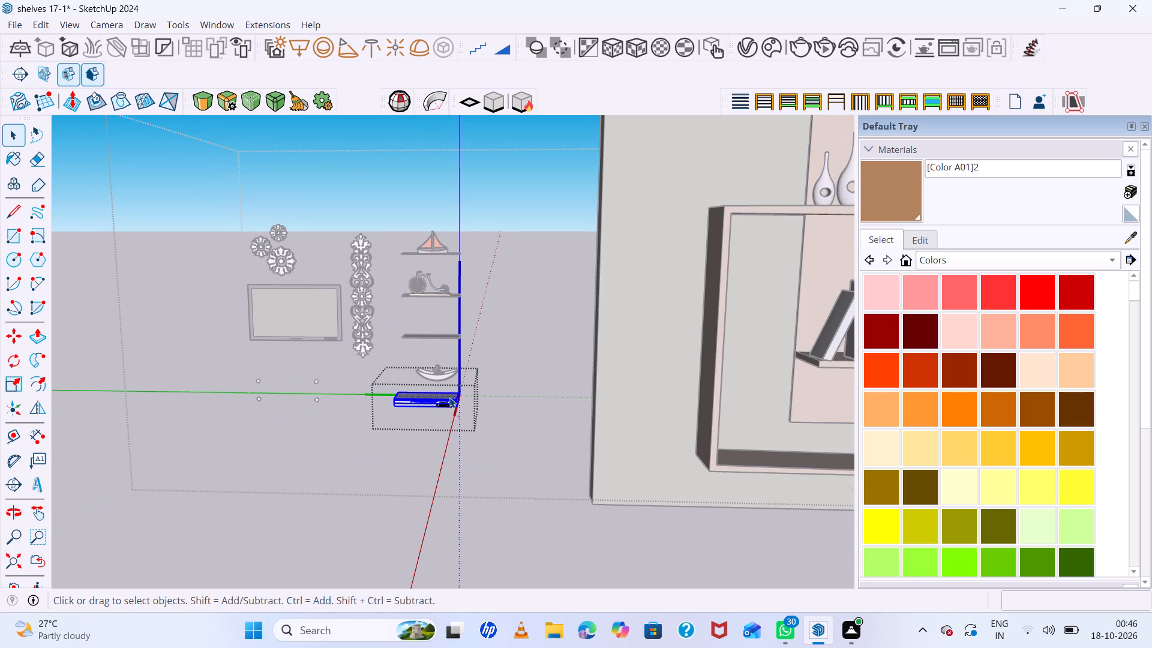
pyautogui.press('Delete')
# Open the sailboat's nested group on the top floating shelf and delete the sailboat.
pyautogui.click(452, 241)
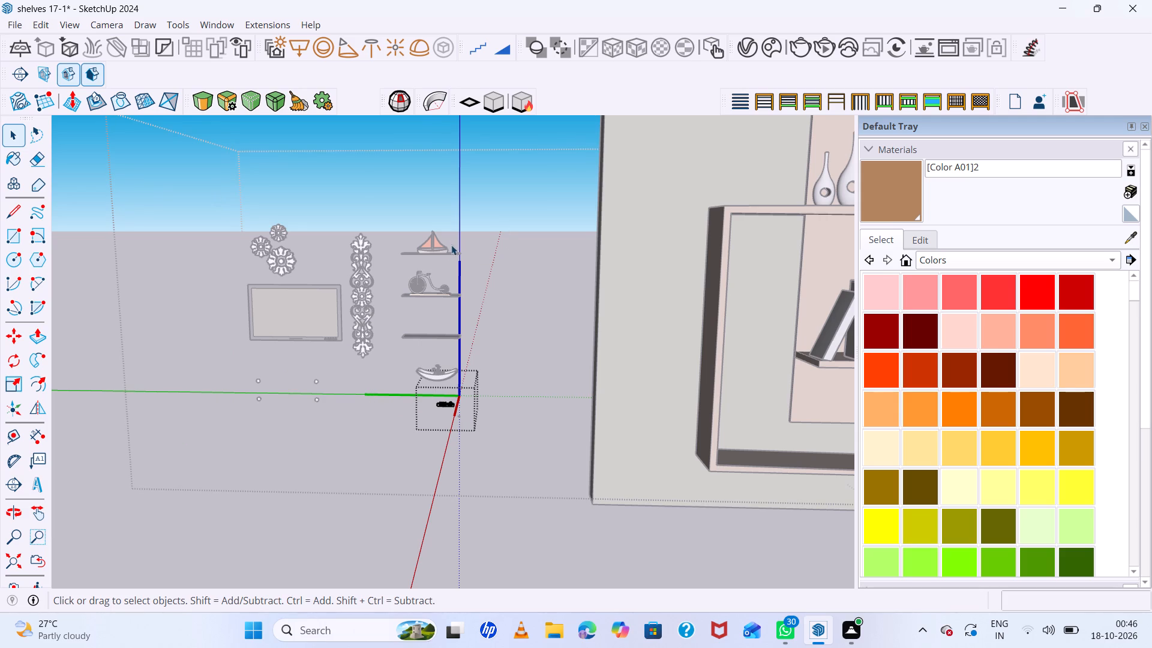
pyautogui.tripleClick(443, 250)
pyautogui.click(443, 250)
pyautogui.tripleClick(443, 250)
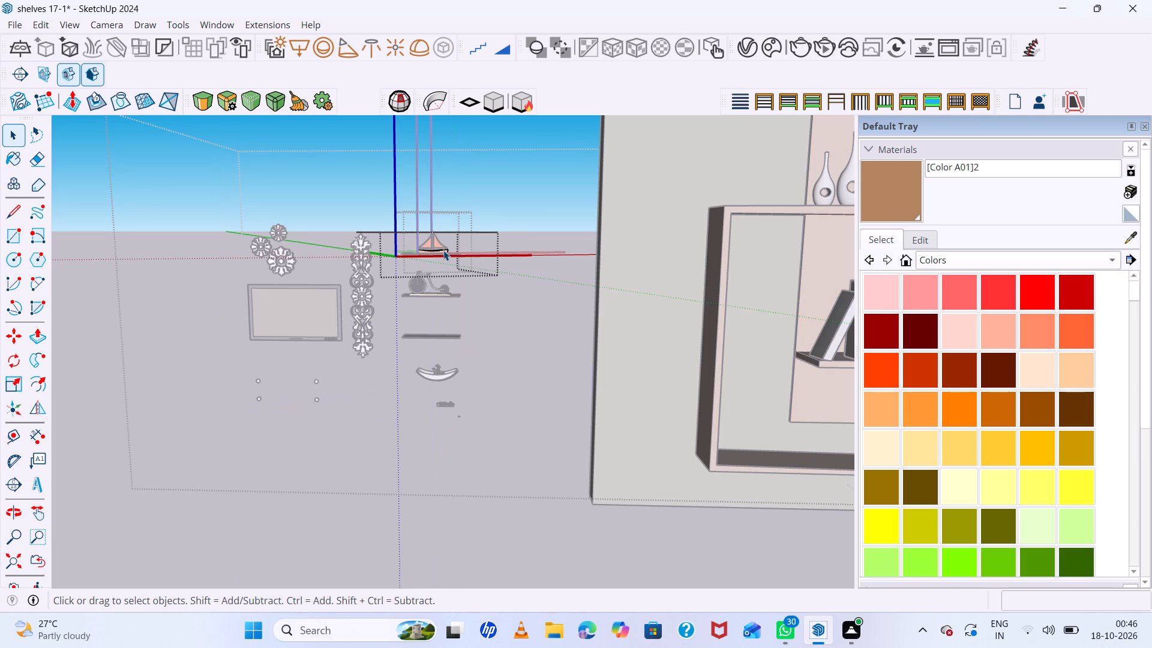
pyautogui.doubleClick(443, 250)
pyautogui.click(498, 232)
pyautogui.click(469, 228)
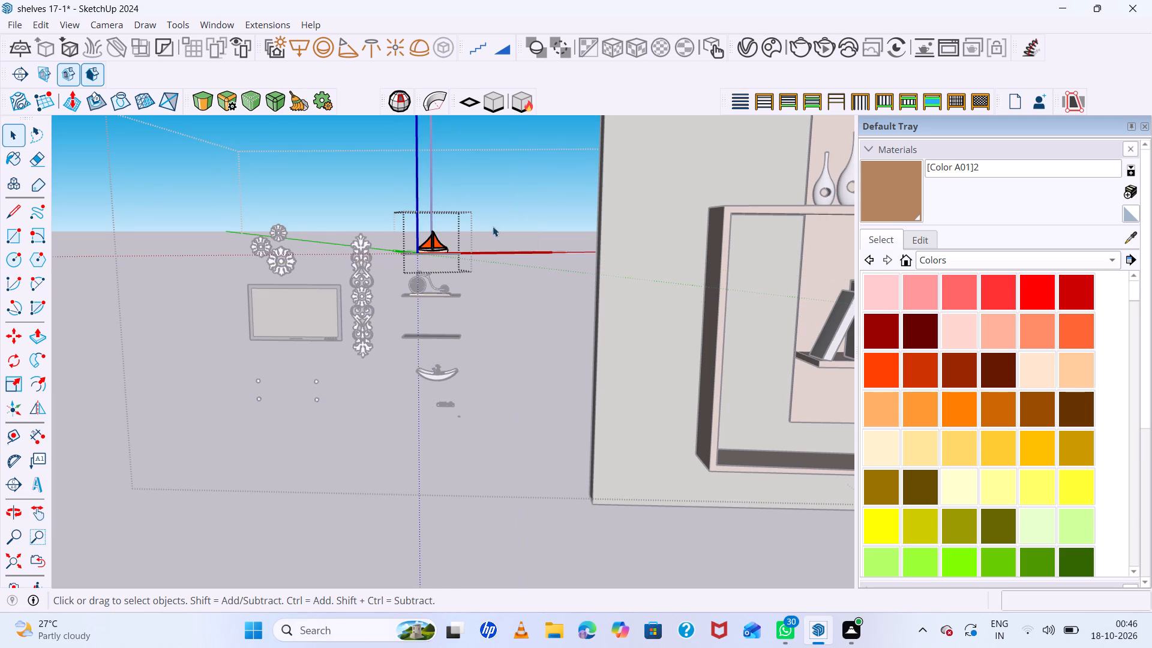
pyautogui.click(548, 193)
pyautogui.moveTo(457, 209); pyautogui.dragTo(394, 292)
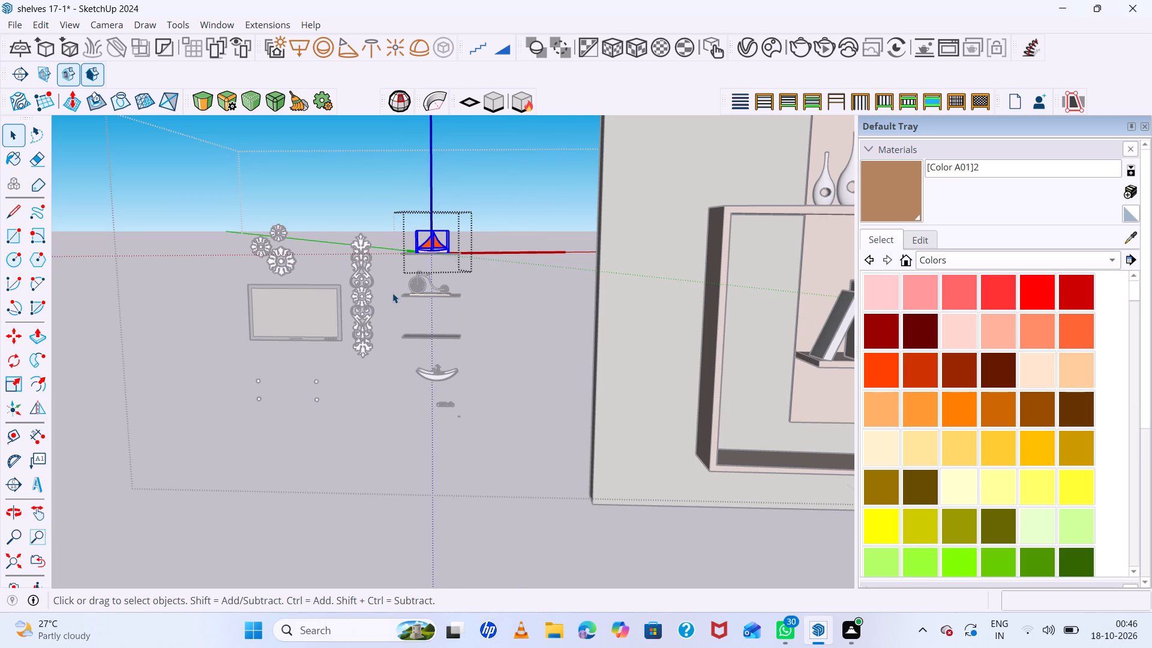
pyautogui.press('Delete')
# Open the bicycle ornament's group on the middle floating shelf and delete the bicycle.
pyautogui.moveTo(492, 251); pyautogui.dragTo(380, 334)
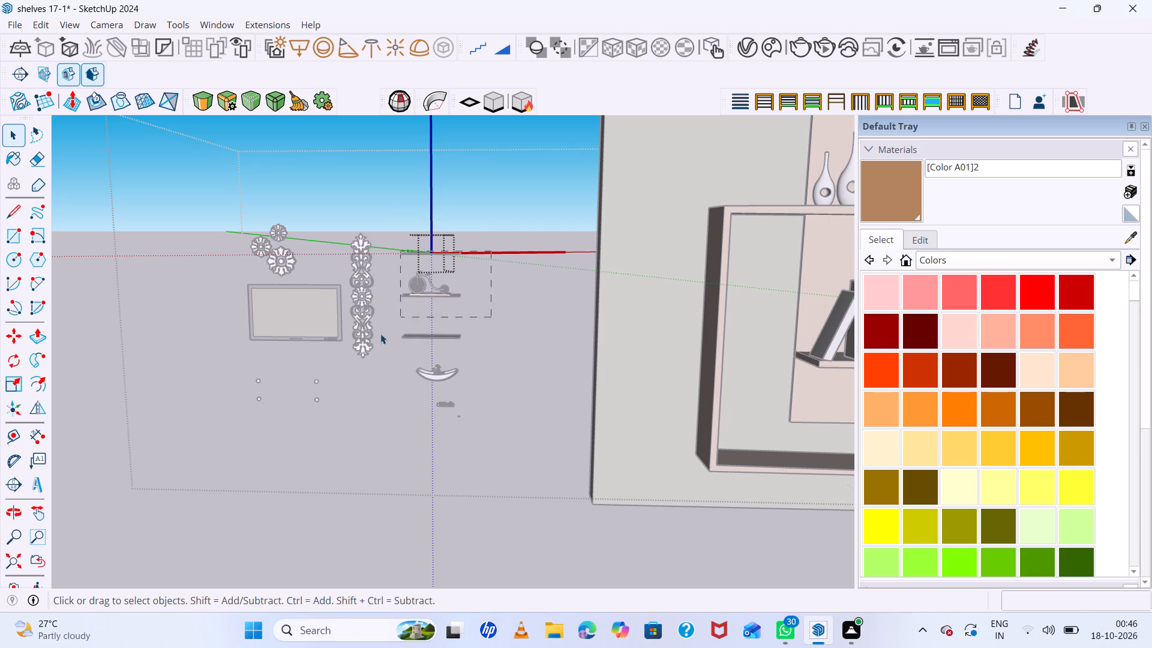
pyautogui.moveTo(380, 334); pyautogui.dragTo(349, 363)
pyautogui.doubleClick(443, 290)
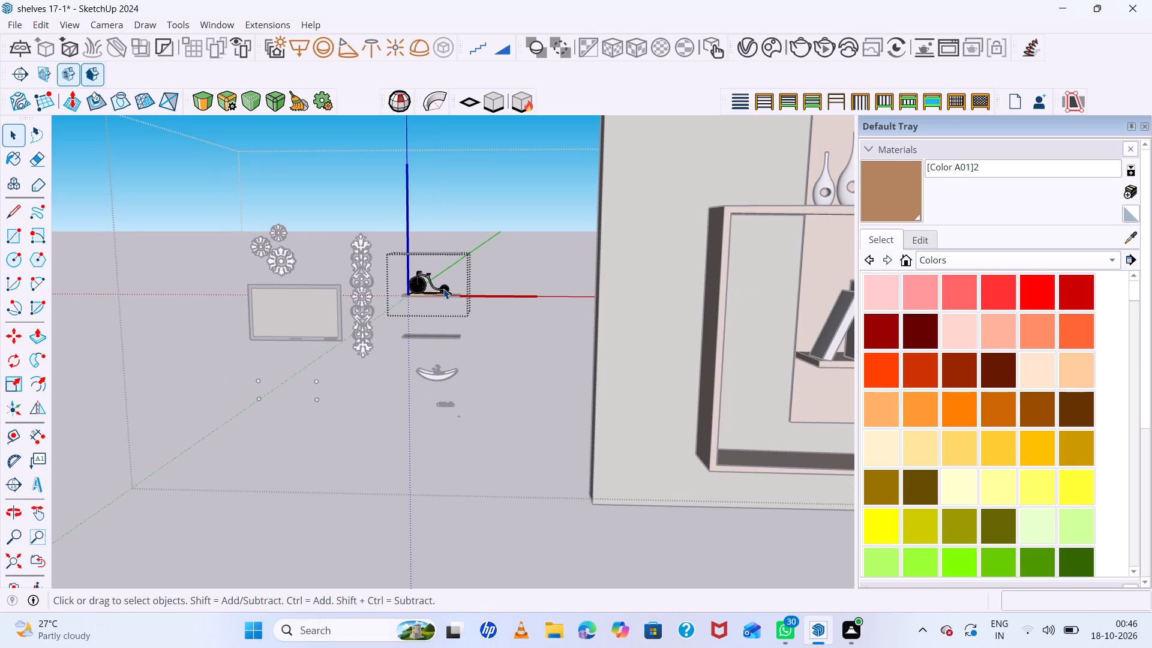
pyautogui.tripleClick(443, 289)
pyautogui.click(443, 289)
pyautogui.click(468, 263)
pyautogui.moveTo(475, 253); pyautogui.dragTo(383, 338)
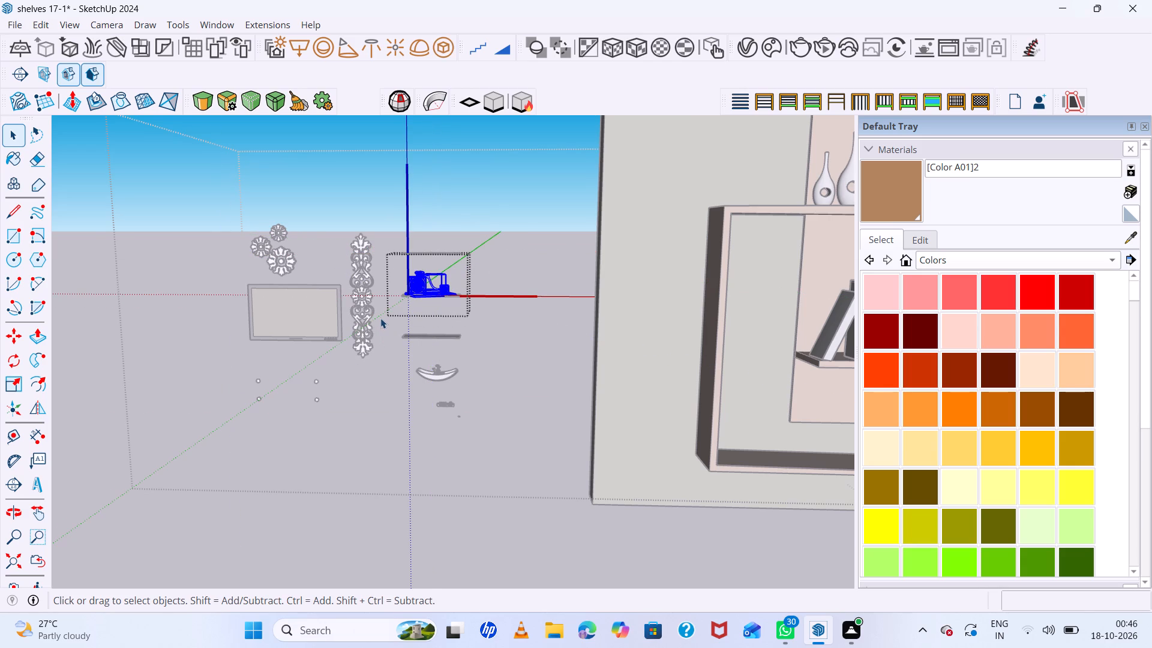
pyautogui.press('Delete')
# Leave the nested floating-shelf groups and return to the whole model.
pyautogui.moveTo(500, 364); pyautogui.dragTo(371, 388)
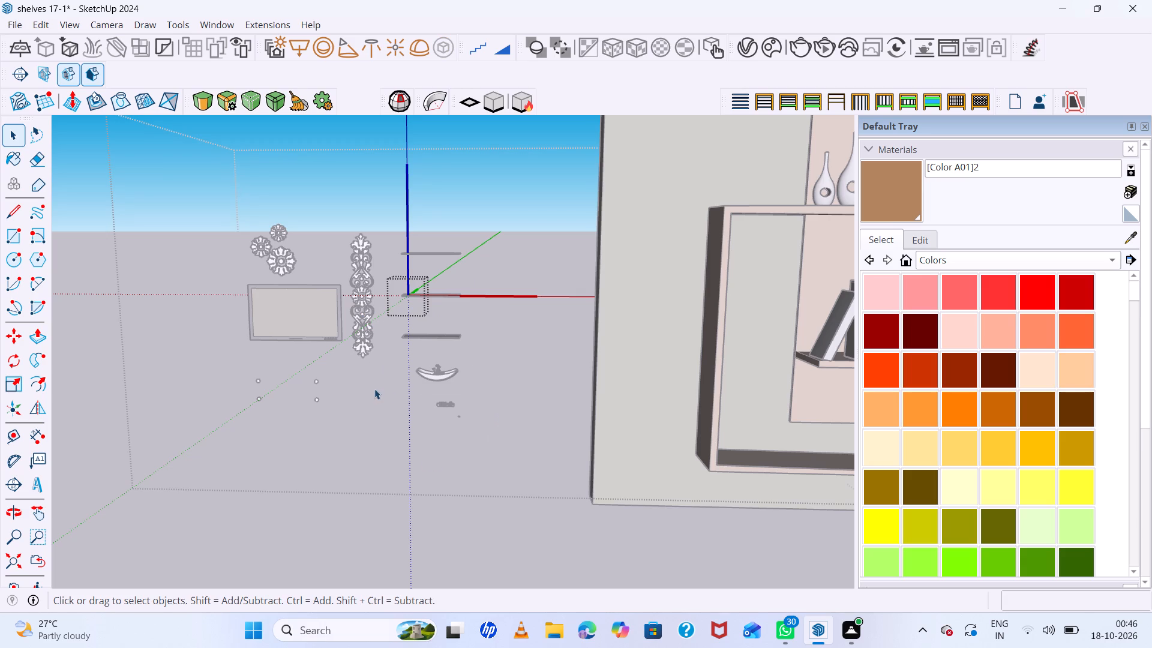
pyautogui.click(519, 263)
pyautogui.scroll(-14, 414, 314)
pyautogui.press('space')
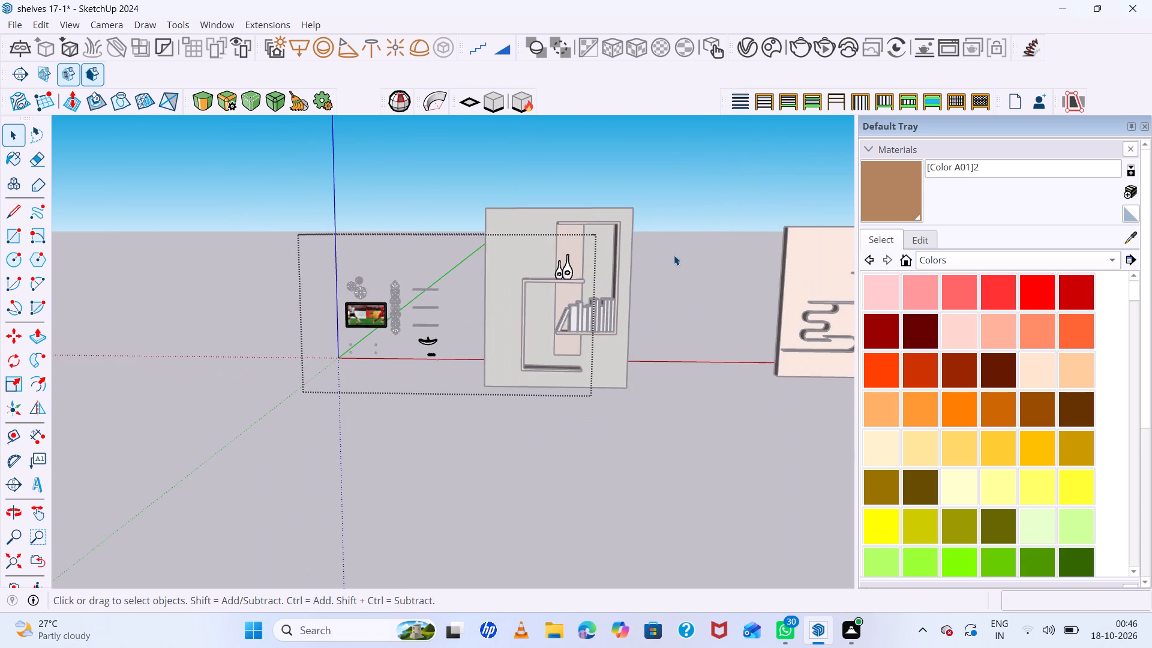
pyautogui.click(679, 253)
# Delete the upper and lower sections of the vertical carved ornament between the TV and the floating shelves.
pyautogui.scroll(7, 679, 259)
pyautogui.scroll(-8, 677, 259)
pyautogui.moveTo(675, 260); pyautogui.dragTo(682, 192, button='middle')
pyautogui.scroll(1, 675, 260)
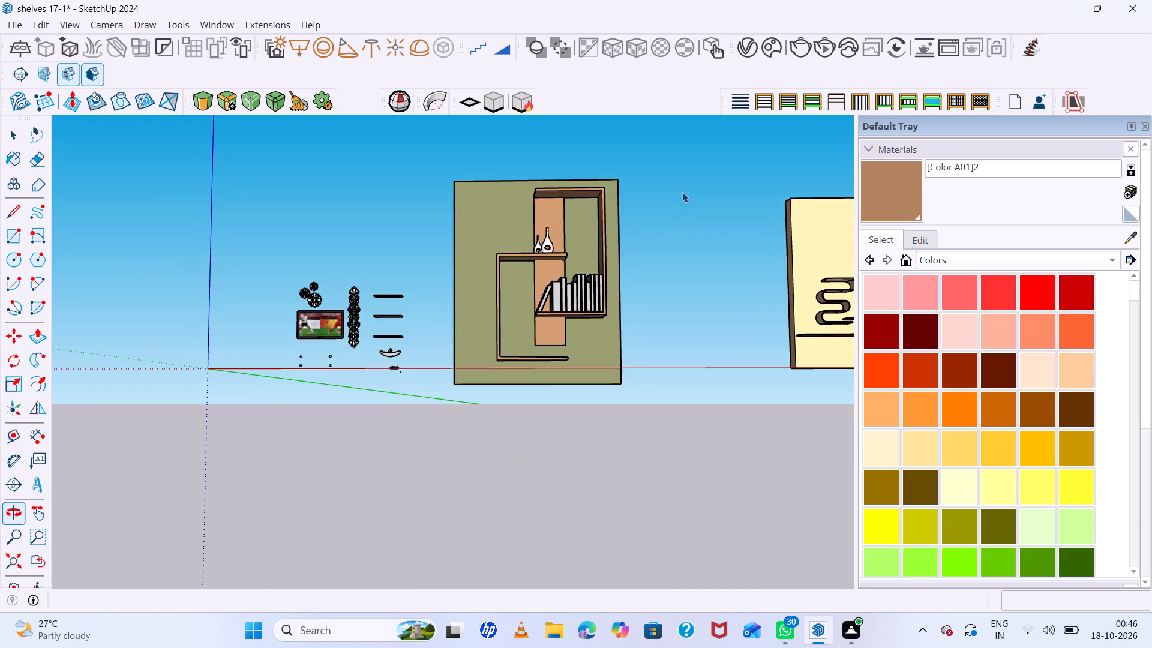
pyautogui.scroll(12, 398, 315)
pyautogui.moveTo(392, 295); pyautogui.dragTo(538, 503, button='middle')
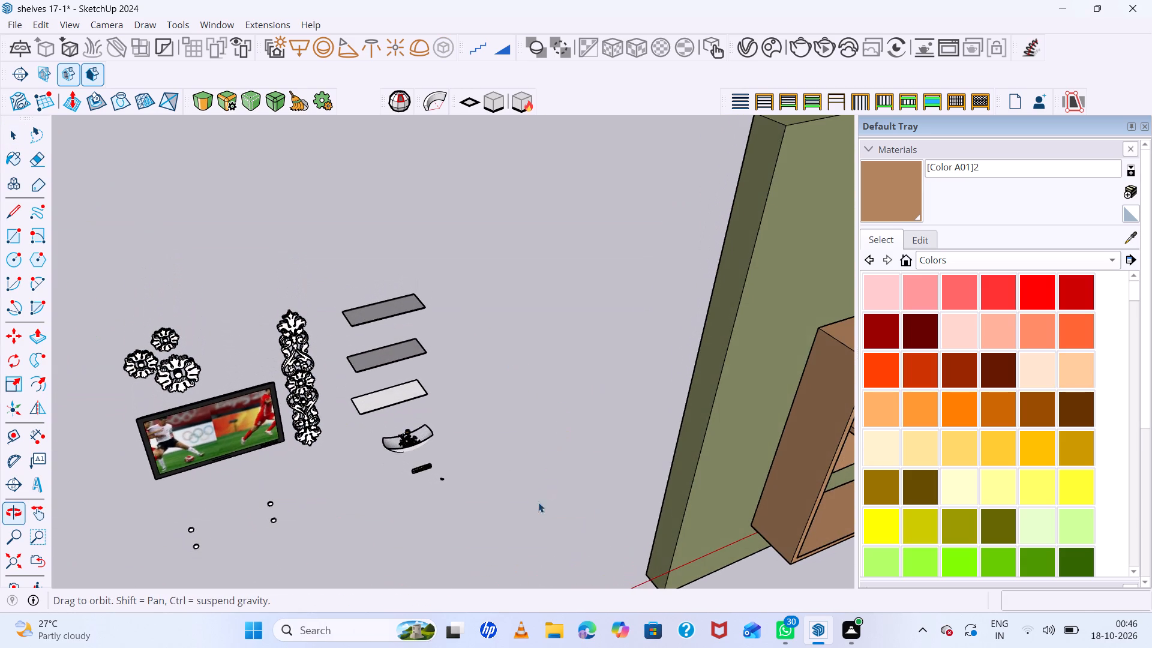
pyautogui.moveTo(494, 253); pyautogui.dragTo(70, 567)
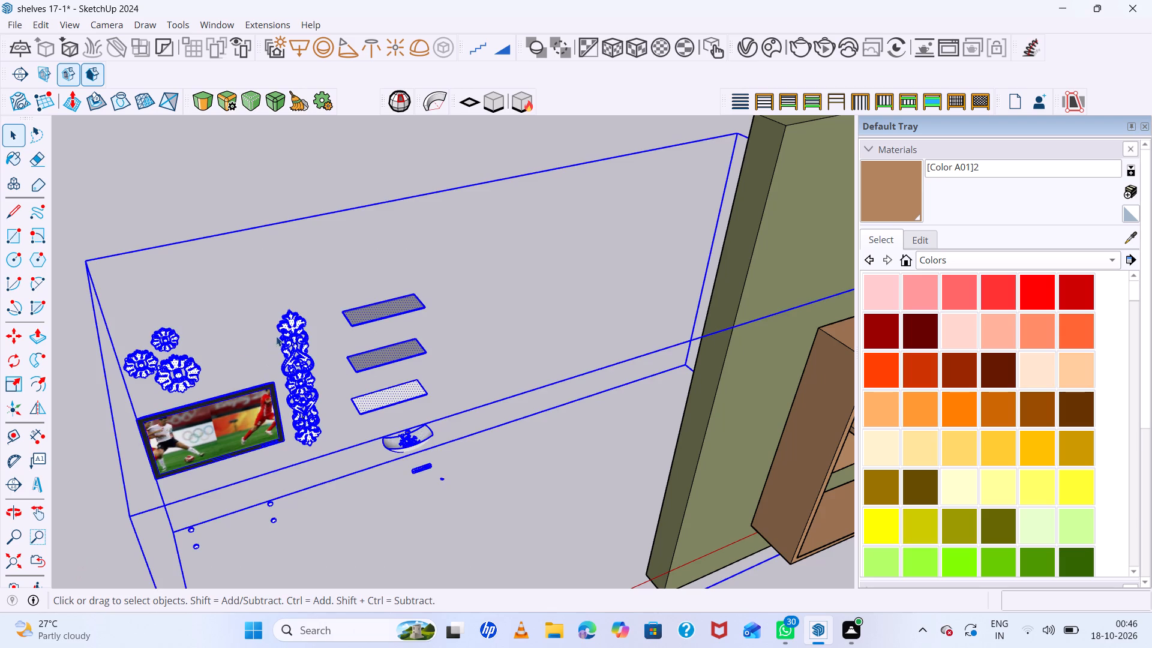
pyautogui.tripleClick(187, 373)
pyautogui.tripleClick(187, 373)
pyautogui.tripleClick(192, 368)
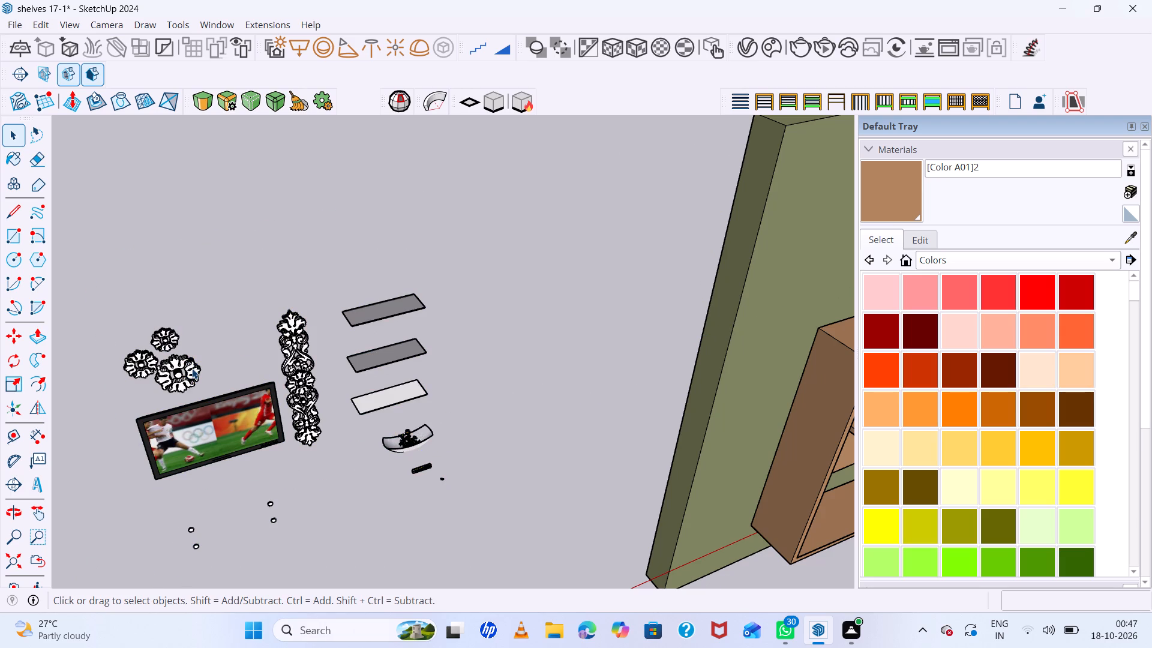
pyautogui.moveTo(474, 259); pyautogui.dragTo(0, 580)
pyautogui.click(313, 350)
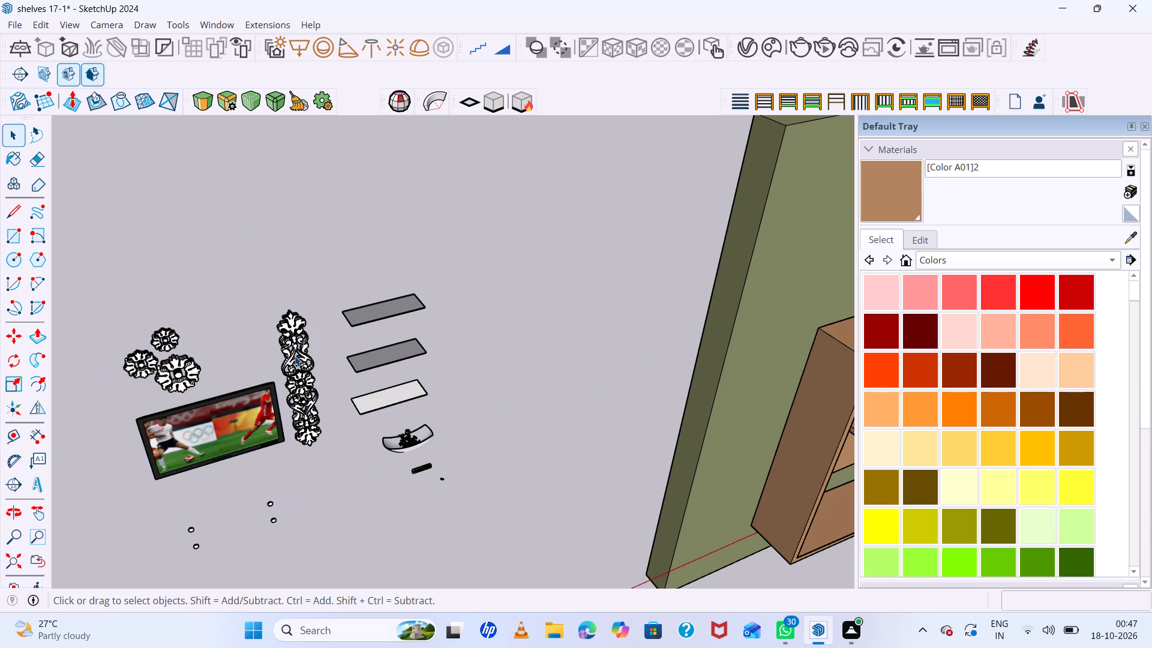
pyautogui.tripleClick(295, 356)
pyautogui.doubleClick(295, 356)
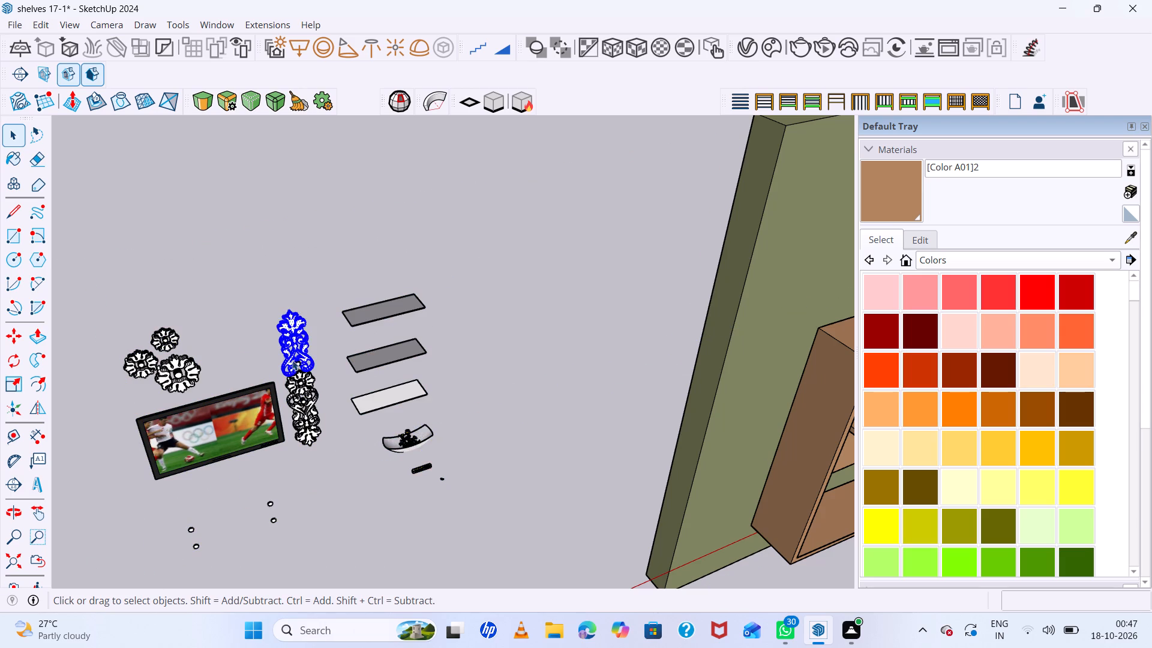
pyautogui.press('Delete')
pyautogui.tripleClick(310, 394)
pyautogui.click(307, 394)
pyautogui.press('Delete')
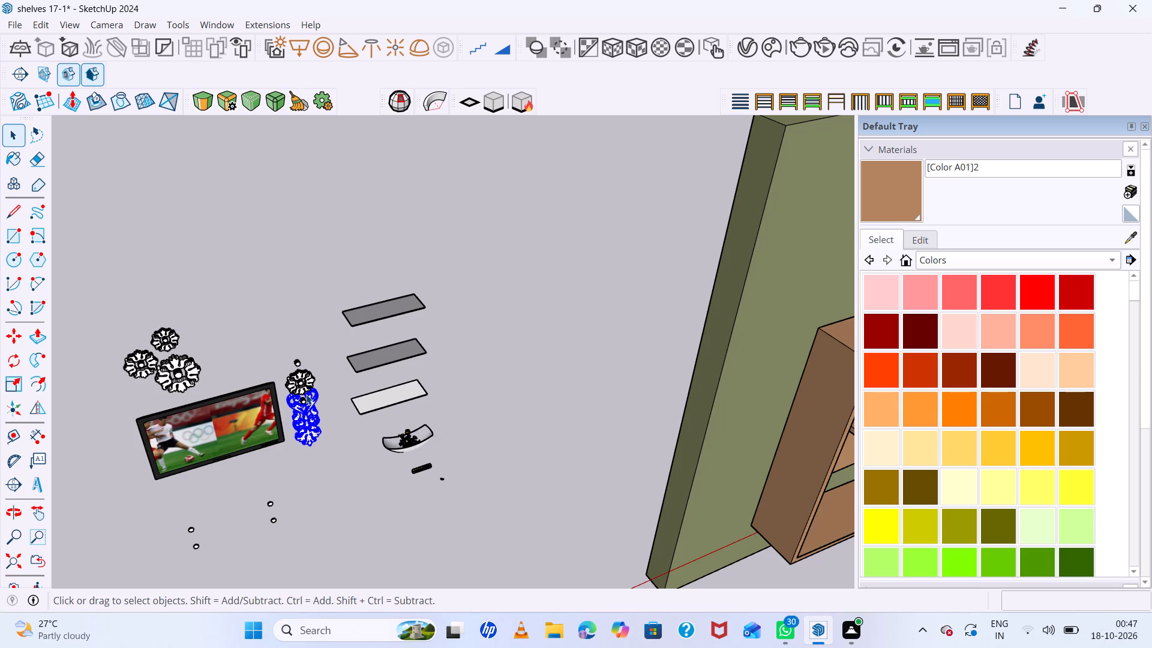
# Delete the petals of the rosette left in the middle of the vertical carved ornament.
pyautogui.tripleClick(304, 379)
pyautogui.doubleClick(304, 379)
pyautogui.press('Delete')
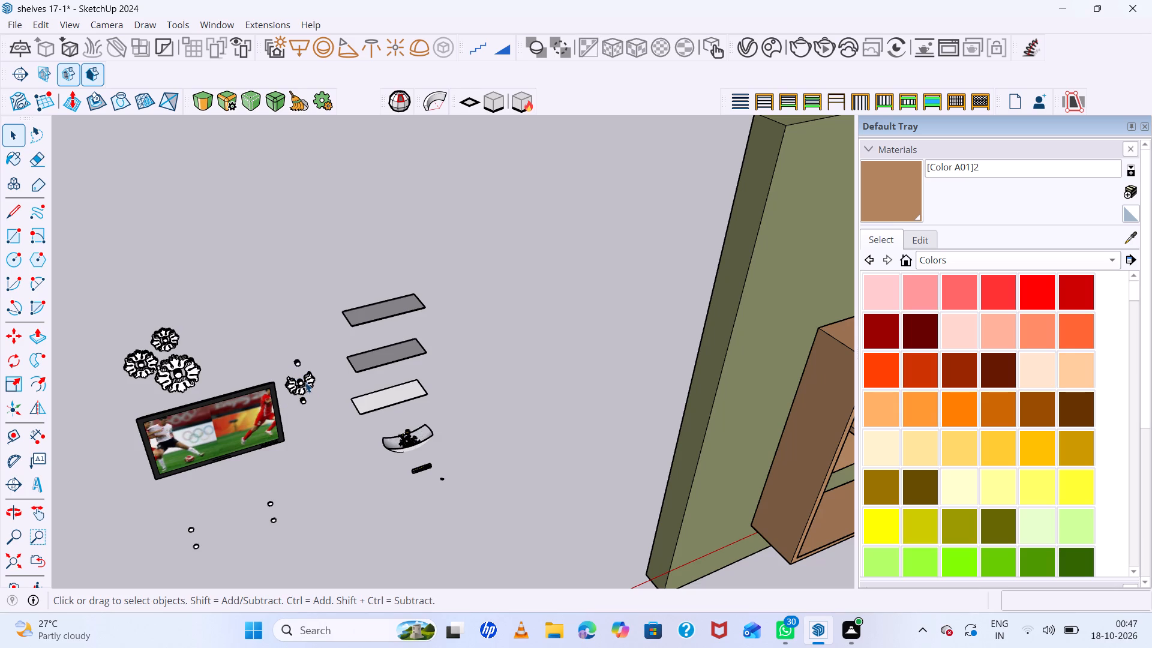
pyautogui.tripleClick(307, 384)
pyautogui.doubleClick(307, 384)
pyautogui.press('Delete')
pyautogui.click(312, 377)
pyautogui.doubleClick(313, 376)
pyautogui.press('Delete')
pyautogui.tripleClick(292, 383)
pyautogui.tripleClick(292, 383)
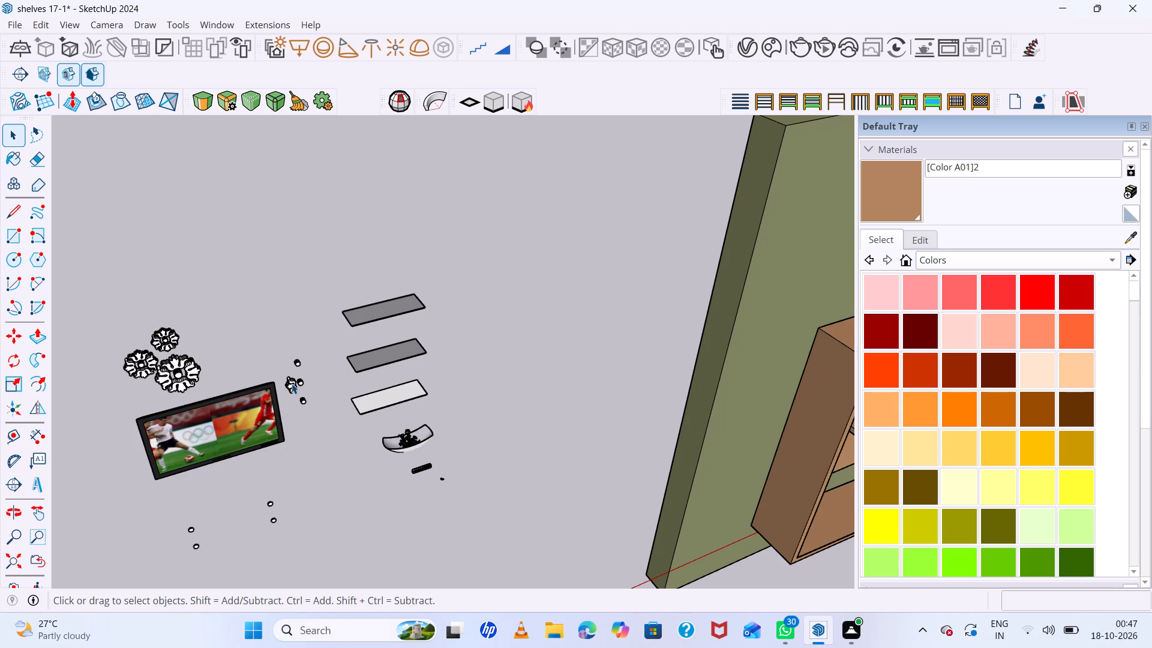
pyautogui.click(291, 394)
pyautogui.tripleClick(293, 385)
pyautogui.click(293, 385)
pyautogui.press('Delete')
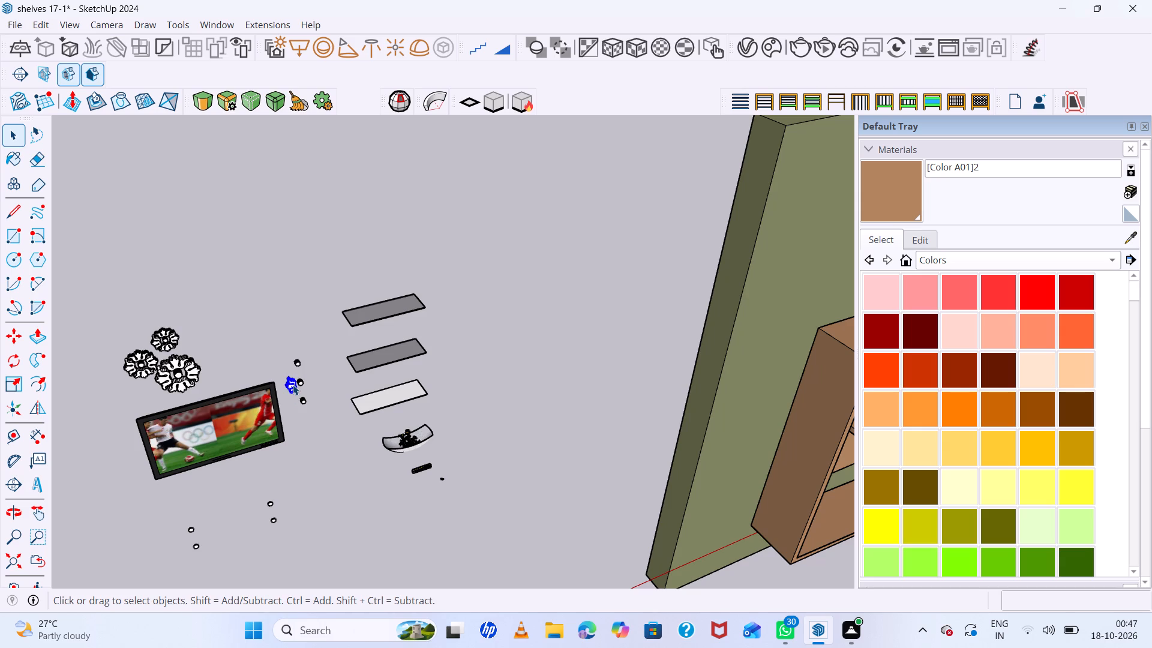
# Delete the three small round pieces left over from the vertical carved ornament.
pyautogui.tripleClick(302, 380)
pyautogui.click(299, 382)
pyautogui.press('Delete')
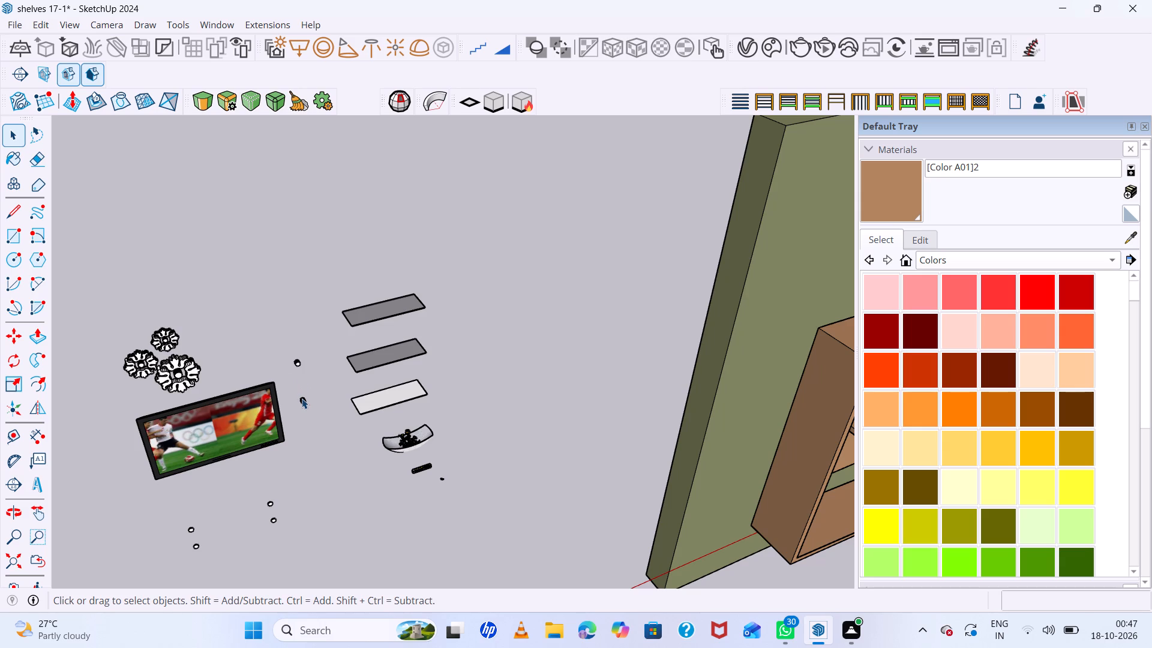
pyautogui.tripleClick(304, 404)
pyautogui.click(304, 401)
pyautogui.press('Delete')
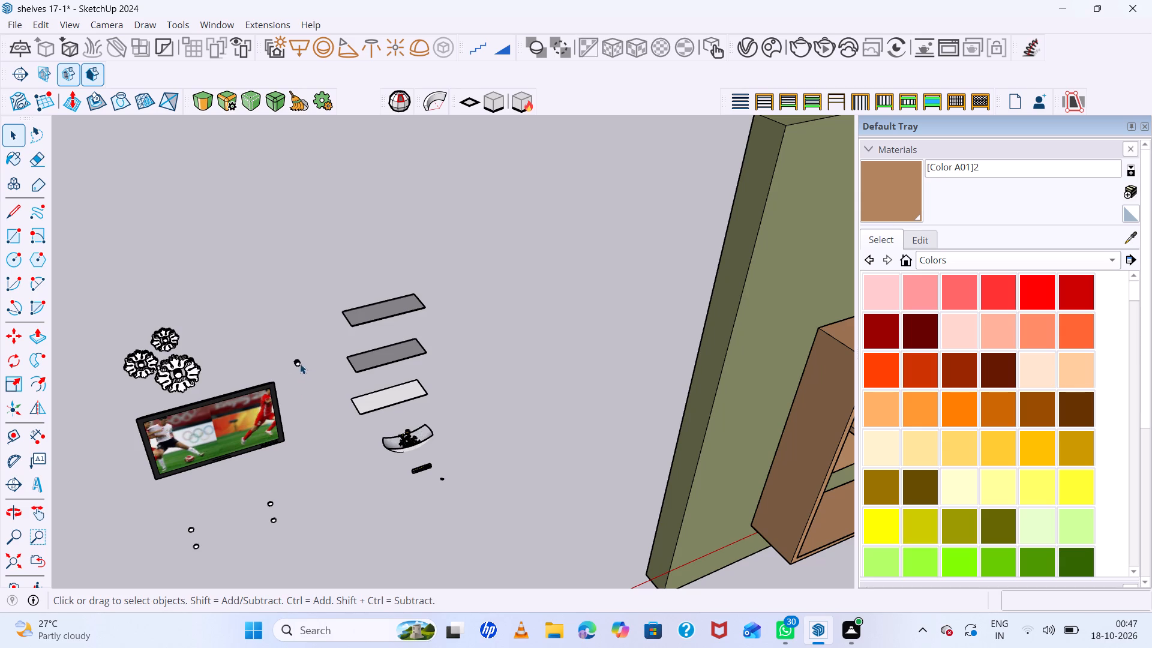
pyautogui.tripleClick(295, 362)
pyautogui.click(295, 362)
pyautogui.press('Delete')
# Delete the three empty floating shelves beside the TV.
pyautogui.tripleClick(371, 318)
pyautogui.press('Delete')
pyautogui.tripleClick(385, 363)
pyautogui.press('Delete')
pyautogui.click(401, 409)
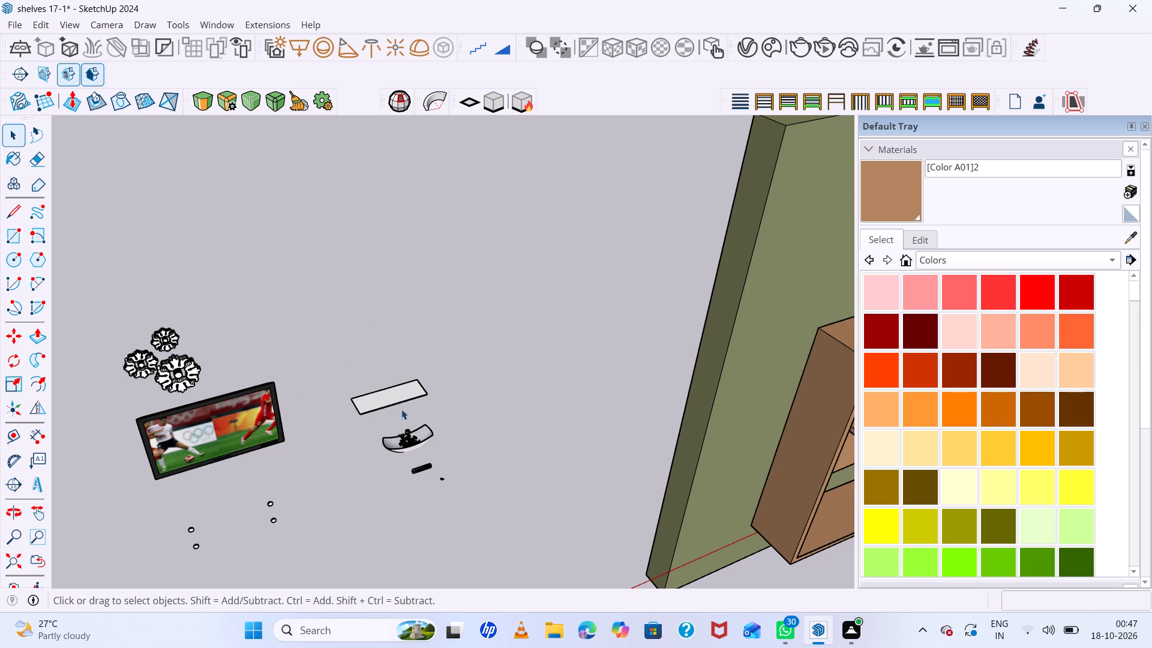
pyautogui.tripleClick(398, 402)
pyautogui.click(398, 402)
pyautogui.press('Delete')
# Open the group holding the curved bowl ornament and delete the bowl.
pyautogui.tripleClick(415, 441)
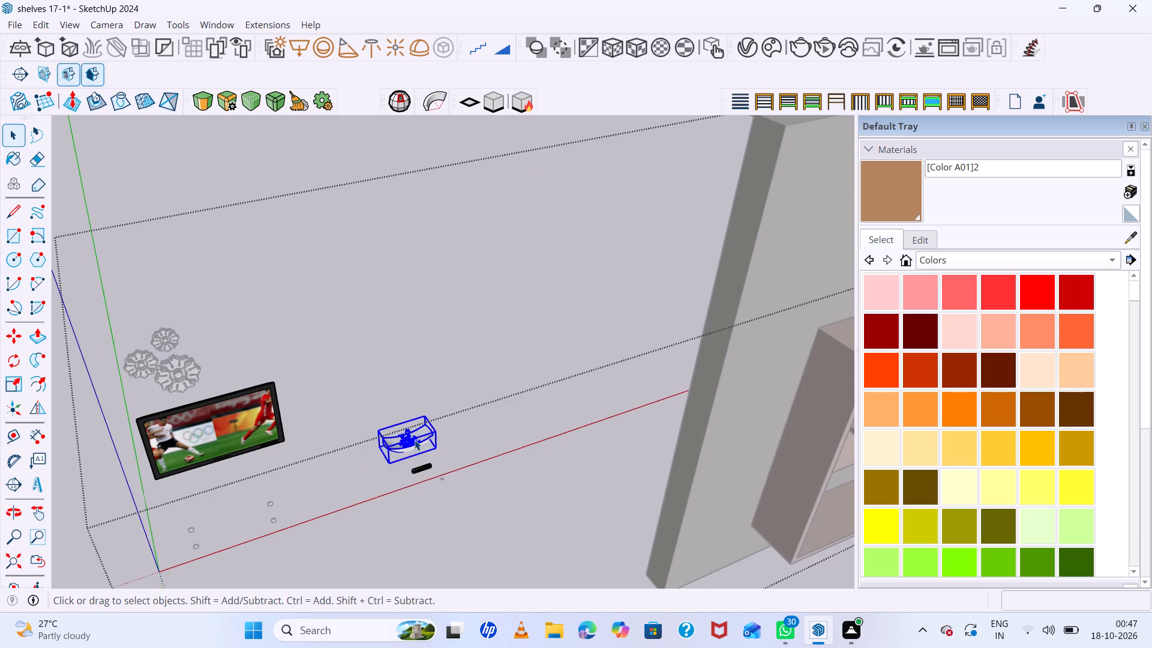
pyautogui.click(415, 440)
pyautogui.press('Delete')
pyautogui.click(415, 440)
pyautogui.click(445, 402)
pyautogui.click(427, 429)
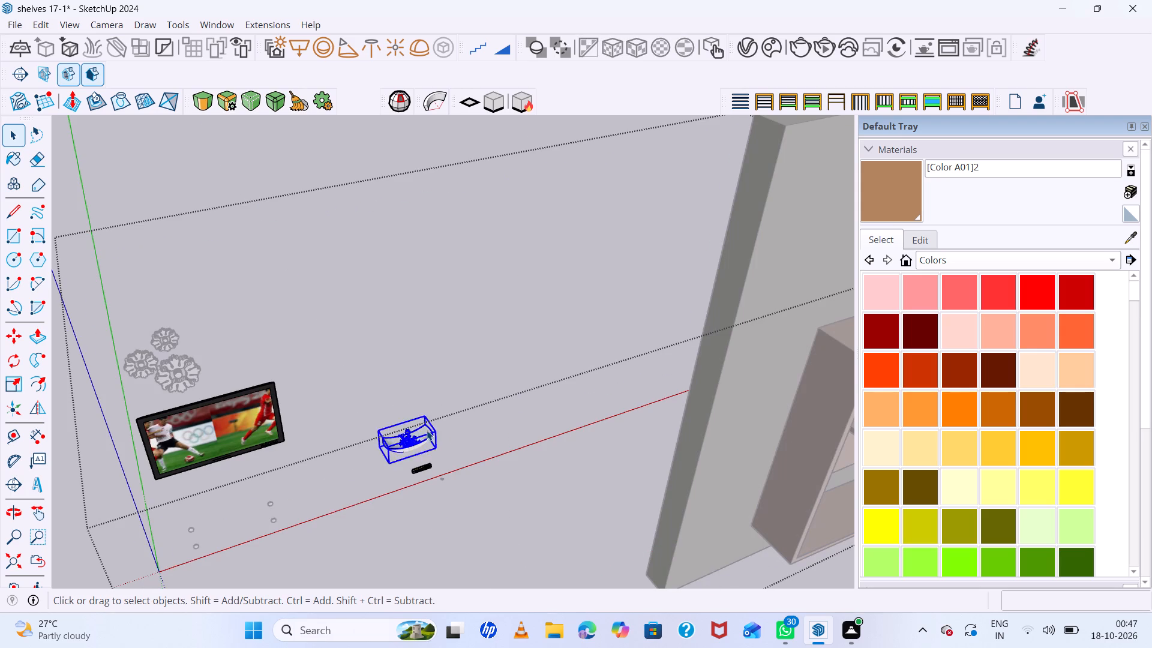
pyautogui.press('Delete')
# Delete the small black box left below where the bowl stood.
pyautogui.doubleClick(430, 469)
pyautogui.doubleClick(427, 466)
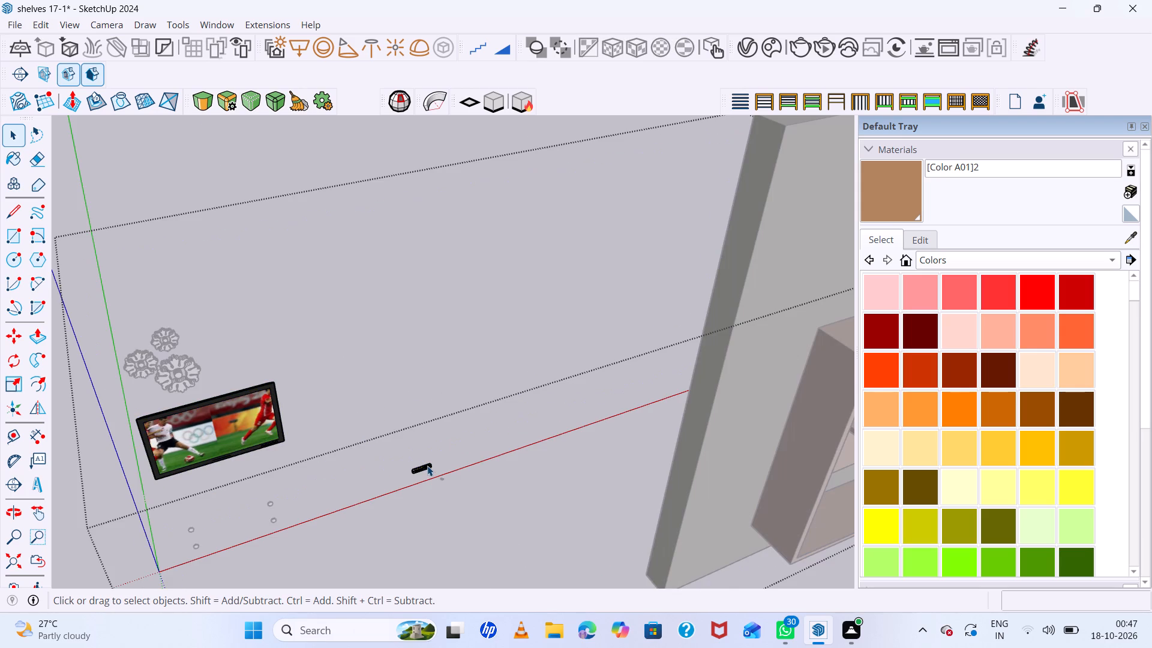
pyautogui.click(427, 466)
pyautogui.press('Delete')
pyautogui.doubleClick(441, 477)
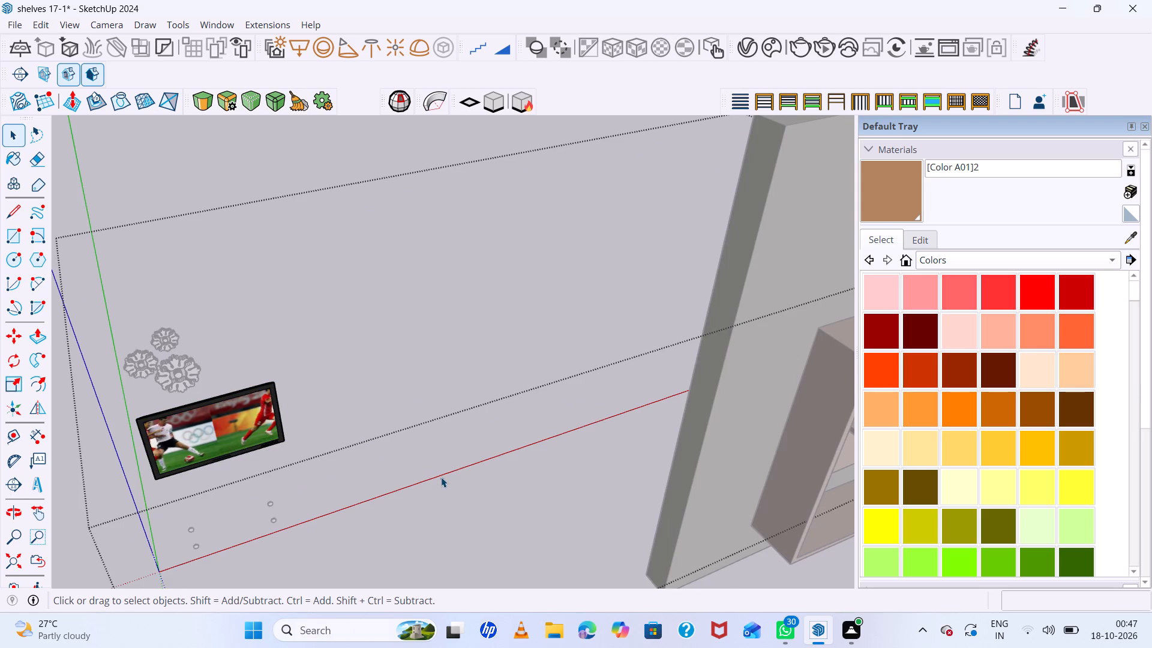
# Delete the TV with the football picture from its group.
pyautogui.tripleClick(221, 412)
pyautogui.press('Delete')
# Delete the centre and the upper and right-hand petals of the largest rosette in the three-rosette cluster.
pyautogui.tripleClick(169, 359)
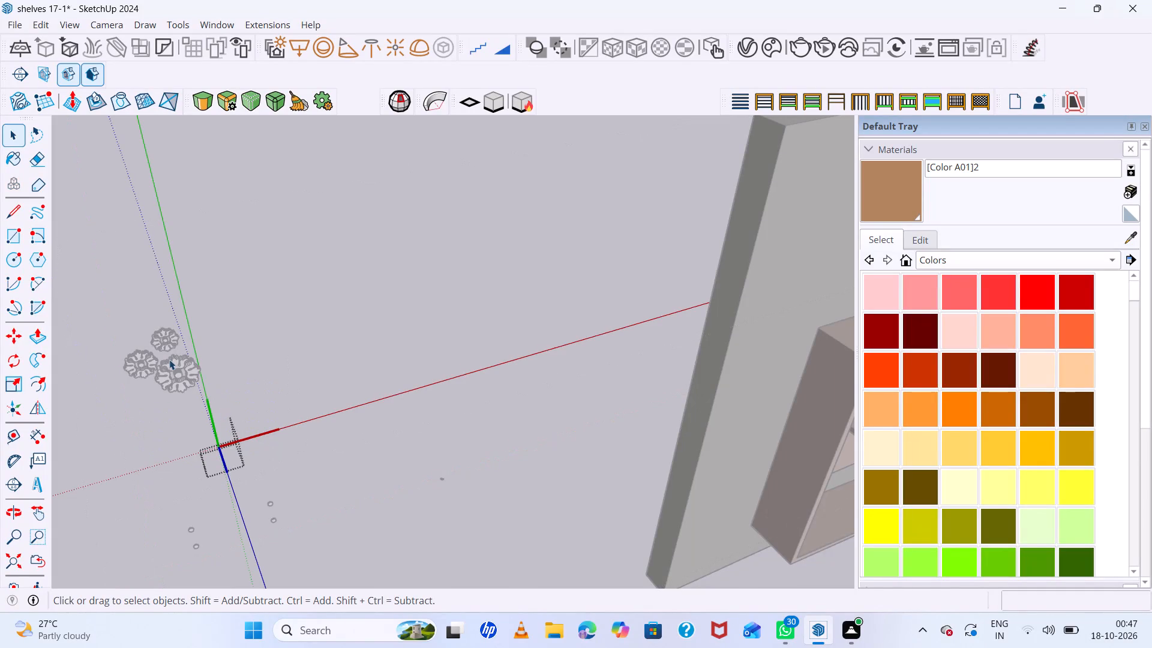
pyautogui.tripleClick(182, 376)
pyautogui.doubleClick(182, 376)
pyautogui.press('Delete')
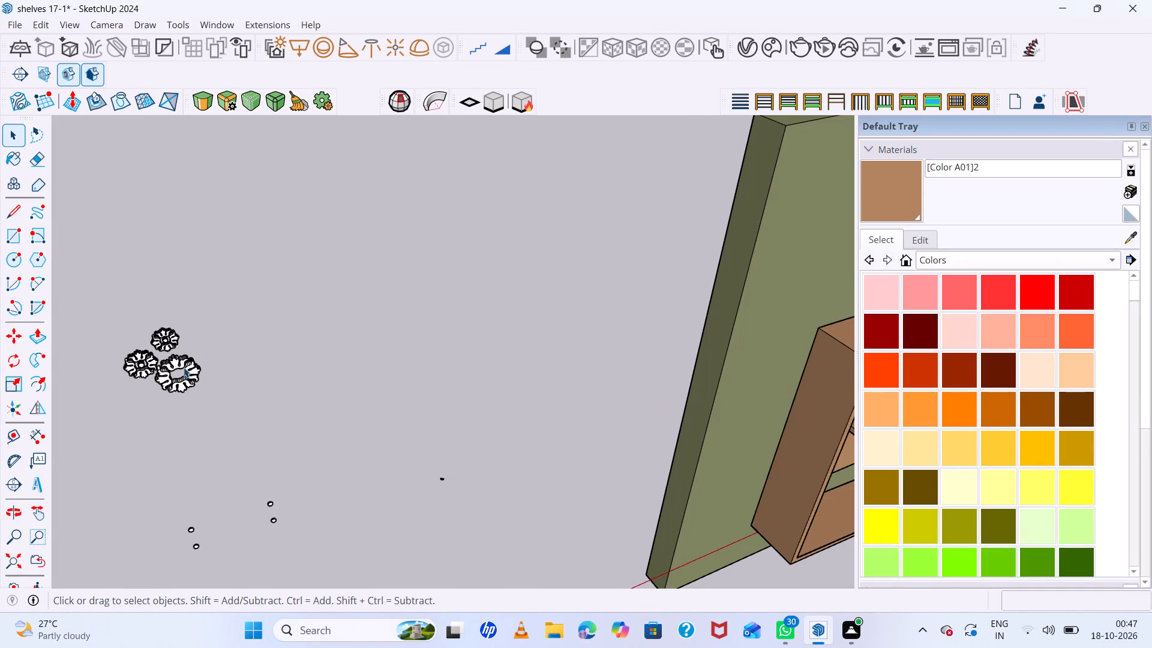
pyautogui.tripleClick(185, 364)
pyautogui.click(185, 364)
pyautogui.press('Delete')
pyautogui.tripleClick(191, 371)
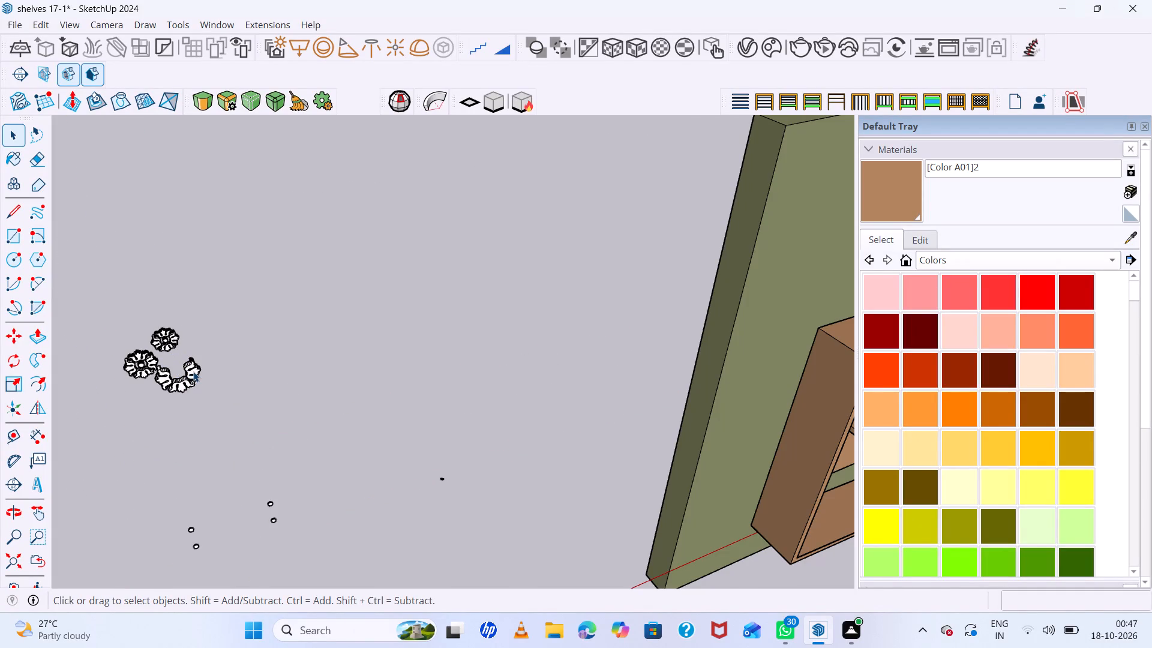
pyautogui.click(193, 371)
pyautogui.press('Delete')
# Delete the remaining lower and left-hand petals of the largest rosette.
pyautogui.tripleClick(190, 382)
pyautogui.press('Delete')
pyautogui.tripleClick(161, 383)
pyautogui.click(159, 381)
pyautogui.click(163, 377)
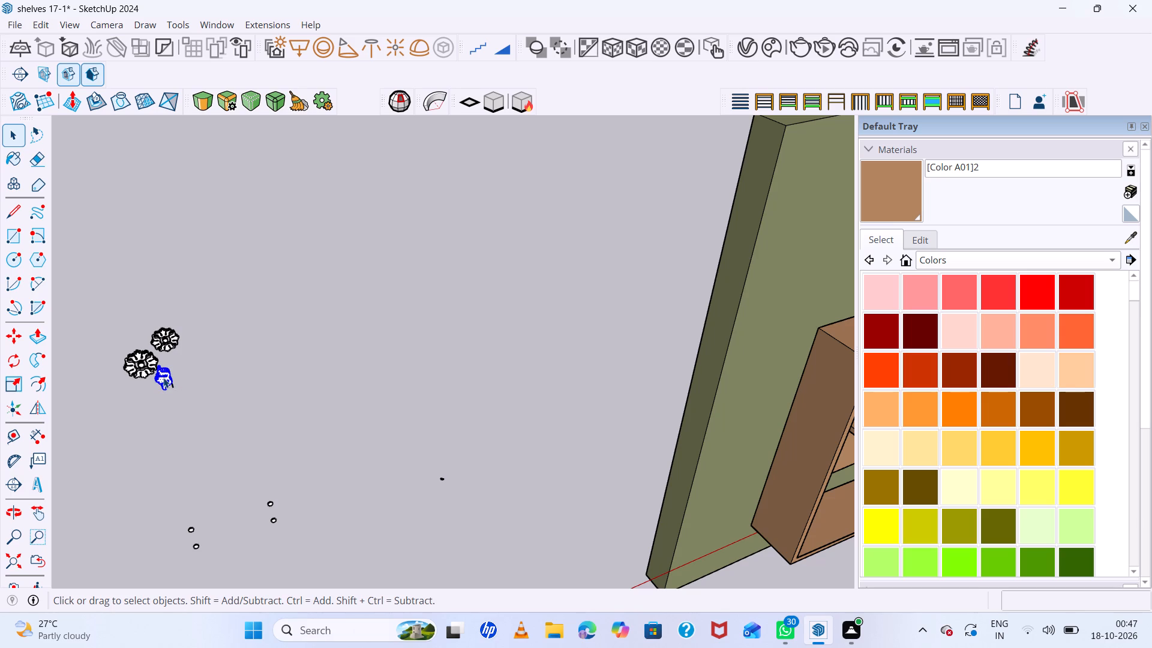
pyautogui.press('Delete')
pyautogui.tripleClick(163, 381)
pyautogui.click(162, 379)
pyautogui.press('Delete')
# Delete the centre and all the petals of the smallest, uppermost rosette.
pyautogui.tripleClick(166, 340)
pyautogui.press('Delete')
pyautogui.tripleClick(169, 335)
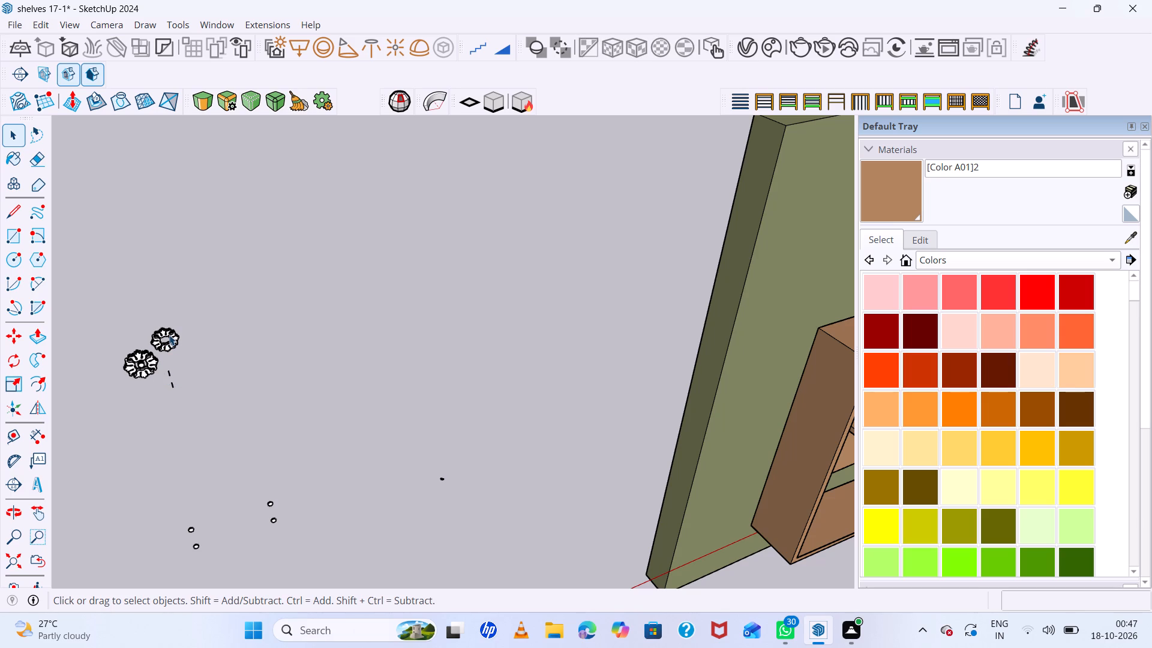
pyautogui.press('Delete')
pyautogui.tripleClick(175, 339)
pyautogui.press('Delete')
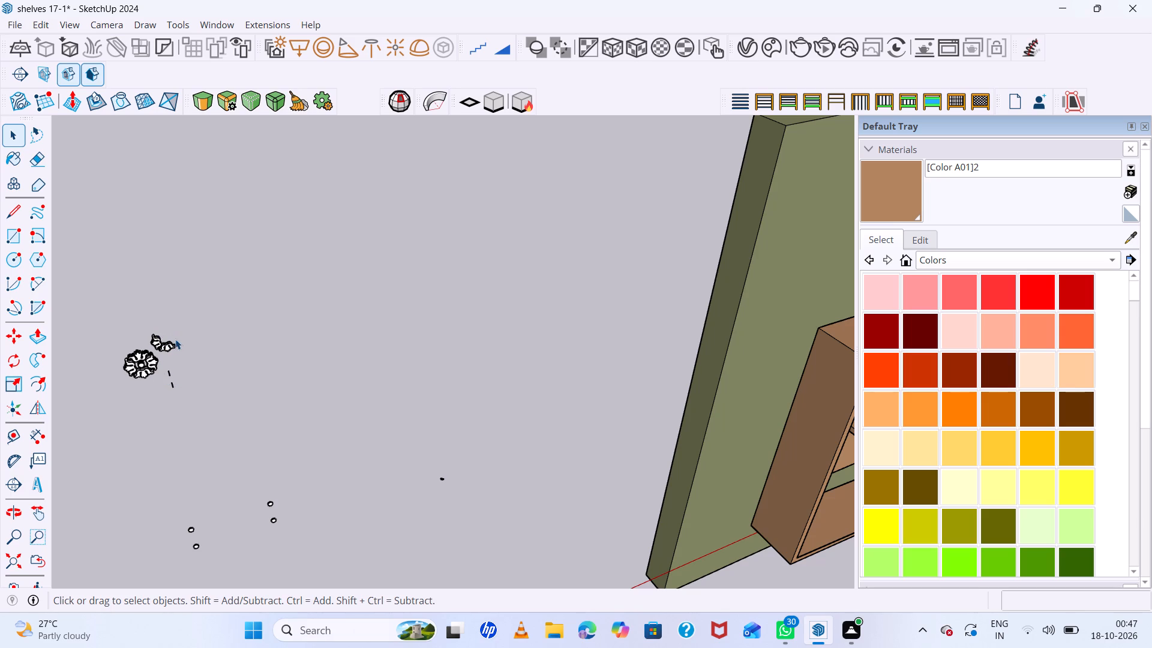
pyautogui.click(171, 352)
pyautogui.tripleClick(169, 348)
pyautogui.click(169, 348)
pyautogui.press('Delete')
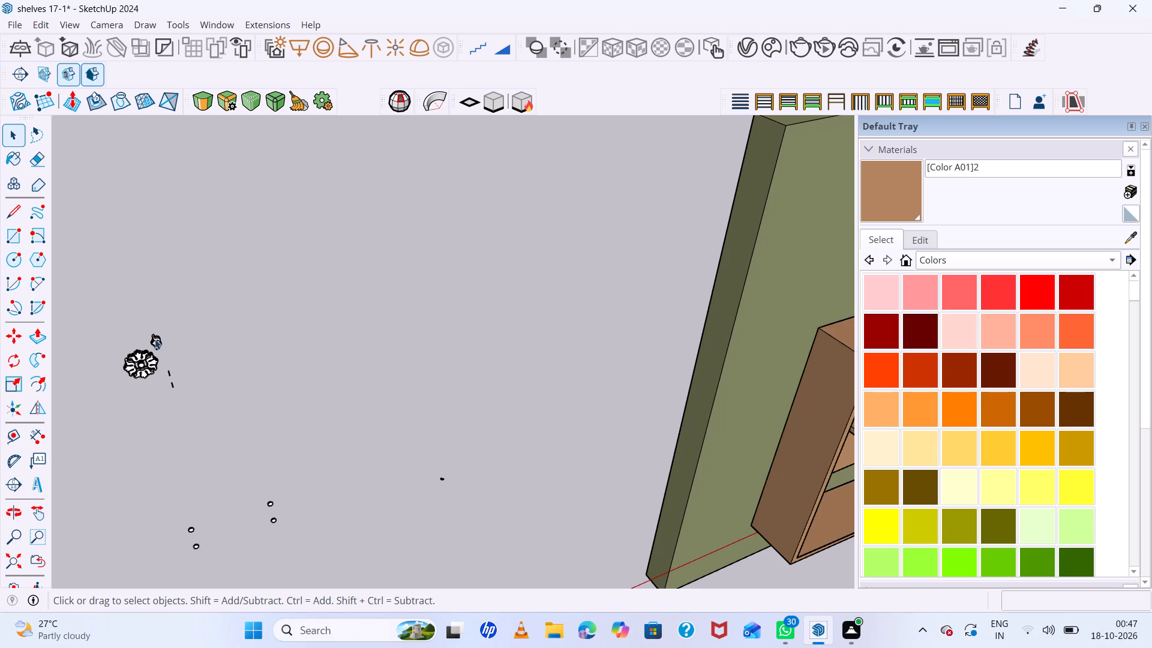
pyautogui.click(152, 337)
pyautogui.tripleClick(155, 344)
pyautogui.press('Delete')
# Delete all the petals and the centre of the last remaining wall rosette.
pyautogui.tripleClick(148, 368)
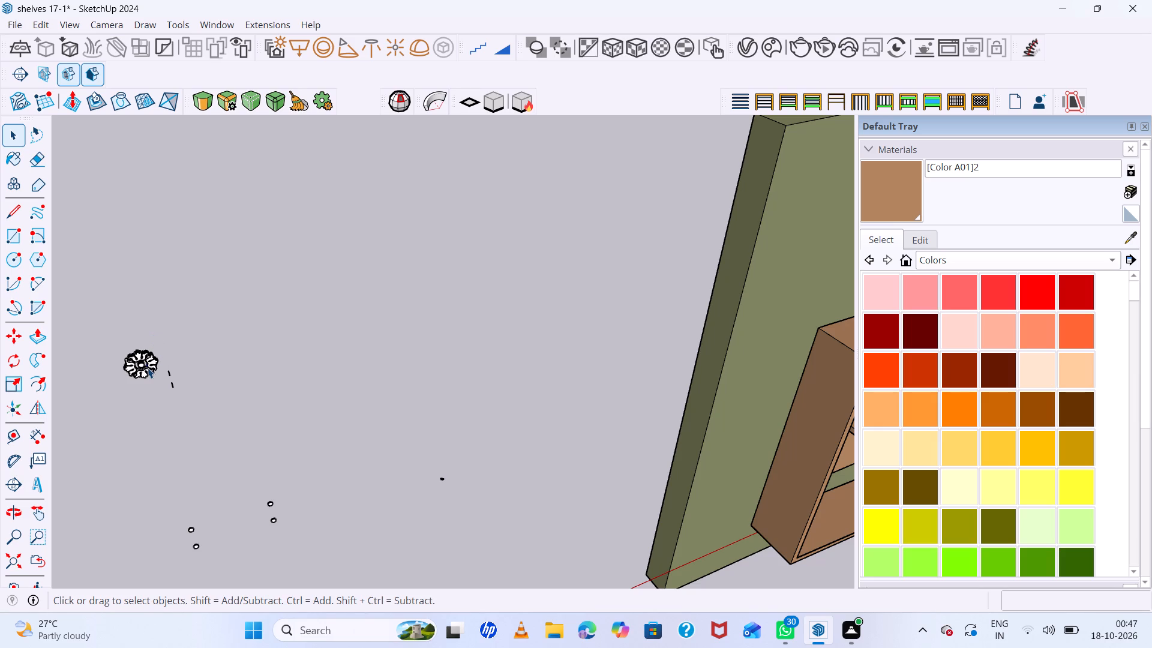
pyautogui.press('Delete')
pyautogui.tripleClick(142, 373)
pyautogui.click(142, 373)
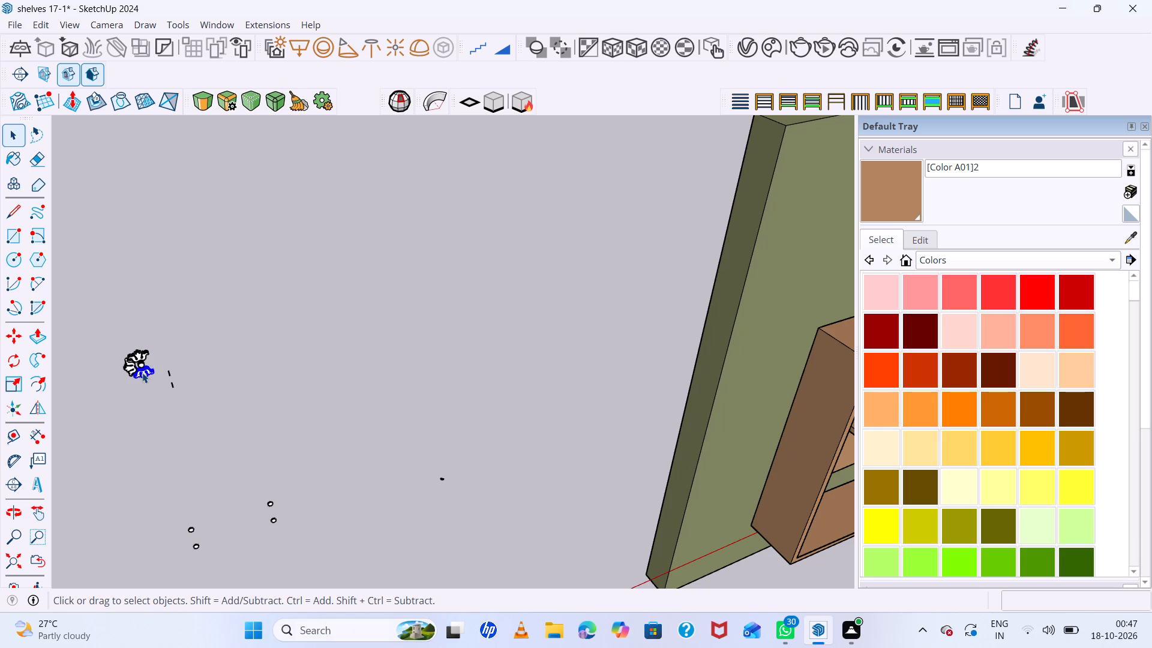
pyautogui.press('Delete')
pyautogui.tripleClick(139, 365)
pyautogui.click(139, 365)
pyautogui.press('Delete')
pyautogui.tripleClick(139, 356)
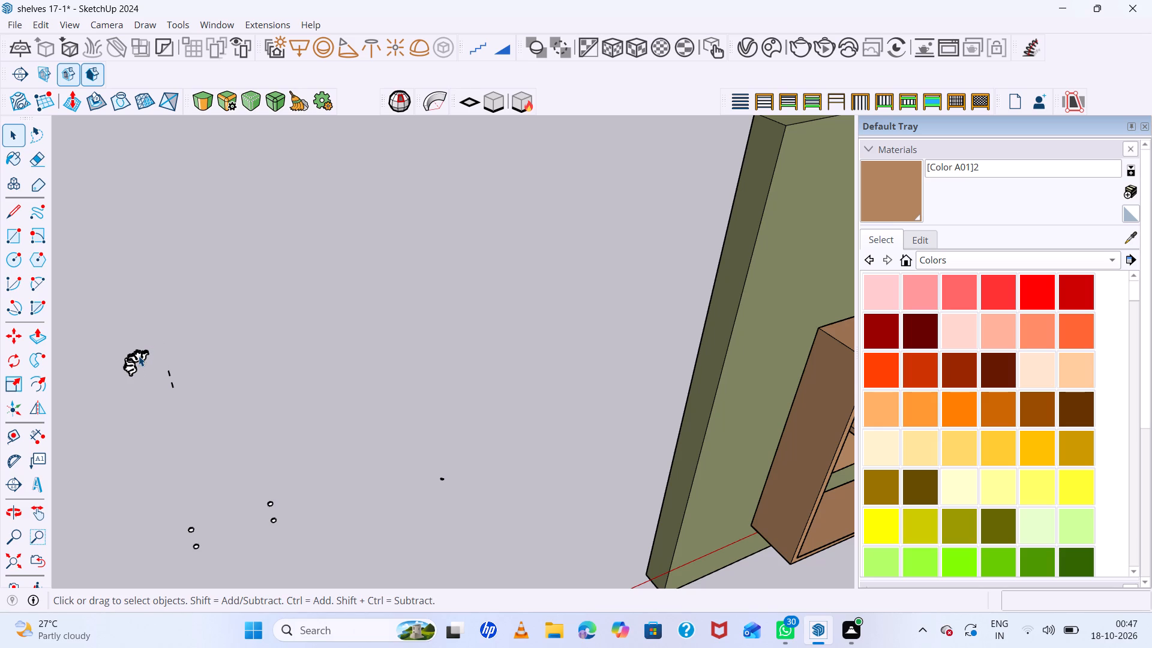
pyautogui.press('Delete')
pyautogui.tripleClick(136, 364)
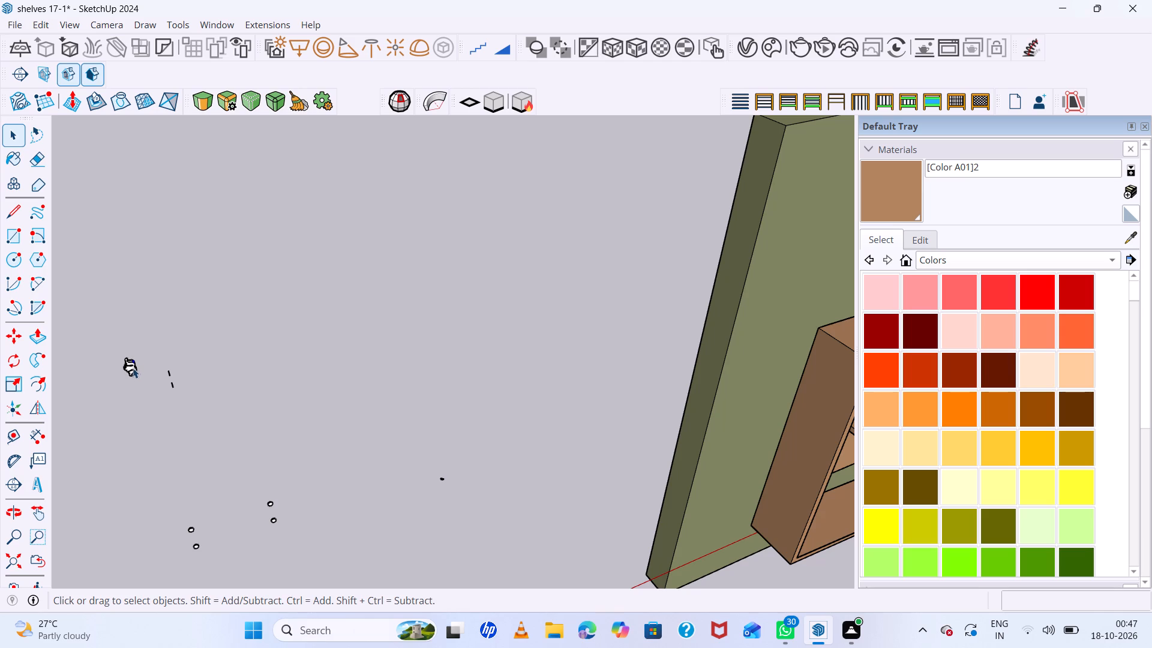
pyautogui.tripleClick(132, 370)
pyautogui.press('Delete')
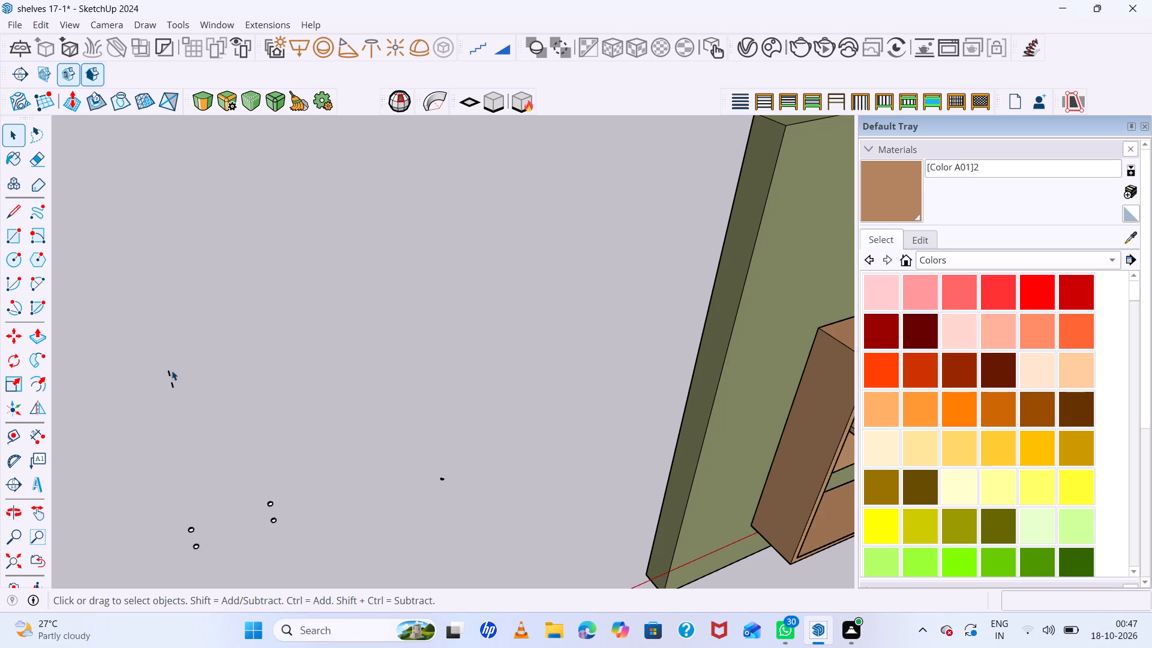
# Delete the remaining stray TV unit fragments in the empty area beside the box wall shelf.
pyautogui.doubleClick(169, 371)
pyautogui.click(172, 385)
pyautogui.moveTo(197, 347); pyautogui.dragTo(148, 465)
pyautogui.press('Delete')
pyautogui.scroll(-7, 241, 416)
pyautogui.doubleClick(289, 472)
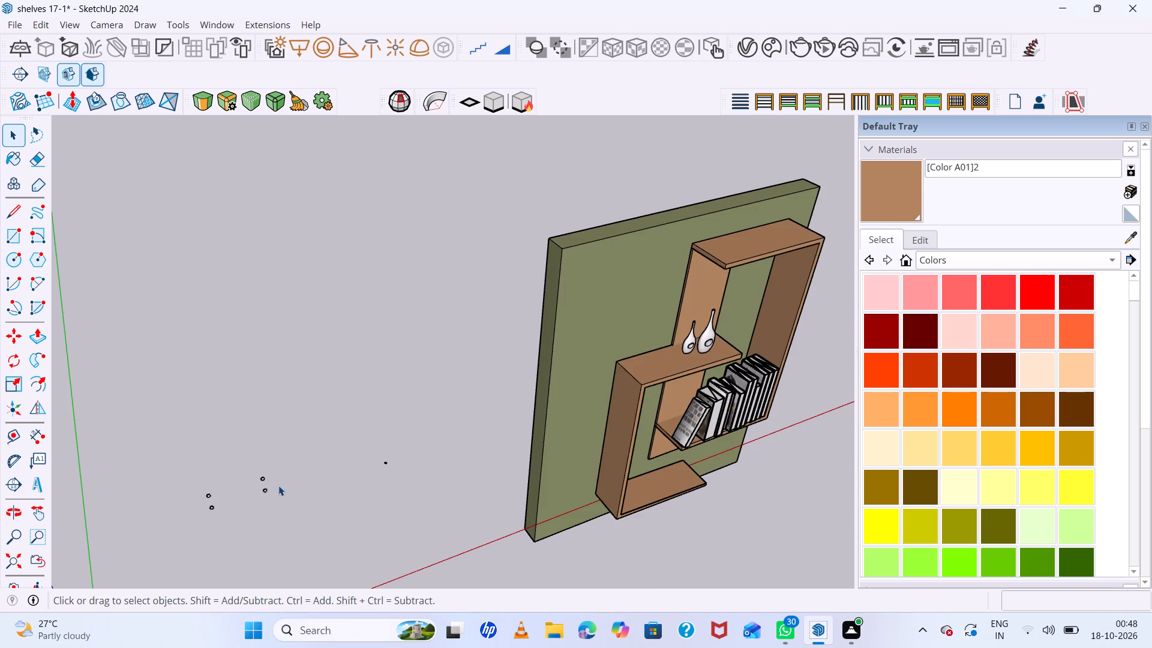
pyautogui.moveTo(306, 449); pyautogui.dragTo(173, 578)
pyautogui.press('Delete')
pyautogui.moveTo(442, 432); pyautogui.dragTo(343, 509)
pyautogui.press('Delete')
# Check the cleared area around the box wall shelf and the row of neighbouring models.
pyautogui.scroll(-14, 320, 415)
pyautogui.scroll(1, 477, 424)
pyautogui.moveTo(477, 424); pyautogui.dragTo(397, 326, button='middle')
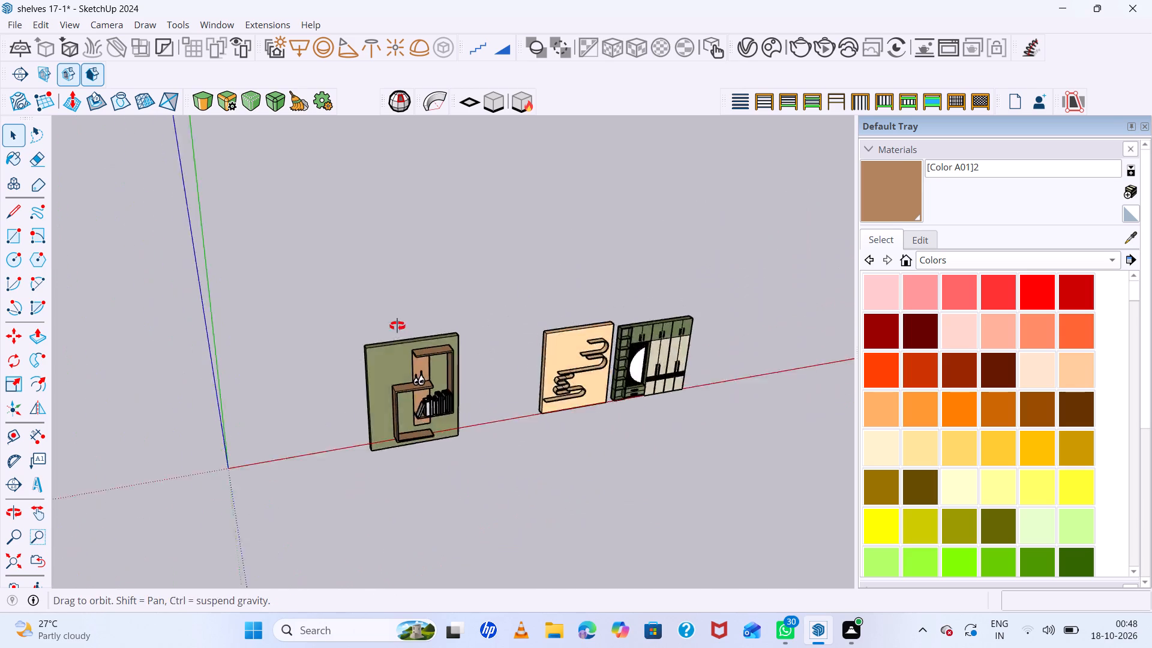
pyautogui.moveTo(397, 326); pyautogui.dragTo(365, 300, button='middle')
pyautogui.scroll(13, 346, 338)
pyautogui.moveTo(496, 416); pyautogui.dragTo(445, 302, button='middle')
pyautogui.scroll(1, 496, 411)
pyautogui.scroll(-8, 445, 302)
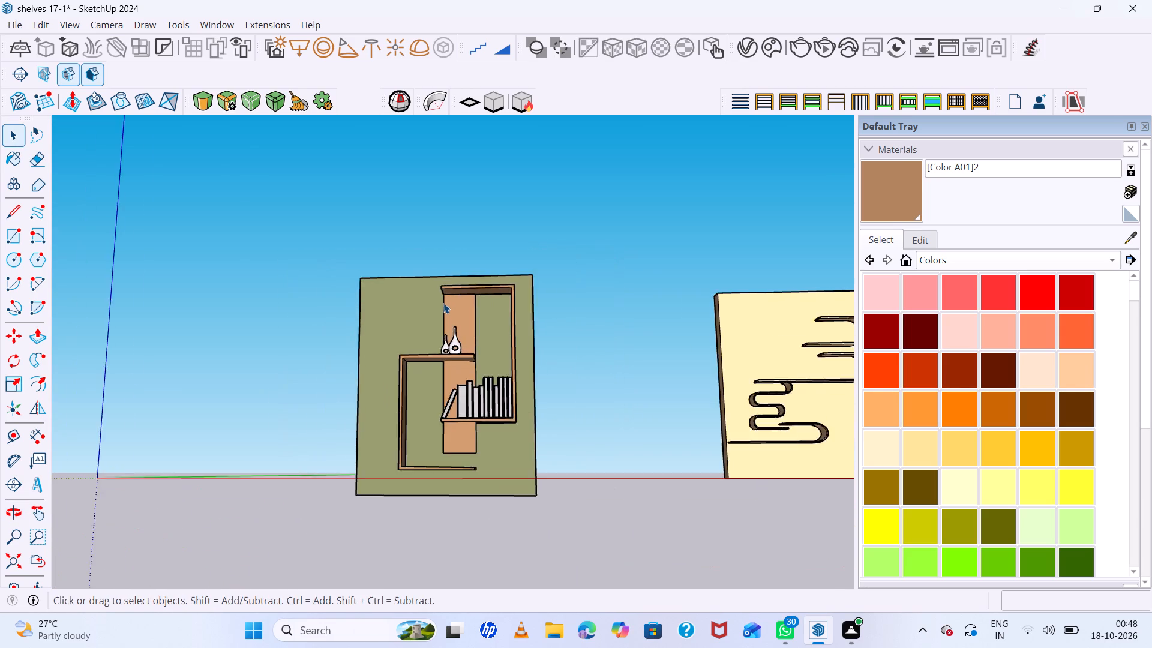
pyautogui.scroll(-4, 443, 303)
# Search 3D Warehouse for birds.
pyautogui.click(214, 21)
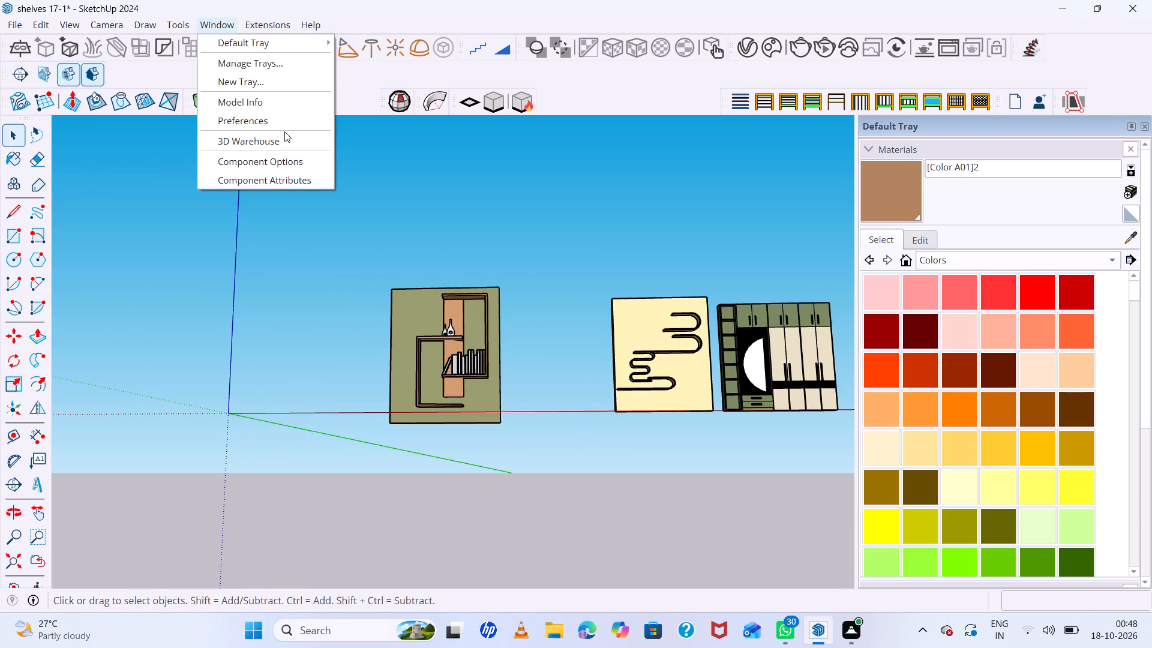
pyautogui.click(281, 145)
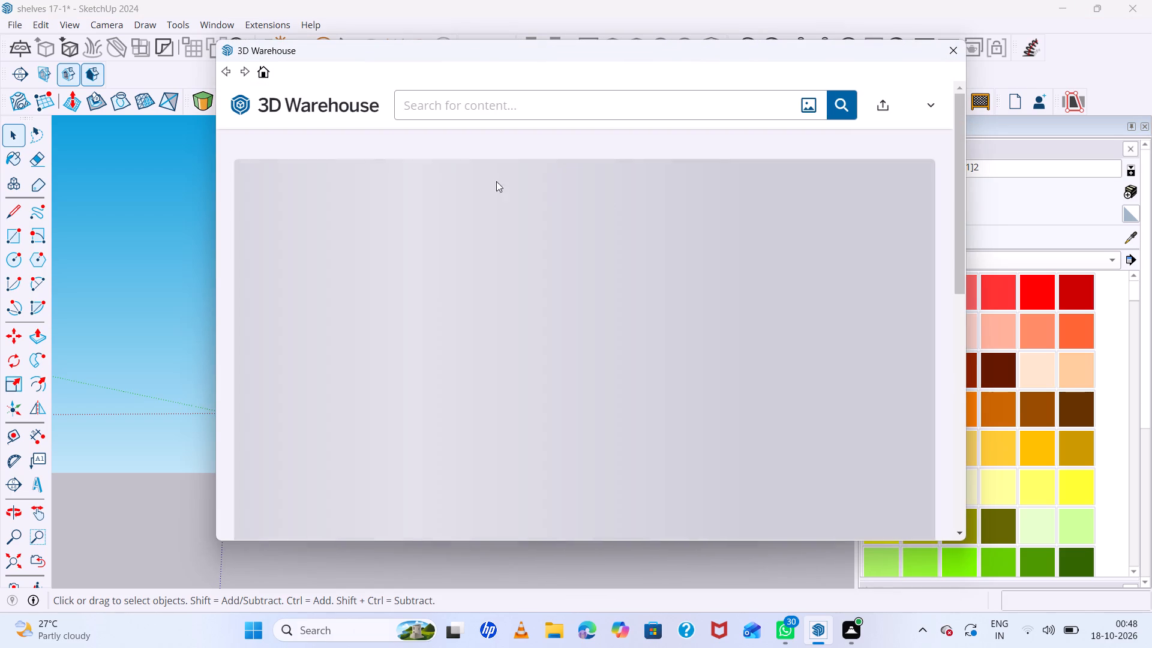
pyautogui.click(557, 106)
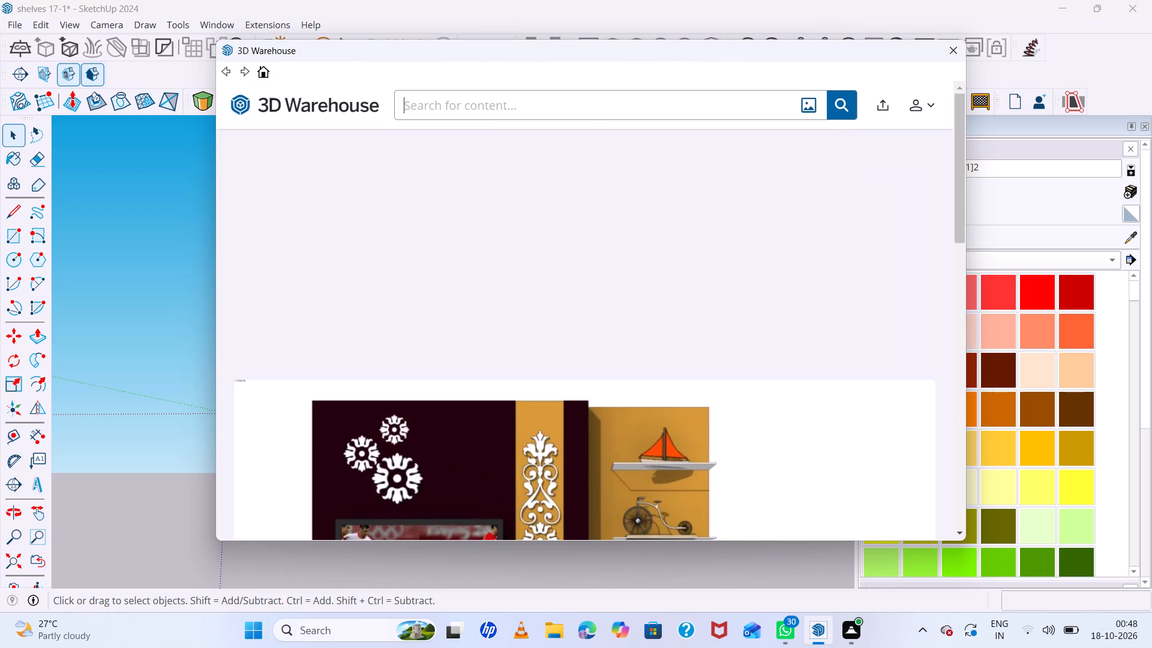
pyautogui.press('b')
pyautogui.press('i')
pyautogui.press('r')
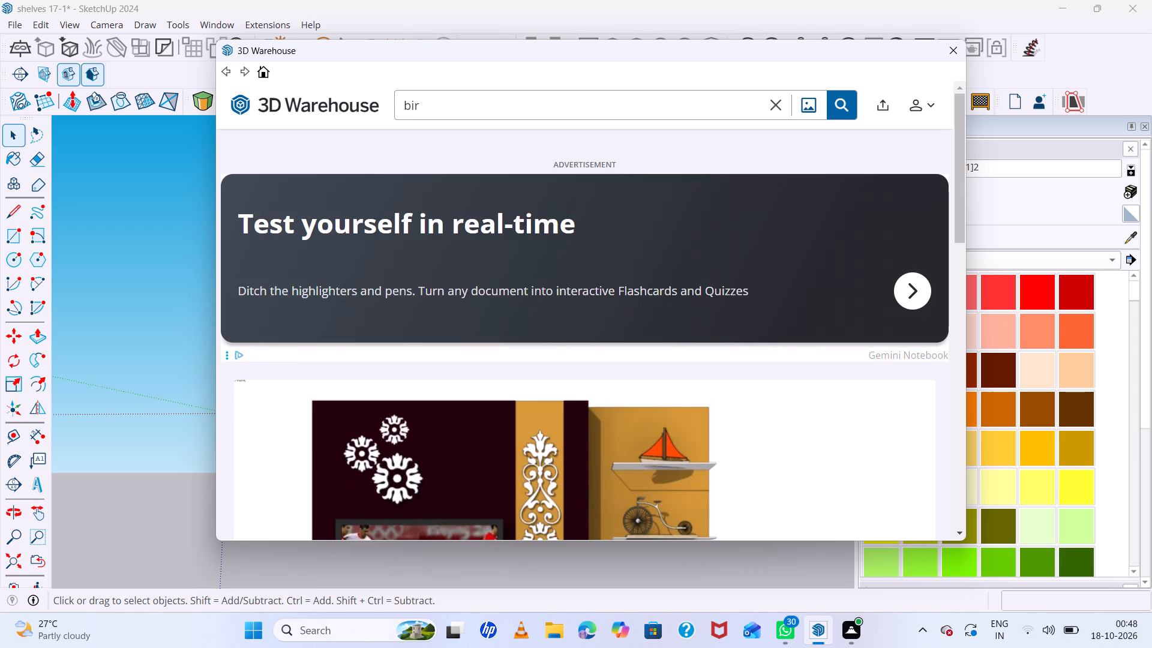
pyautogui.press('d')
pyautogui.press('s')
pyautogui.press('Return')
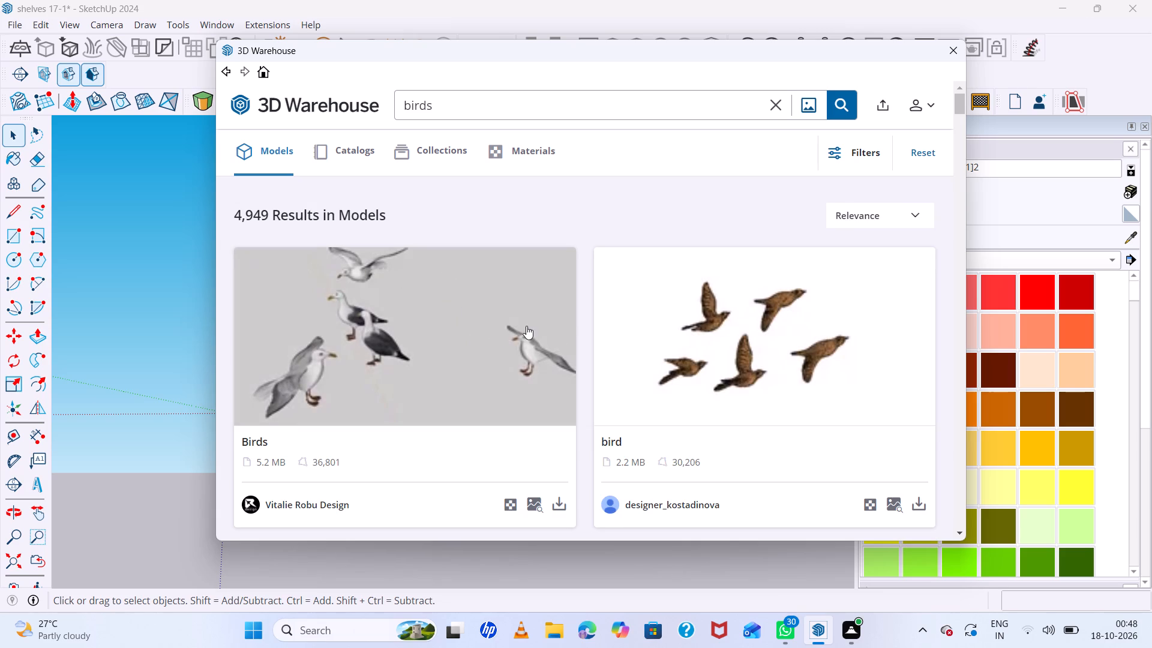
# Look through the bird models for a decorative figurine set suited to the wall shelf.
pyautogui.scroll(-9, 576, 332)
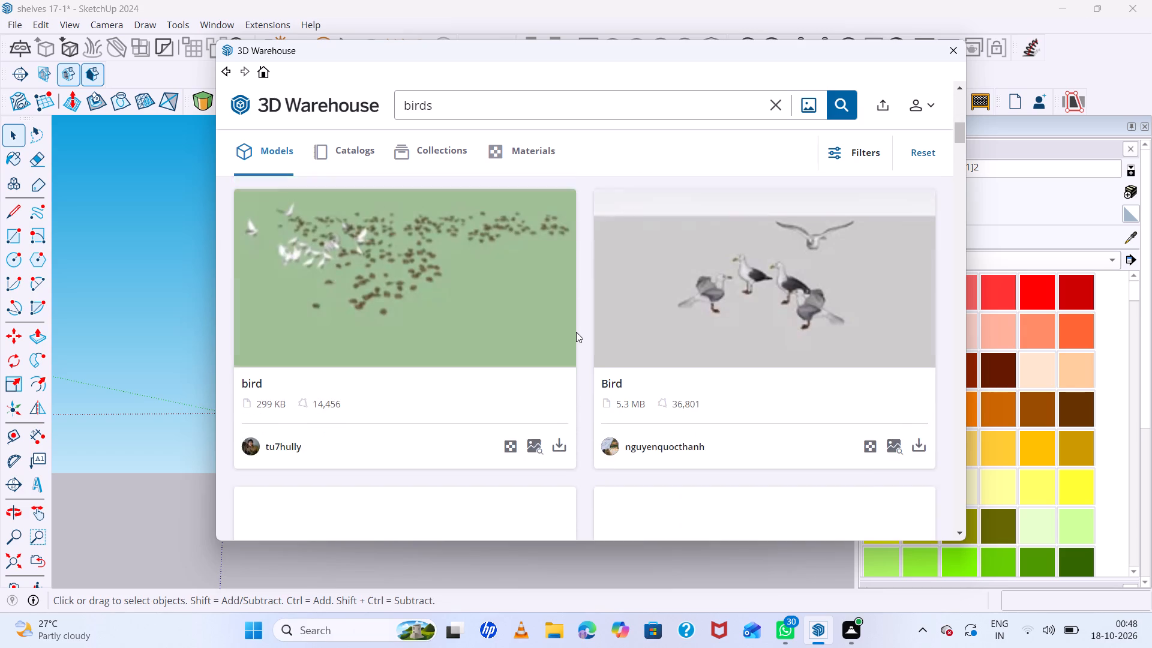
pyautogui.scroll(-5, 576, 332)
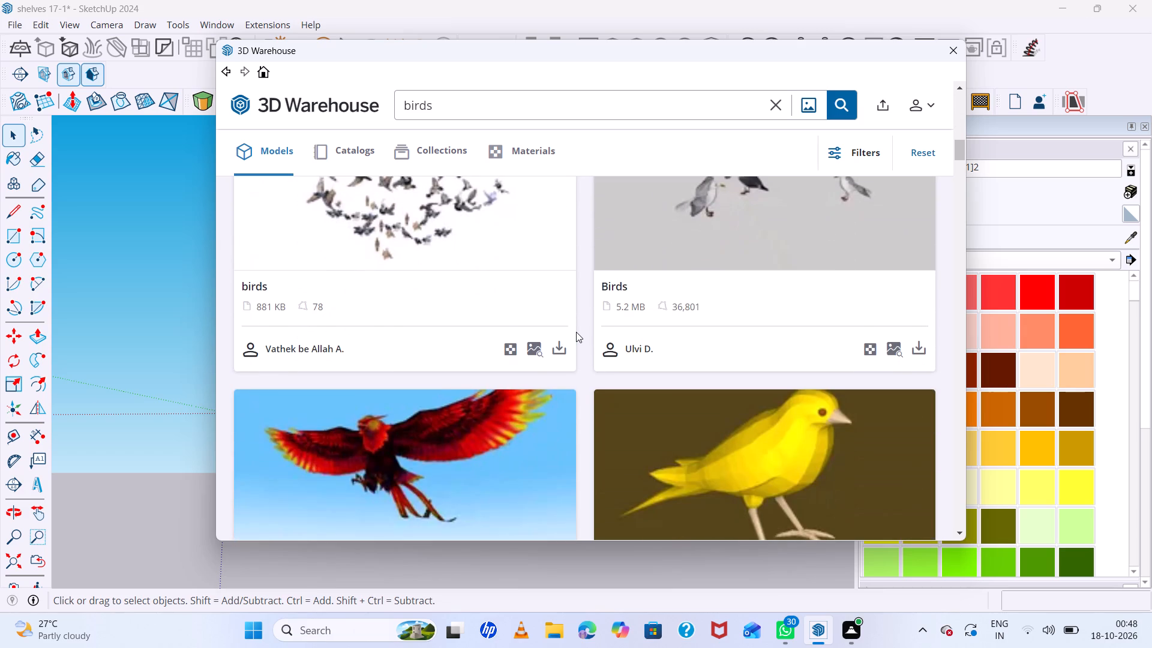
pyautogui.scroll(-6, 576, 332)
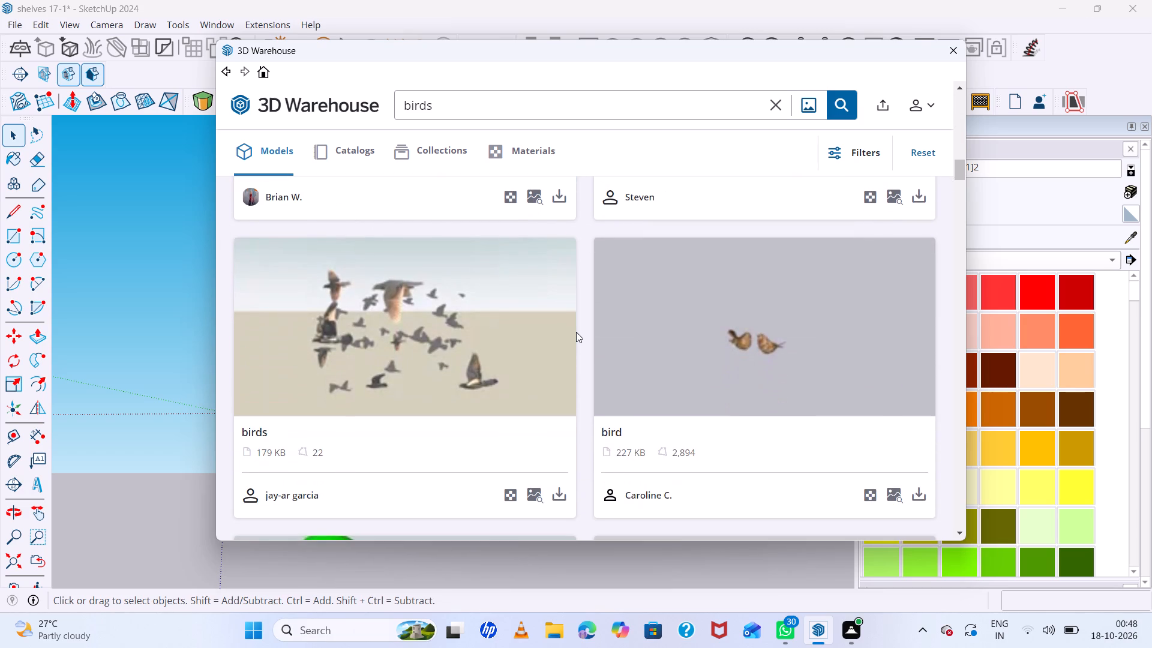
pyautogui.scroll(-12, 576, 332)
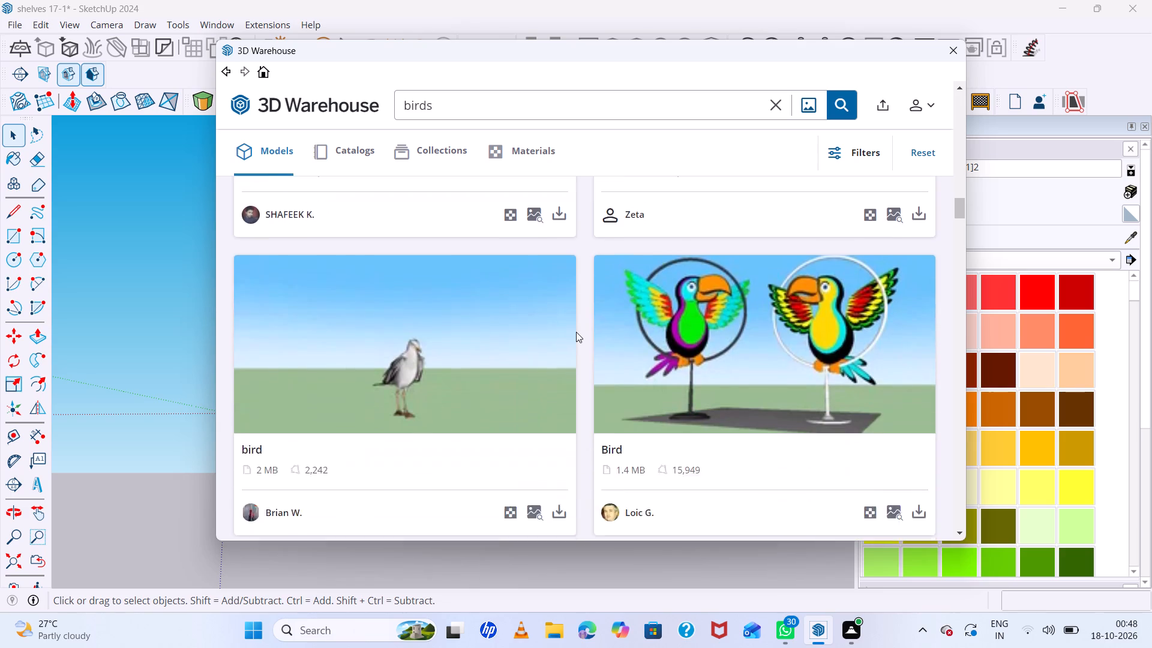
pyautogui.scroll(-7, 576, 332)
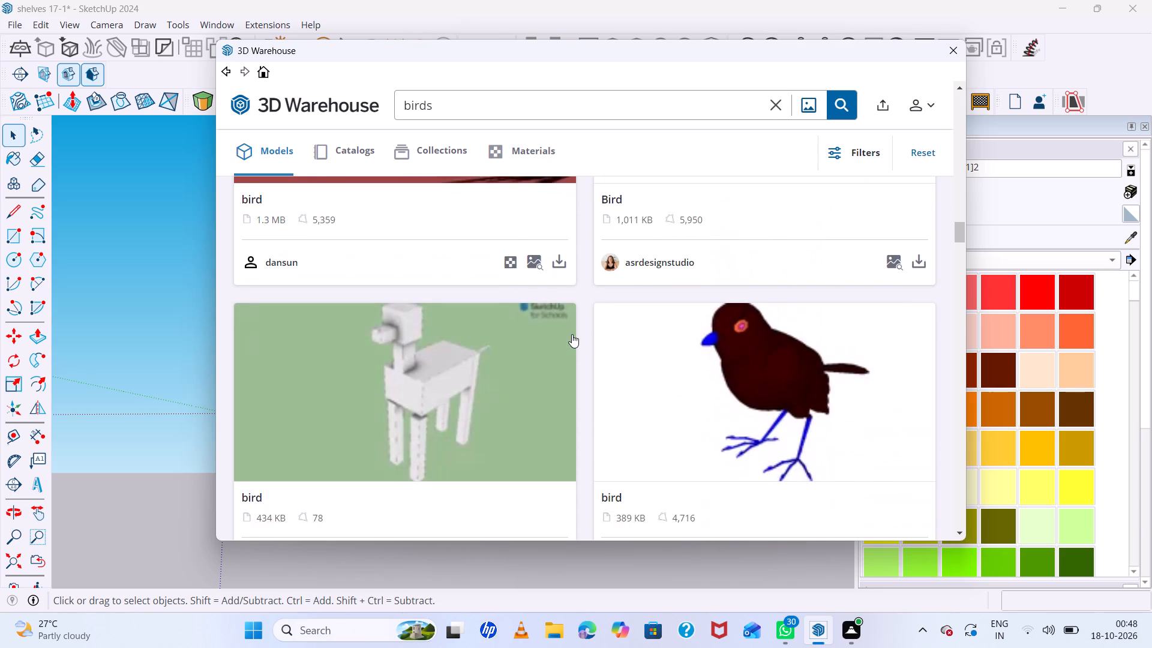
pyautogui.scroll(-9, 572, 334)
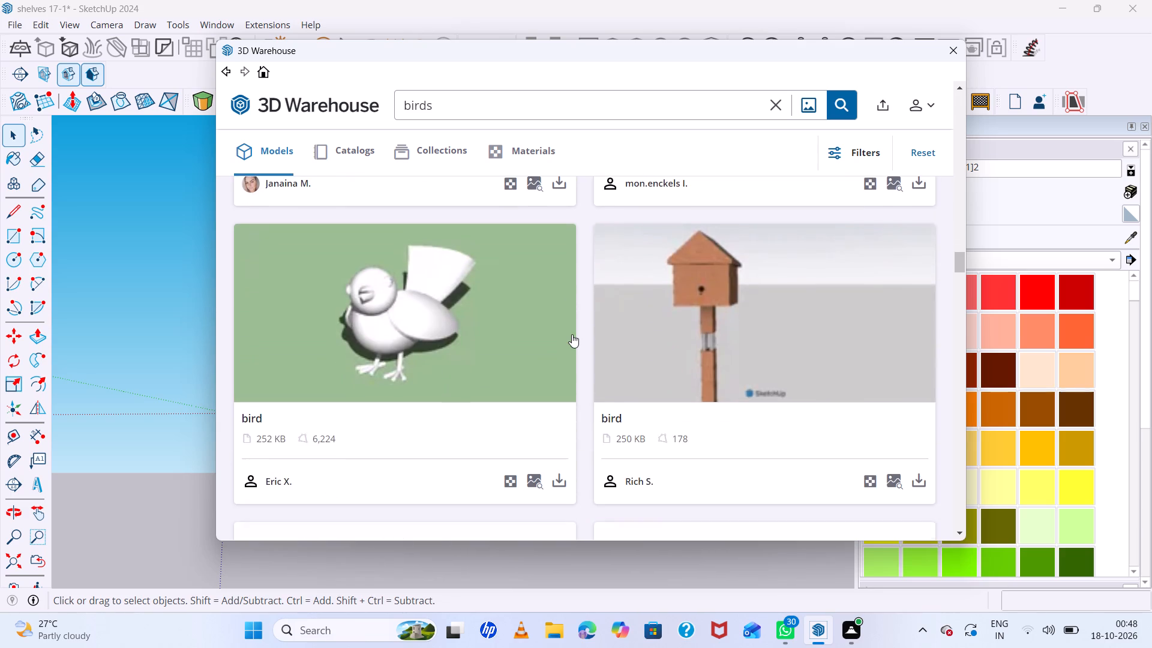
pyautogui.scroll(-7, 572, 334)
pyautogui.scroll(17, 572, 334)
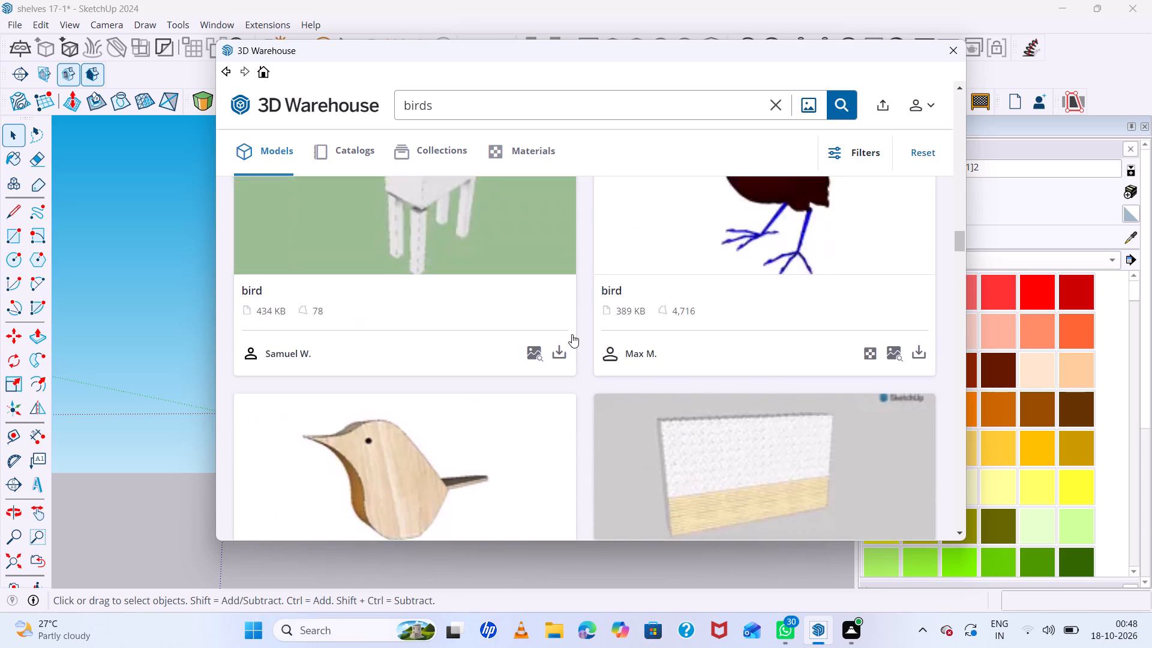
pyautogui.scroll(13, 572, 334)
pyautogui.scroll(-4, 425, 449)
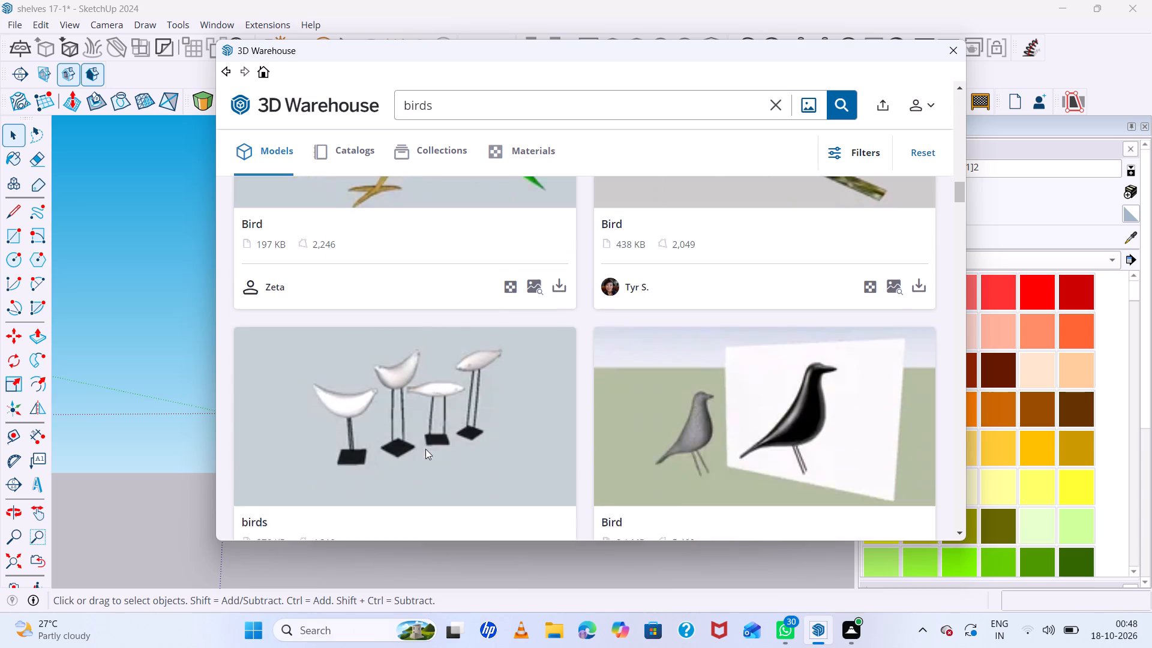
# Import the "birds" model of four figurines on stands and place it on the ground beside the box wall shelf.
pyautogui.click(412, 257)
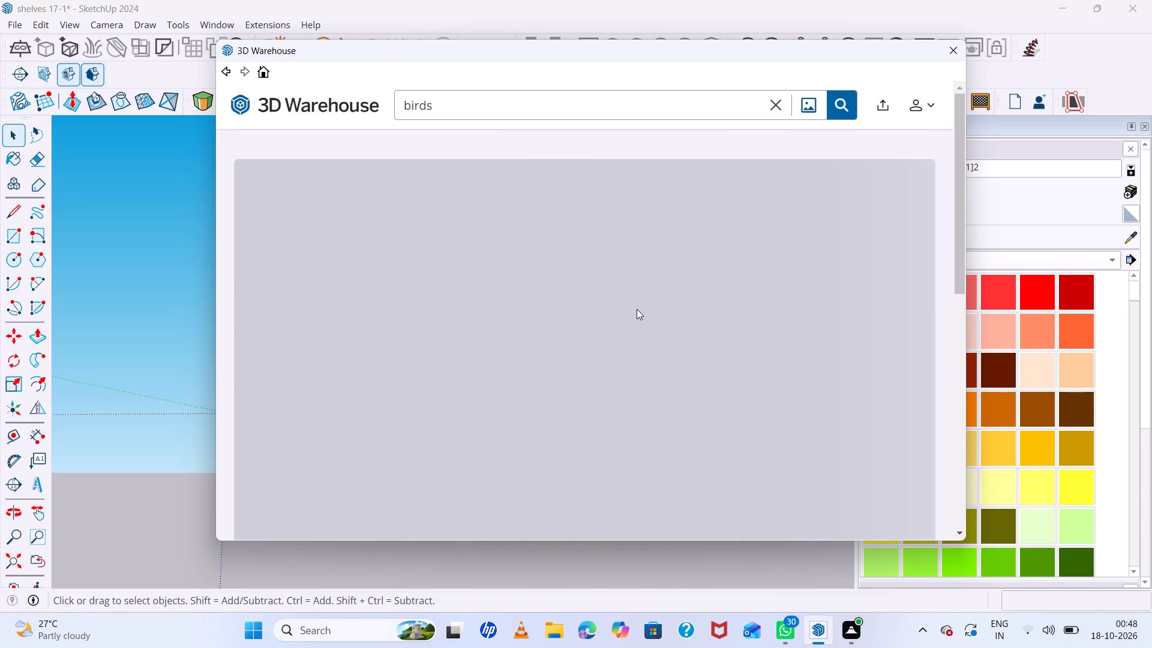
pyautogui.scroll(-6, 638, 308)
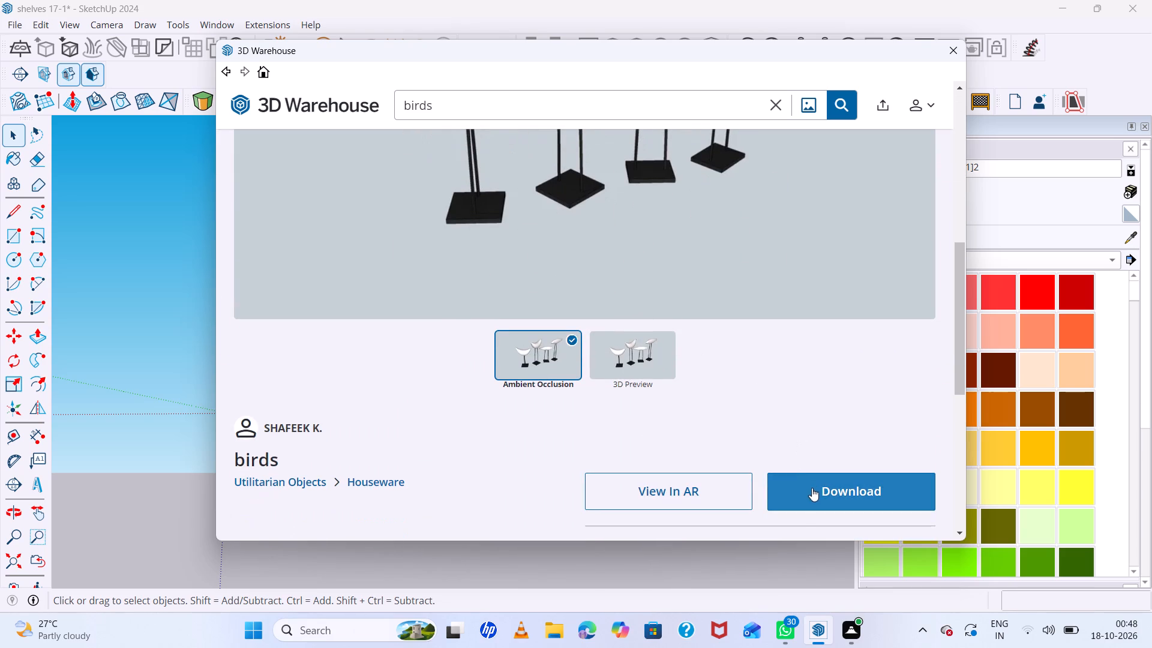
pyautogui.click(812, 488)
pyautogui.click(543, 310)
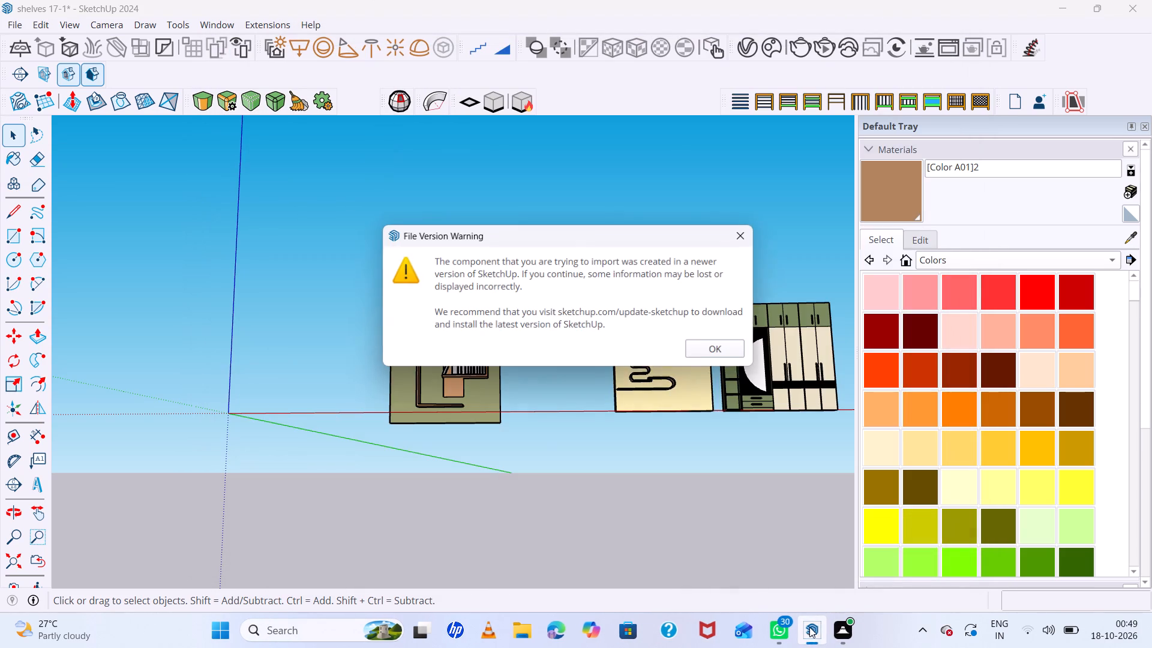
pyautogui.click(716, 343)
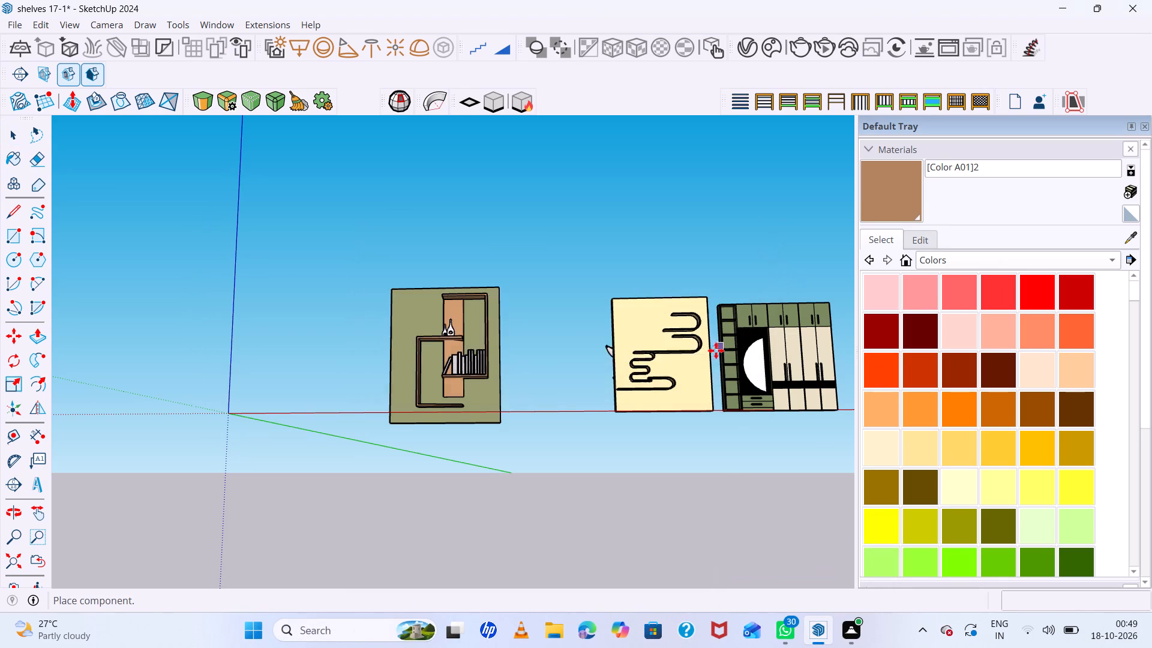
pyautogui.scroll(6, 512, 313)
pyautogui.scroll(-7, 509, 315)
pyautogui.moveTo(566, 374); pyautogui.dragTo(577, 433, button='middle')
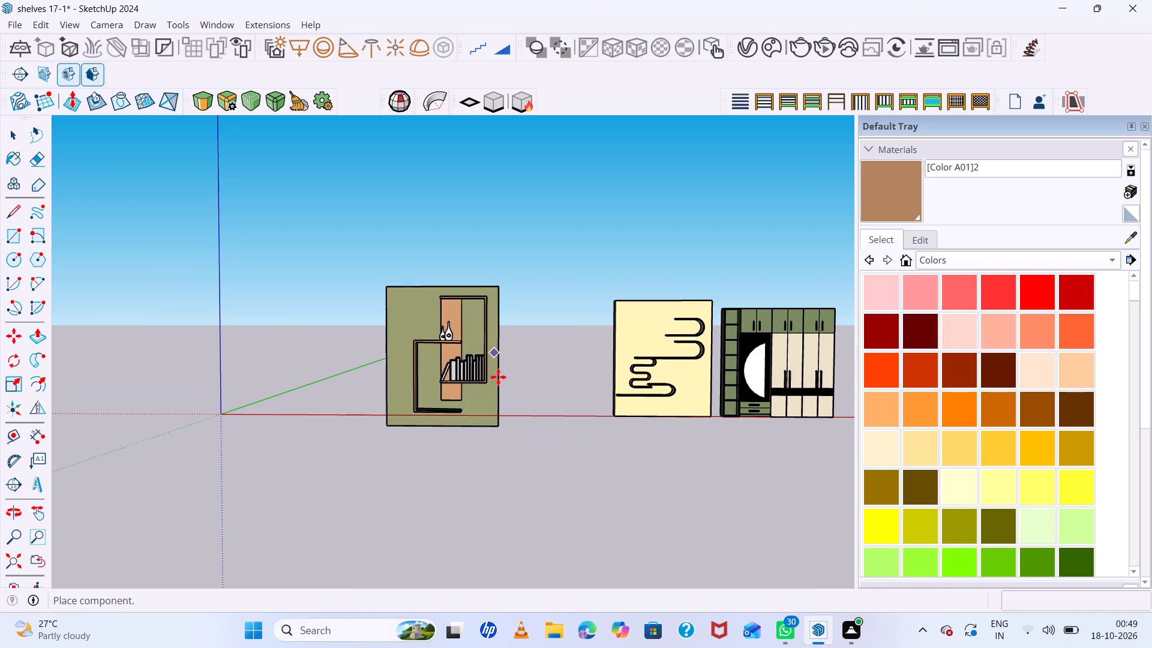
pyautogui.click(353, 422)
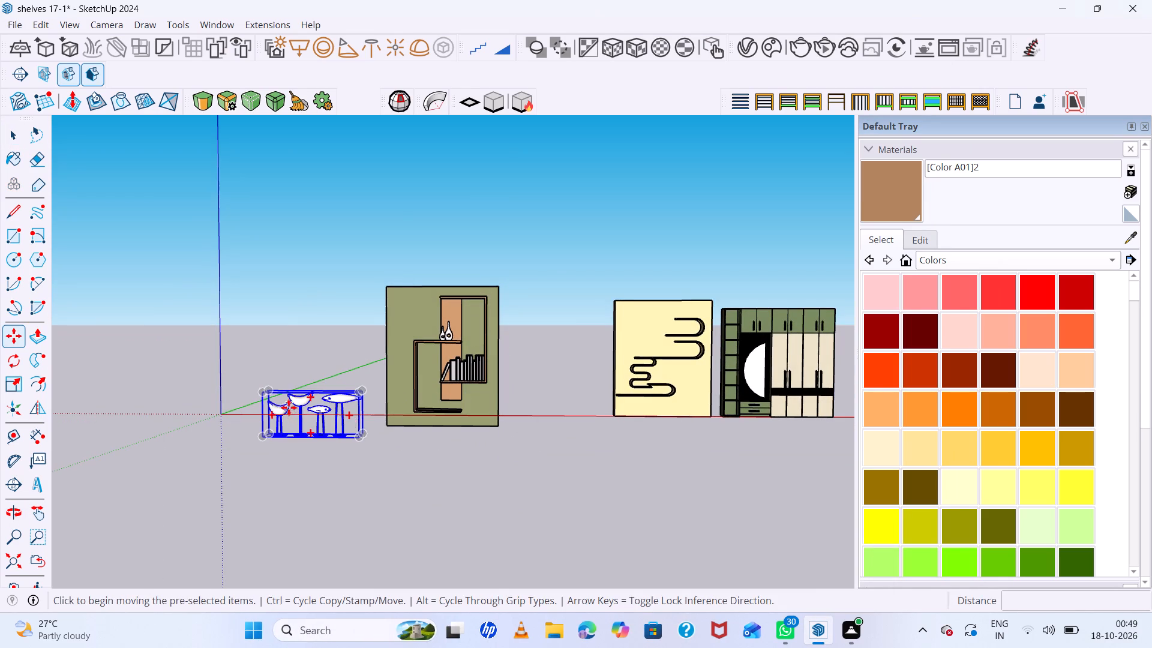
# Scale the bird figurines to 0.38 in width, about half in height and 0.28 in depth.
pyautogui.press('s')
pyautogui.scroll(7, 277, 404)
pyautogui.scroll(4, 218, 422)
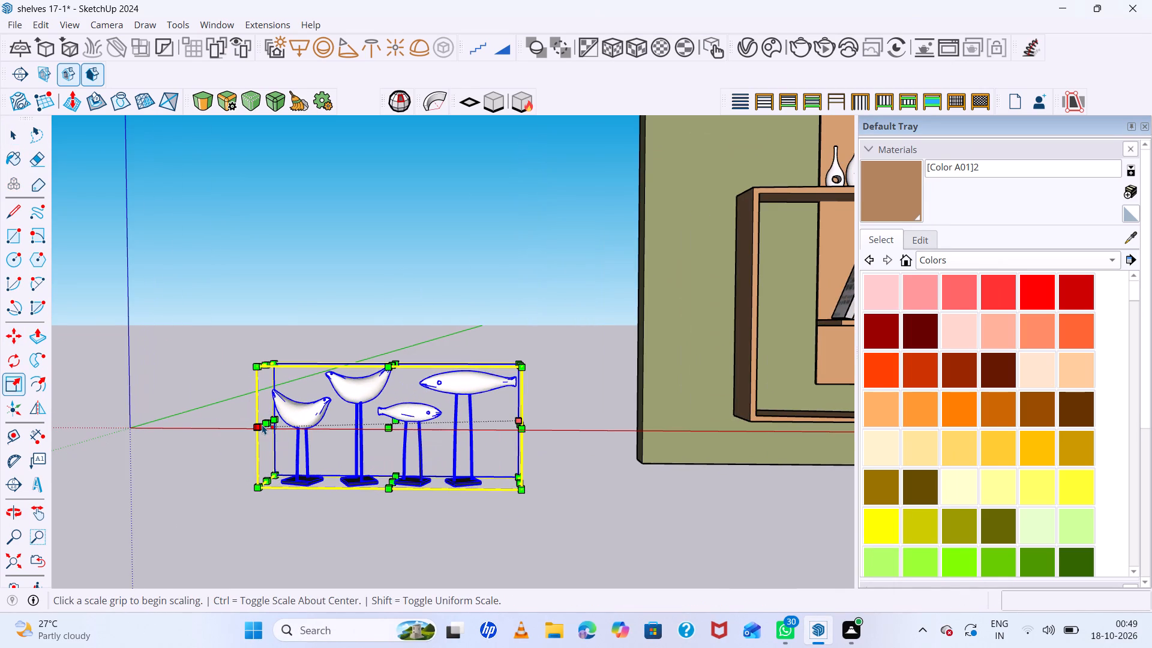
pyautogui.click(269, 425)
pyautogui.click(424, 437)
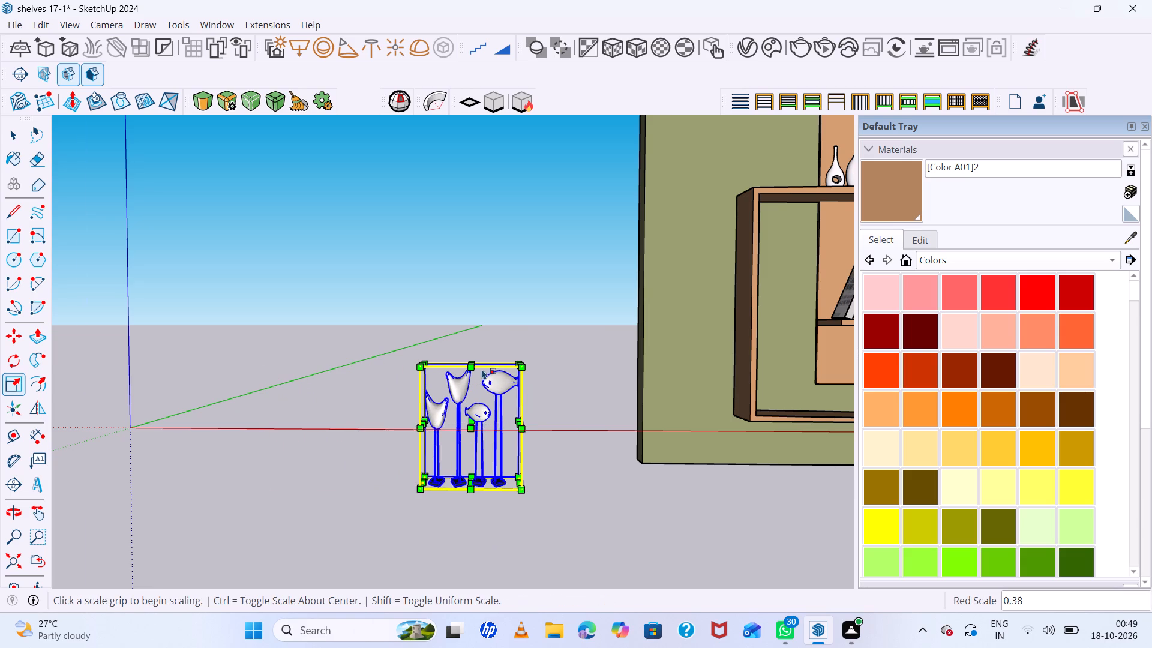
pyautogui.scroll(5, 482, 369)
pyautogui.moveTo(479, 377); pyautogui.dragTo(484, 460, button='middle')
pyautogui.click(466, 353)
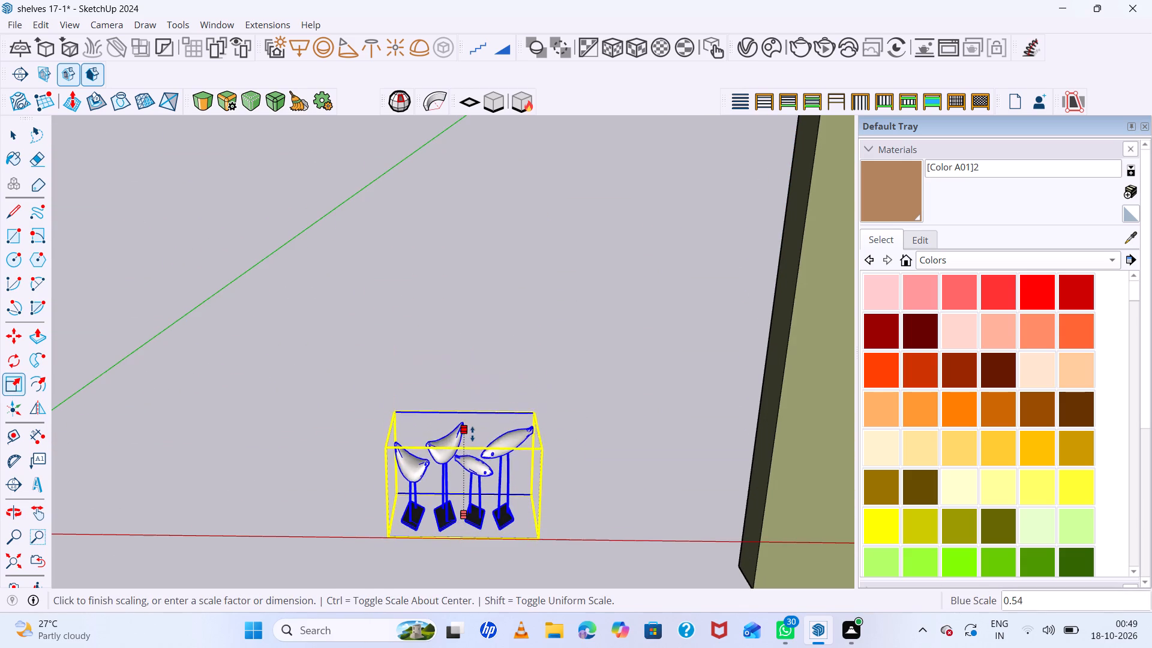
pyautogui.click(473, 456)
pyautogui.moveTo(531, 487); pyautogui.dragTo(511, 385, button='middle')
pyautogui.middleClick(511, 385)
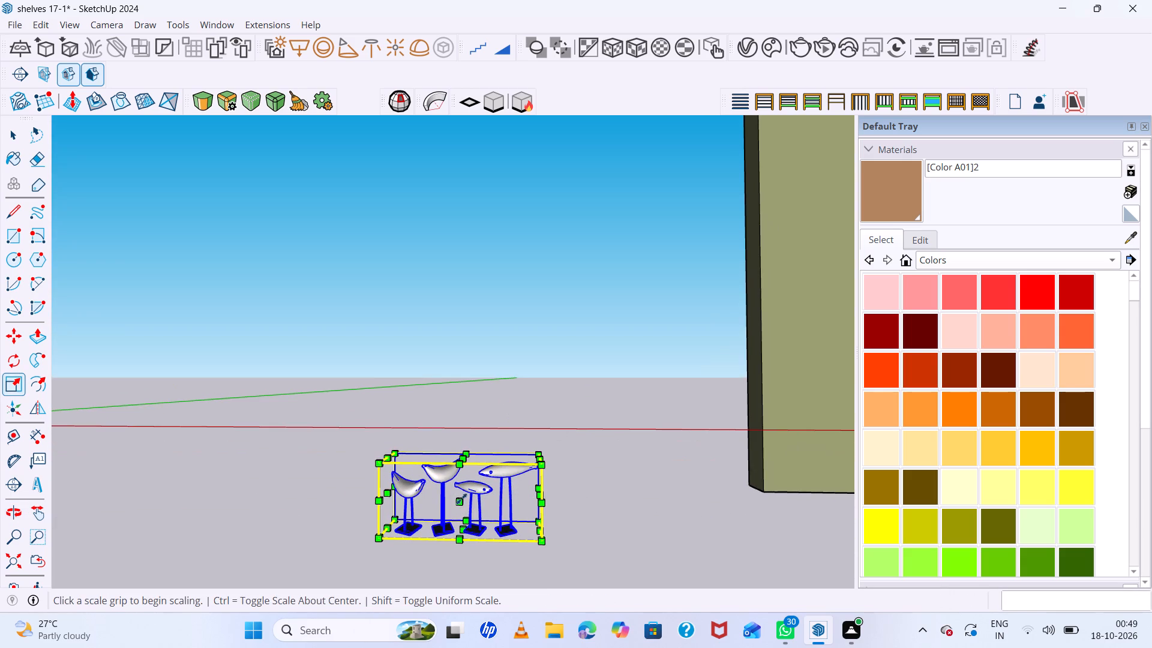
pyautogui.click(461, 498)
pyautogui.click(467, 493)
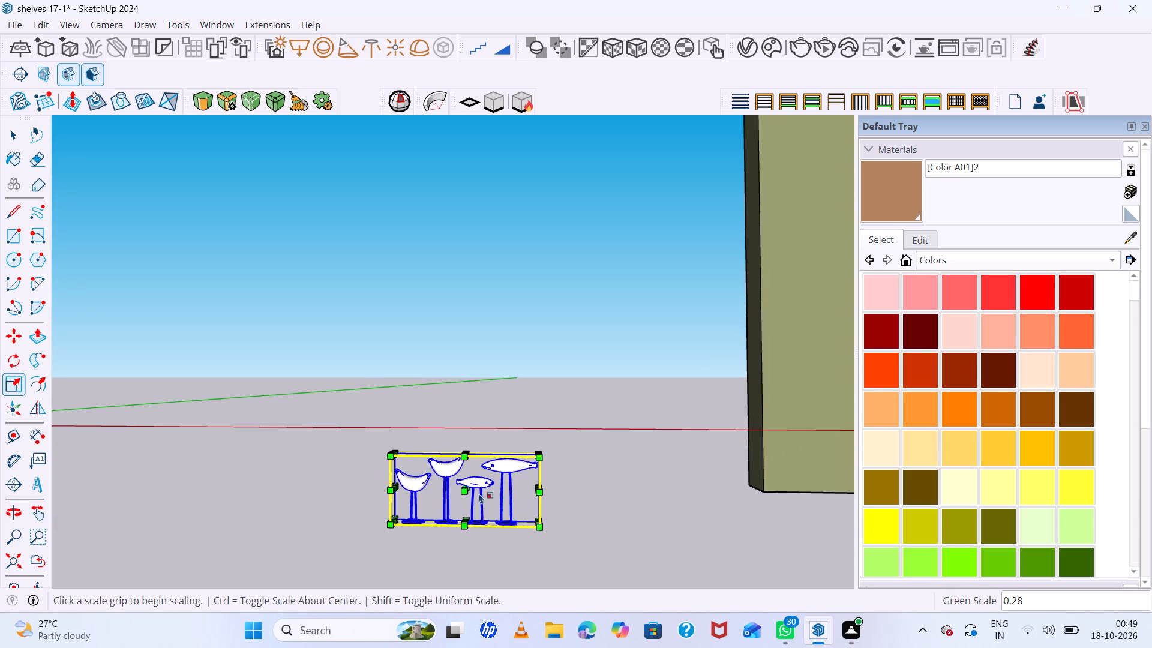
# Shrink the bird figurines further by narrowing their width, scaling their height by 0.71 and scaling their width again by 0.74.
pyautogui.moveTo(479, 494); pyautogui.dragTo(483, 551, button='middle')
pyautogui.middleClick(484, 553)
pyautogui.scroll(8, 518, 452)
pyautogui.moveTo(517, 457); pyautogui.dragTo(519, 520, button='middle')
pyautogui.middleClick(519, 521)
pyautogui.scroll(7, 550, 503)
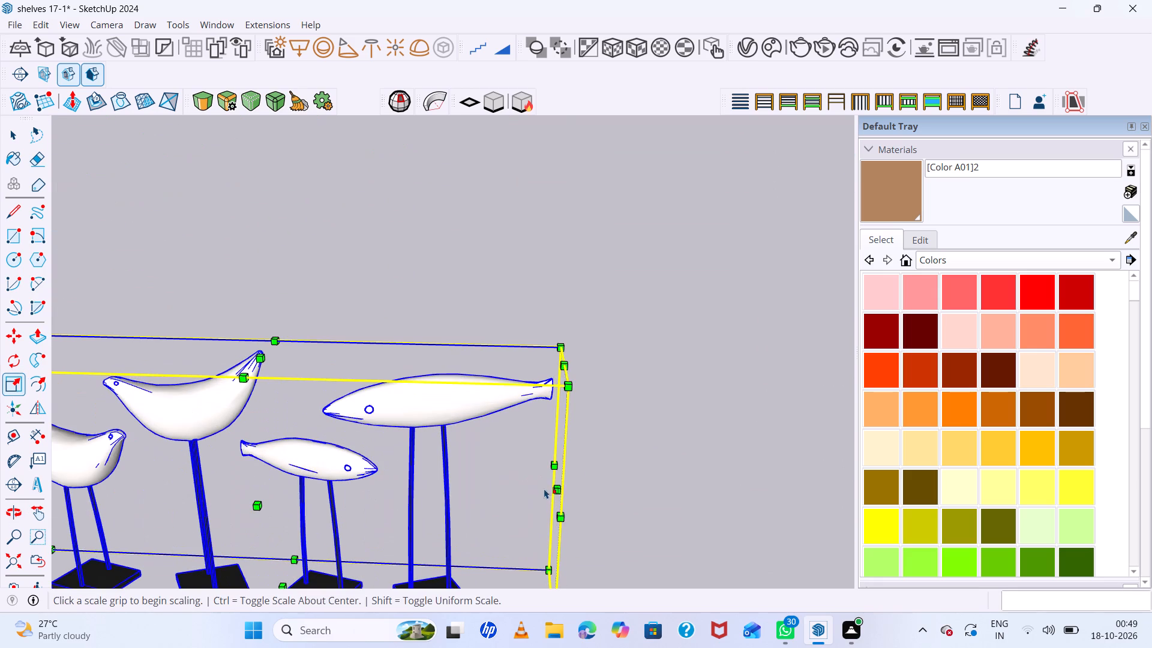
pyautogui.click(554, 488)
pyautogui.click(473, 485)
pyautogui.scroll(-5, 350, 382)
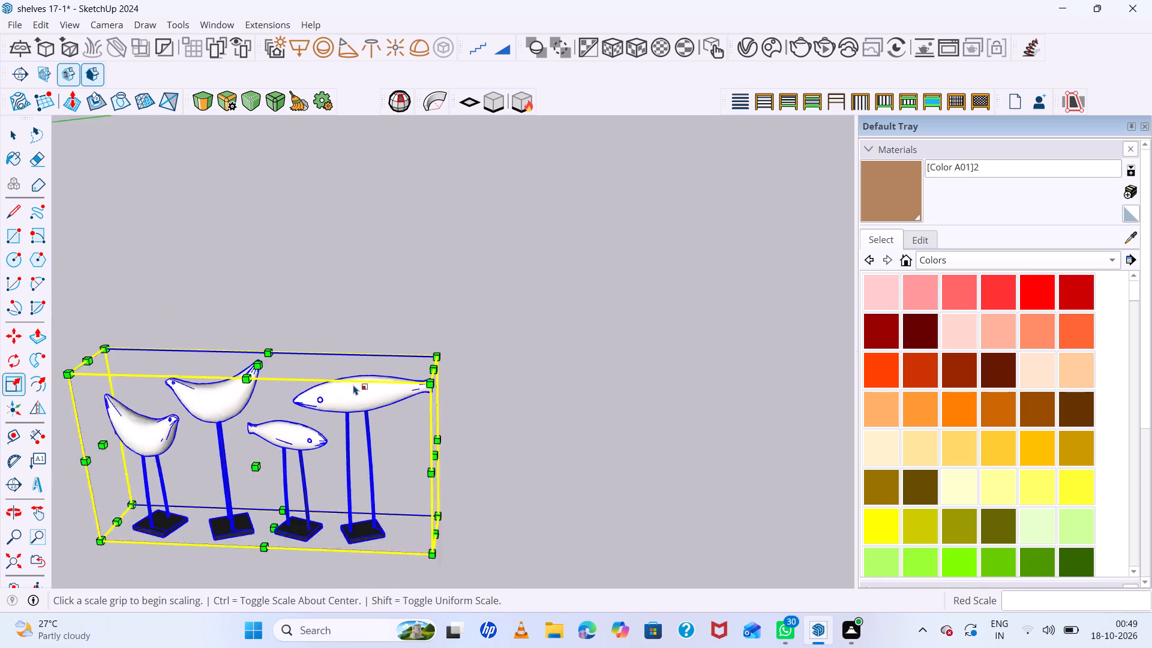
pyautogui.scroll(-3, 353, 385)
pyautogui.click(290, 370)
pyautogui.click(293, 406)
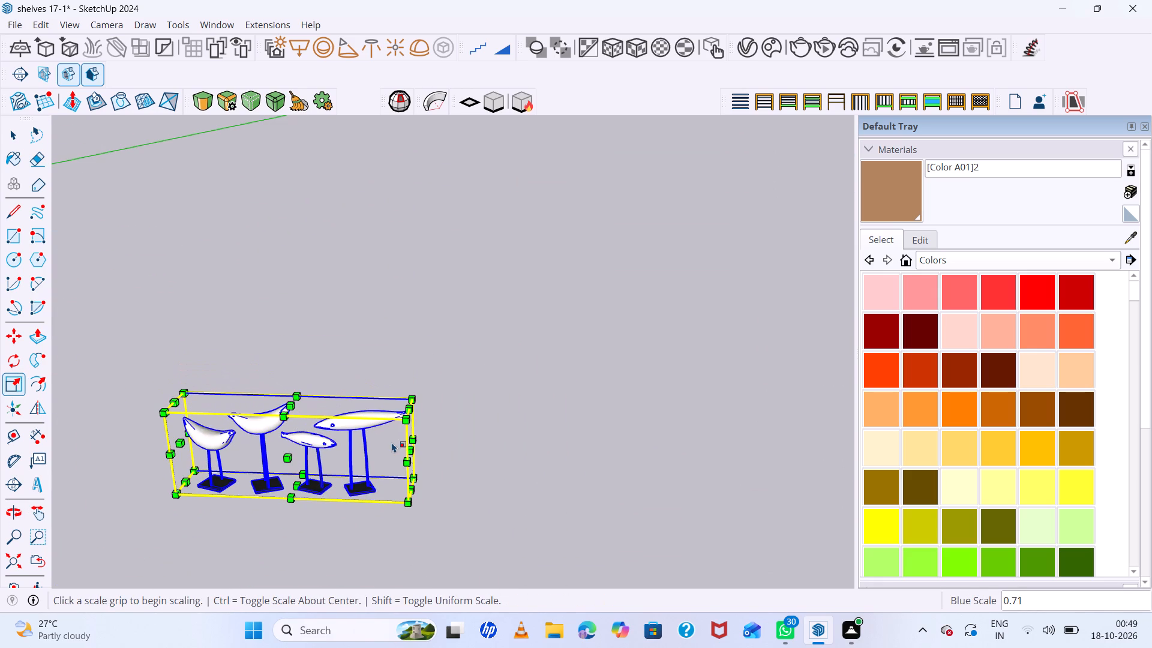
pyautogui.click(409, 448)
pyautogui.click(350, 446)
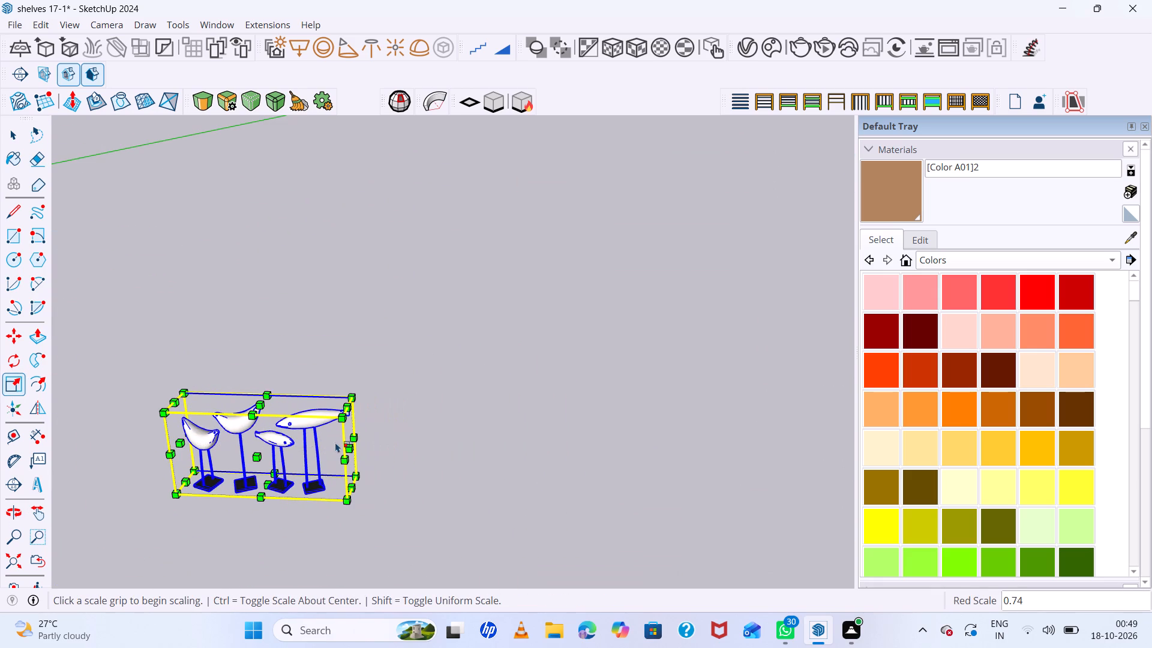
# Move the bird figurines onto the top board of the upper box of the wall shelf.
pyautogui.press('m')
pyautogui.click(282, 497)
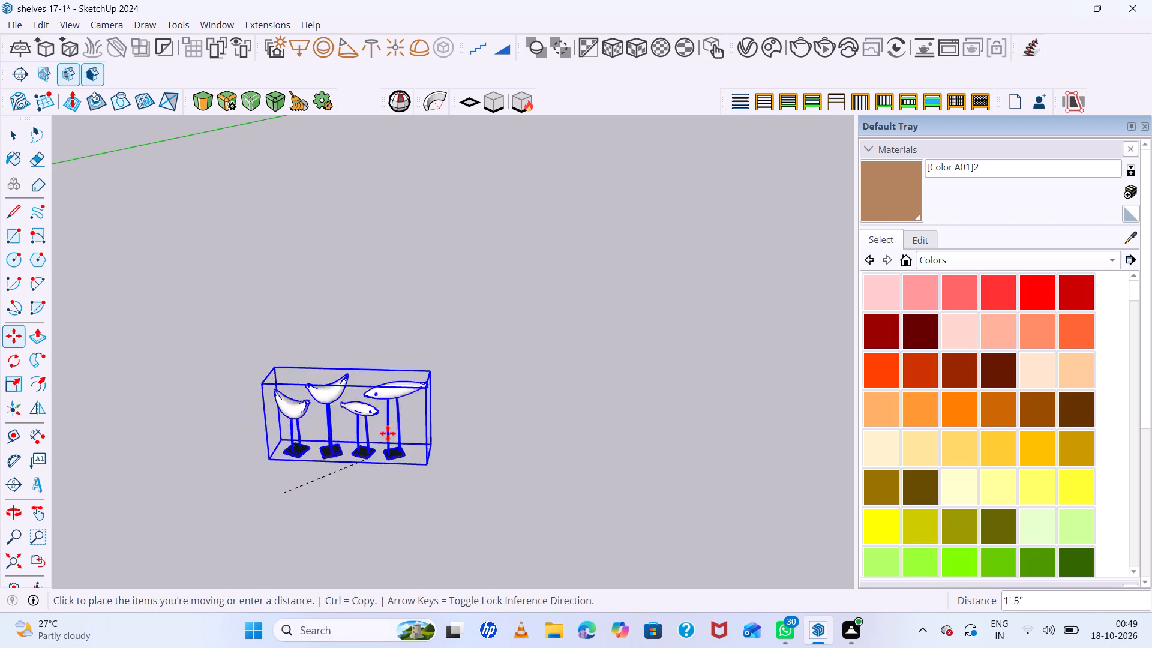
pyautogui.scroll(-20, 452, 297)
pyautogui.scroll(-4, 452, 297)
pyautogui.scroll(6, 517, 256)
pyautogui.scroll(5, 405, 267)
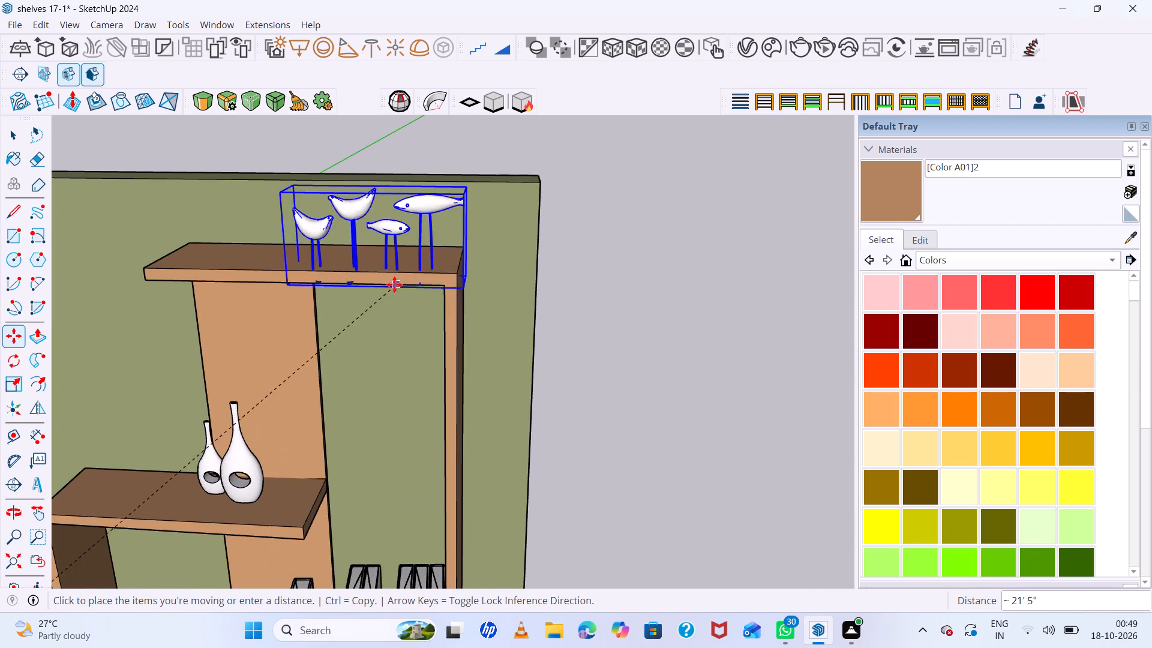
pyautogui.click(364, 264)
pyautogui.scroll(-4, 362, 298)
pyautogui.moveTo(413, 295); pyautogui.dragTo(467, 214, button='middle')
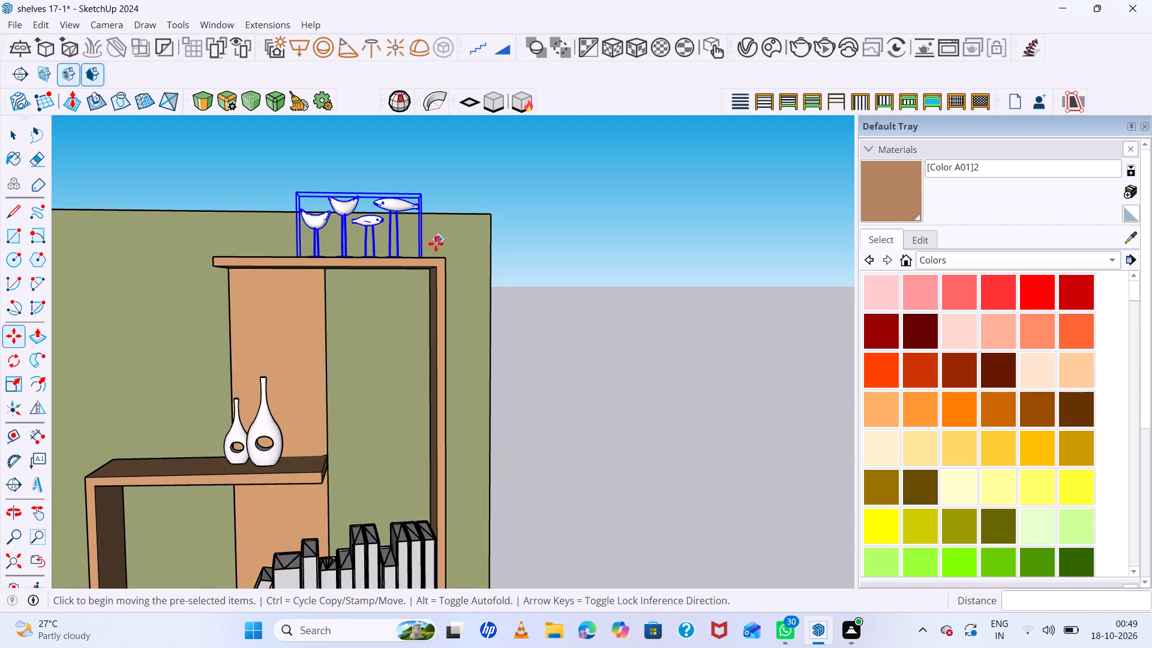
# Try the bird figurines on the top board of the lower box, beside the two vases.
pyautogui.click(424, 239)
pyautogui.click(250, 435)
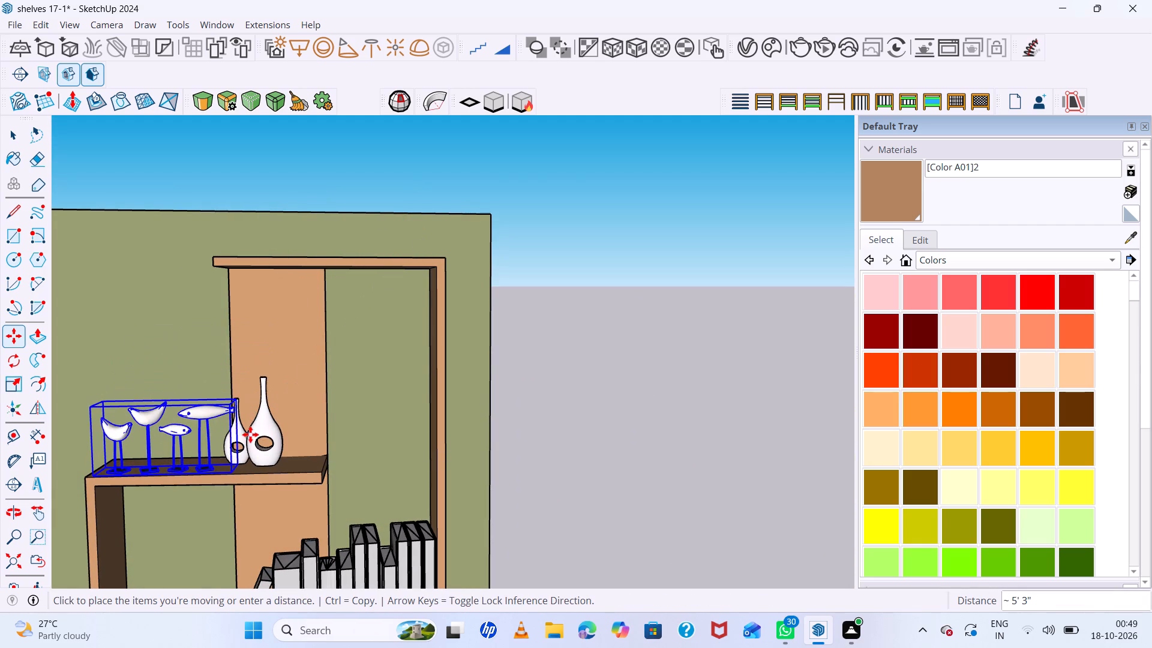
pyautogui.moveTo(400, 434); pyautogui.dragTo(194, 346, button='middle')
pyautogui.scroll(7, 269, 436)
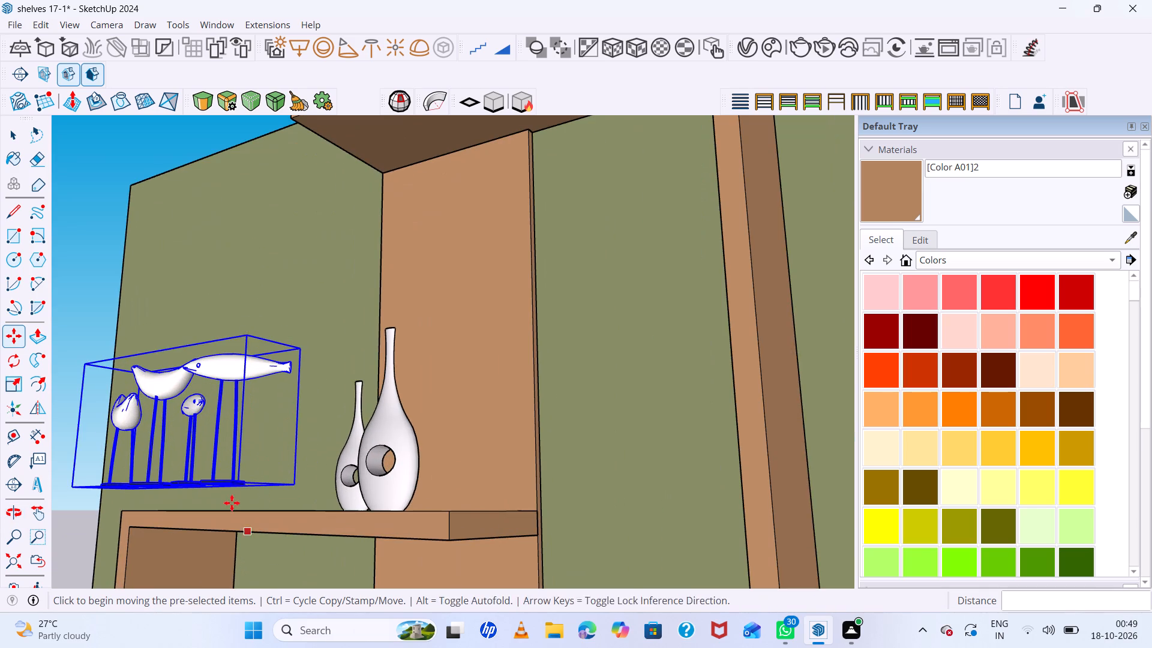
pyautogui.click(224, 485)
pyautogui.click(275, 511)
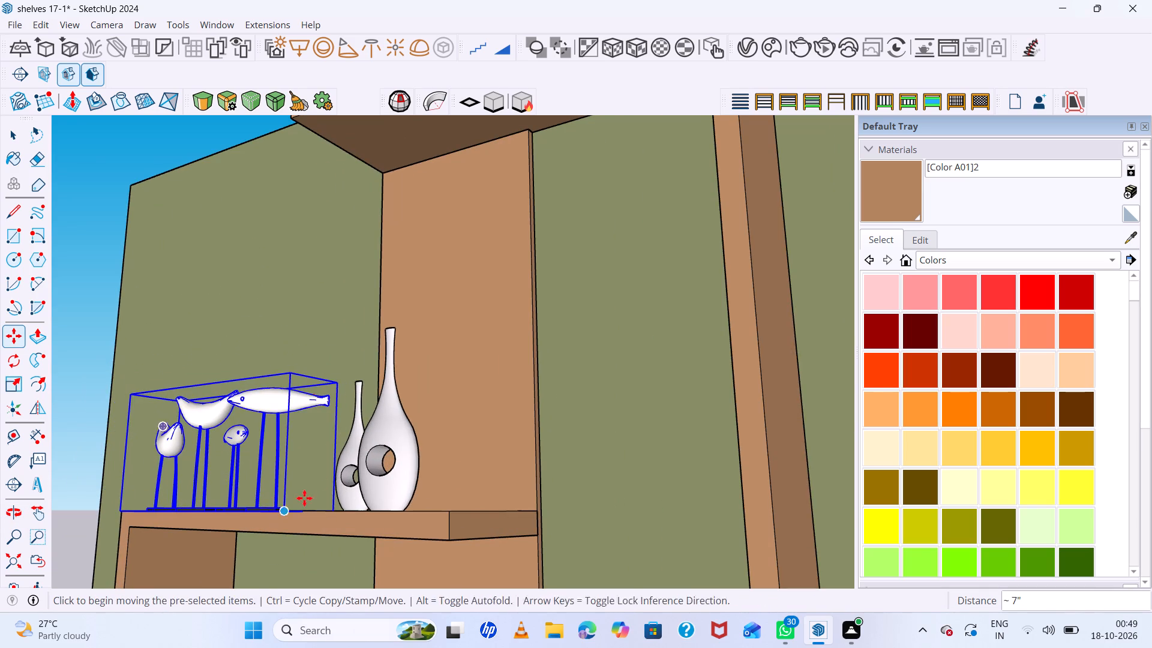
# Move the bird figurines back onto the top board of the upper box and deselect them.
pyautogui.scroll(-7, 332, 459)
pyautogui.moveTo(337, 460); pyautogui.dragTo(457, 526, button='middle')
pyautogui.scroll(-7, 522, 395)
pyautogui.scroll(5, 450, 449)
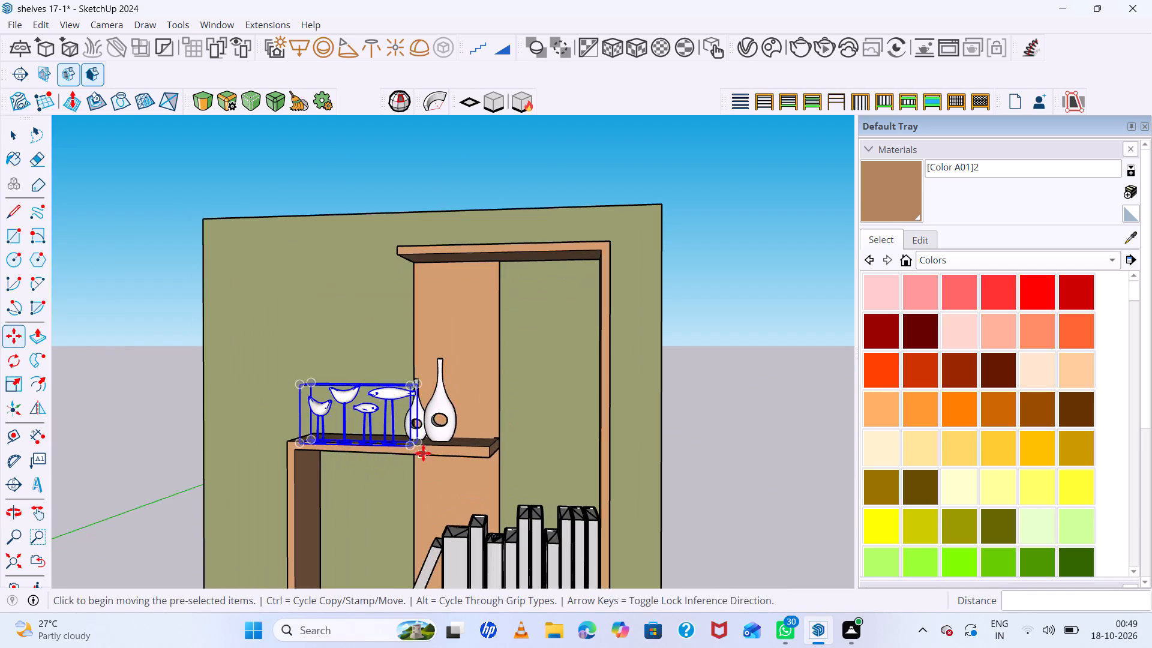
pyautogui.click(418, 452)
pyautogui.click(563, 245)
pyautogui.moveTo(547, 270); pyautogui.dragTo(574, 326, button='middle')
pyautogui.press('space')
pyautogui.click(745, 273)
pyautogui.scroll(-12, 511, 332)
pyautogui.moveTo(556, 377); pyautogui.dragTo(556, 312, button='middle')
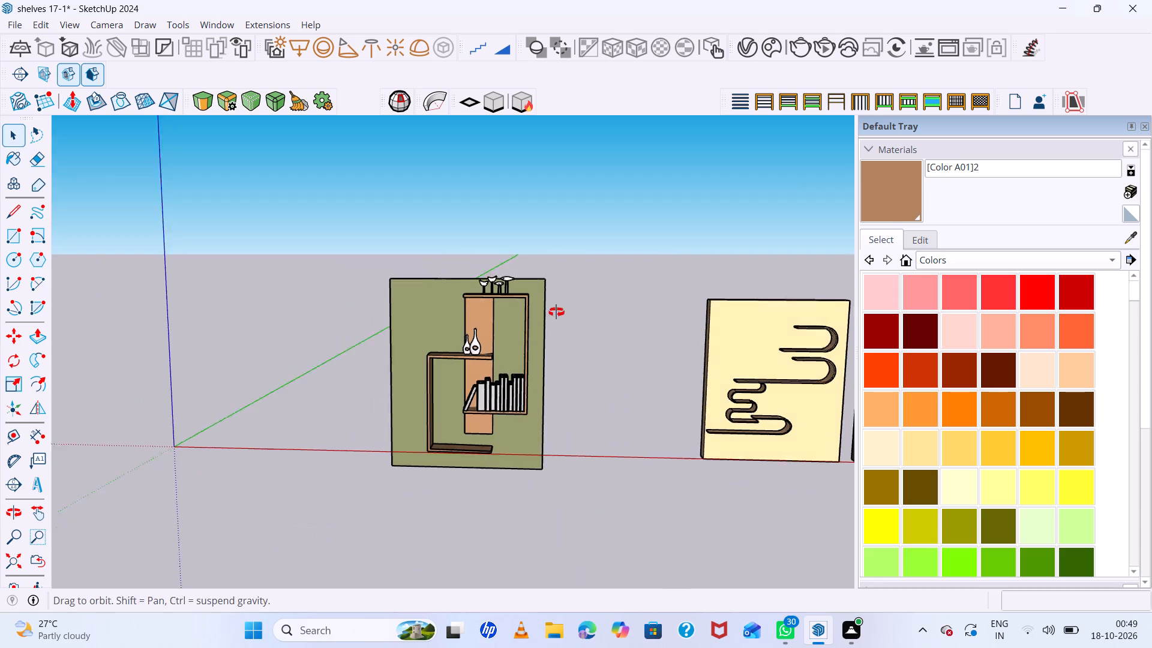
pyautogui.moveTo(556, 312); pyautogui.dragTo(556, 268, button='middle')
pyautogui.scroll(7, 522, 332)
pyautogui.moveTo(515, 392); pyautogui.dragTo(504, 467, button='middle')
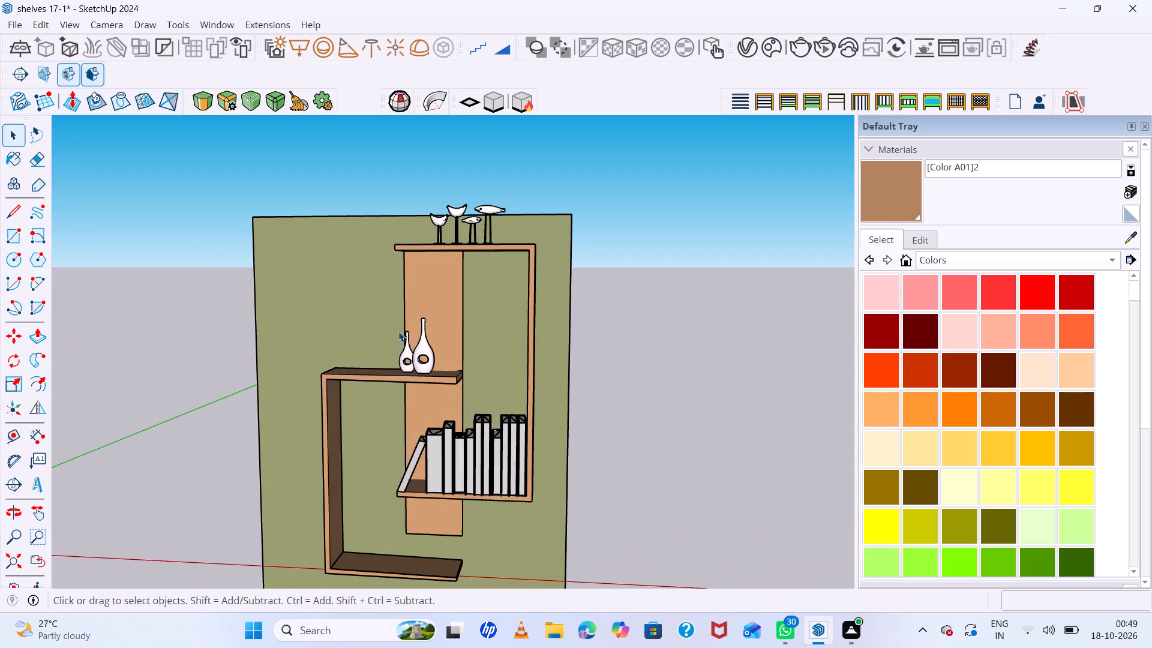
# Search the 3D Warehouse for "pot plants".
pyautogui.click(223, 25)
pyautogui.click(257, 139)
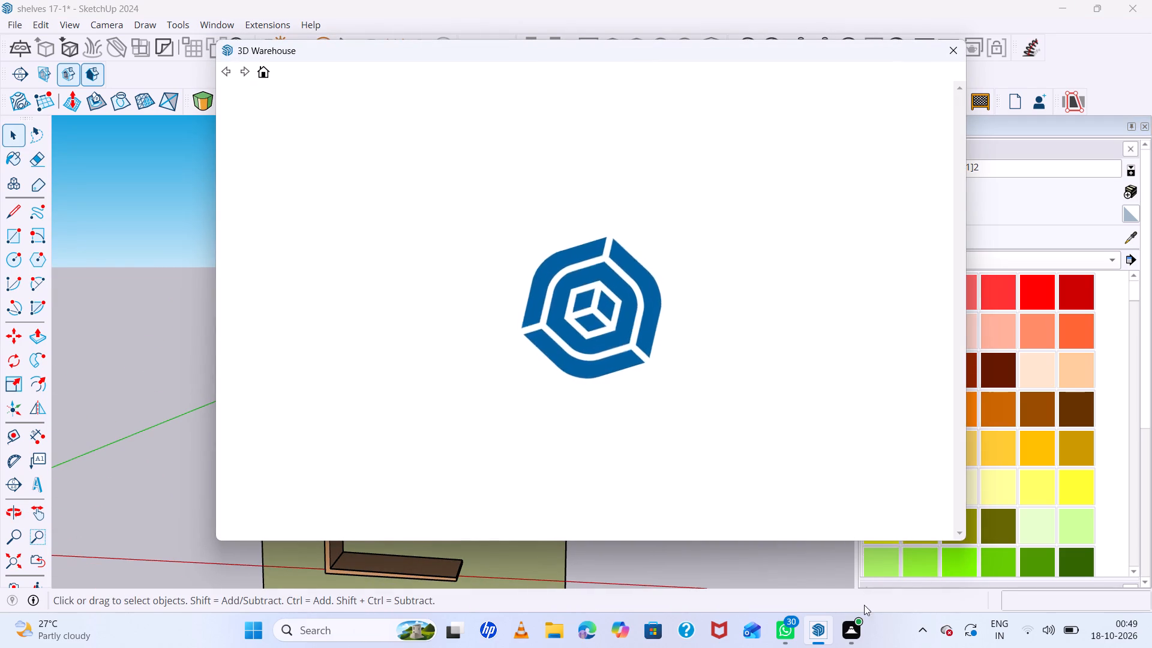
pyautogui.click(854, 625)
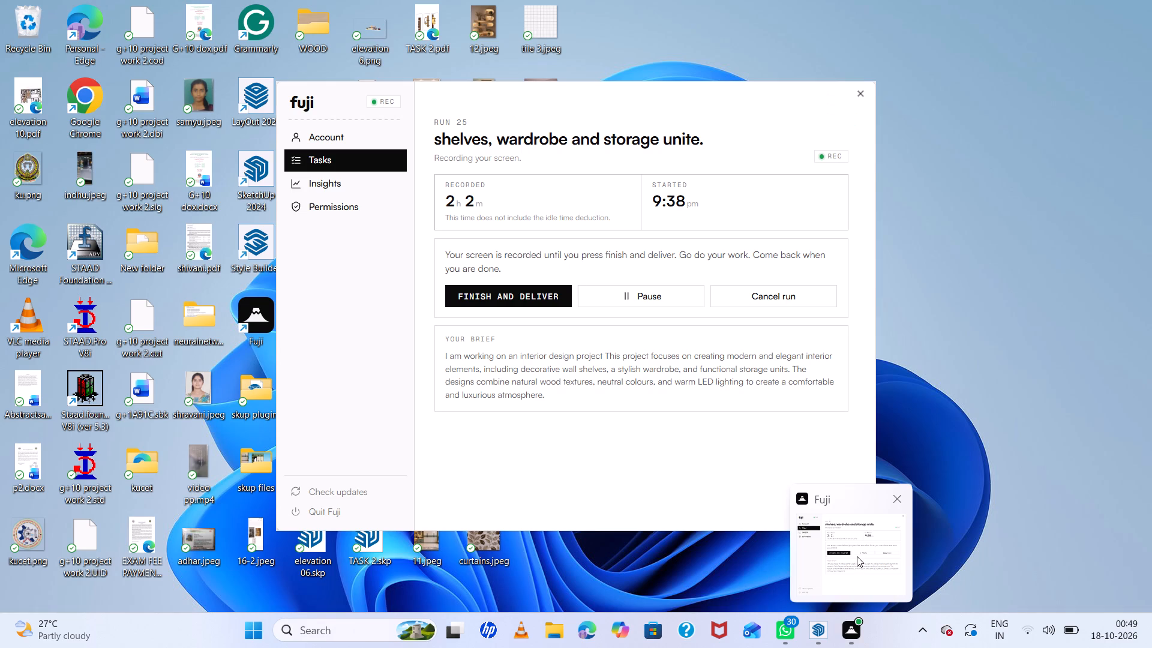
pyautogui.click(541, 115)
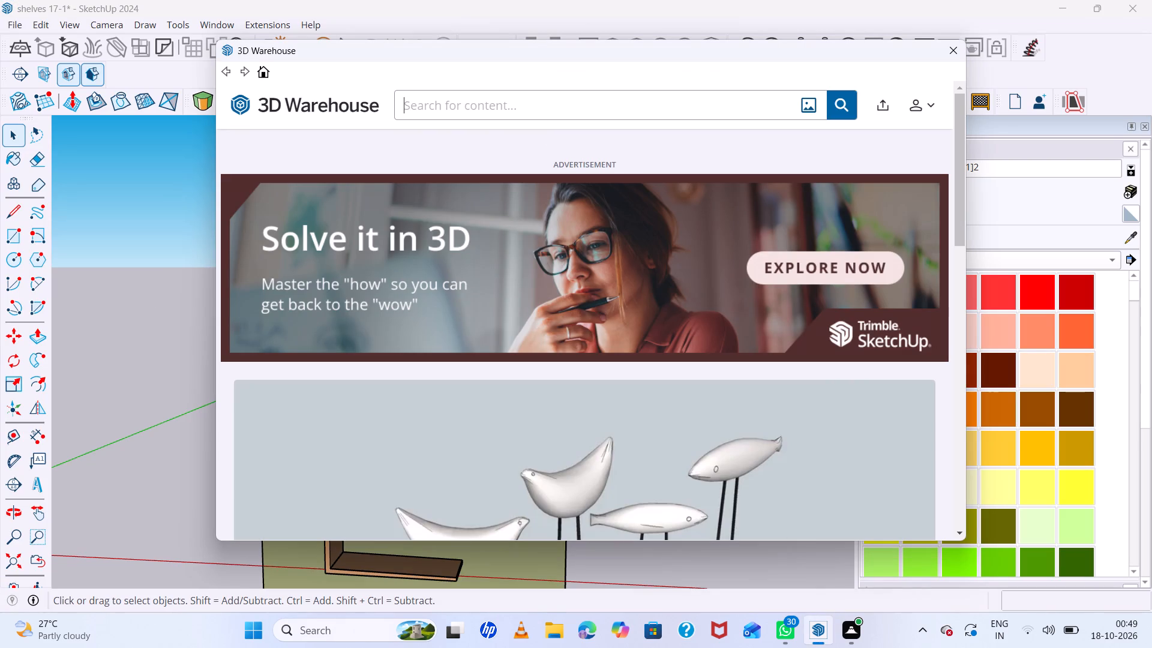
pyautogui.write('pot')
pyautogui.press('space')
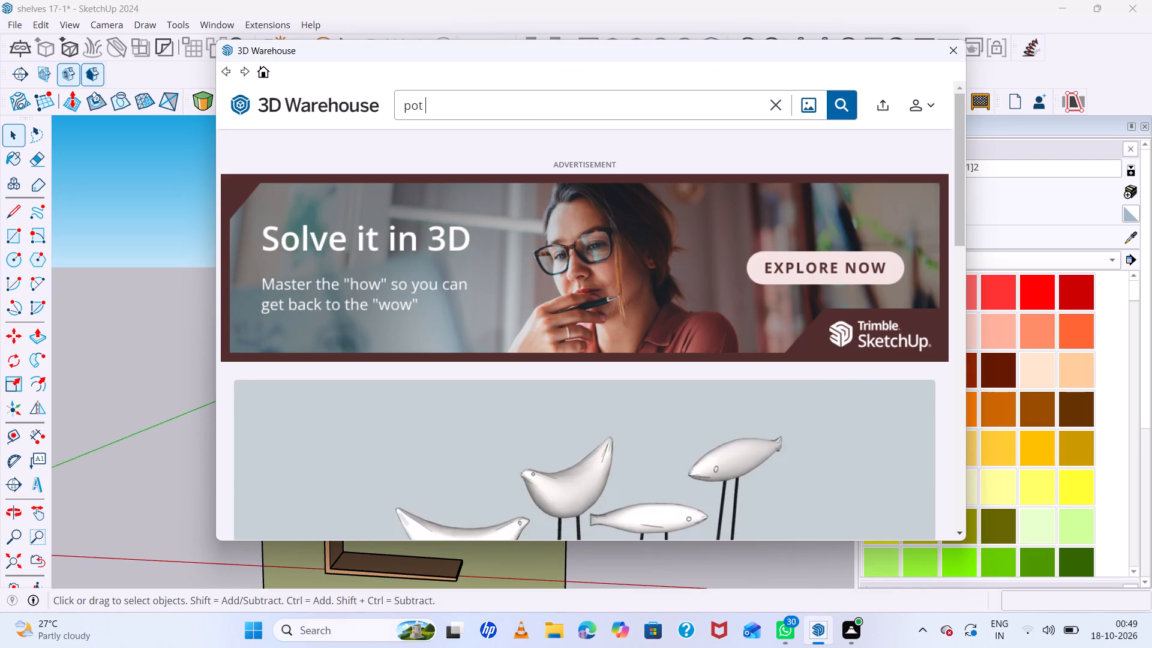
pyautogui.write('plants')
pyautogui.press('Return')
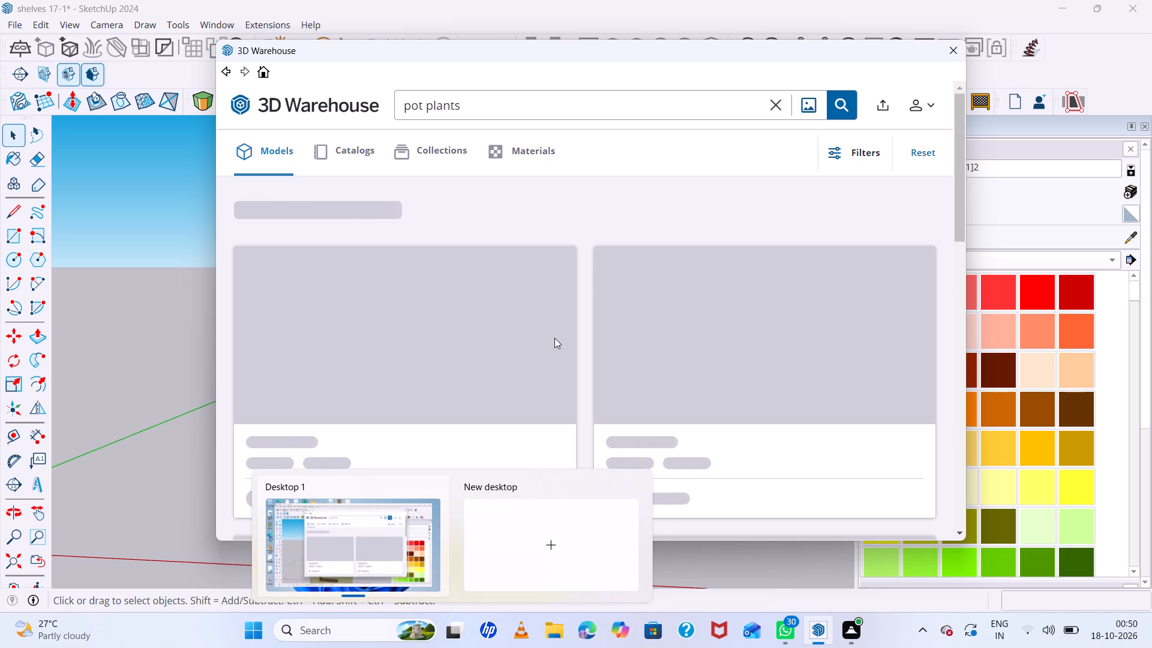
# Import the "Pot Plant" model with the tall square white pot and place it near the box wall shelf.
pyautogui.scroll(-6, 500, 329)
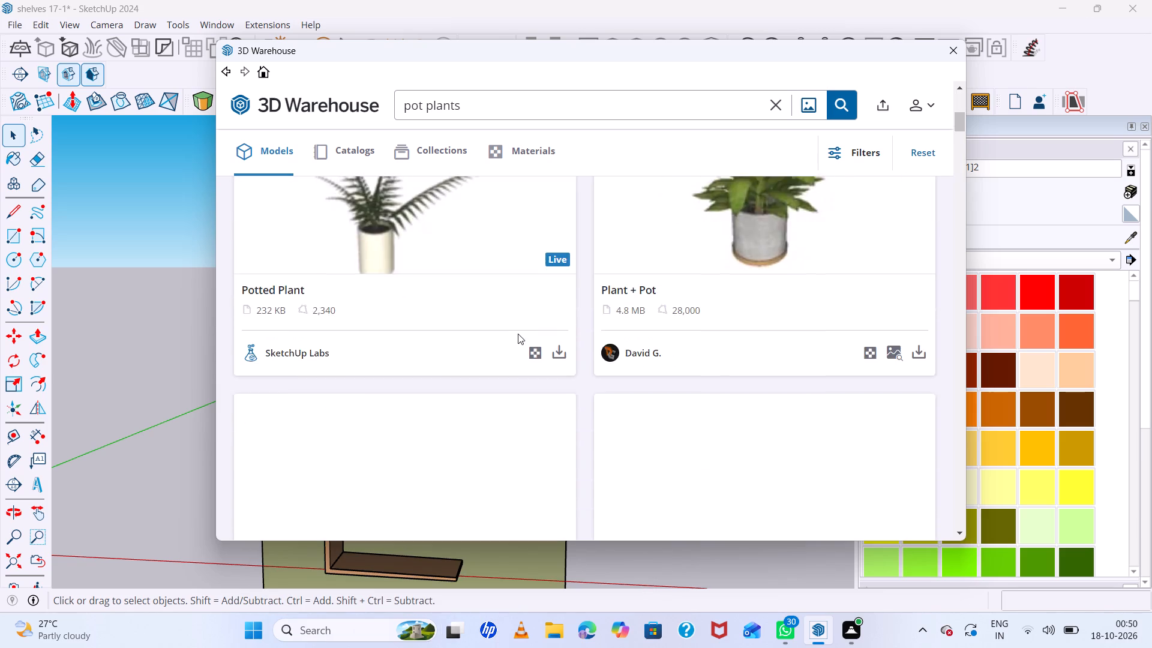
pyautogui.scroll(-10, 518, 334)
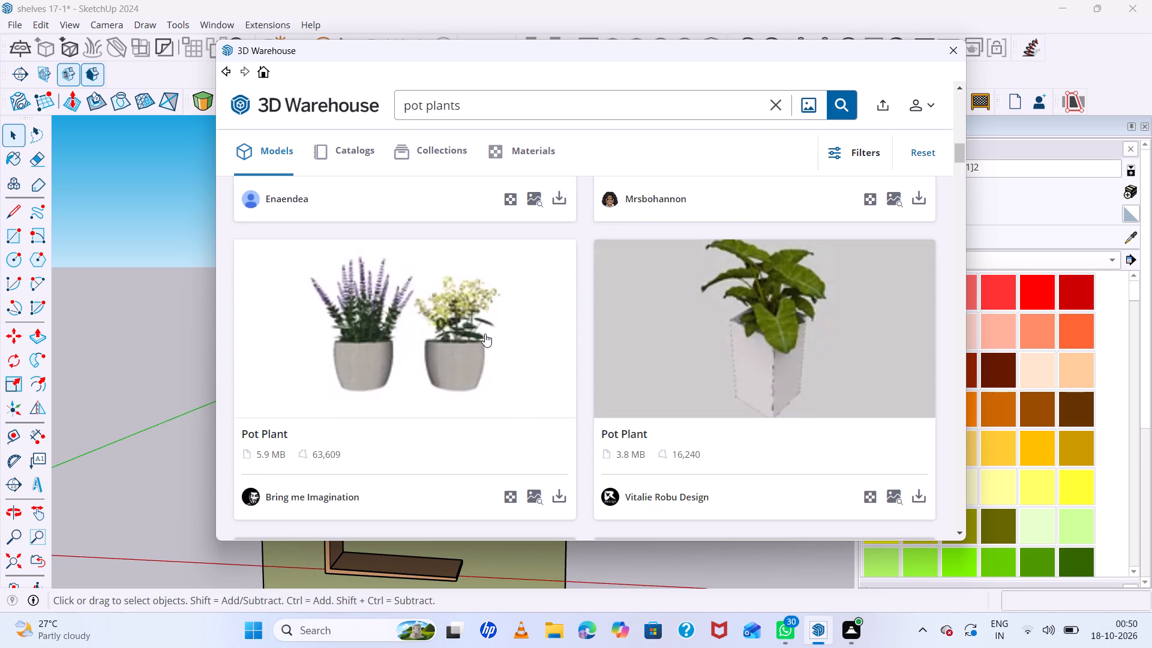
pyautogui.scroll(-3, 668, 344)
pyautogui.scroll(3, 714, 382)
pyautogui.click(744, 336)
pyautogui.scroll(-7, 646, 335)
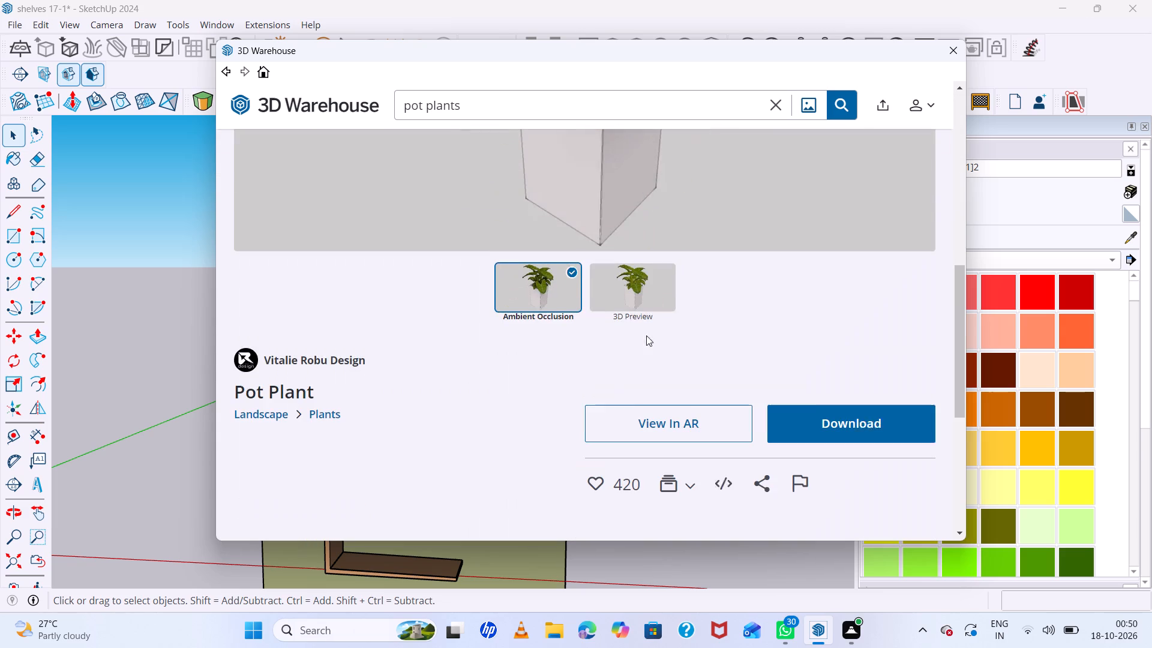
pyautogui.click(838, 425)
pyautogui.click(546, 314)
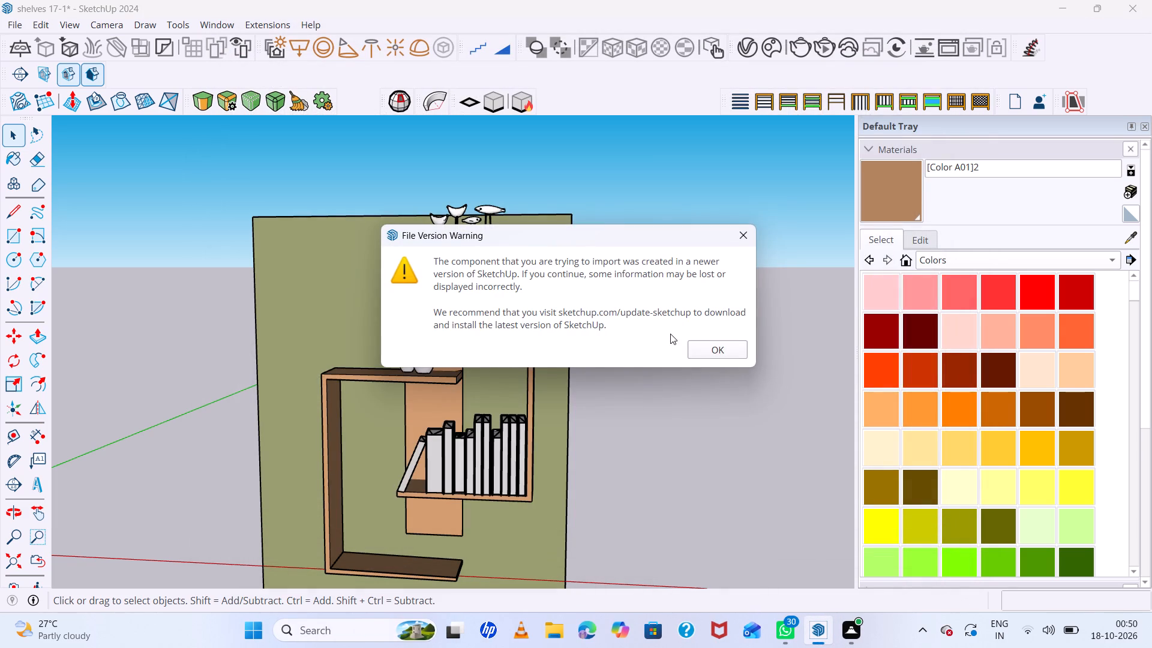
pyautogui.click(715, 361)
pyautogui.click(731, 350)
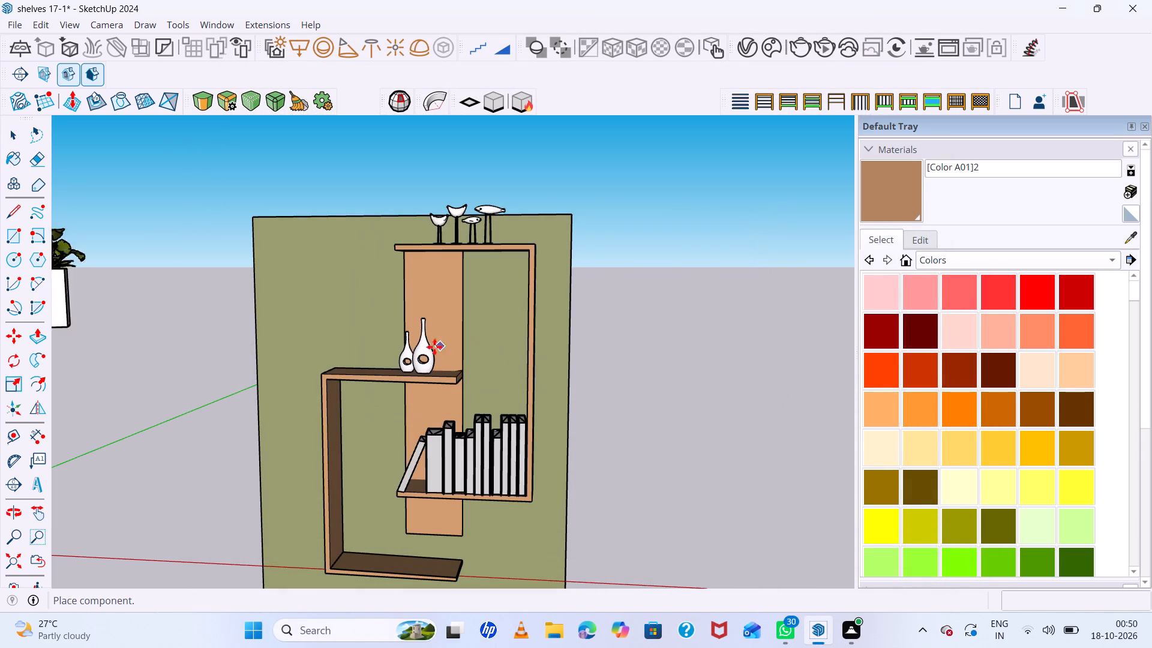
pyautogui.scroll(-11, 687, 386)
pyautogui.click(582, 432)
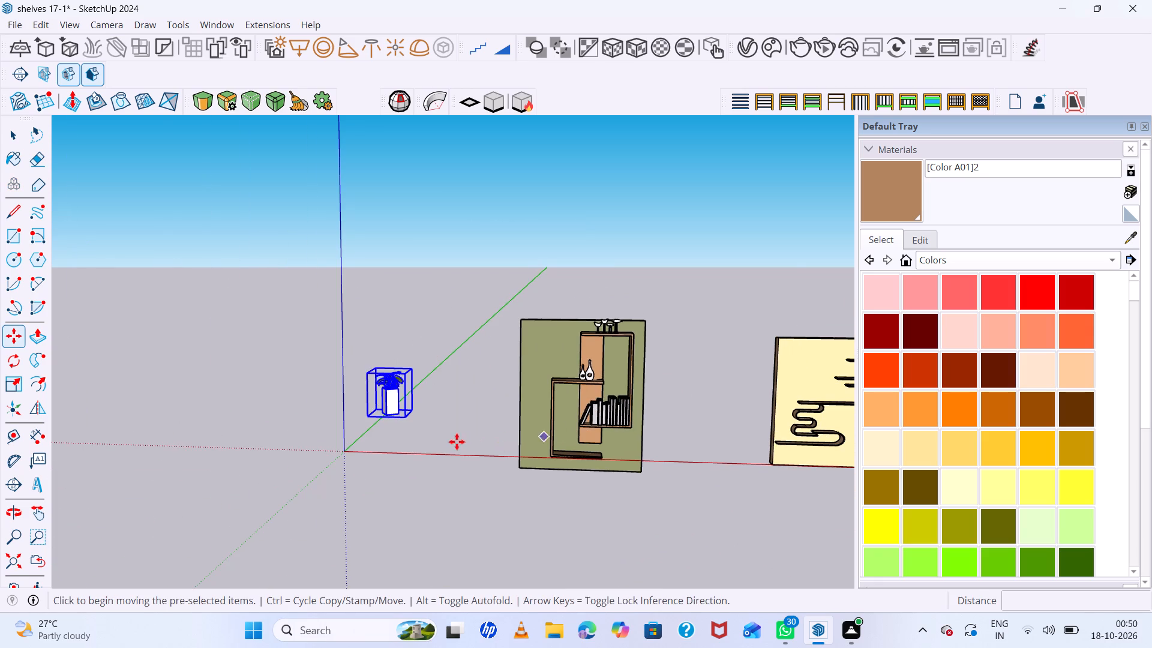
# Move the pot plant over to the top board of the lower box of the wall shelf.
pyautogui.scroll(6, 444, 425)
pyautogui.click(383, 413)
pyautogui.scroll(9, 653, 295)
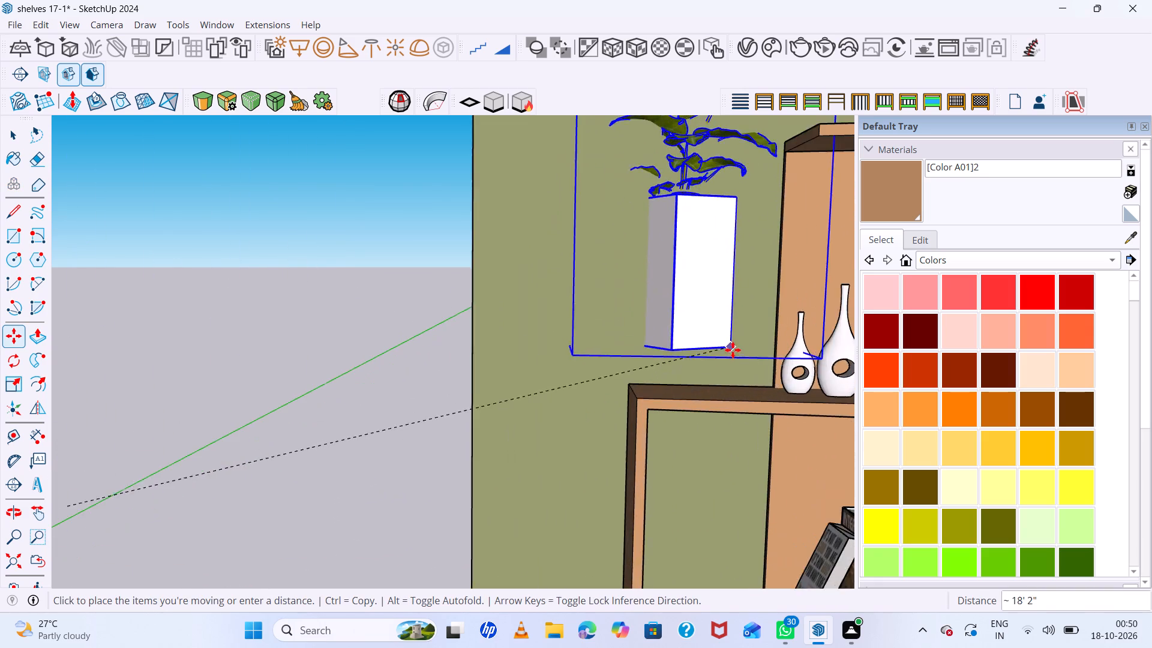
pyautogui.scroll(2, 733, 350)
pyautogui.click(740, 400)
pyautogui.scroll(-14, 651, 312)
pyautogui.scroll(1, 824, 341)
pyautogui.moveTo(824, 341); pyautogui.dragTo(770, 381, button='middle')
# Scale the pot plant to 0.59 in height, slightly reduce its depth and narrow its width to about 0.64.
pyautogui.press('s')
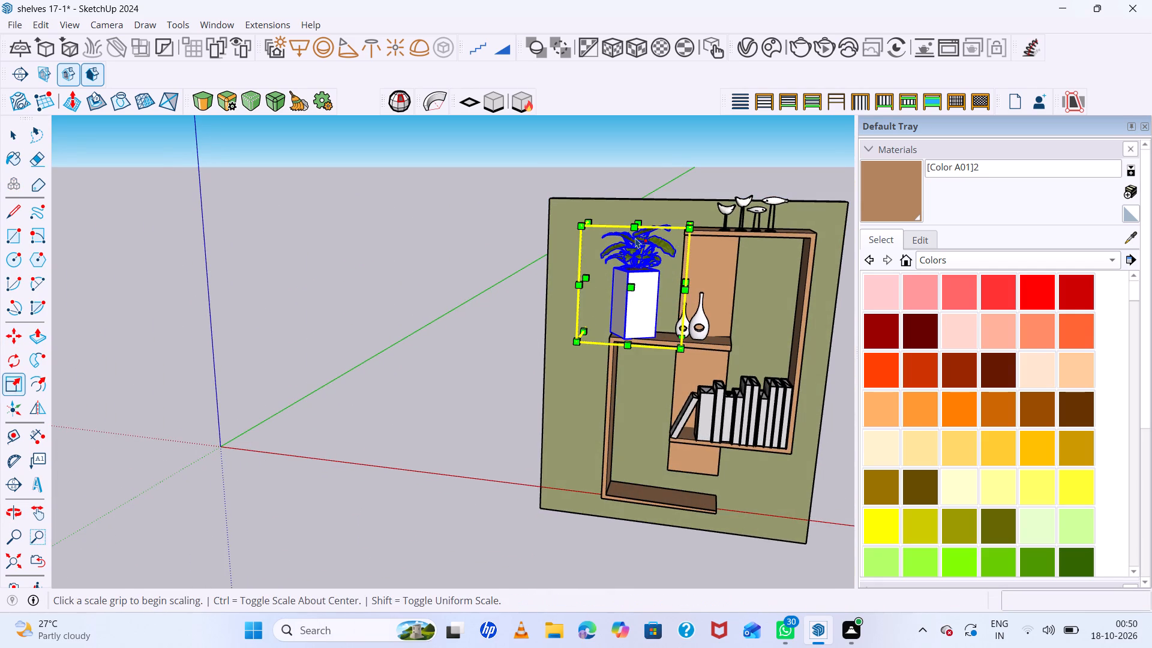
pyautogui.scroll(9, 635, 238)
pyautogui.moveTo(650, 245); pyautogui.dragTo(674, 355, button='middle')
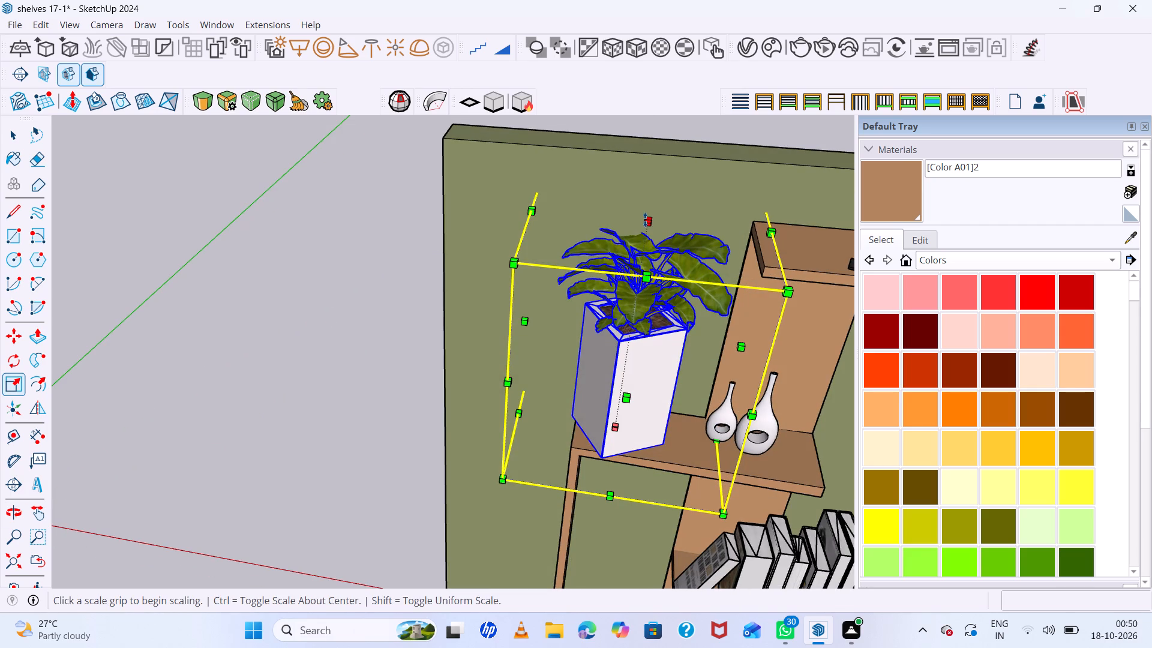
pyautogui.click(645, 220)
pyautogui.click(665, 322)
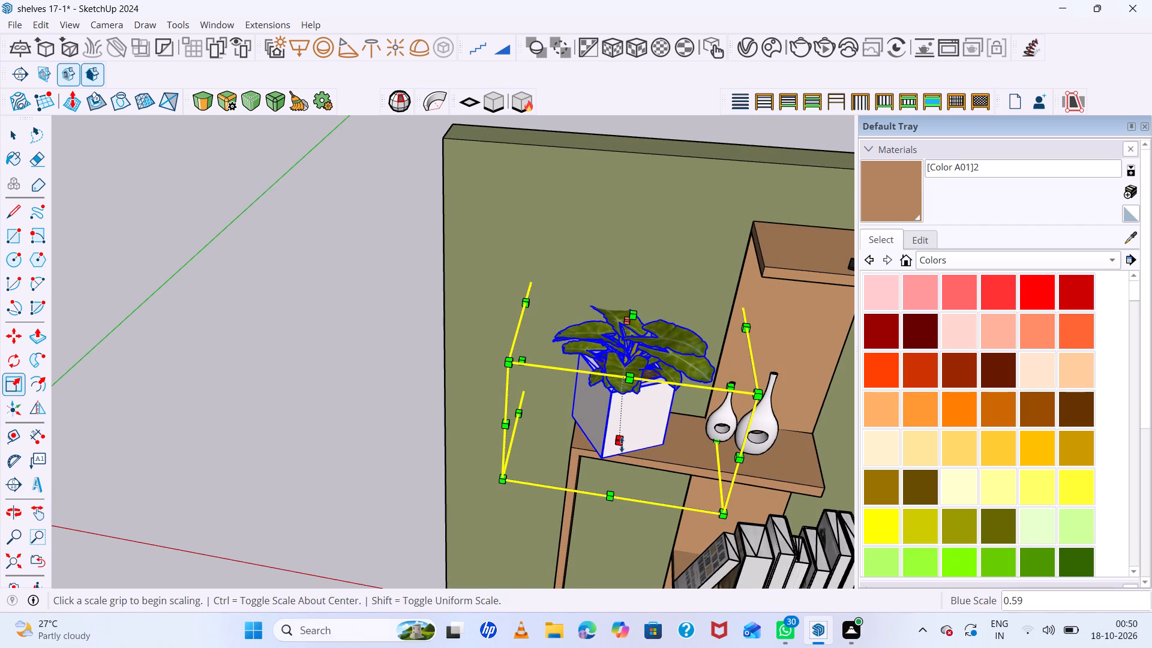
pyautogui.click(621, 445)
pyautogui.click(635, 425)
pyautogui.click(525, 352)
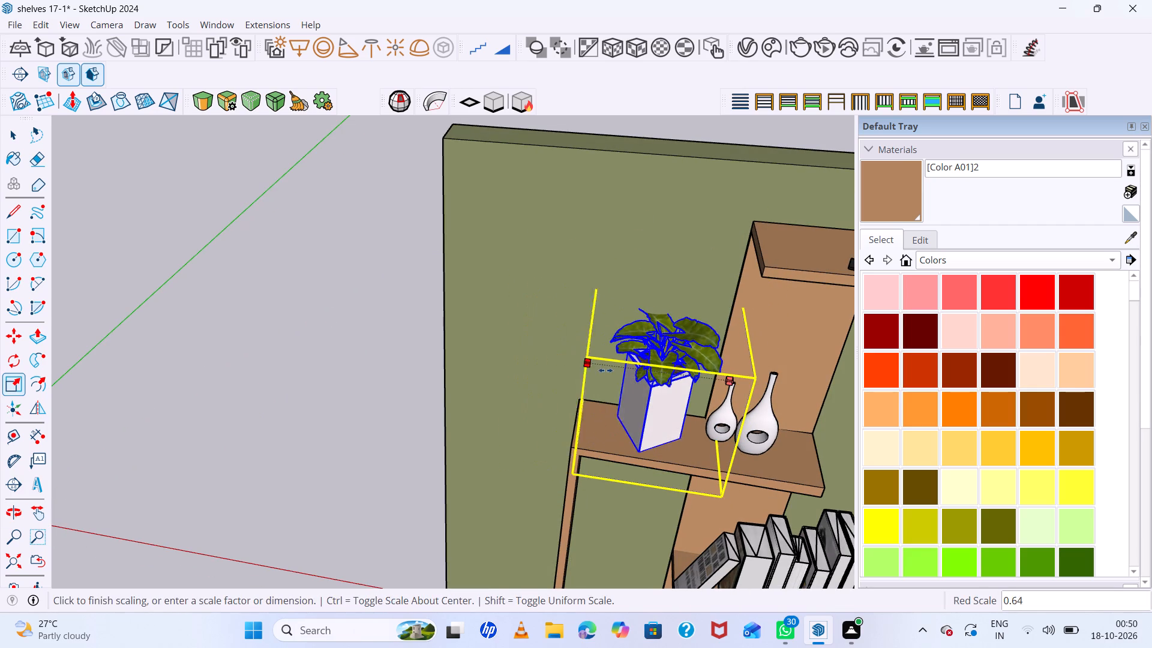
pyautogui.click(607, 370)
# Scale the pot plant's depth to 0.48 from its back side.
pyautogui.moveTo(706, 348); pyautogui.dragTo(909, 601, button='middle')
pyautogui.moveTo(507, 218); pyautogui.dragTo(879, 364, button='middle')
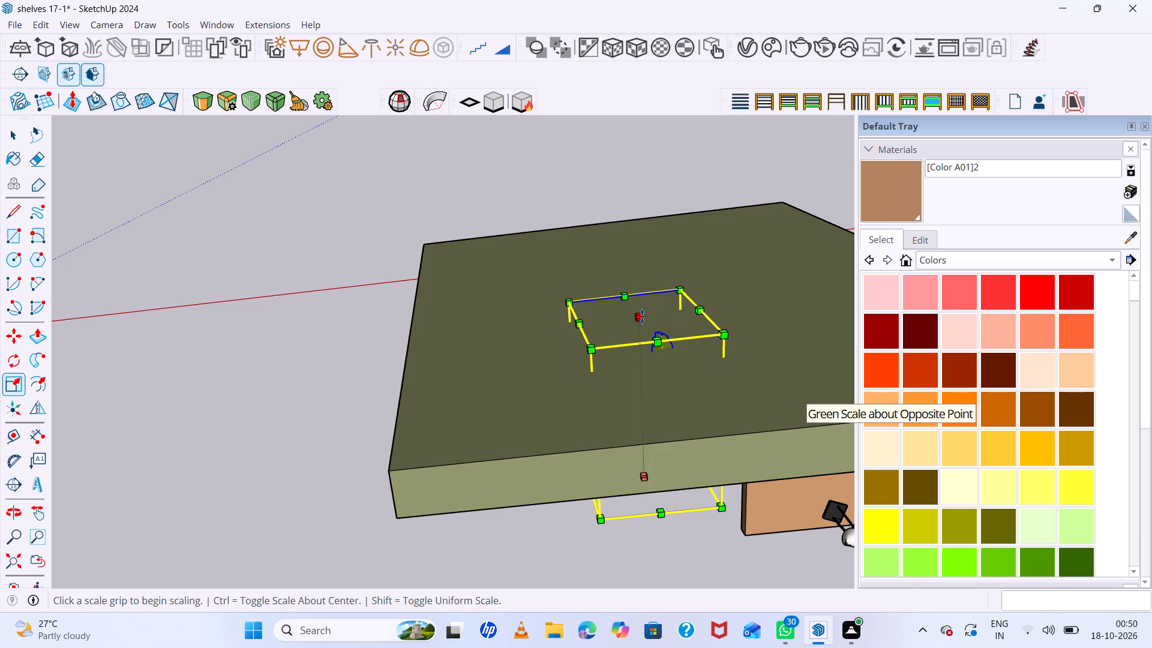
pyautogui.click(642, 316)
pyautogui.moveTo(649, 353); pyautogui.dragTo(661, 188, button='middle')
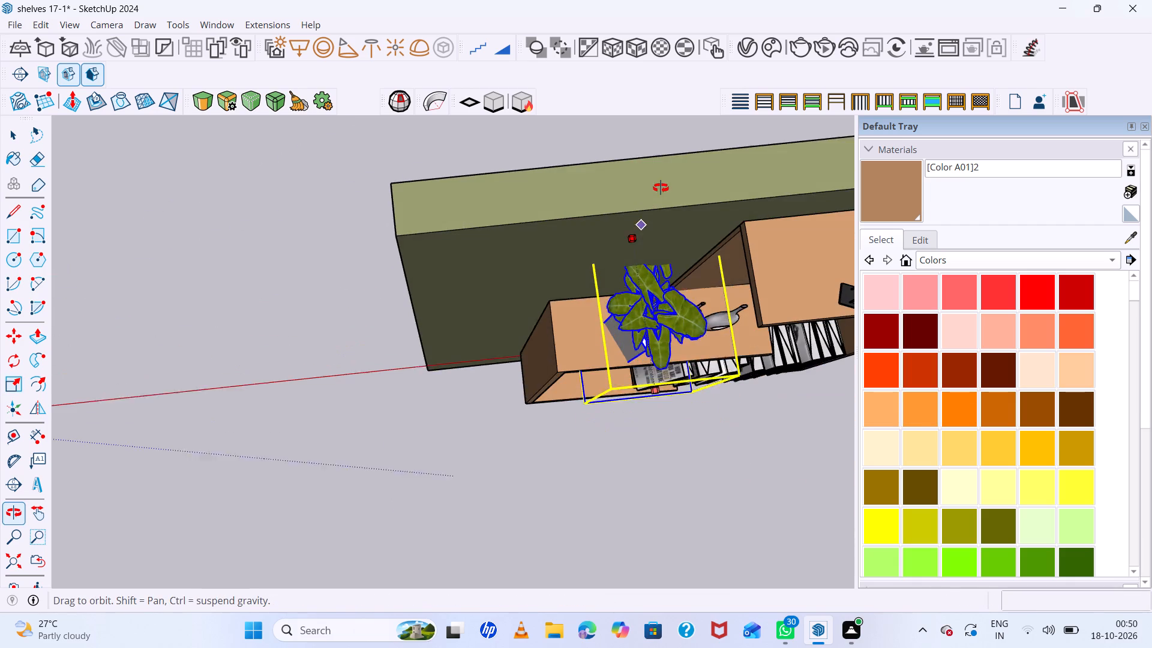
pyautogui.moveTo(661, 188); pyautogui.dragTo(662, 187, button='middle')
pyautogui.click(671, 296)
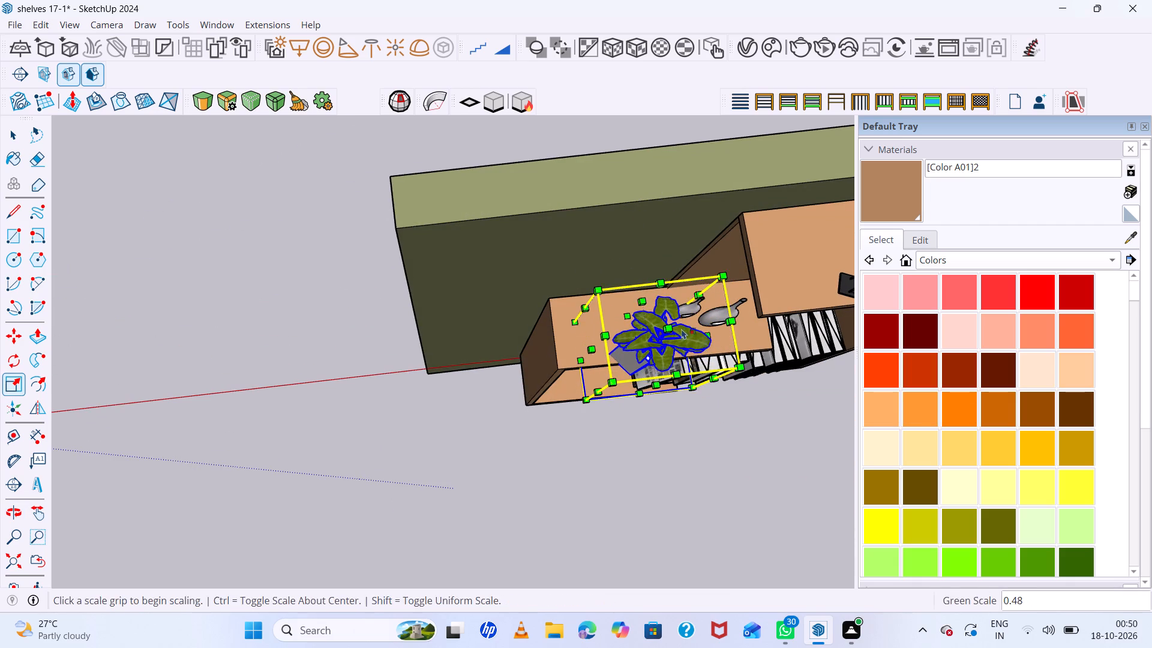
# Reposition the pot plant on the lower box's top board, to the left of the two vases.
pyautogui.scroll(1, 697, 341)
pyautogui.moveTo(700, 337); pyautogui.dragTo(658, 128, button='middle')
pyautogui.scroll(4, 688, 259)
pyautogui.press('space')
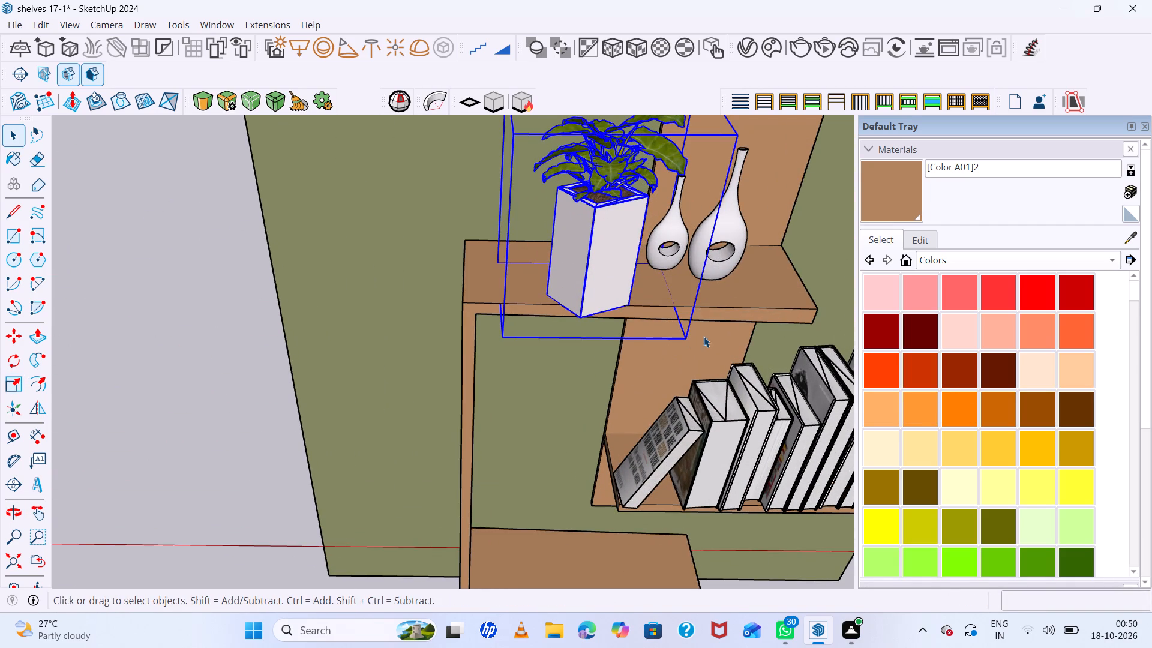
pyautogui.press('m')
pyautogui.click(591, 325)
pyautogui.click(566, 304)
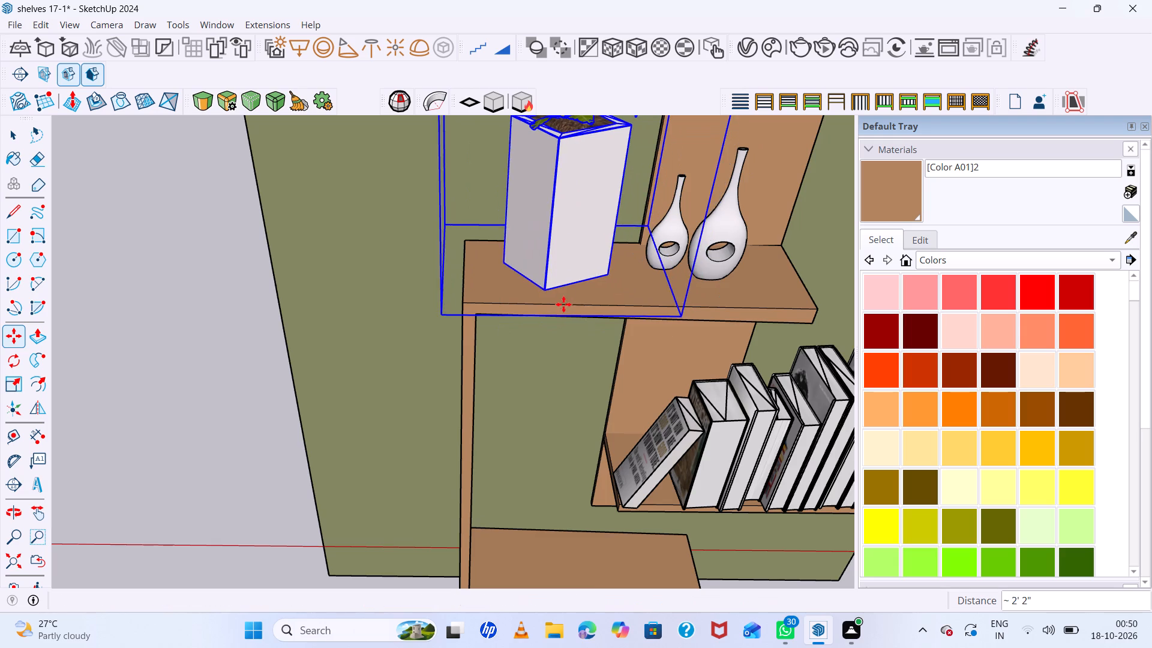
pyautogui.scroll(-6, 550, 304)
pyautogui.scroll(1, 676, 351)
pyautogui.moveTo(673, 324); pyautogui.dragTo(529, 211, button='middle')
pyautogui.click(442, 196)
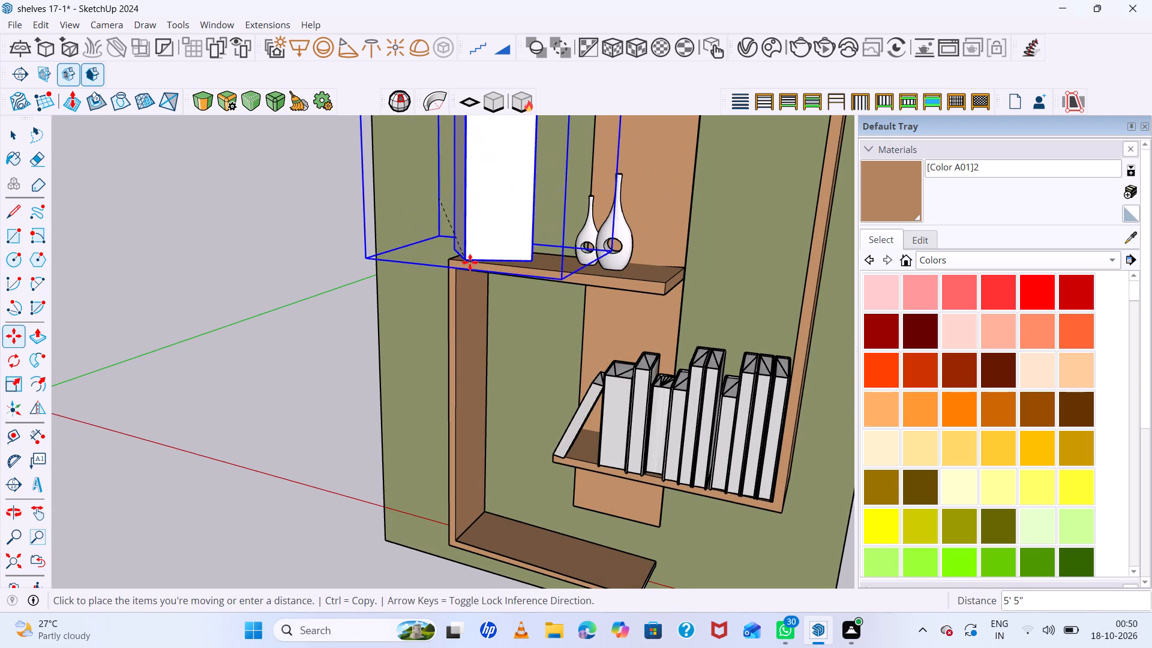
pyautogui.moveTo(512, 265); pyautogui.dragTo(825, 242, button='middle')
pyautogui.click(397, 268)
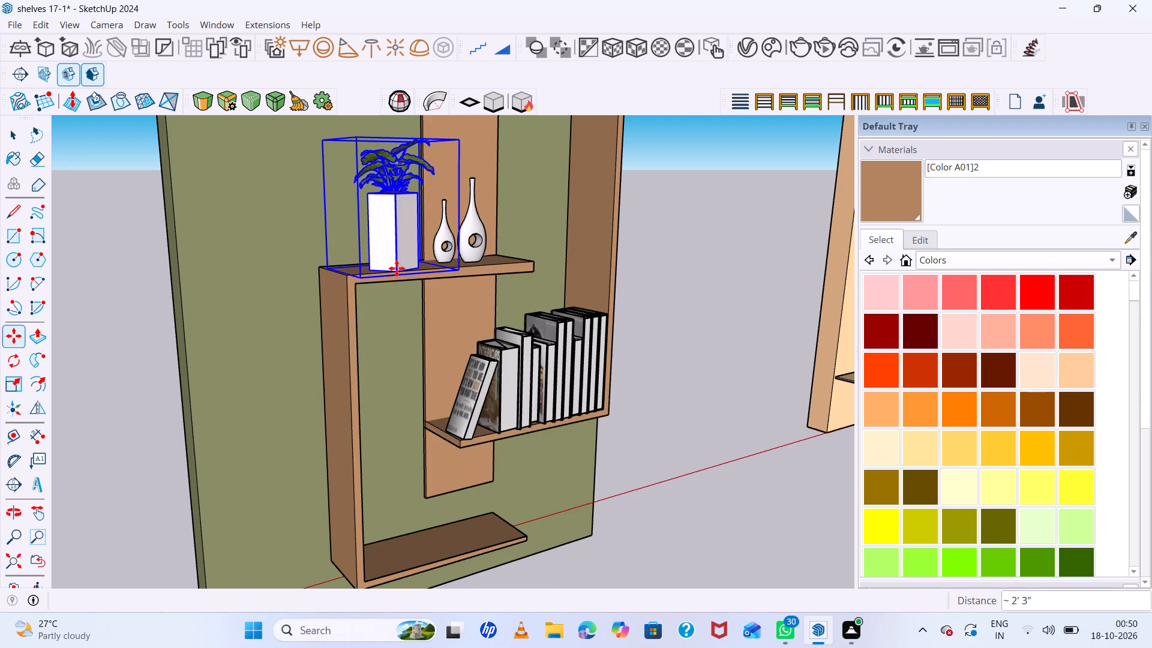
# Shift the pot plant slightly back from the board's front edge, level with the vases, and deselect it.
pyautogui.scroll(-7, 432, 273)
pyautogui.scroll(1, 545, 265)
pyautogui.moveTo(545, 265); pyautogui.dragTo(344, 337, button='middle')
pyautogui.scroll(13, 396, 281)
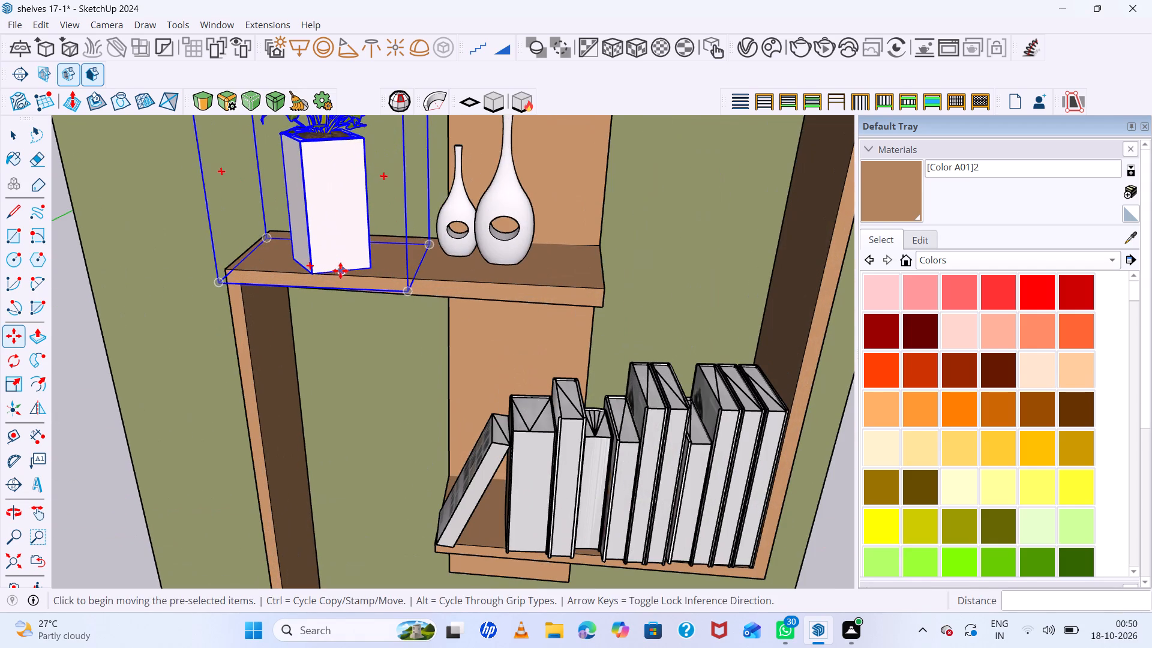
pyautogui.click(338, 265)
pyautogui.click(358, 251)
pyautogui.scroll(-10, 396, 287)
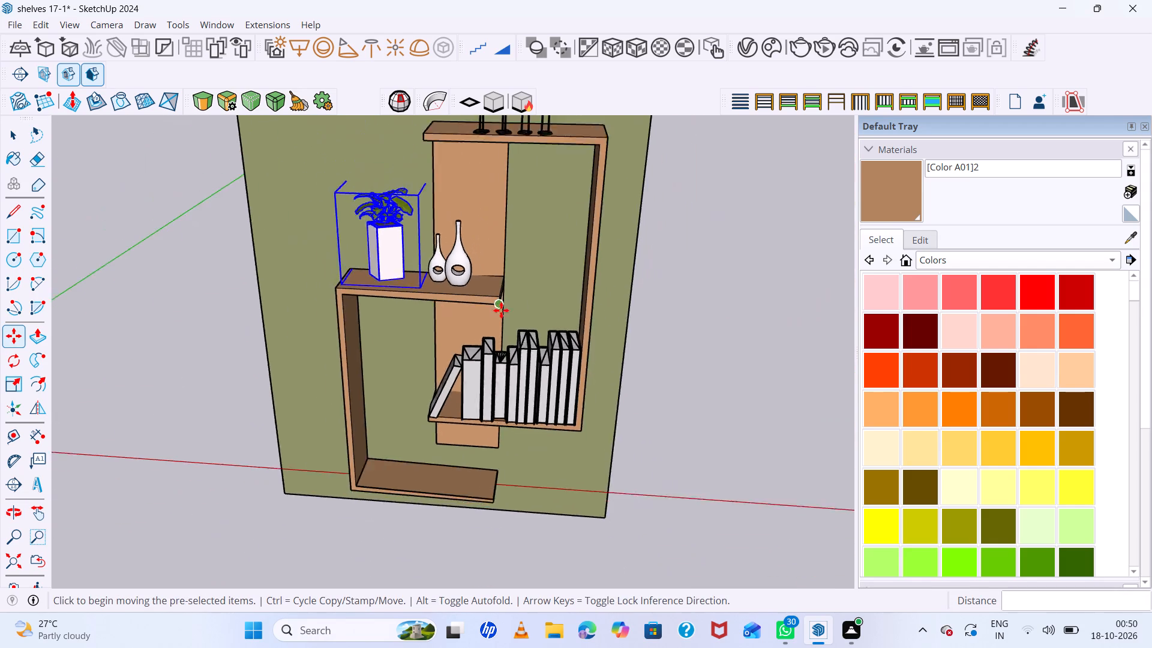
pyautogui.scroll(-2, 501, 310)
pyautogui.scroll(1, 611, 313)
pyautogui.moveTo(613, 311); pyautogui.dragTo(695, 215, button='middle')
pyautogui.press('space')
pyautogui.click(661, 215)
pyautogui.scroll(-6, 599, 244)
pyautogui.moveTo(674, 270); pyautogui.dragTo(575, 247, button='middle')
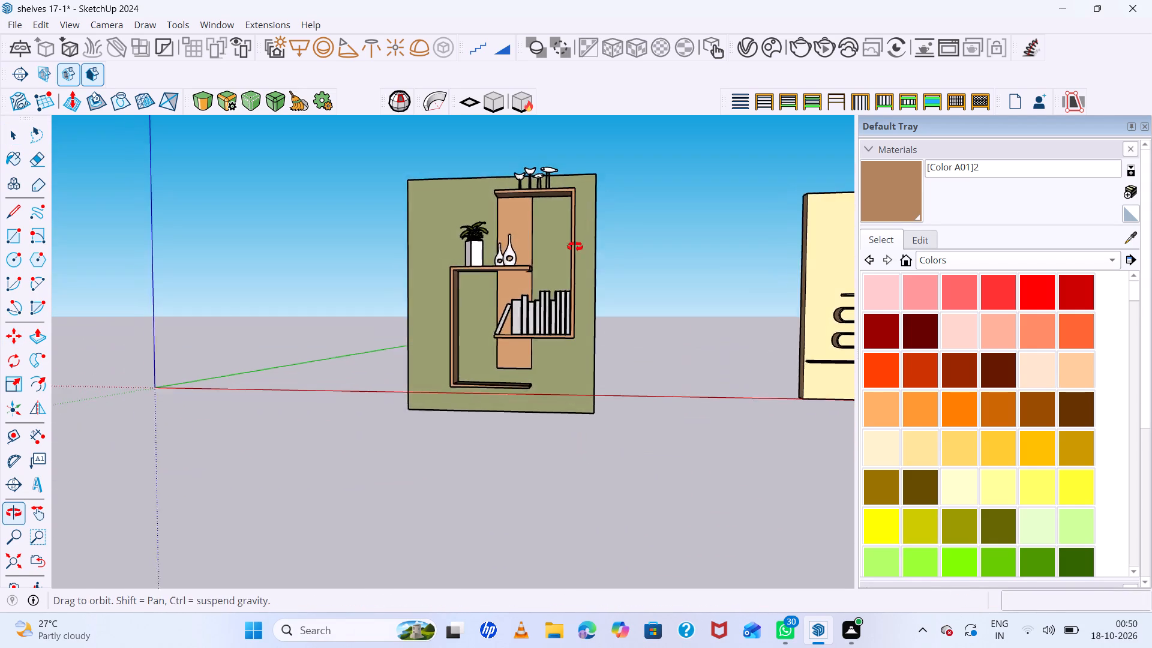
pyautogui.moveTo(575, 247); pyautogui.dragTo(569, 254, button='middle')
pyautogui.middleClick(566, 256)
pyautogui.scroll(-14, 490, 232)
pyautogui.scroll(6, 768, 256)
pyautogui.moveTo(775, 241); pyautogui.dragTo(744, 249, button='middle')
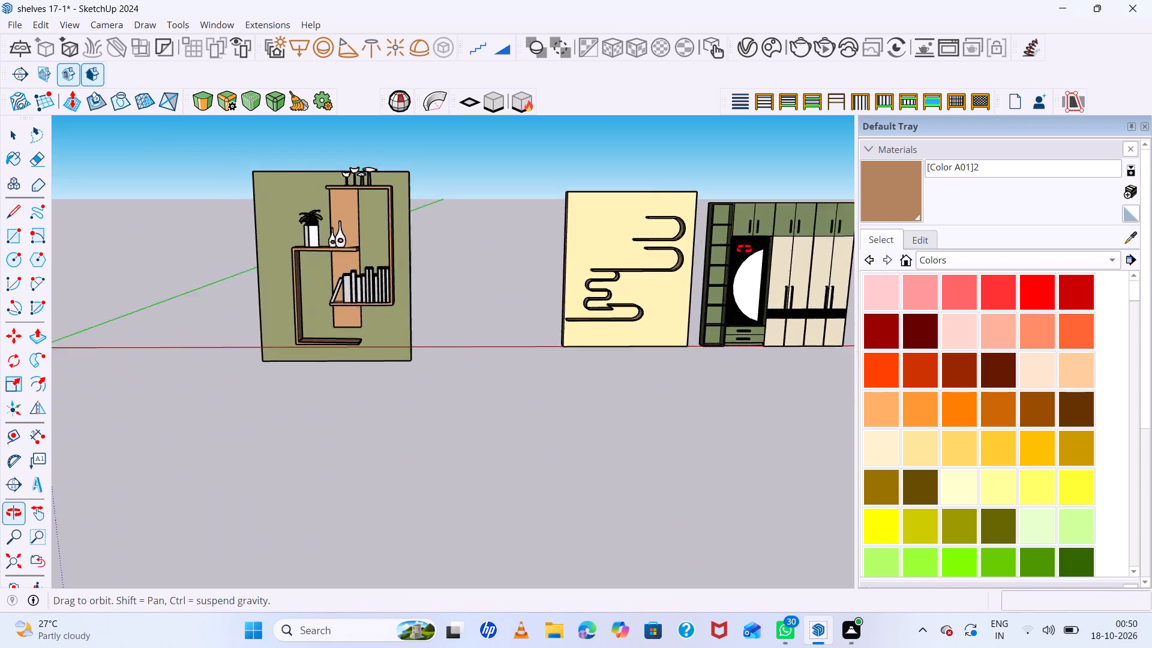
# Move the cream curved-shelf panel and the wardrobe together about 8' 9" along the red axis, closer to the box wall shelf.
pyautogui.moveTo(744, 249); pyautogui.dragTo(679, 239, button='middle')
pyautogui.scroll(-7, 647, 226)
pyautogui.moveTo(769, 277); pyautogui.dragTo(871, 315, button='middle')
pyautogui.moveTo(879, 173); pyautogui.dragTo(680, 256)
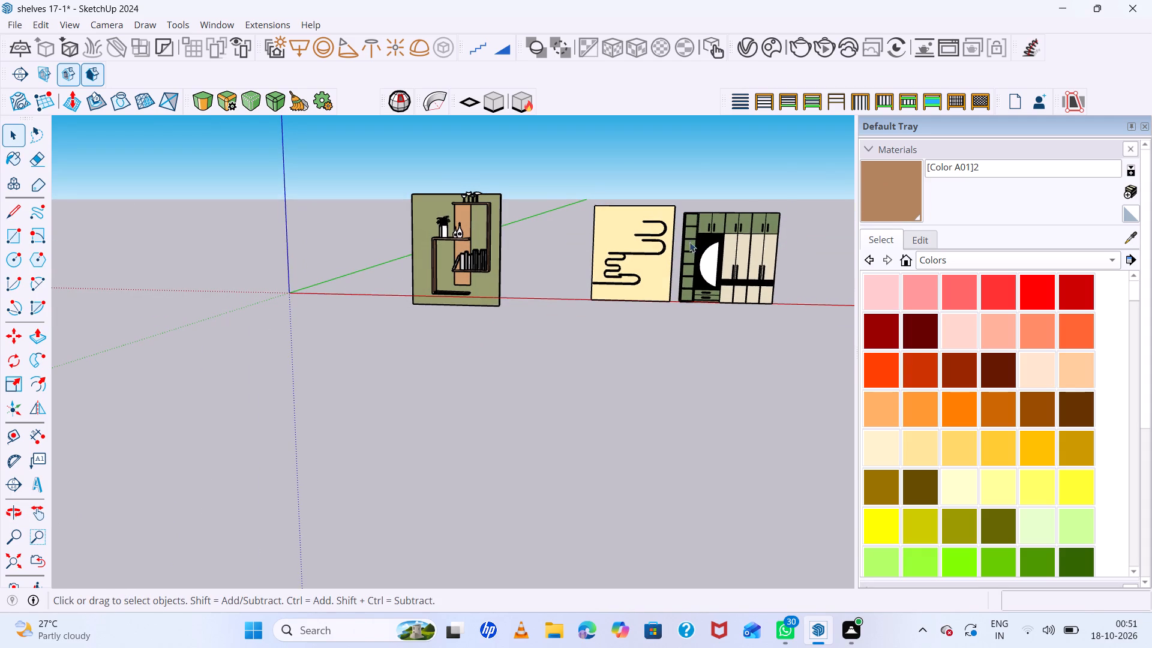
pyautogui.moveTo(851, 155); pyautogui.dragTo(582, 349)
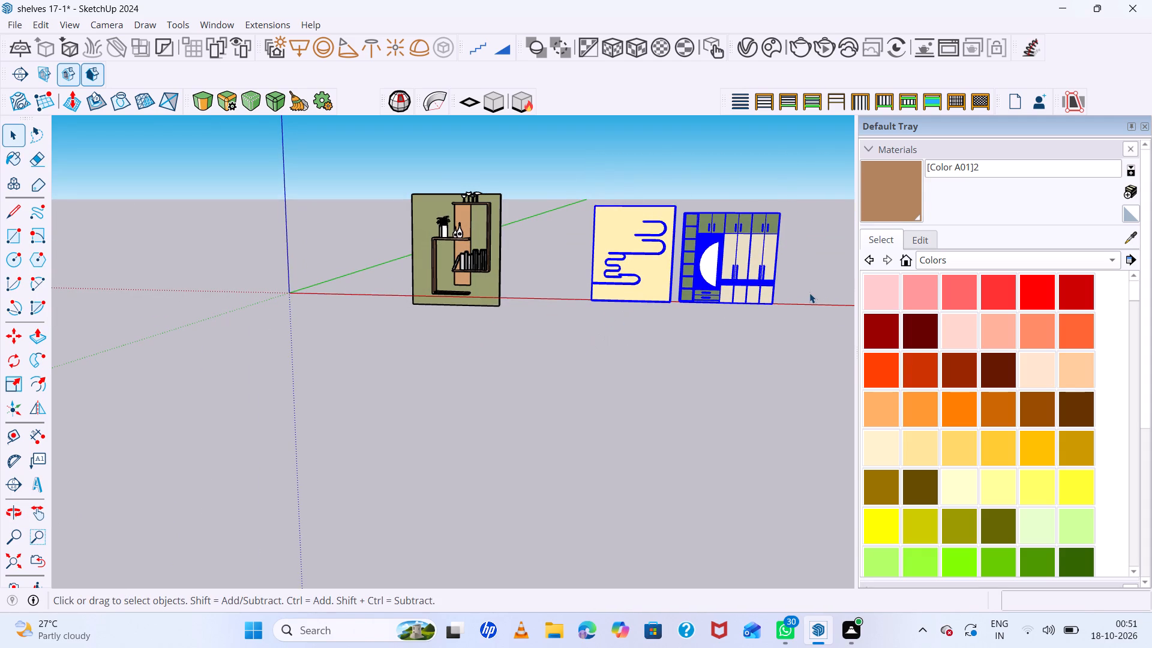
pyautogui.press('m')
pyautogui.scroll(7, 683, 321)
pyautogui.scroll(1, 475, 289)
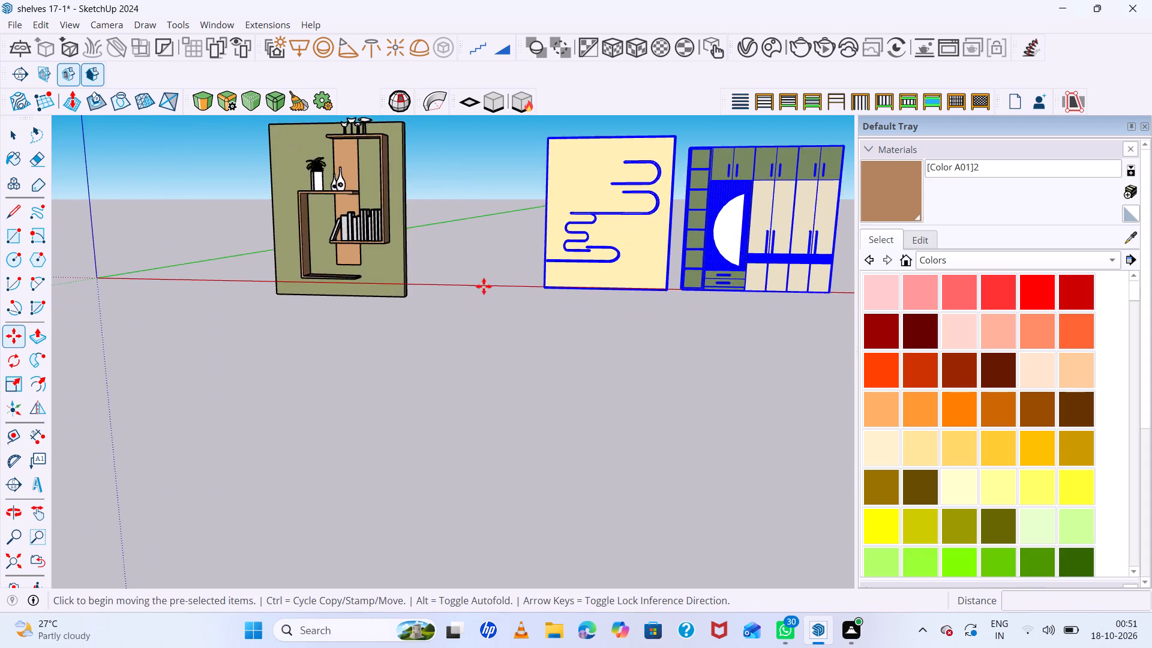
pyautogui.scroll(3, 484, 286)
pyautogui.click(579, 283)
pyautogui.click(404, 289)
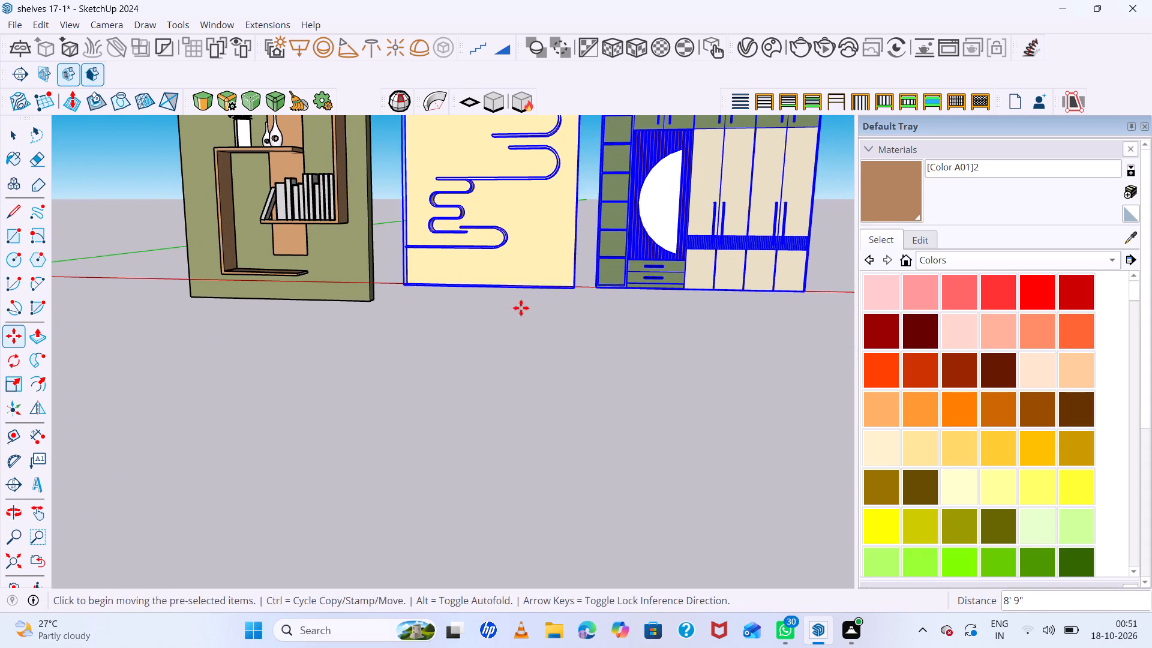
# Frame all three models together in a near-front view and clear the selection.
pyautogui.moveTo(521, 308); pyautogui.dragTo(541, 288, button='middle')
pyautogui.scroll(-13, 566, 296)
pyautogui.scroll(1, 620, 359)
pyautogui.moveTo(622, 358); pyautogui.dragTo(631, 307, button='middle')
pyautogui.scroll(8, 337, 243)
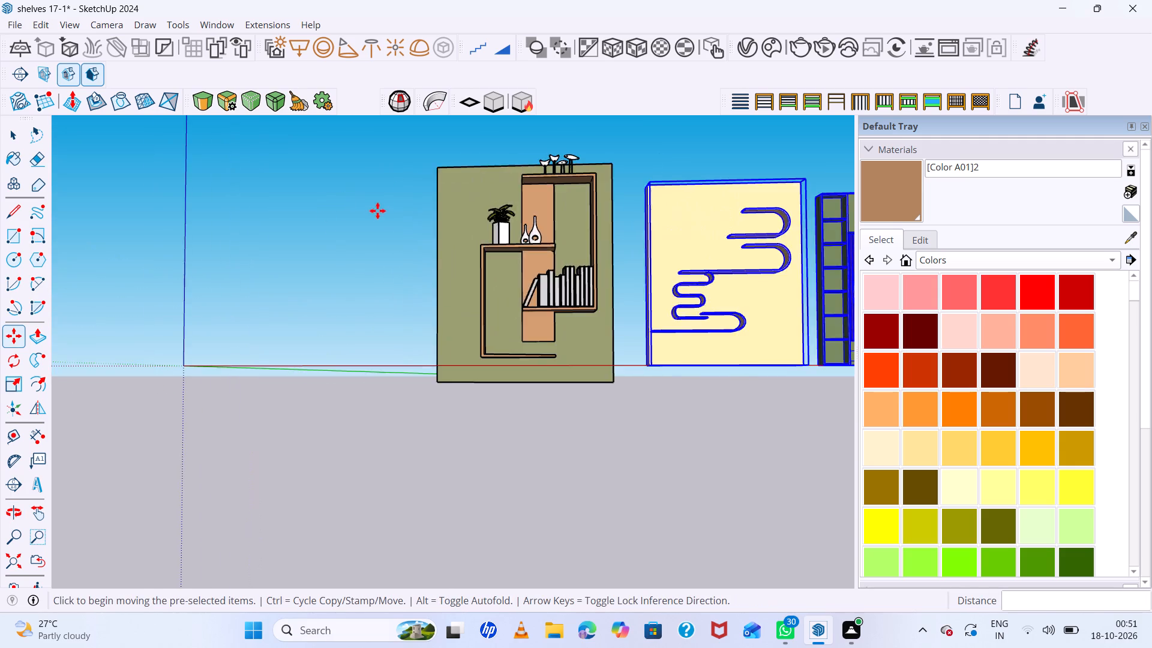
pyautogui.scroll(1, 377, 211)
pyautogui.scroll(-7, 378, 220)
pyautogui.scroll(-8, 532, 245)
pyautogui.scroll(9, 829, 181)
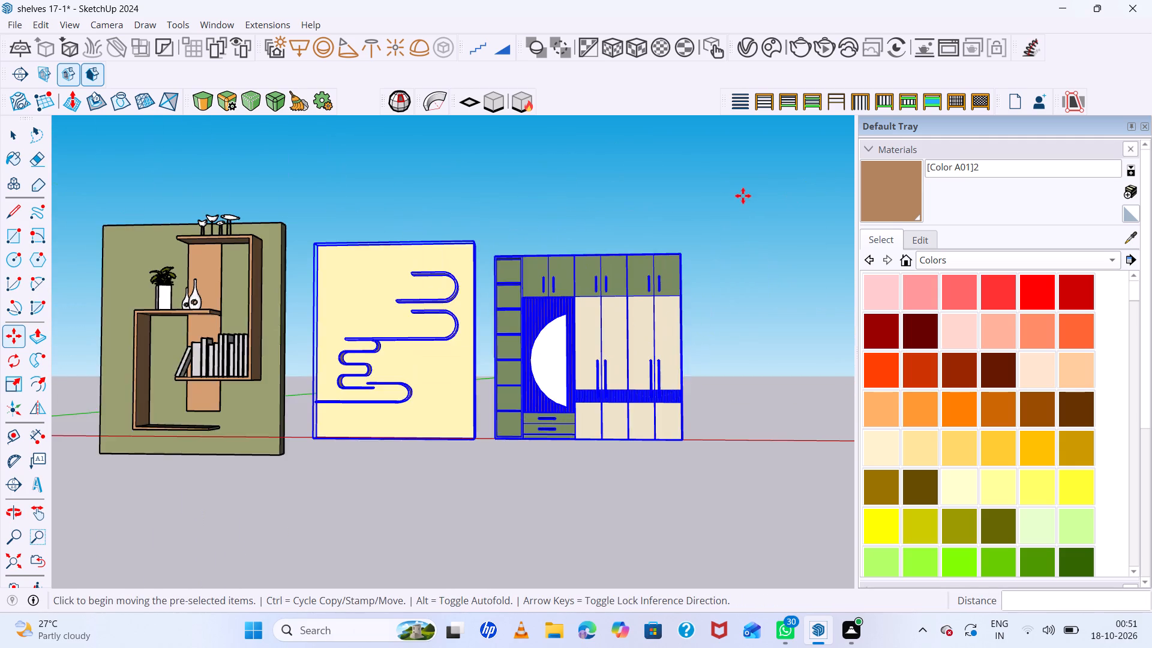
pyautogui.moveTo(747, 196); pyautogui.dragTo(741, 250, button='middle')
pyautogui.scroll(2, 454, 188)
pyautogui.scroll(-5, 641, 184)
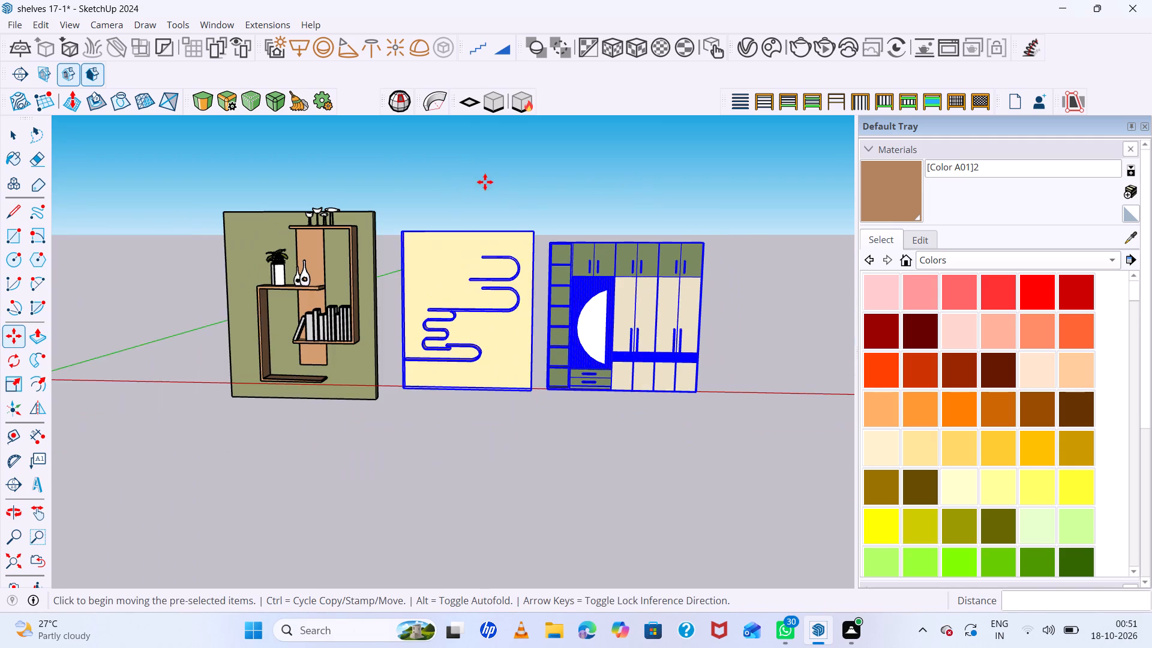
pyautogui.moveTo(481, 182); pyautogui.dragTo(484, 161, button='middle')
pyautogui.scroll(2, 535, 186)
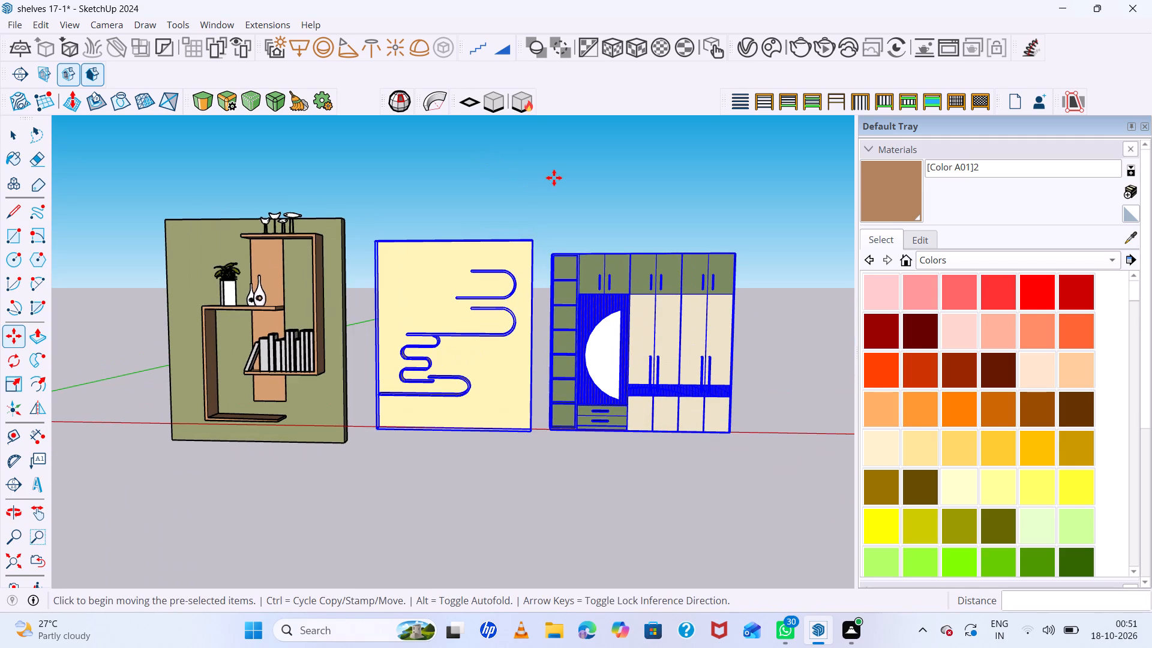
pyautogui.press('space')
pyautogui.click(646, 178)
pyautogui.moveTo(652, 184); pyautogui.dragTo(658, 161, button='middle')
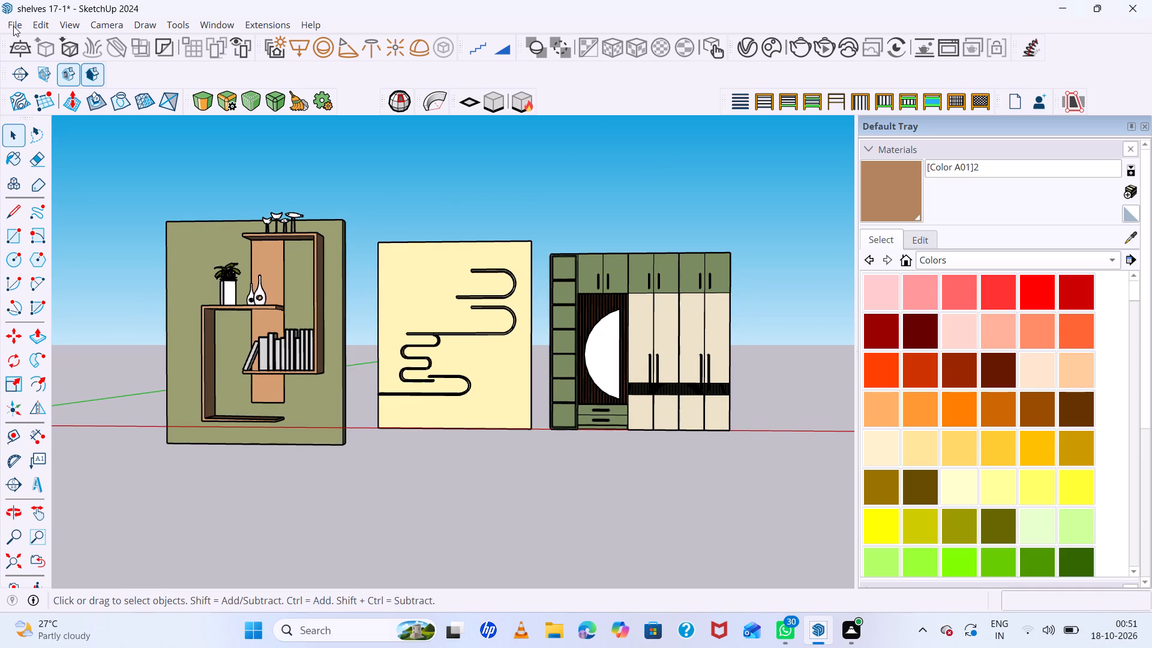
# Save the shelves model file.
pyautogui.hotkey('ctrl', 's')
# Print the current view with Microsoft Print to PDF, saving it as shelves 17-1 in the Desktop's skup files folder.
pyautogui.click(7, 25)
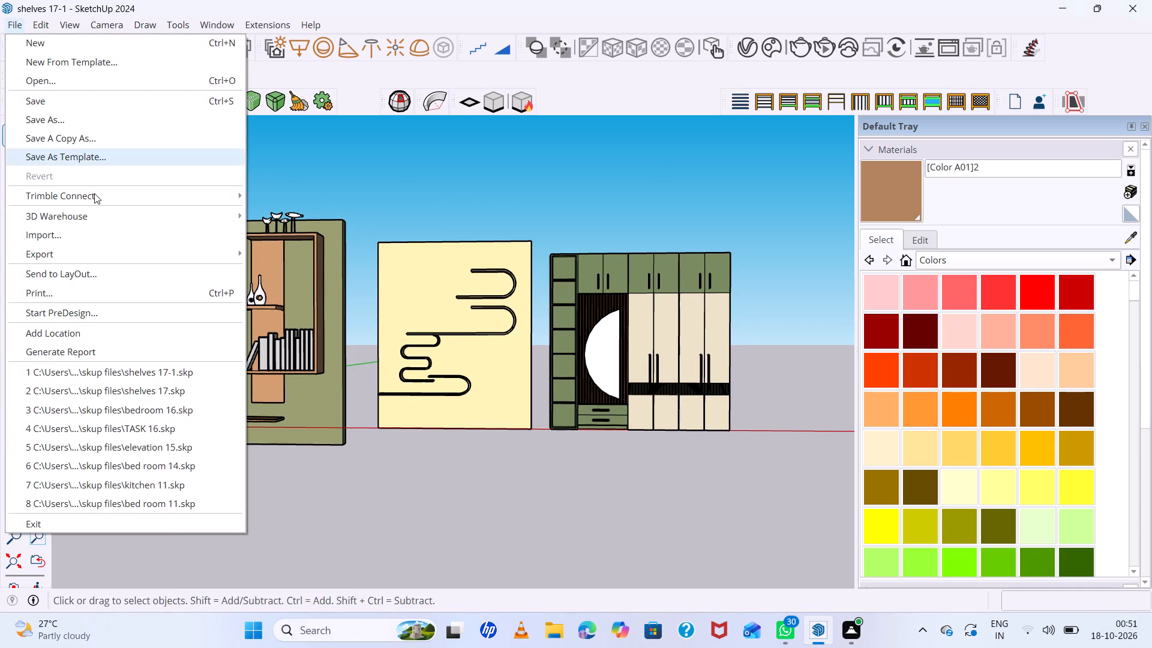
pyautogui.click(105, 292)
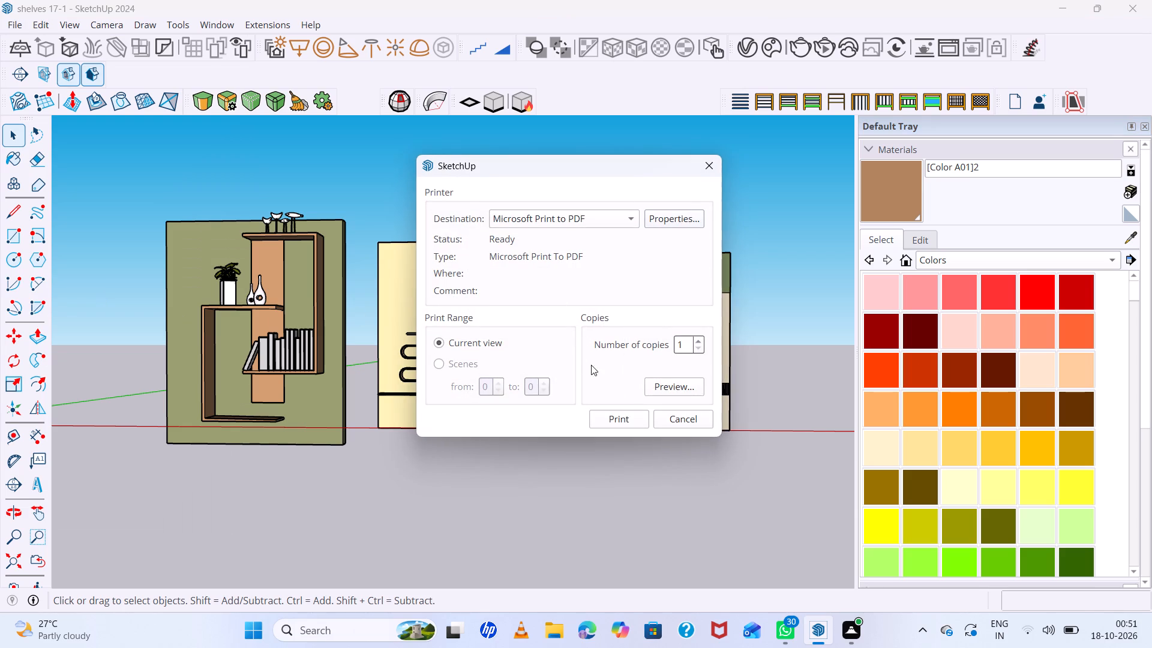
pyautogui.click(621, 422)
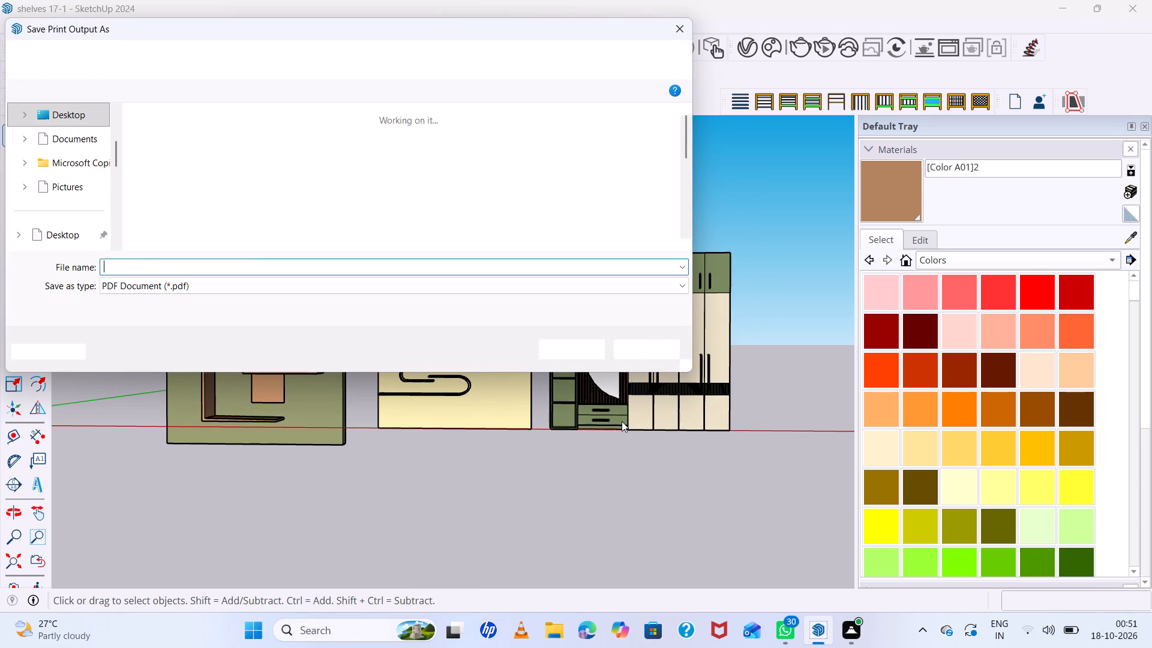
pyautogui.click(68, 229)
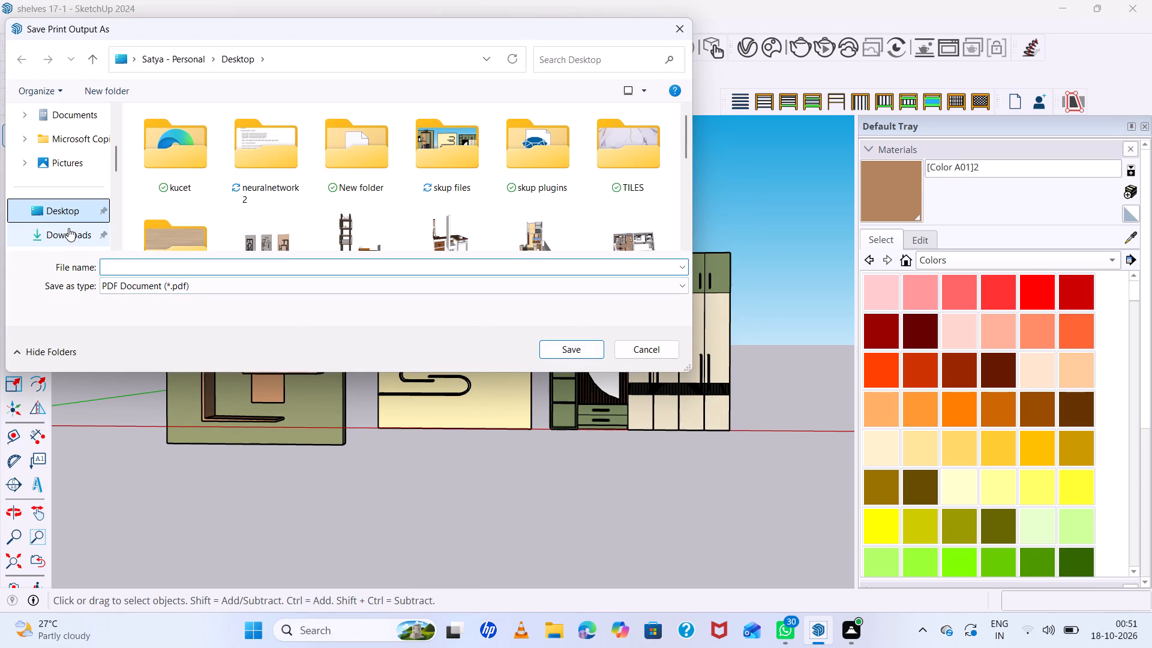
pyautogui.doubleClick(449, 162)
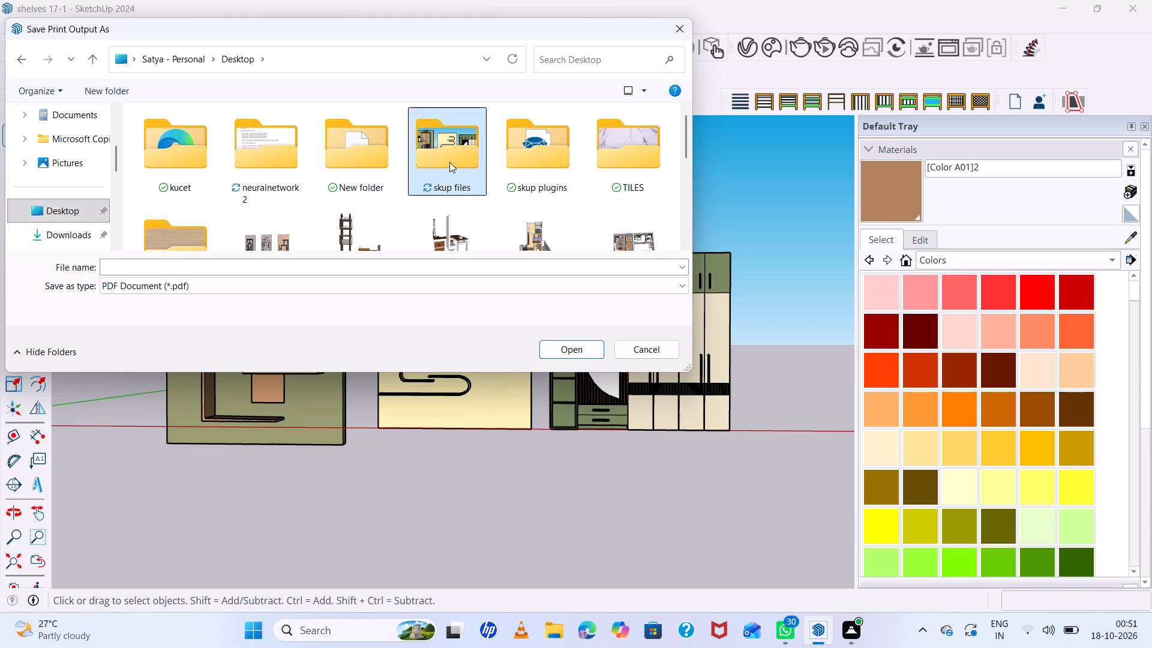
pyautogui.click(388, 298)
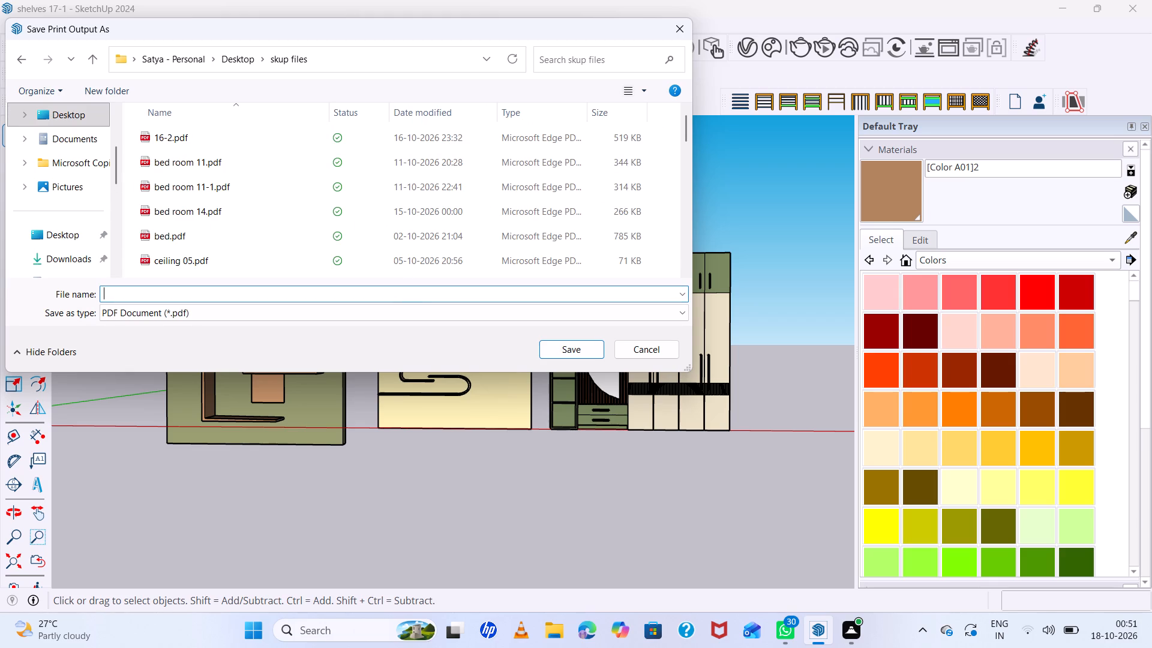
pyautogui.write('sh')
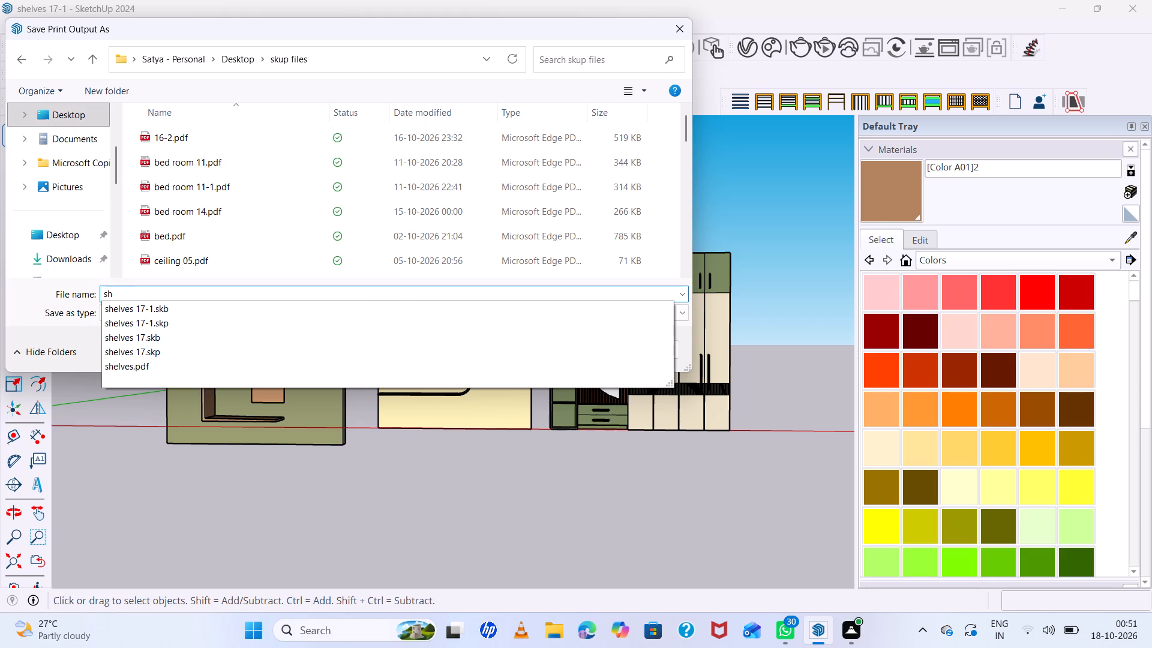
pyautogui.write('el')
pyautogui.write('ves')
pyautogui.press('space')
pyautogui.write('17')
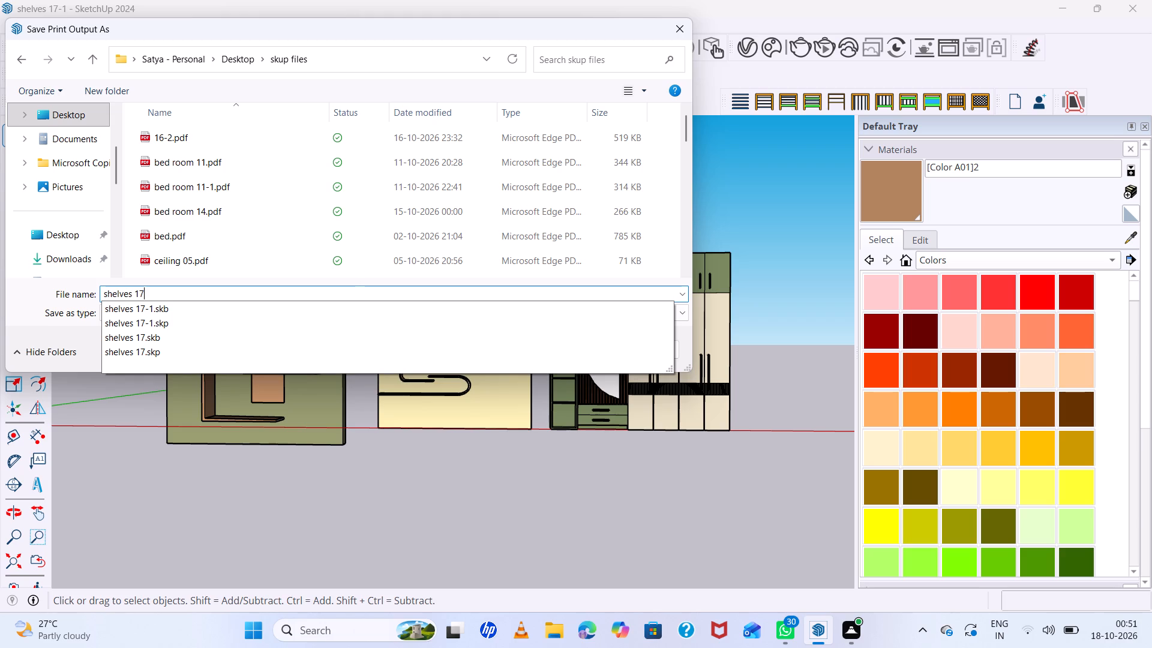
pyautogui.write('-1')
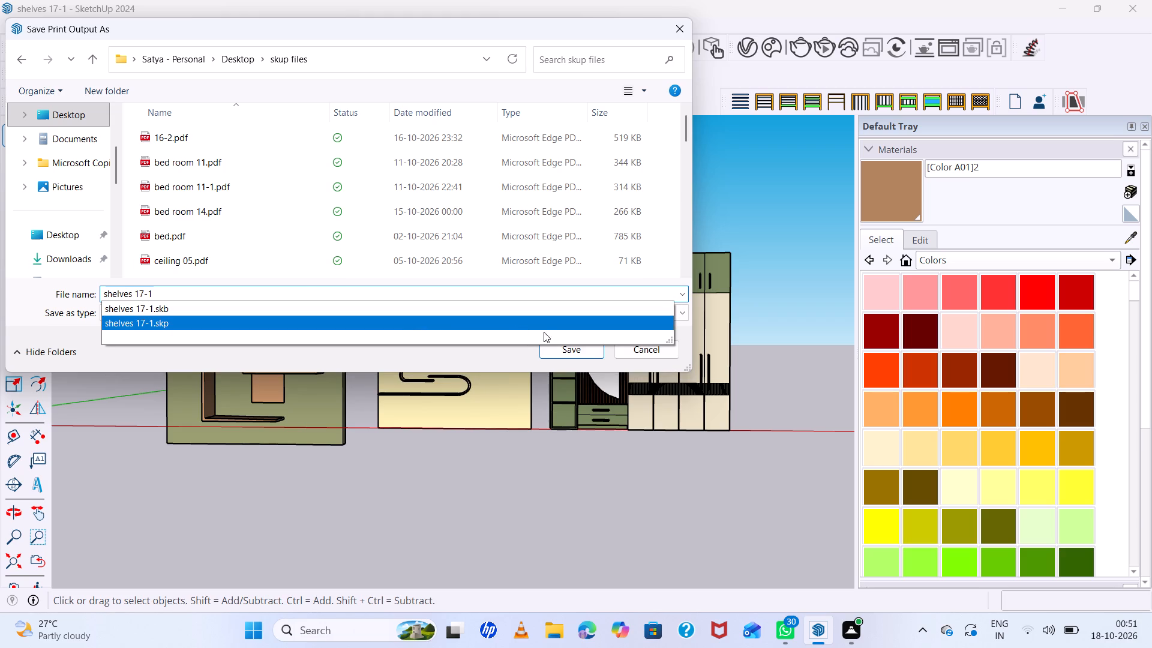
pyautogui.press('Return')
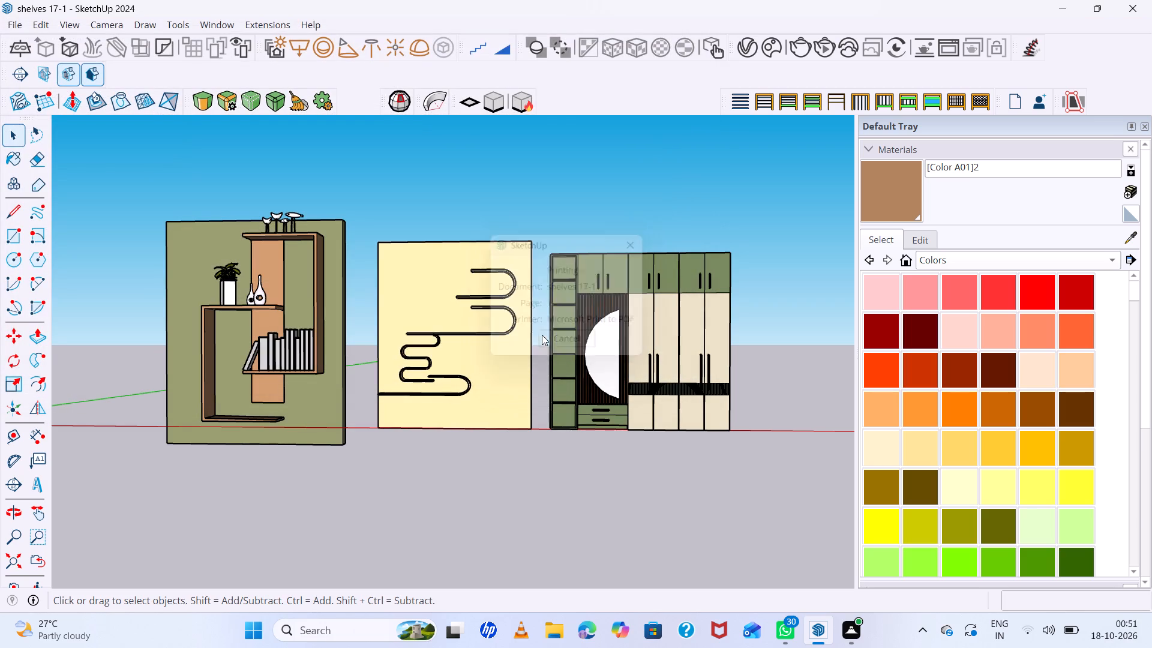